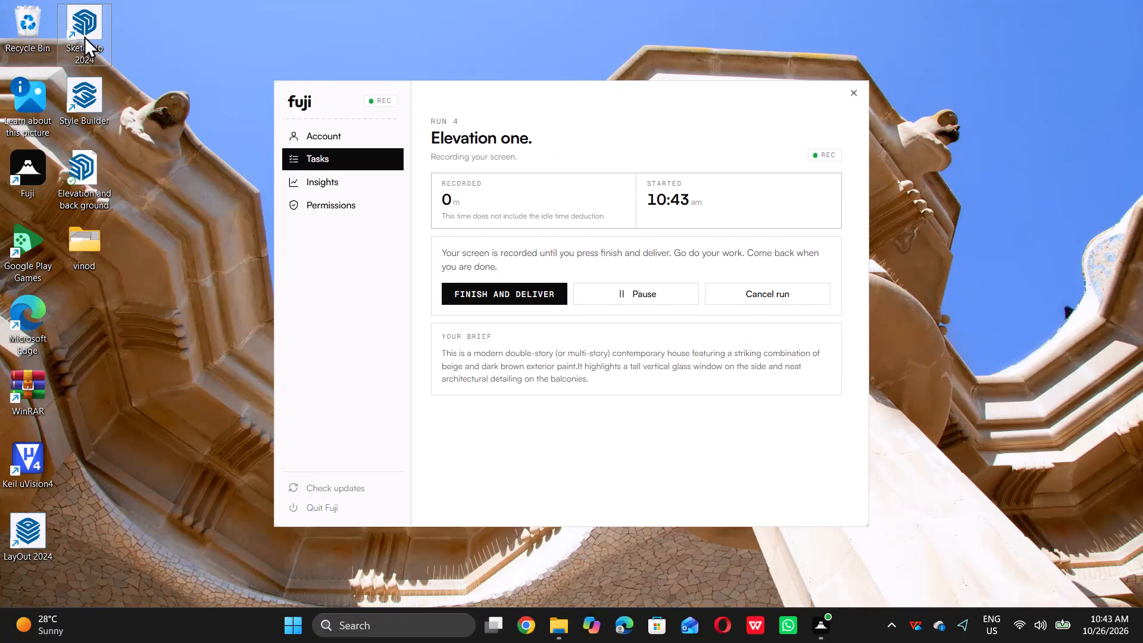
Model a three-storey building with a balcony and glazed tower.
Launch SketchUp 2024 and create a new model from the Simple template in inches.
click(84, 36)
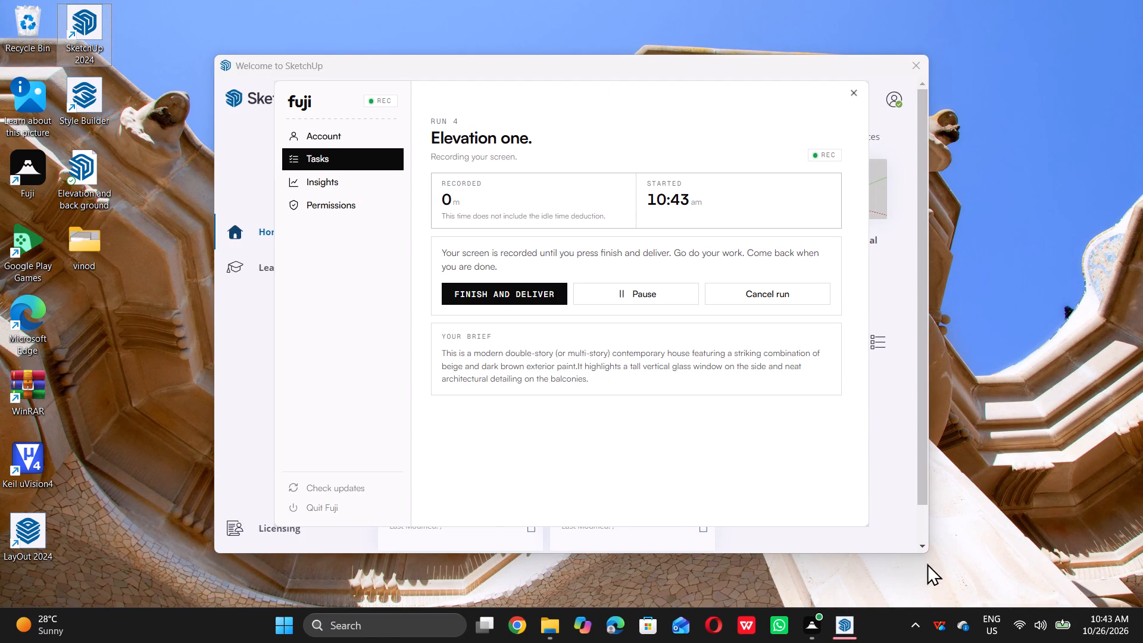
click(855, 569)
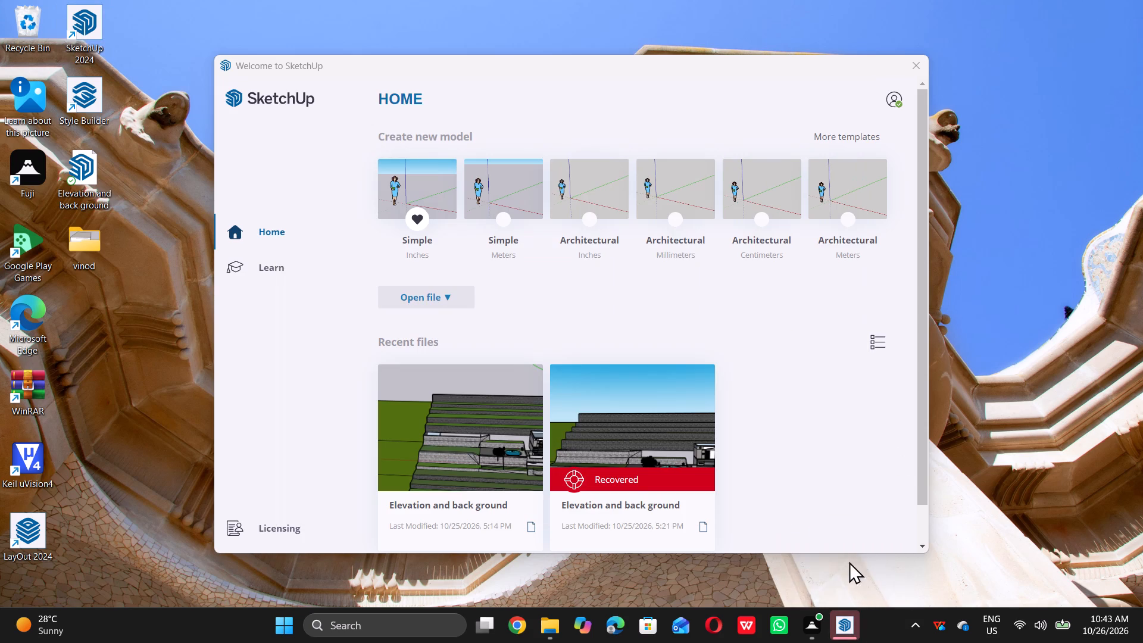
scroll(545, 457, up, 4)
scroll(545, 457, down, 4)
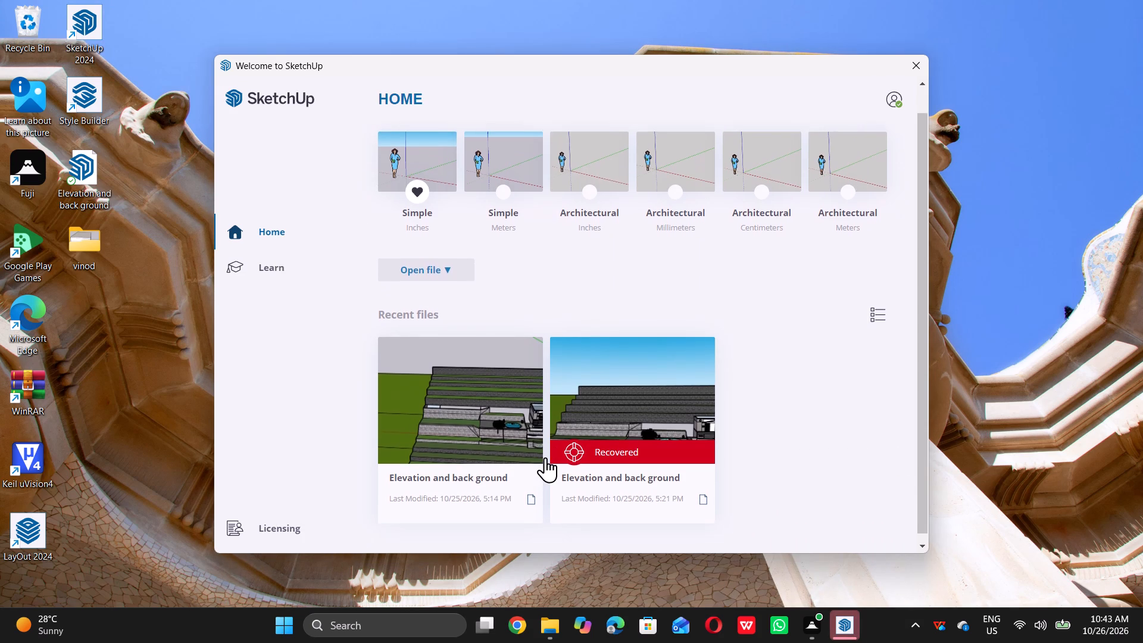
scroll(545, 457, down, 2)
scroll(545, 457, up, 6)
double_click(410, 212)
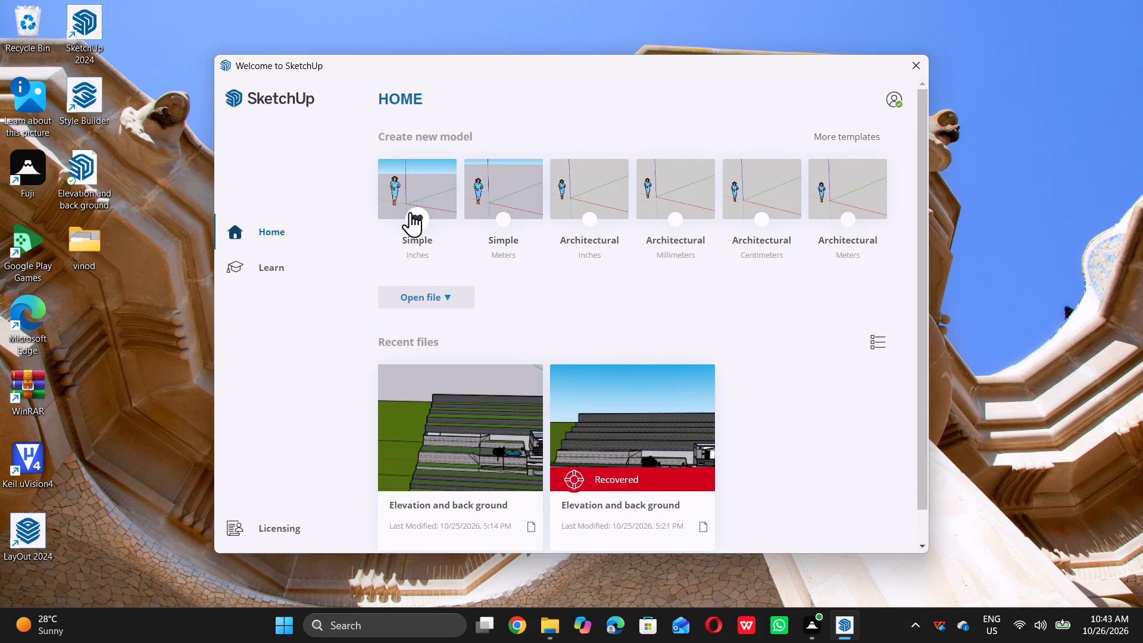
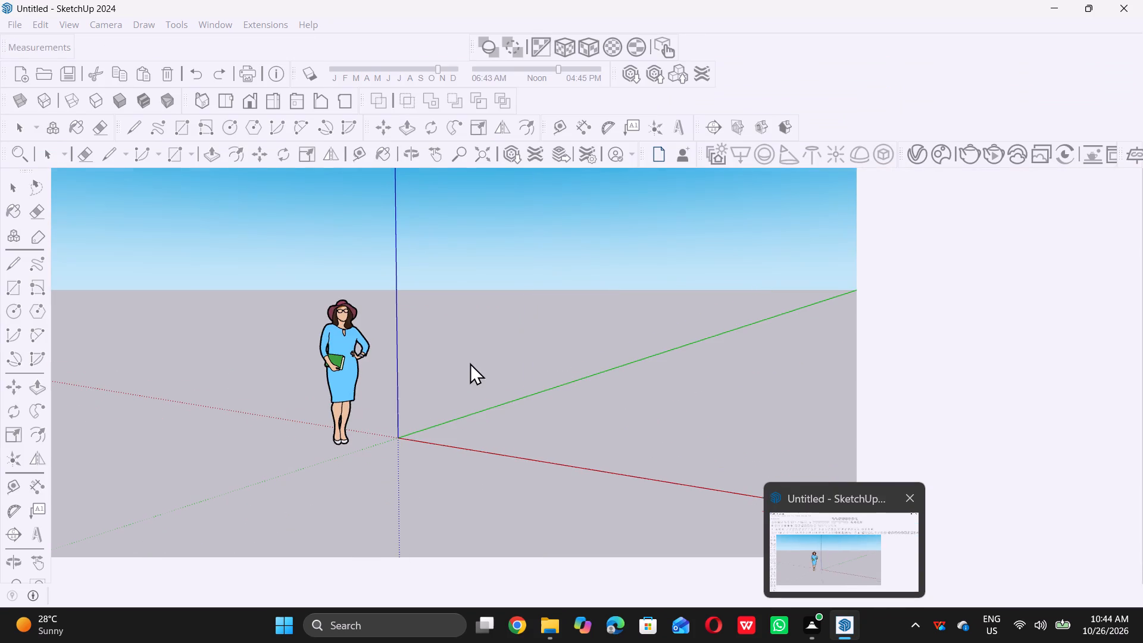
Delete the default human figure from the model.
click(326, 344)
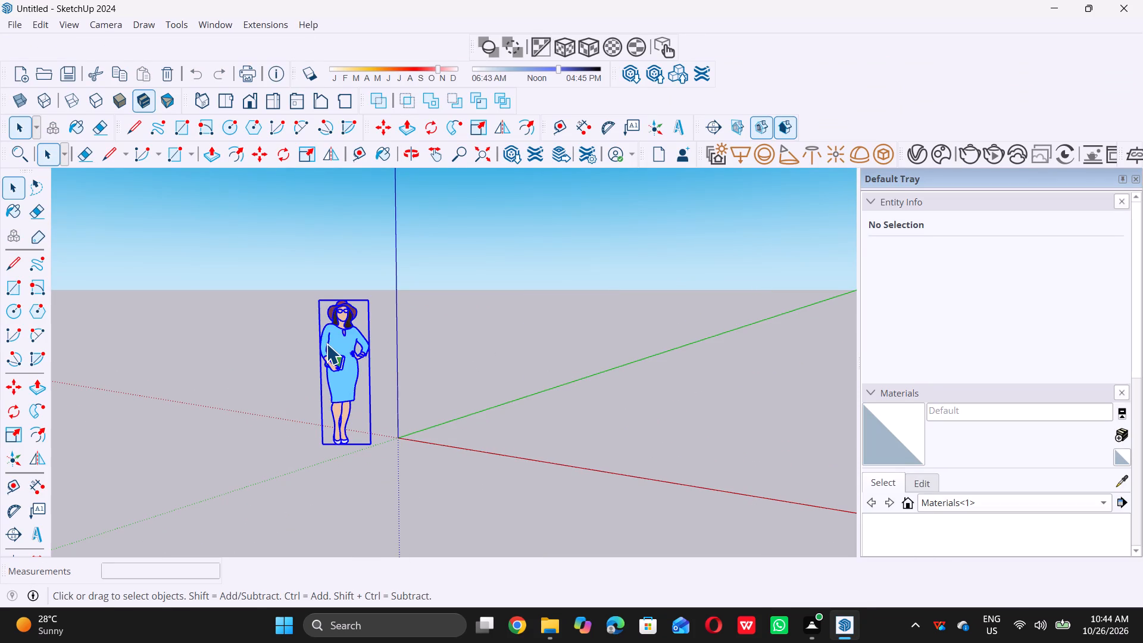
key(Delete)
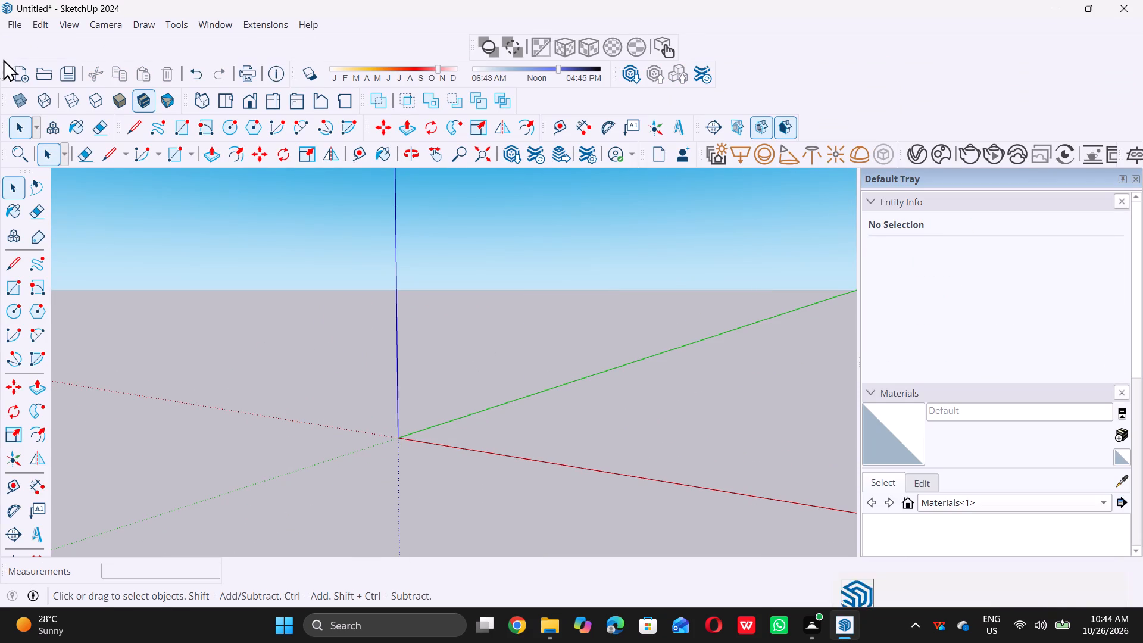
Save the model as "elevation one" in the vinod folder on the Desktop.
click(15, 26)
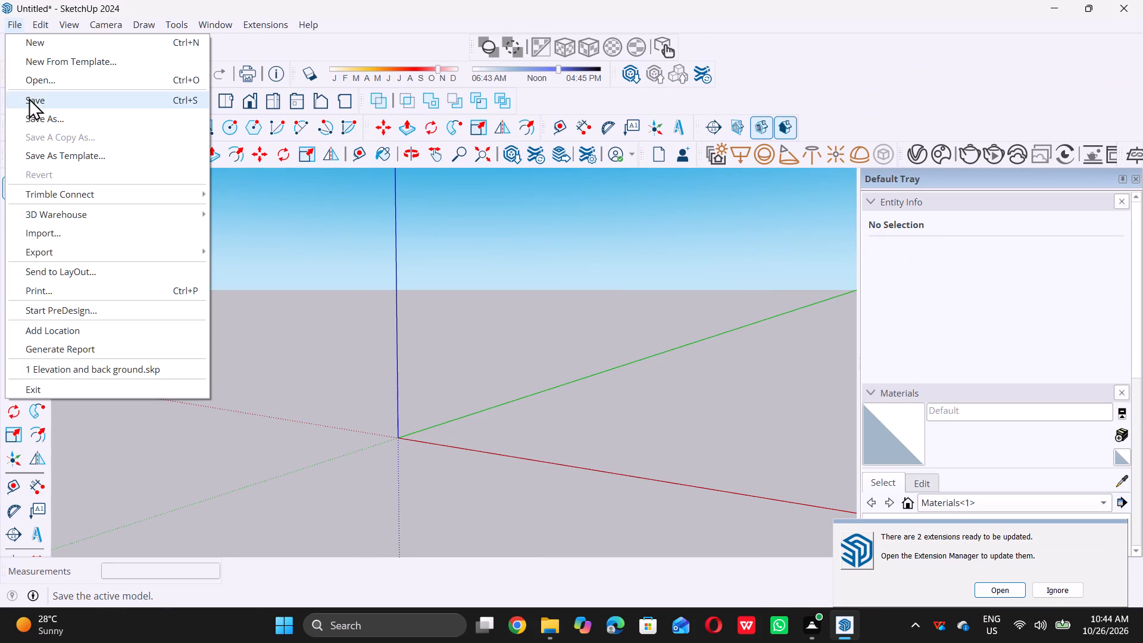
click(43, 117)
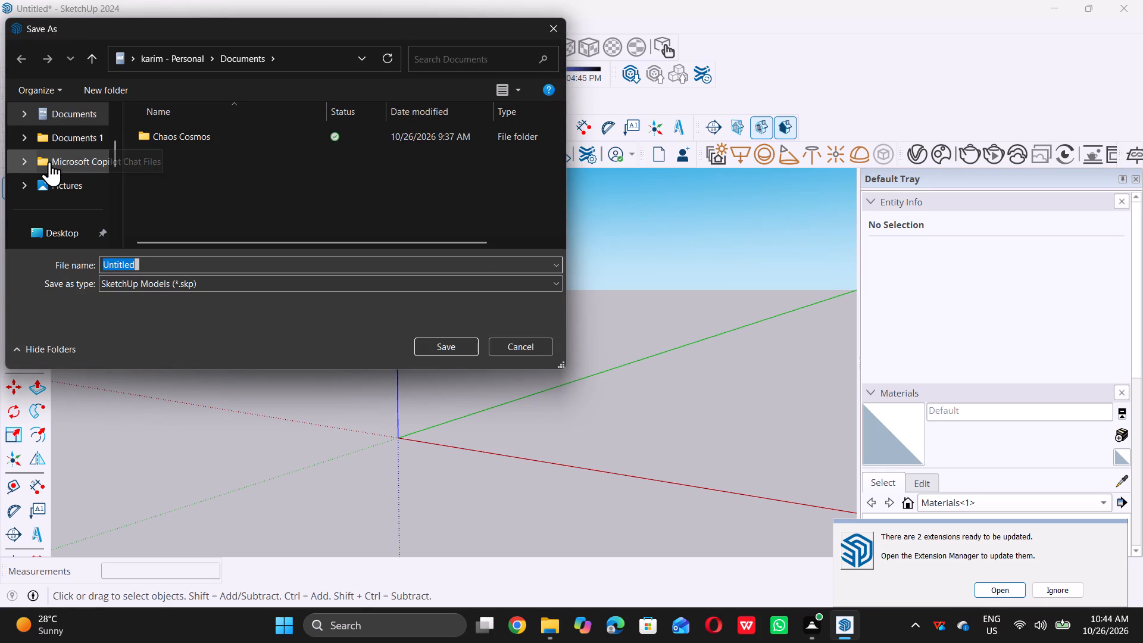
scroll(55, 165, down, 1)
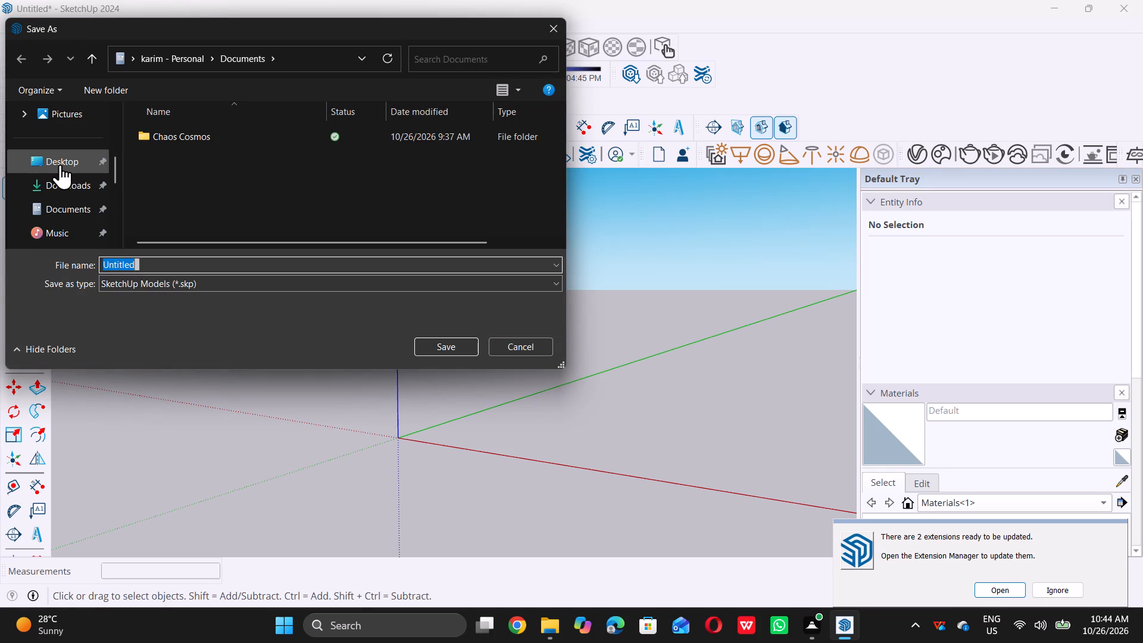
click(60, 164)
double_click(164, 135)
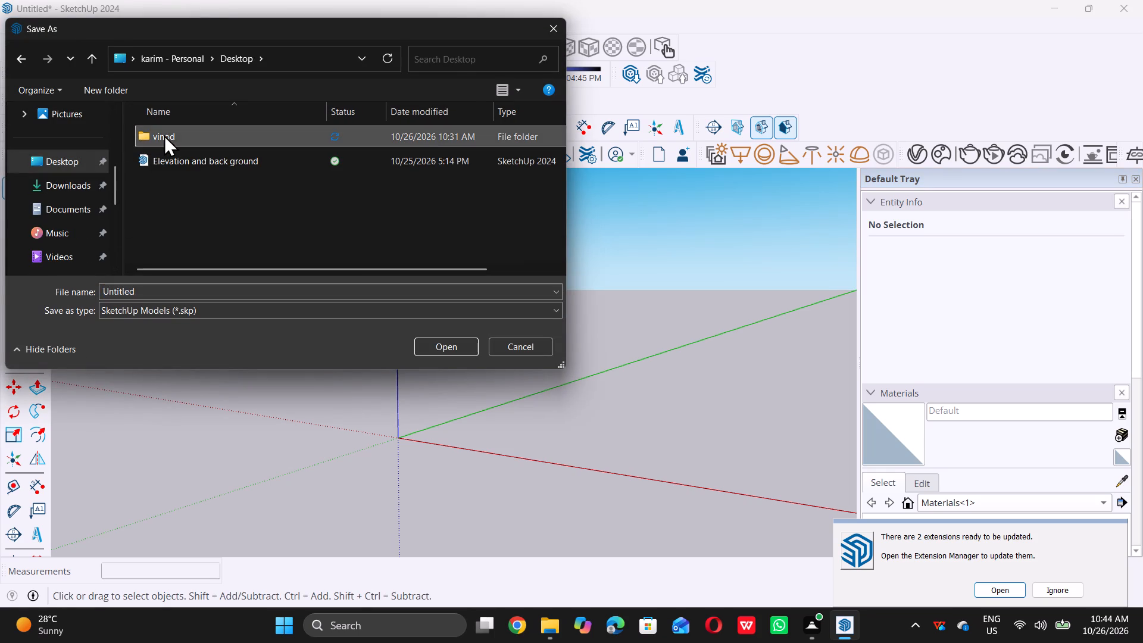
click(190, 285)
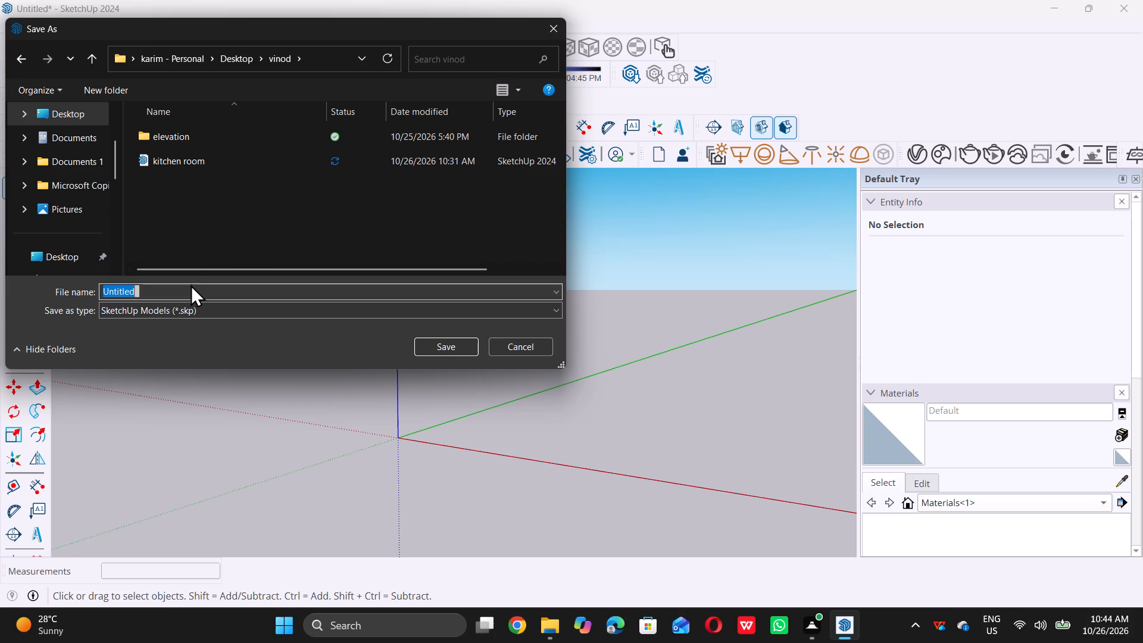
key(BackSpace)
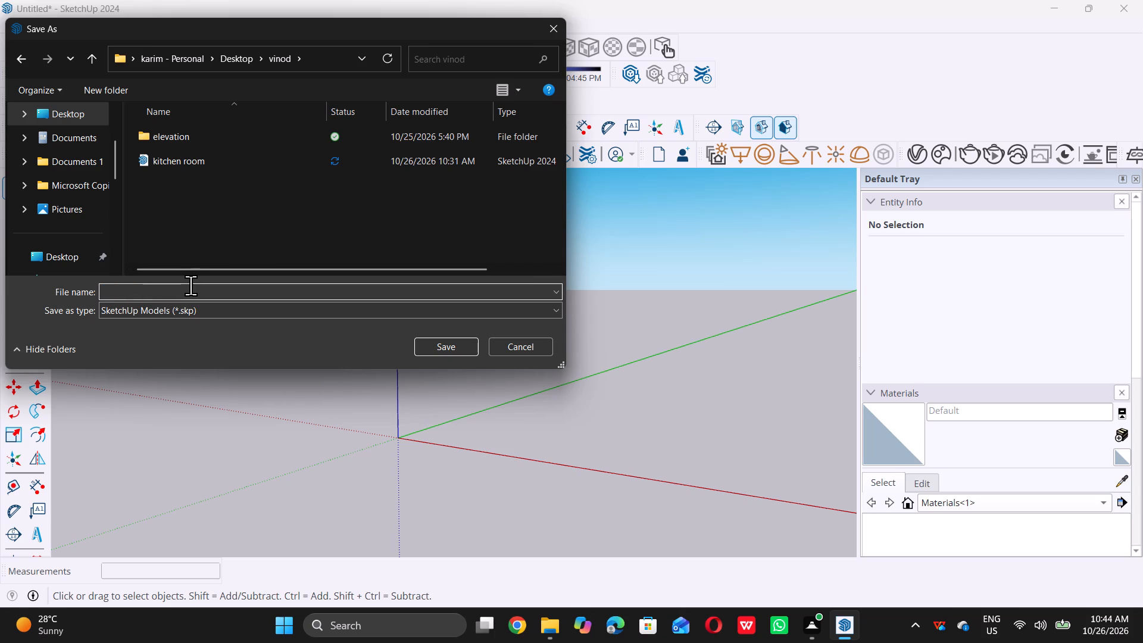
text(ele)
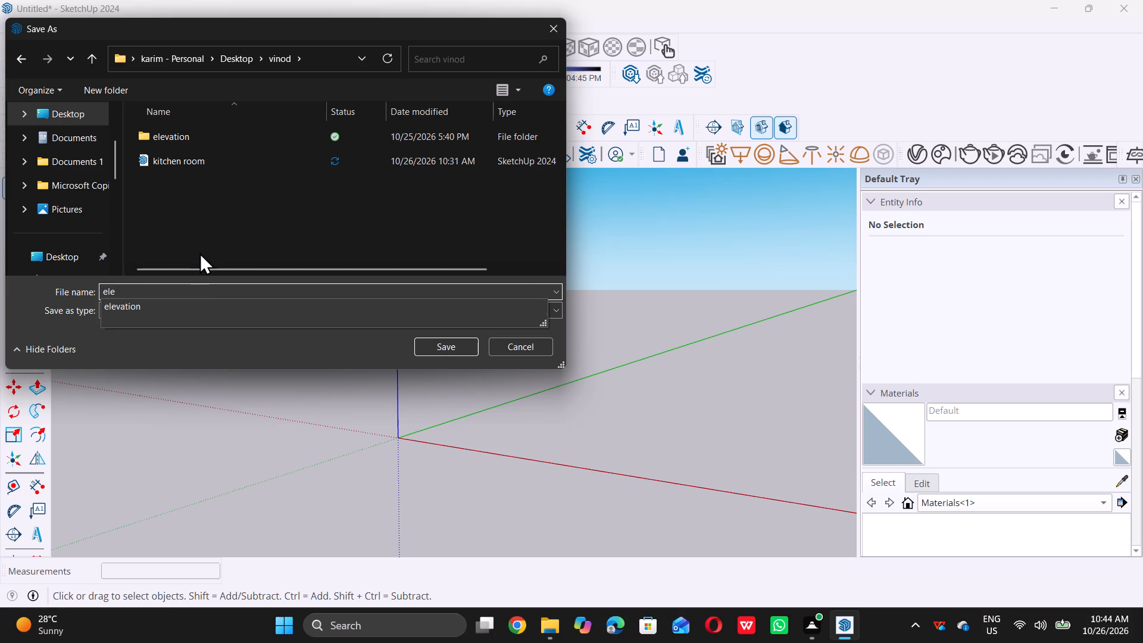
text(va)
text(tion)
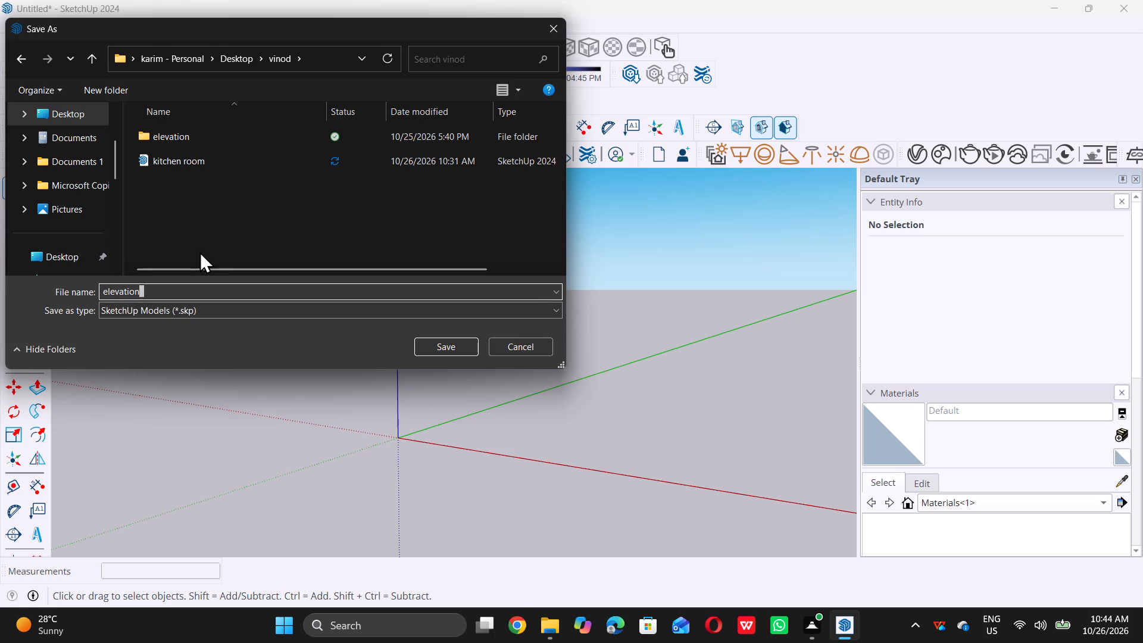
key(space)
text(one)
click(453, 347)
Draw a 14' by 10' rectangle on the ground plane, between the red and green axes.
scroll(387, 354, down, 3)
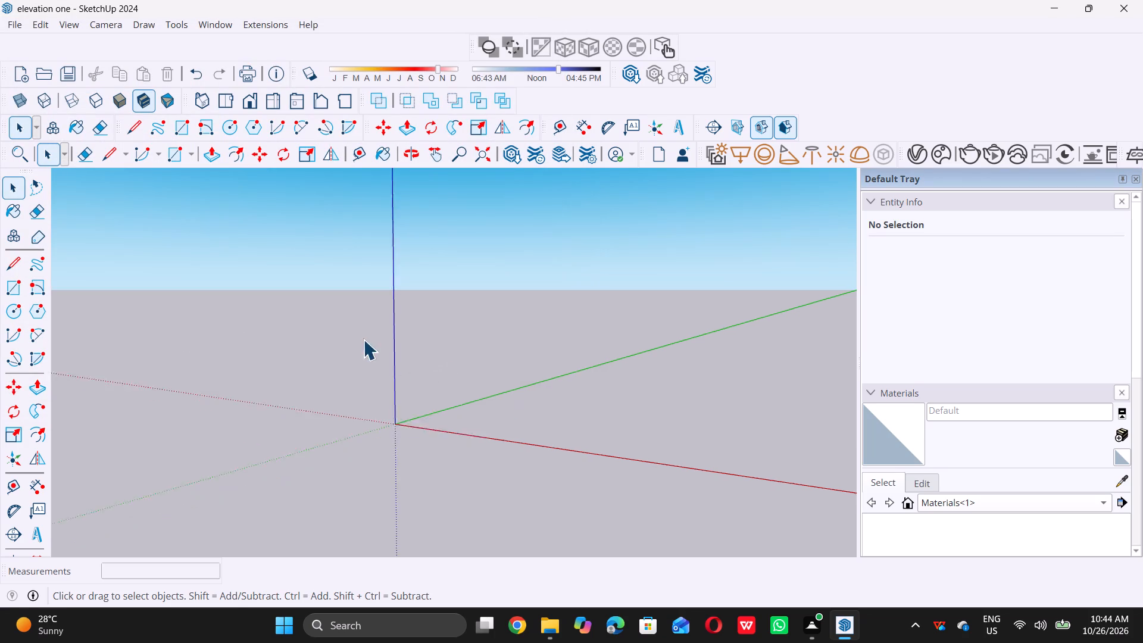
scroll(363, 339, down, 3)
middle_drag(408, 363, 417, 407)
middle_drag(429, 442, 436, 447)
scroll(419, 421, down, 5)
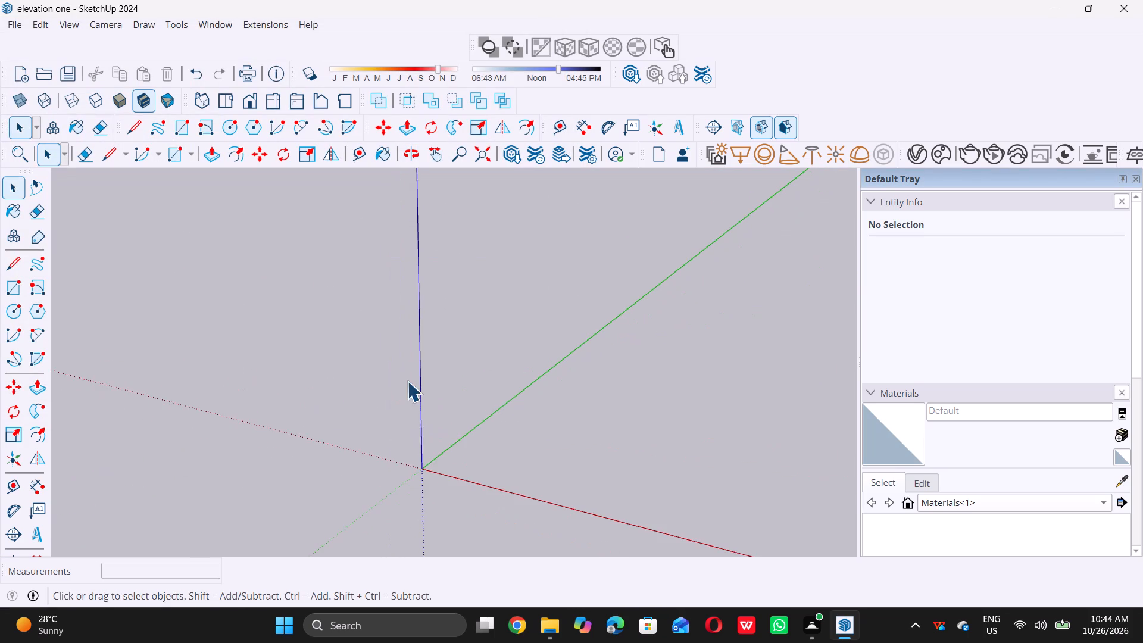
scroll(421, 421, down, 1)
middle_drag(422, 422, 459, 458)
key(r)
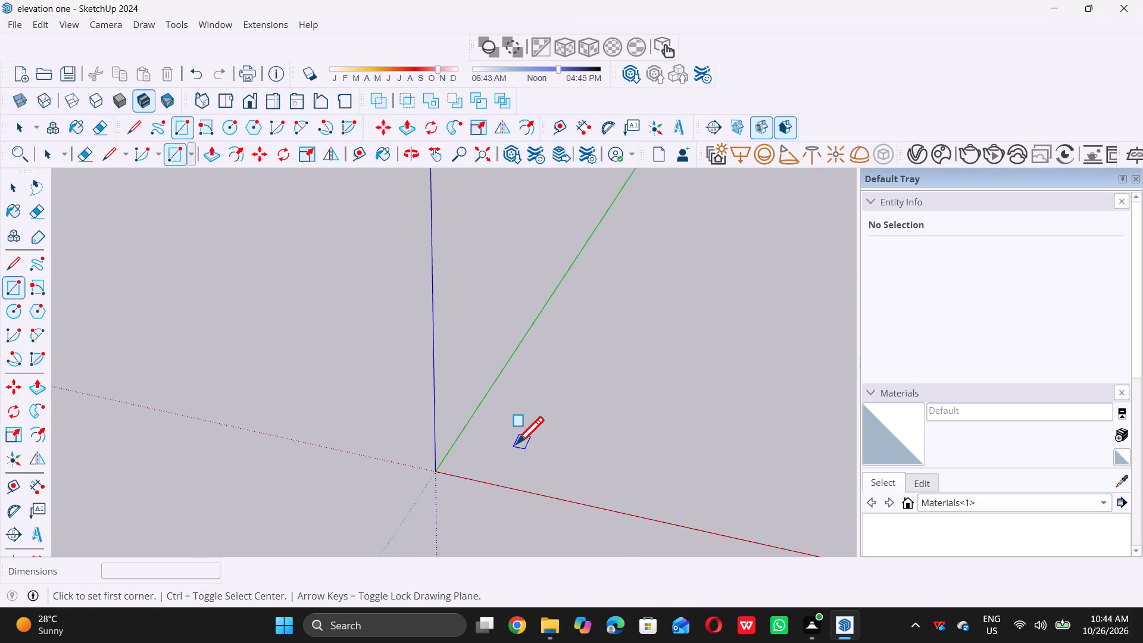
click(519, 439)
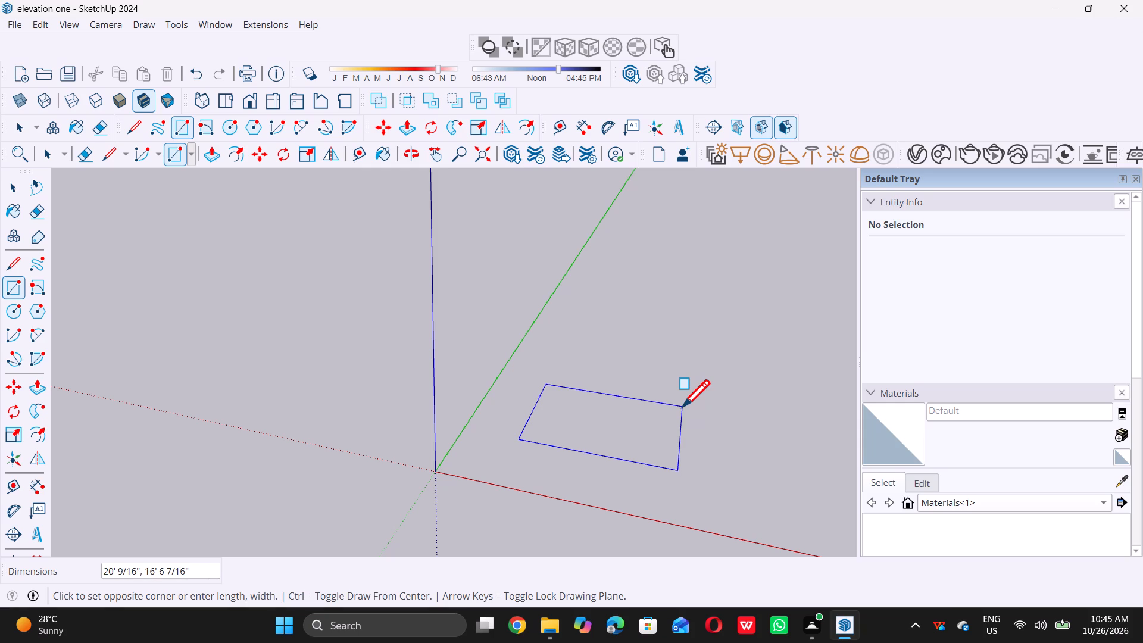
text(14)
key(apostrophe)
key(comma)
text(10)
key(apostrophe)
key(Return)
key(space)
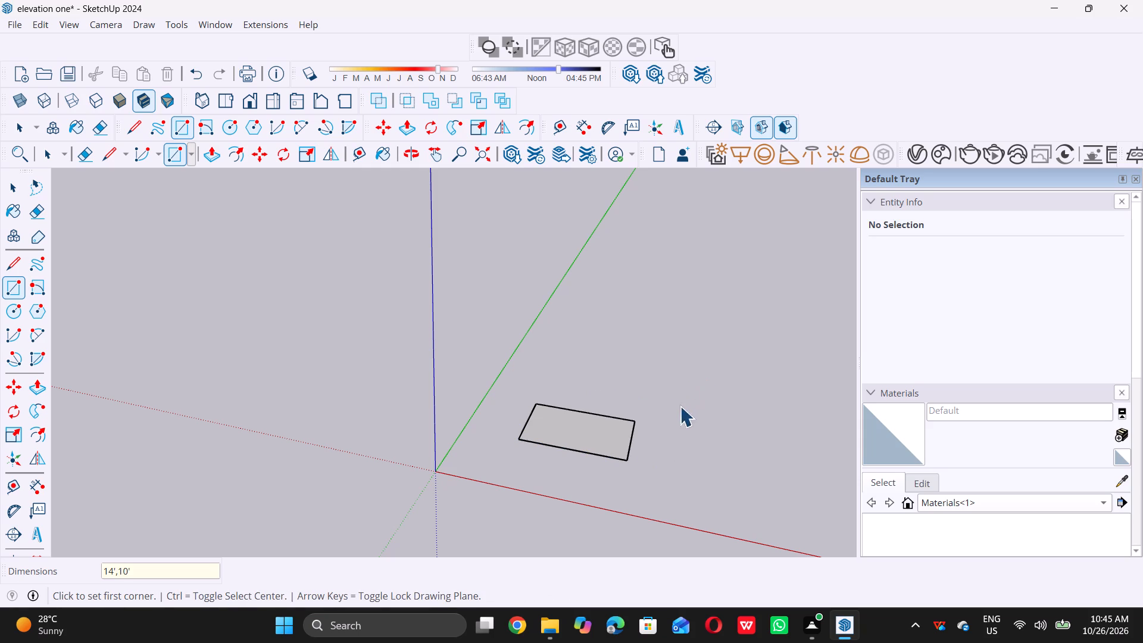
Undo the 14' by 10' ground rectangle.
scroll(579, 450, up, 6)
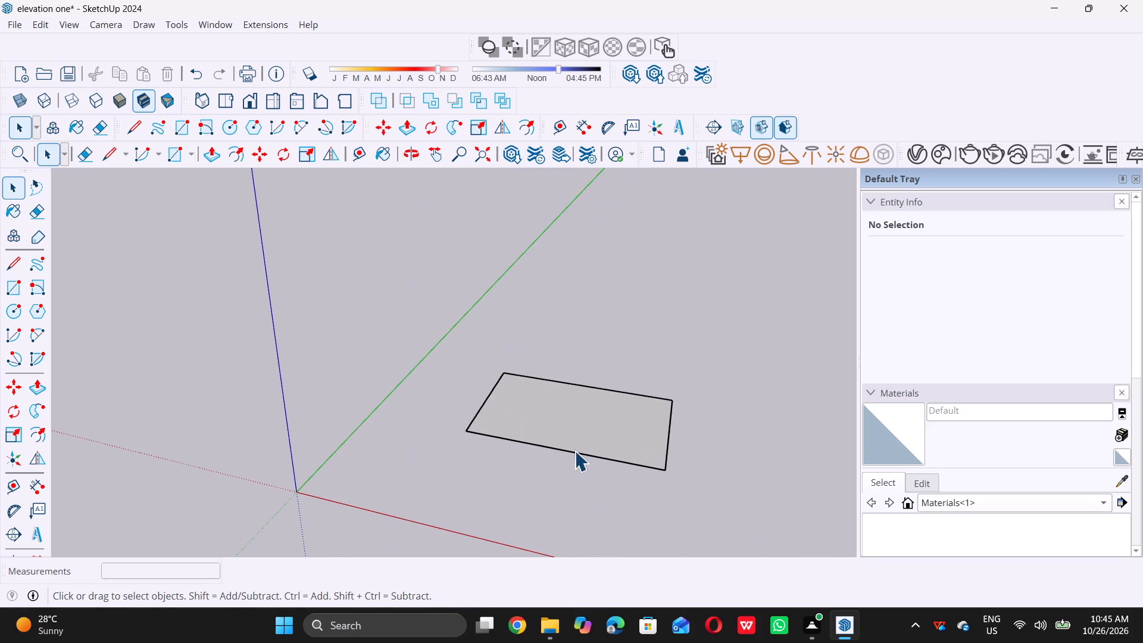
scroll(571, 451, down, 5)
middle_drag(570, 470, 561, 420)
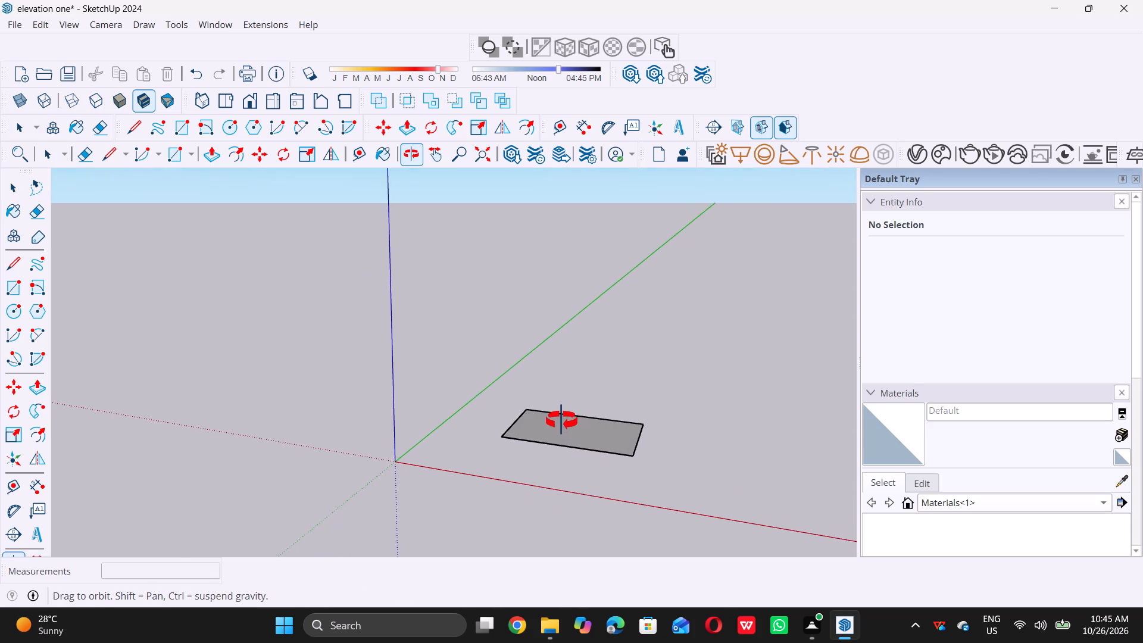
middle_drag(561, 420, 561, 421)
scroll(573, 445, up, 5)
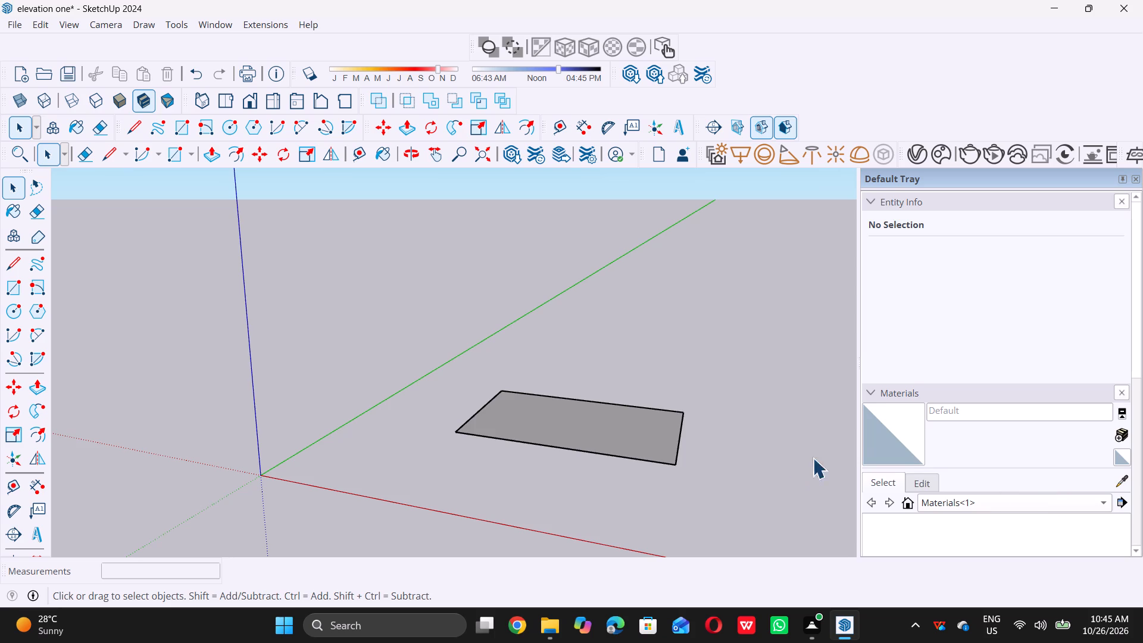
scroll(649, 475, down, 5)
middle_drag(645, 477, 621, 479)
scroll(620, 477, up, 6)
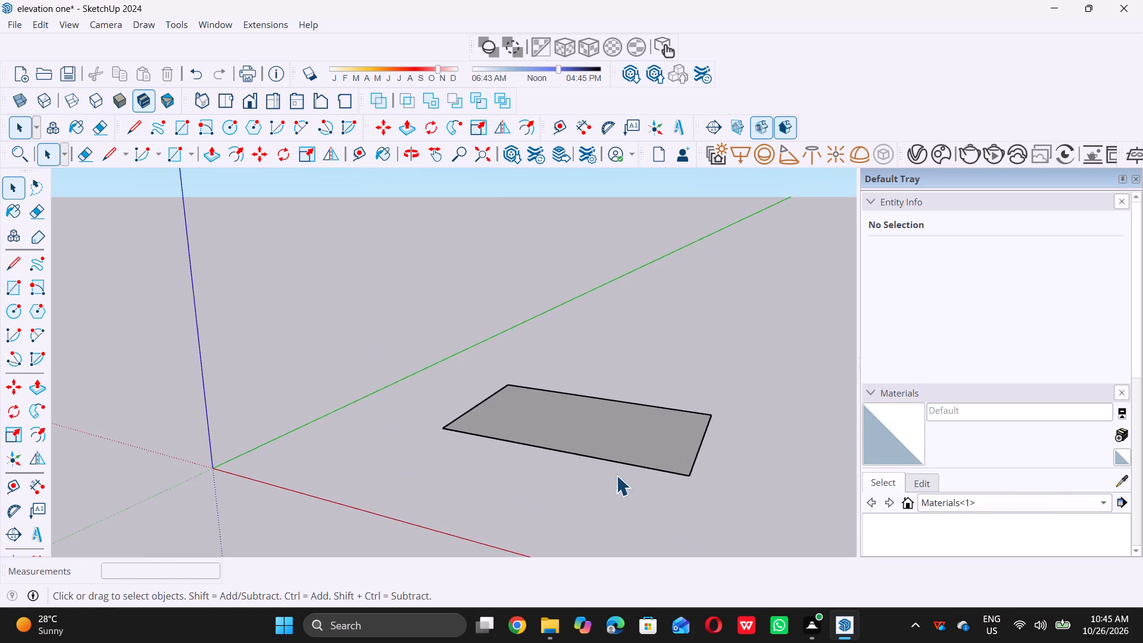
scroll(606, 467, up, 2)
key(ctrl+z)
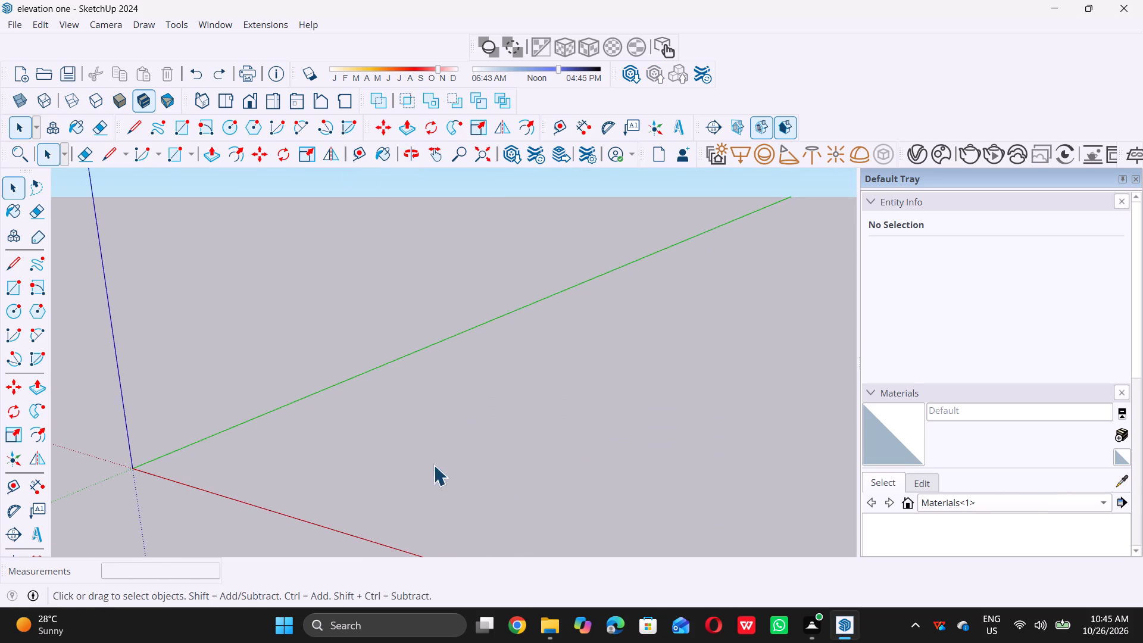
Draw a 10' by 10' rectangle on the ground plane, between the red and green axes.
key(r)
click(462, 423)
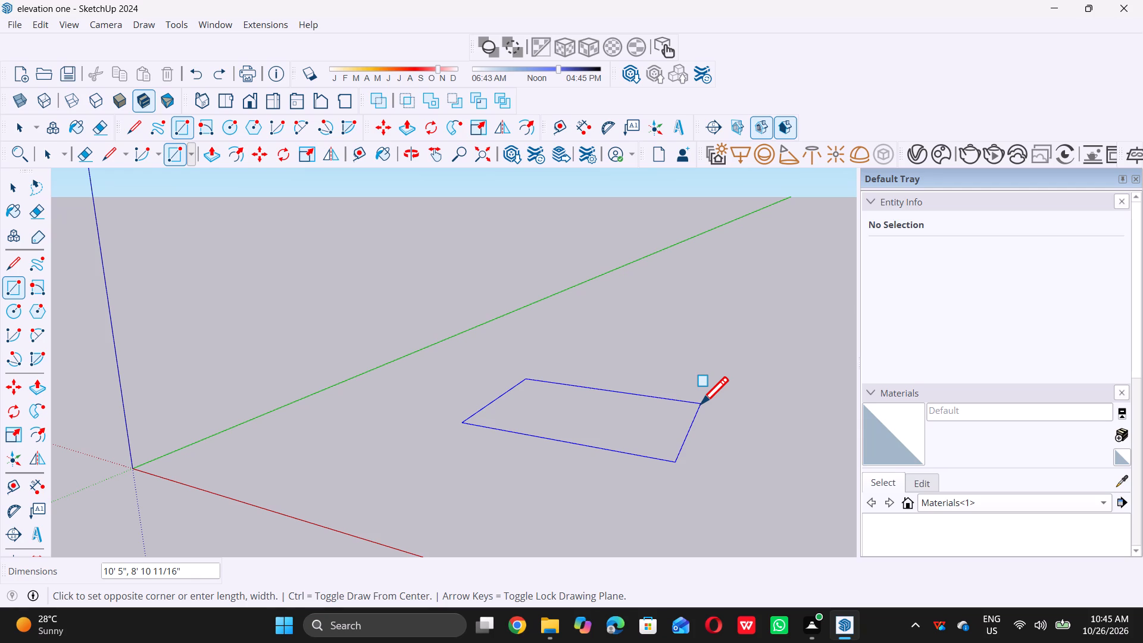
text(10)
key(apostrophe)
text(,10)
key(apostrophe)
key(Return)
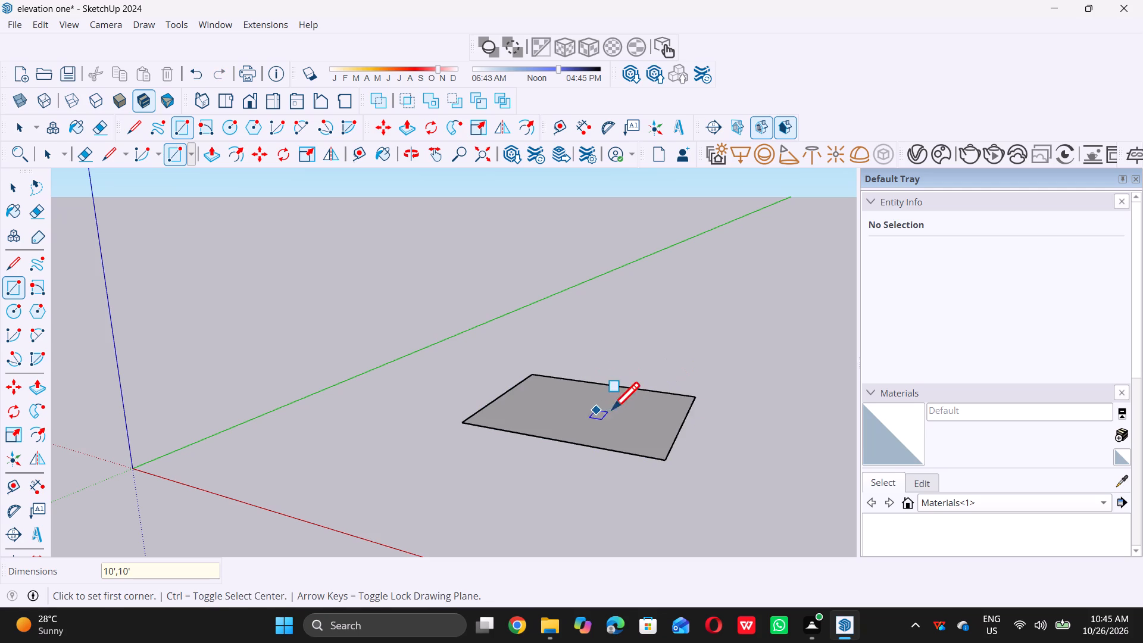
key(space)
Offset the edges of the 10' square face inward by 9" to outline the wall thickness.
scroll(540, 420, down, 7)
scroll(550, 410, up, 3)
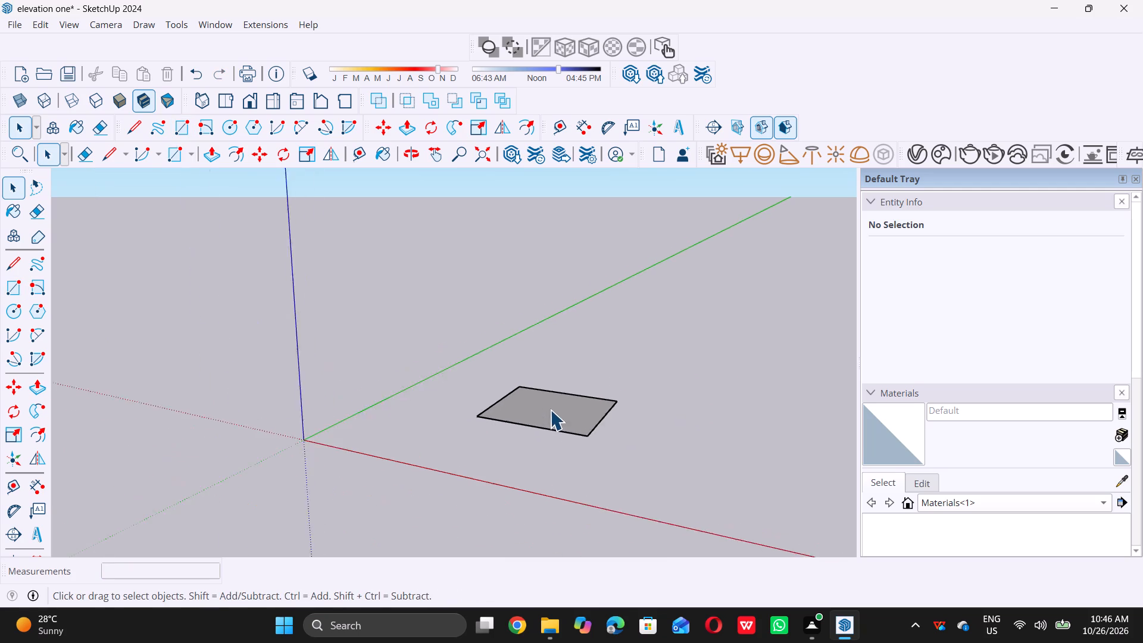
scroll(570, 413, up, 6)
click(572, 413)
key(f)
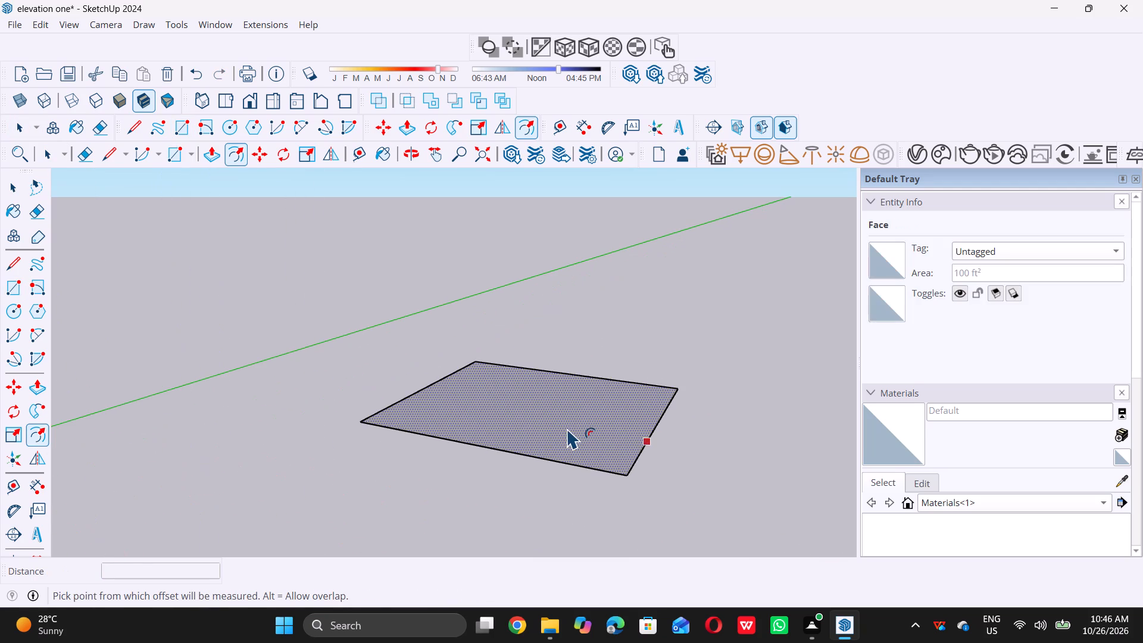
click(567, 428)
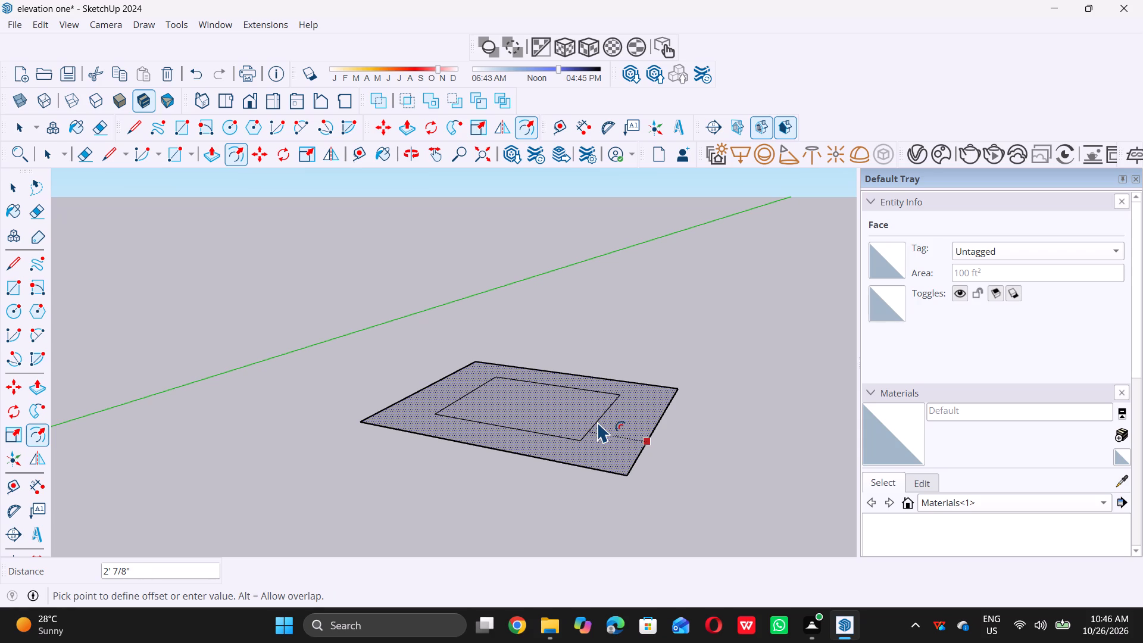
key(9)
key(shift+quotedbl)
key(Return)
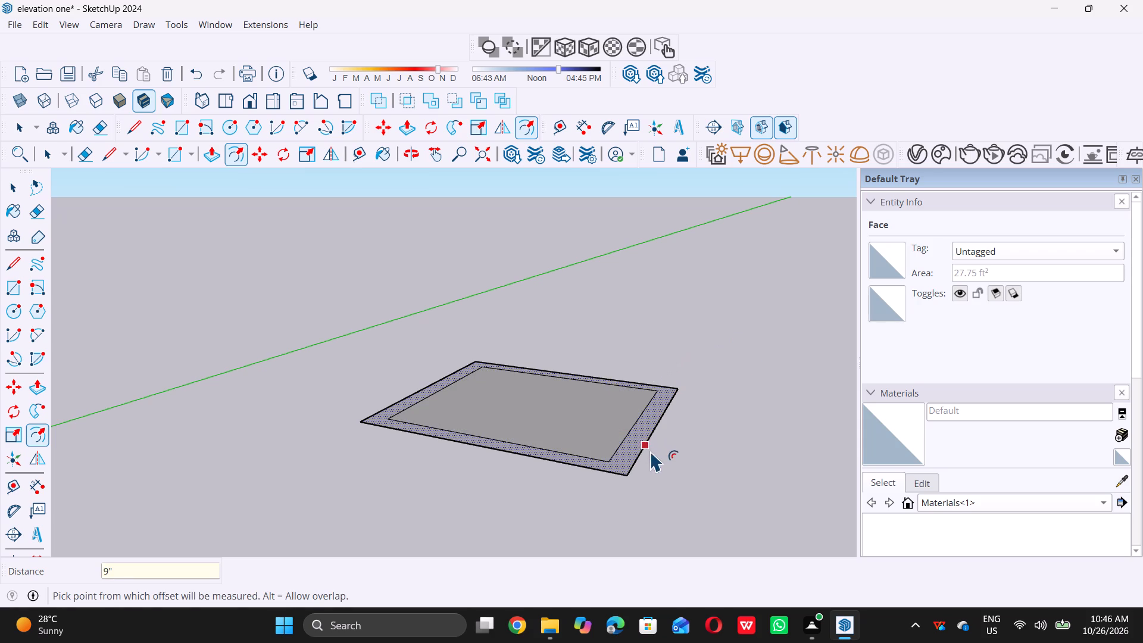
Extrude the 9" wall outline ring upward by 10' with Push/Pull to raise the four walls.
key(space)
scroll(443, 435, down, 4)
middle_drag(405, 406, 448, 444)
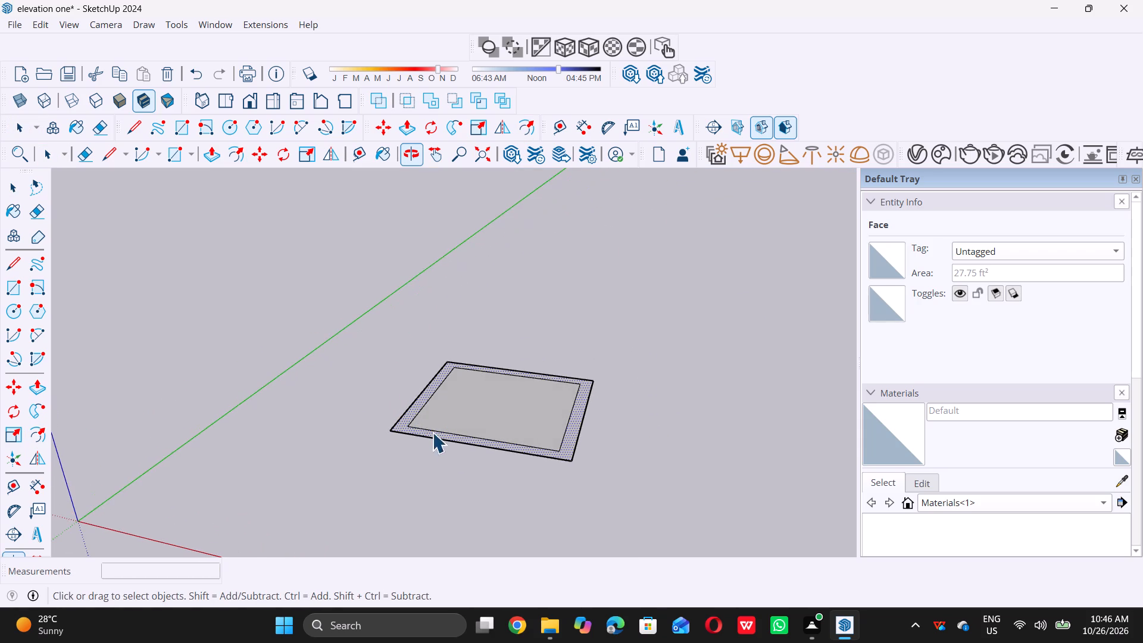
scroll(416, 426, up, 9)
click(404, 420)
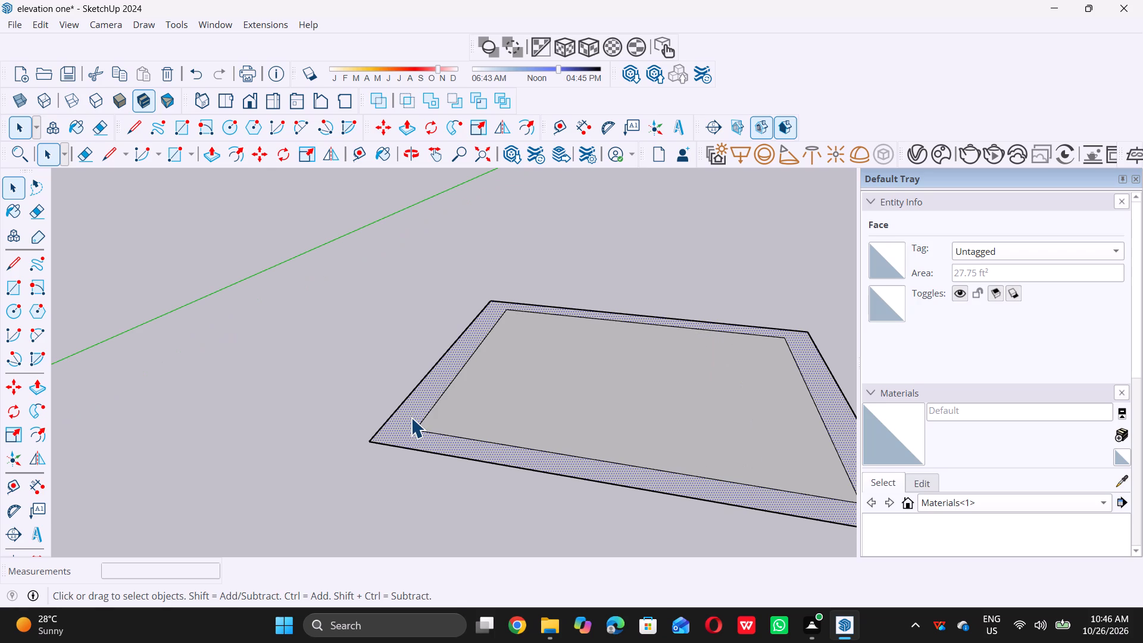
key(p)
click(414, 410)
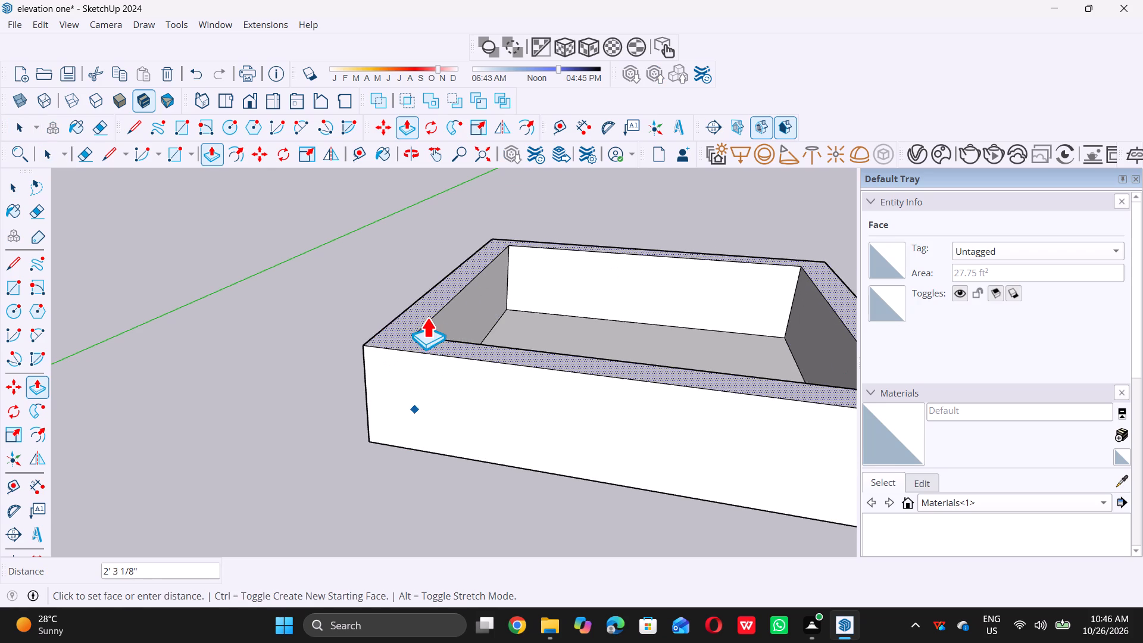
text(10')
key(Return)
key(space)
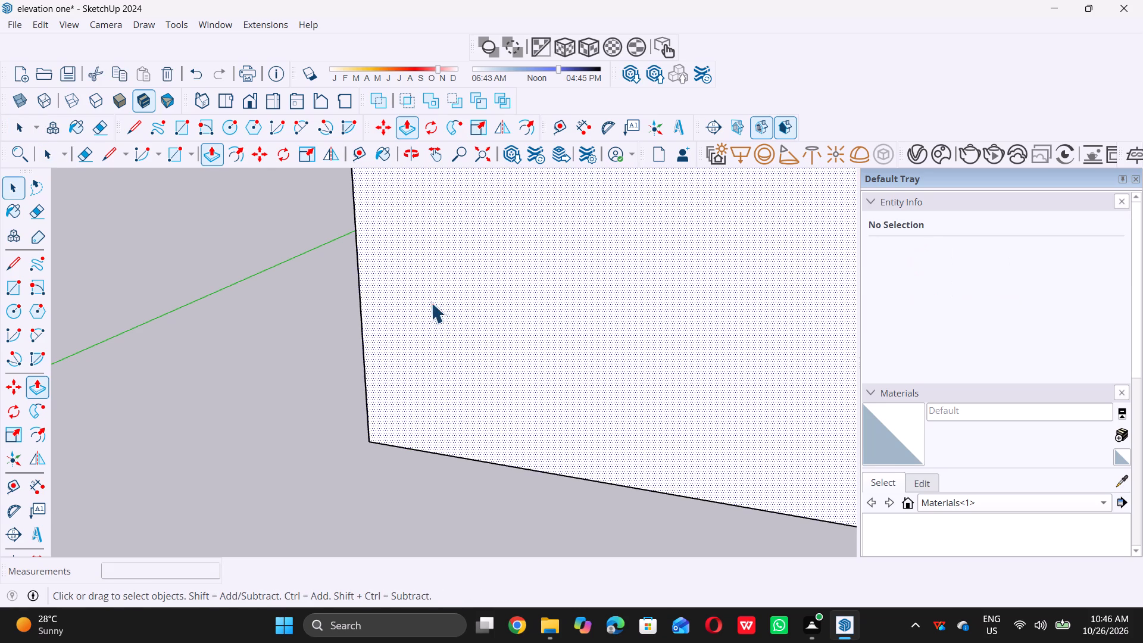
Delete the inner floor face enclosed by the four walls.
scroll(385, 377, down, 13)
middle_drag(398, 410, 460, 348)
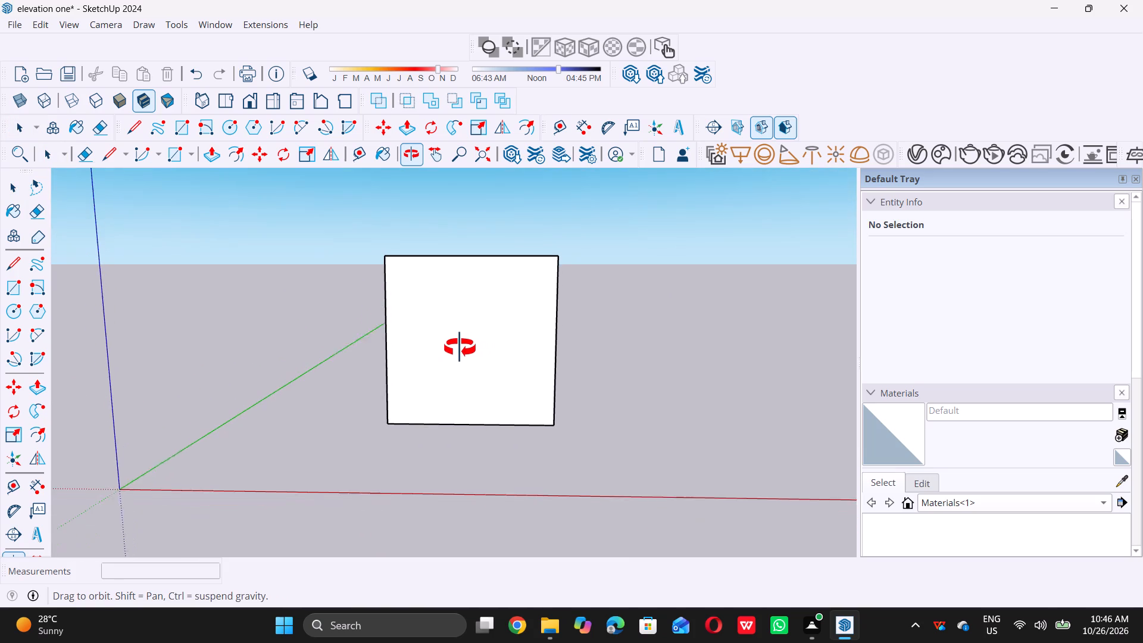
middle_drag(460, 348, 458, 348)
middle_drag(430, 344, 433, 359)
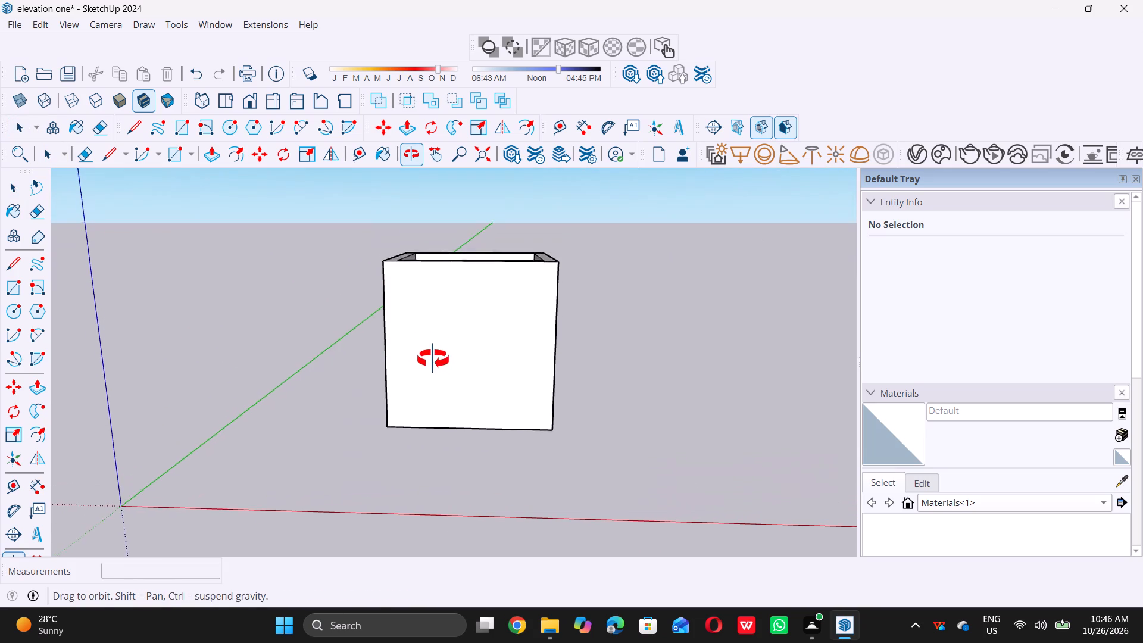
middle_drag(433, 359, 420, 355)
middle_drag(471, 336, 473, 319)
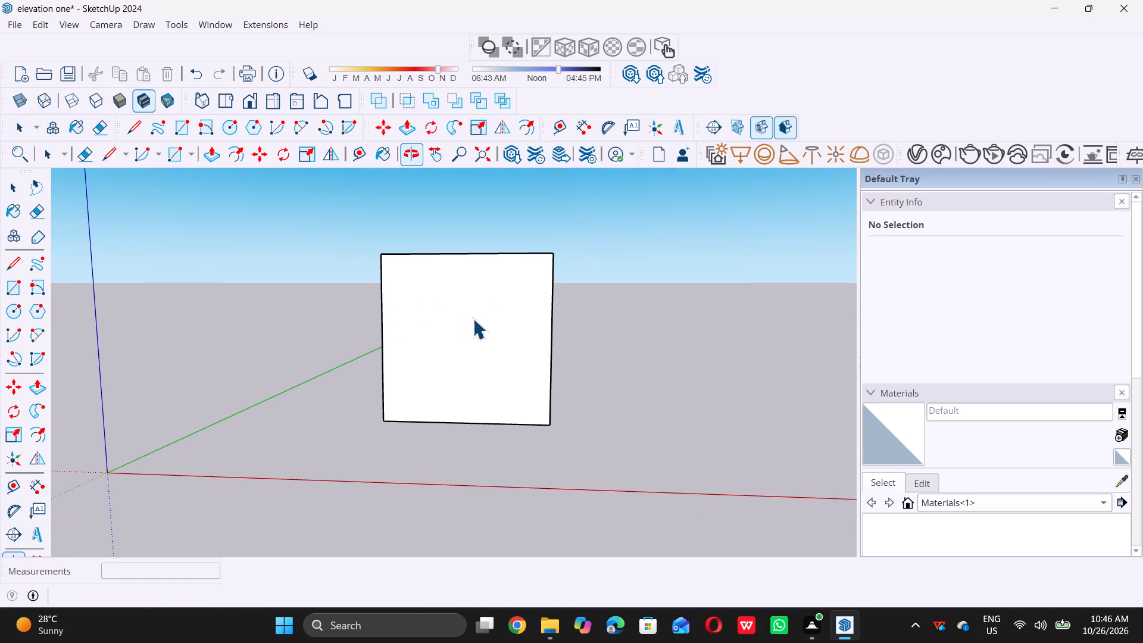
middle_drag(494, 316, 492, 301)
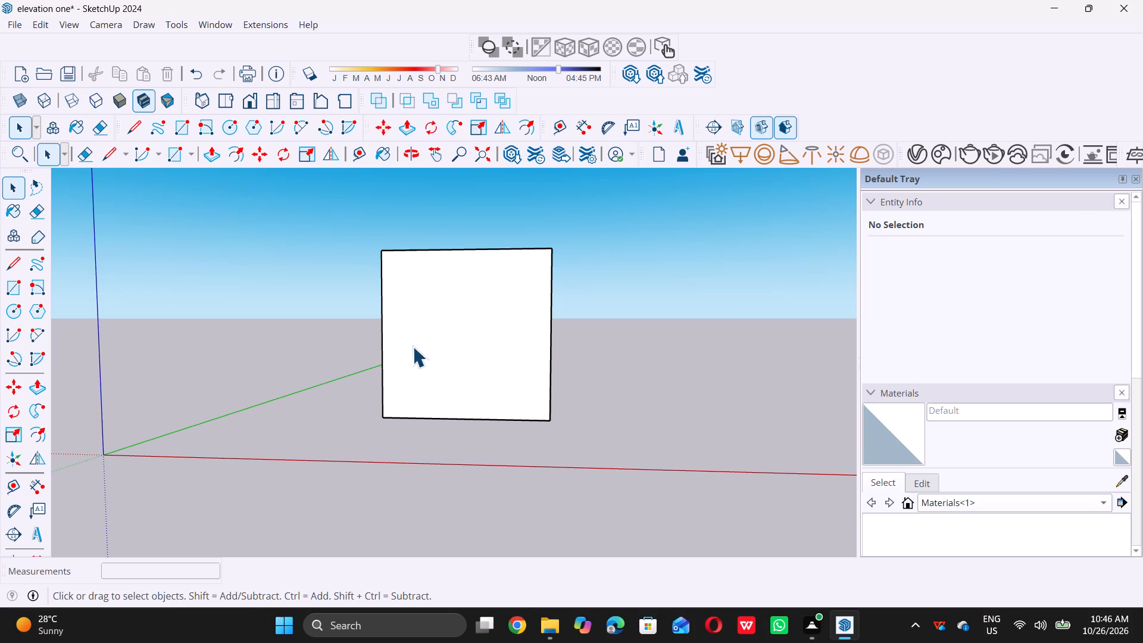
scroll(416, 324, down, 4)
middle_drag(388, 320, 415, 445)
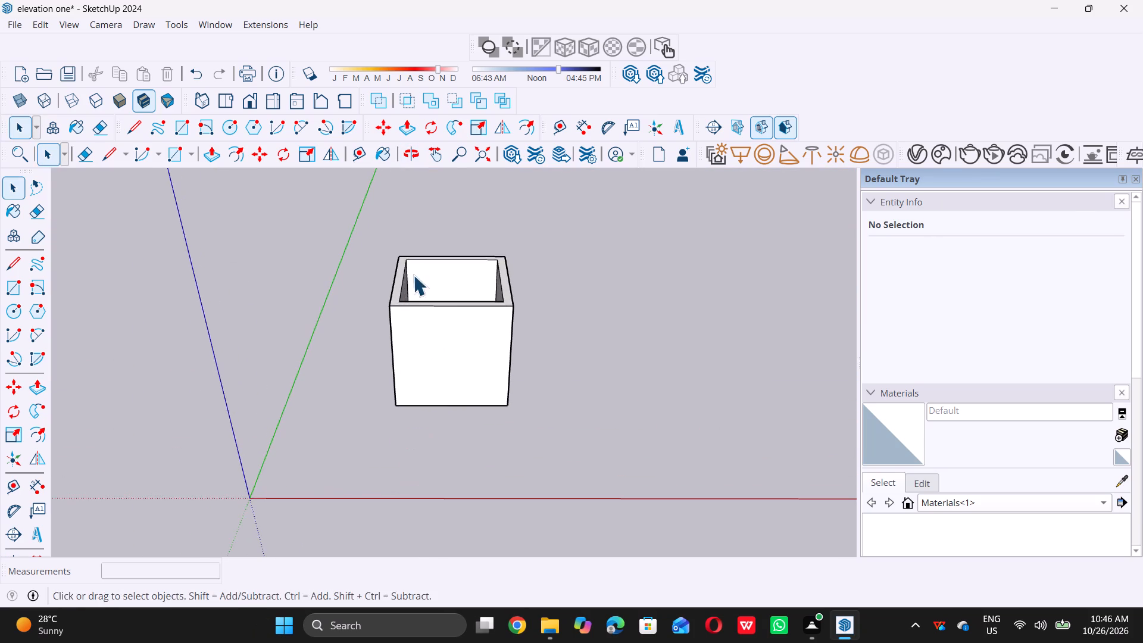
middle_drag(413, 275, 410, 458)
scroll(430, 344, up, 4)
click(455, 350)
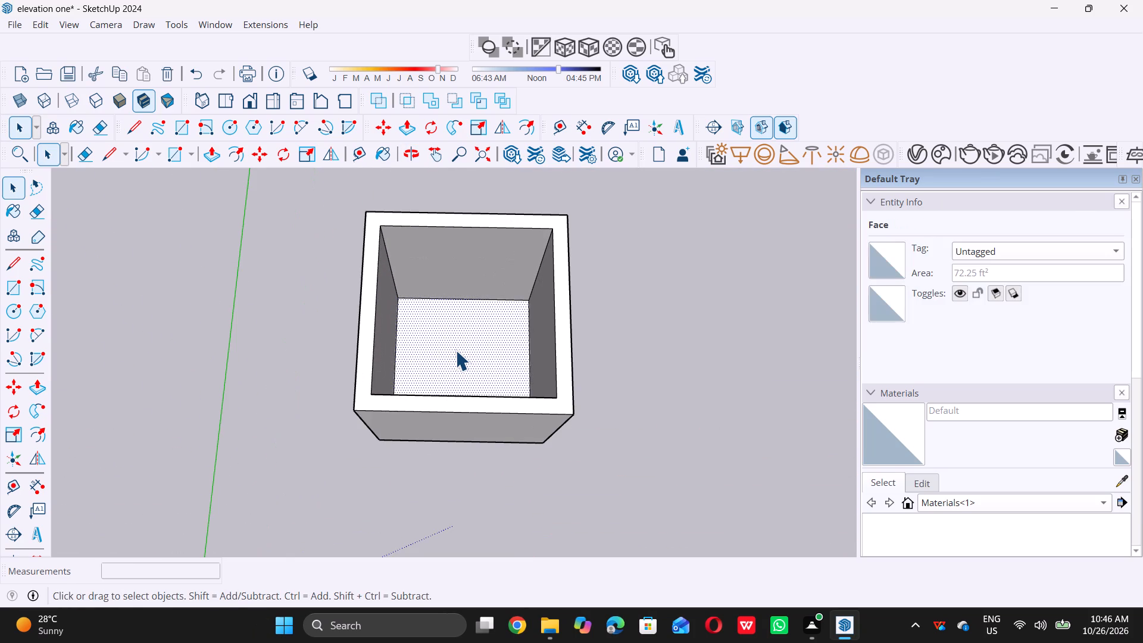
key(Delete)
Draw a vertical 10' by 9" rotated rectangle hanging down from the bottom outer edge of the rear wall.
scroll(429, 369, down, 6)
middle_drag(386, 377, 594, 281)
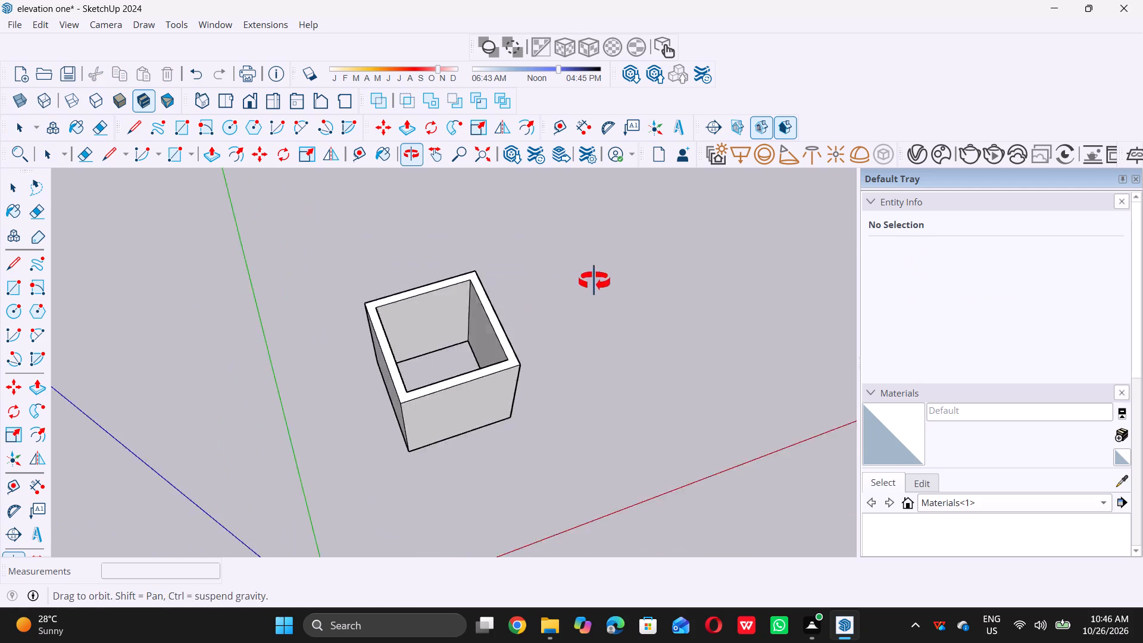
middle_drag(594, 281, 604, 279)
middle_drag(311, 436, 391, 336)
middle_drag(346, 437, 412, 321)
middle_drag(411, 422, 394, 345)
middle_drag(355, 406, 386, 367)
scroll(403, 429, up, 9)
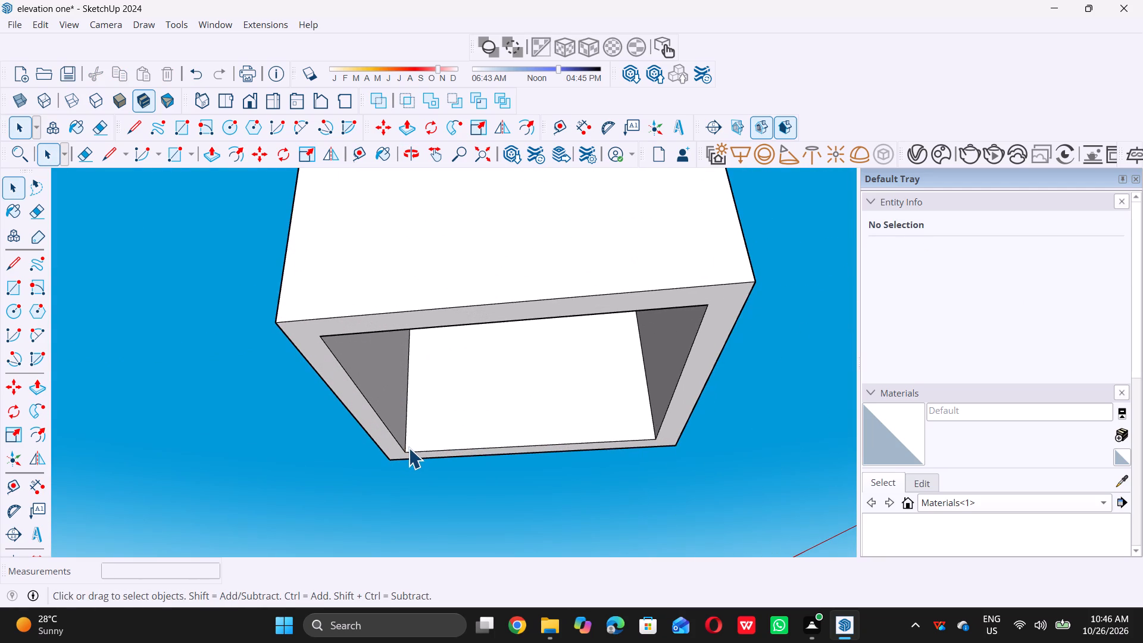
key(q)
scroll(396, 466, up, 7)
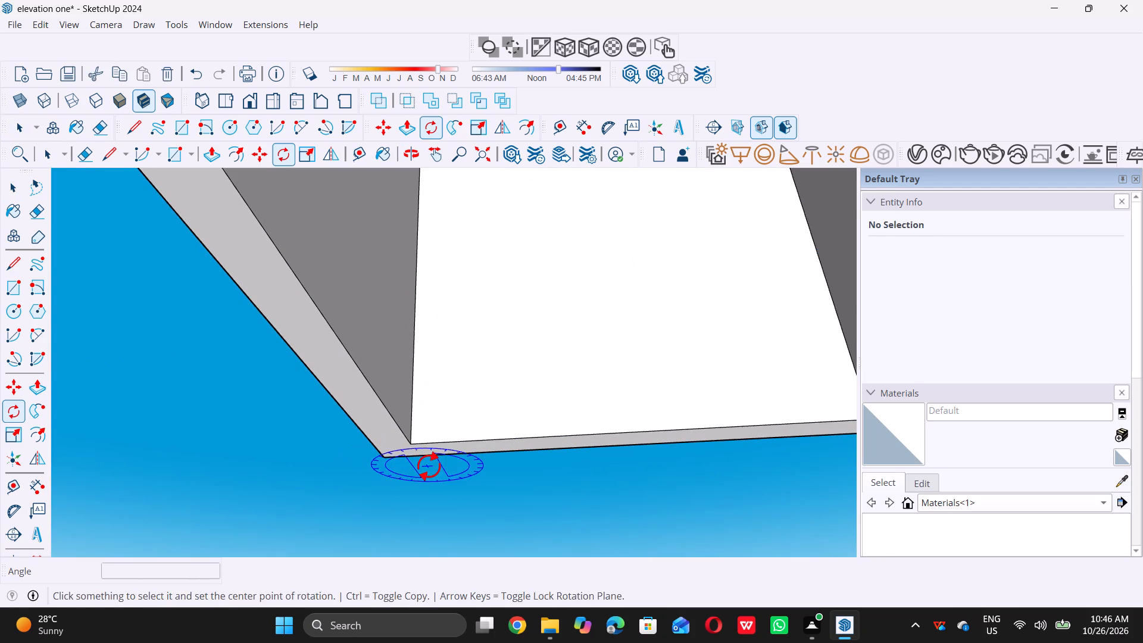
key(space)
click(34, 286)
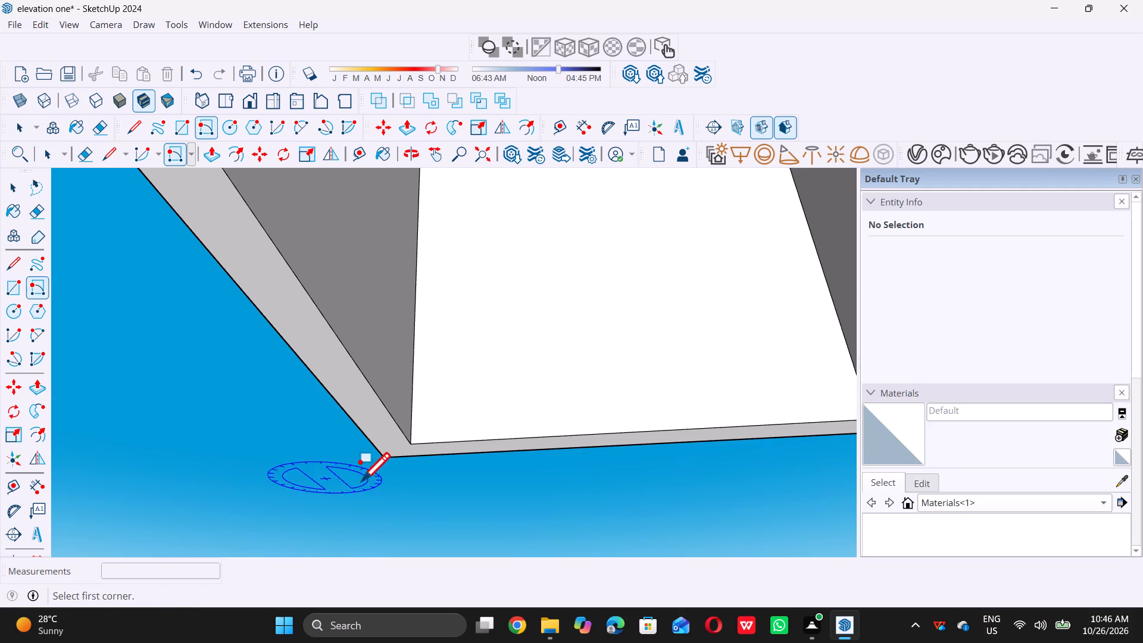
scroll(374, 478, up, 1)
click(382, 457)
scroll(383, 458, down, 3)
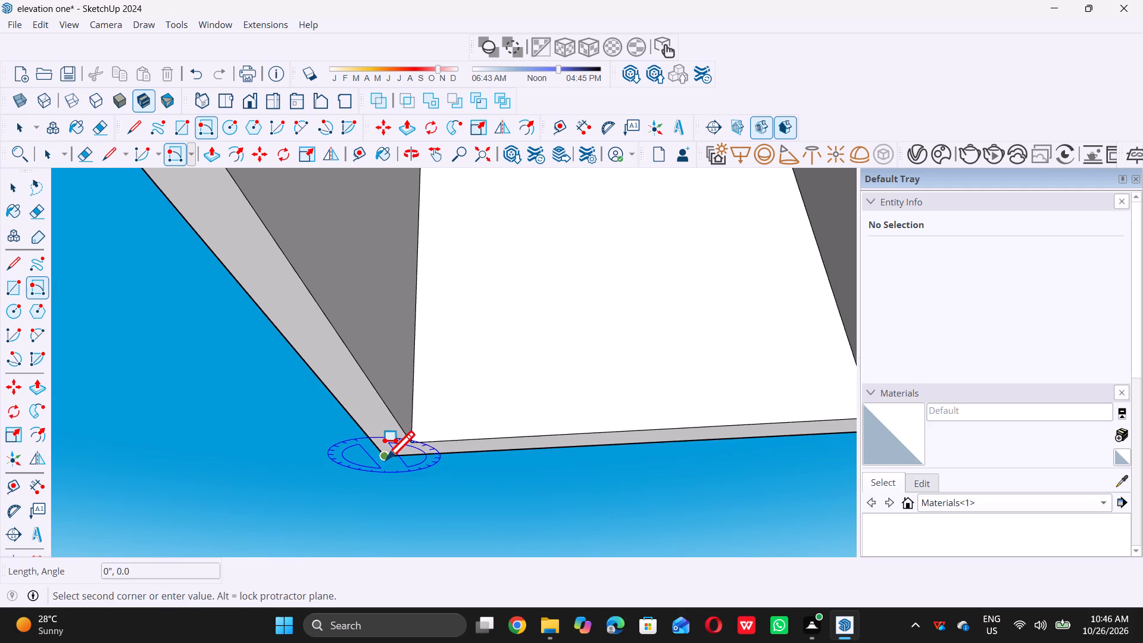
scroll(384, 460, down, 3)
click(215, 257)
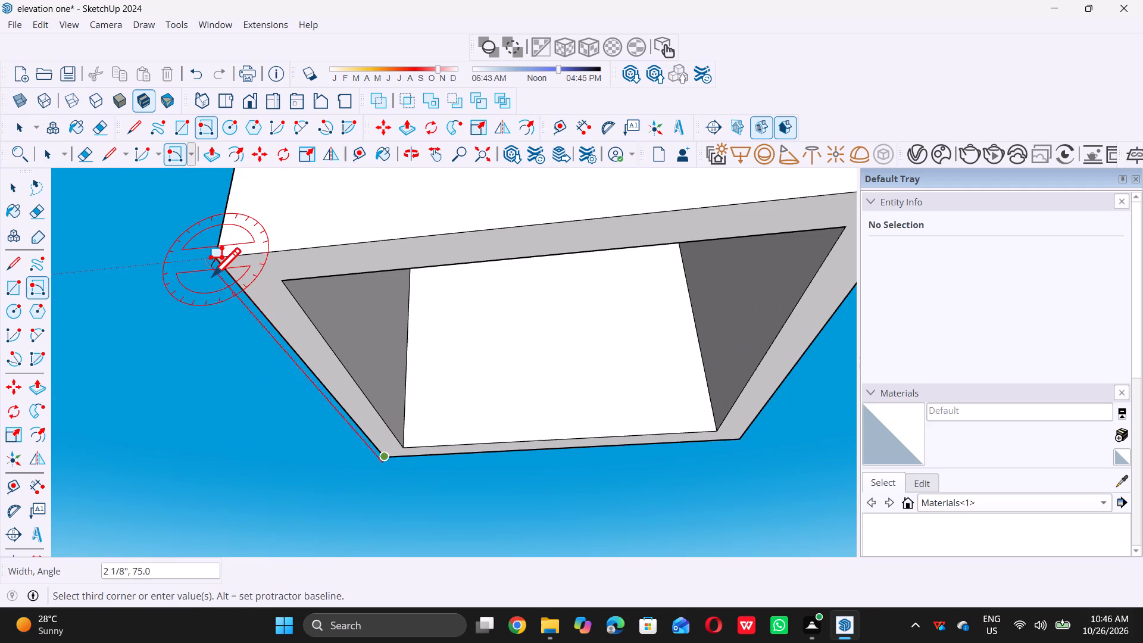
key(9)
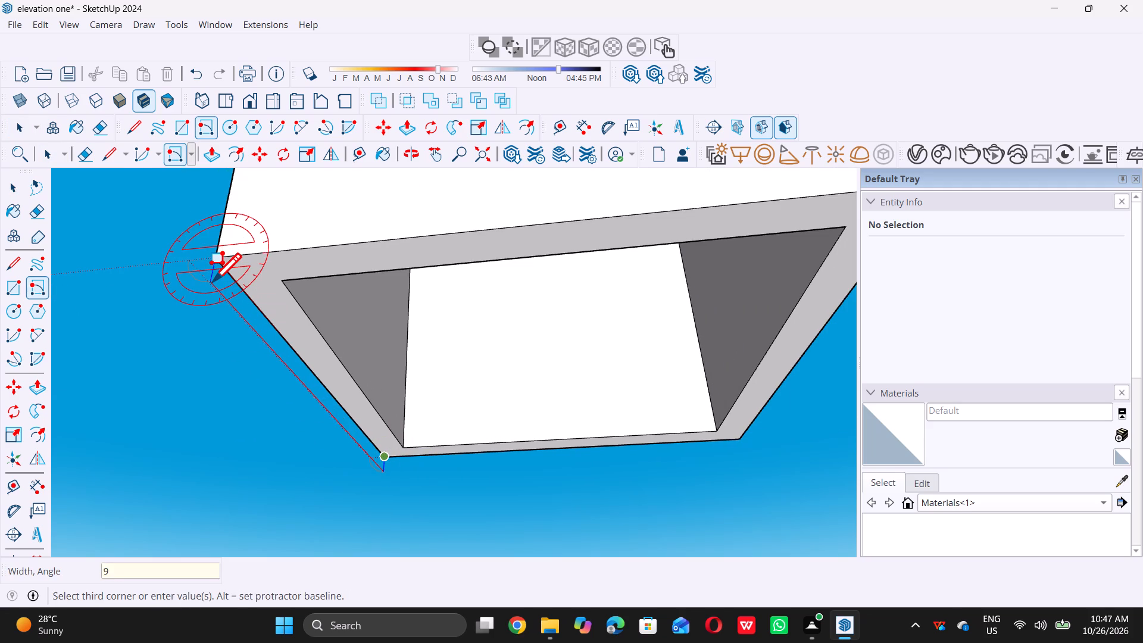
key(shift+quotedbl)
key(Return)
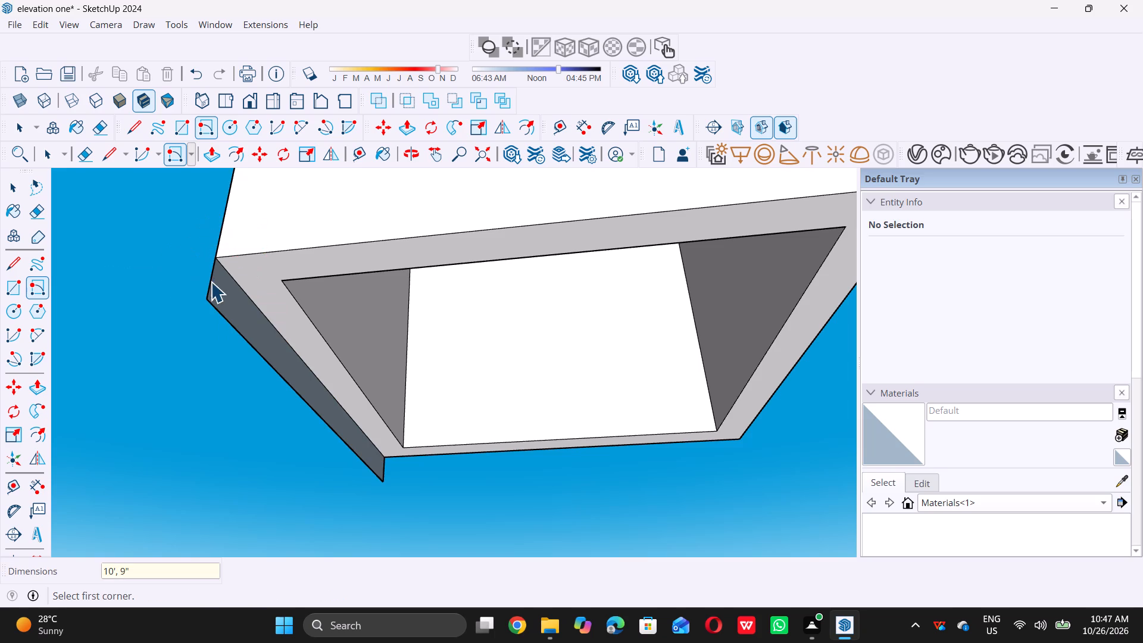
key(space)
Push/Pull the 10' by 9" strip 10' across the underside of the walls to form a base slab.
click(236, 313)
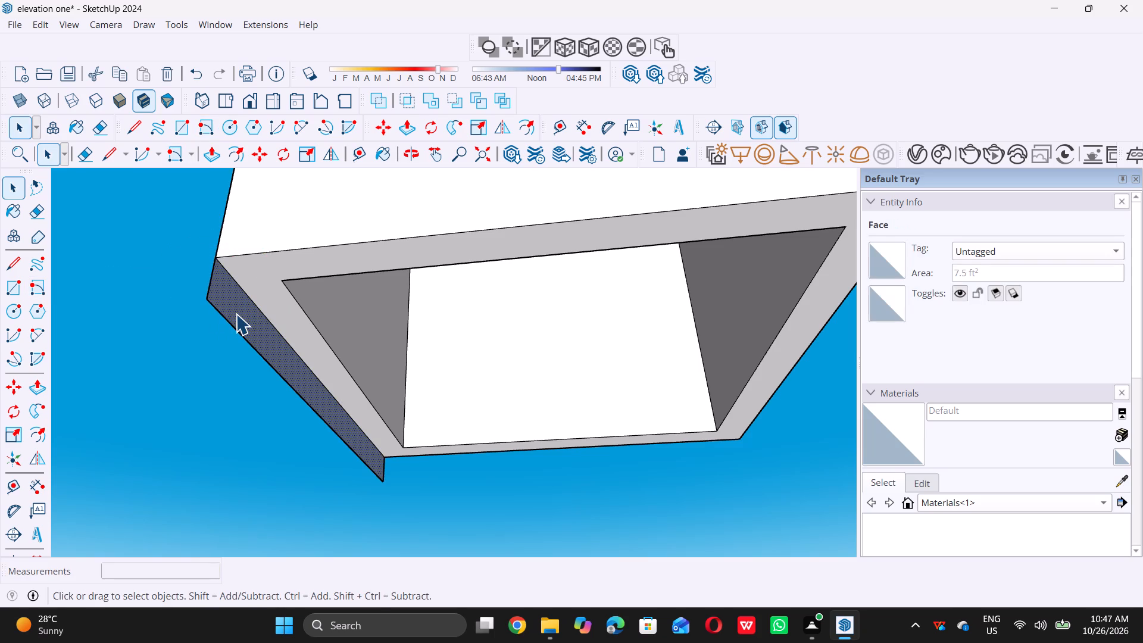
key(p)
click(236, 314)
scroll(237, 314, down, 6)
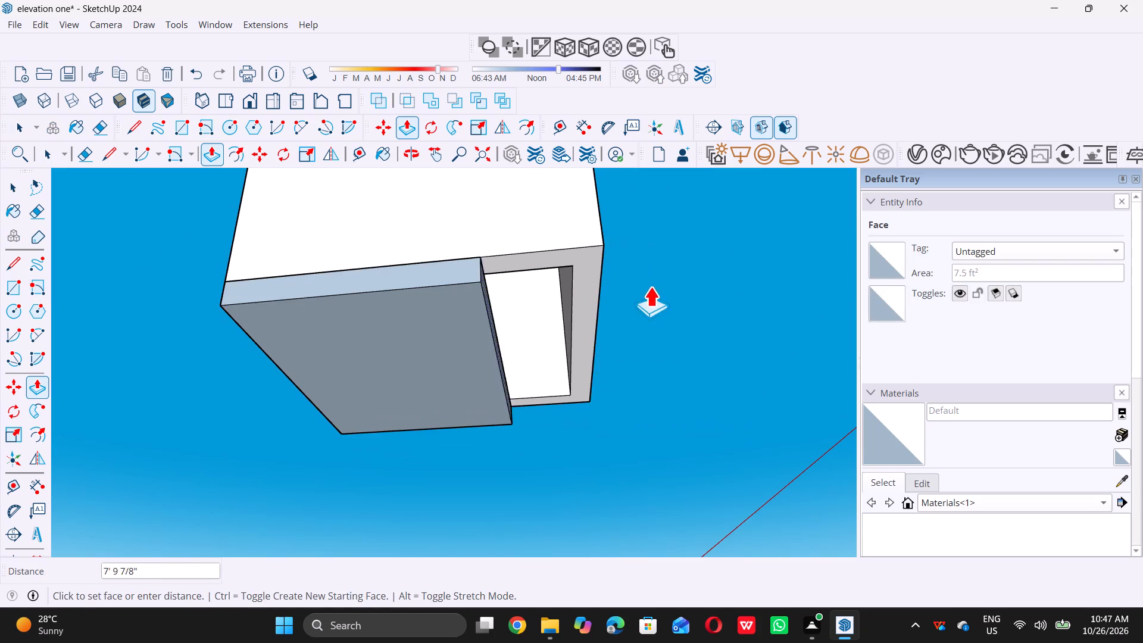
click(602, 236)
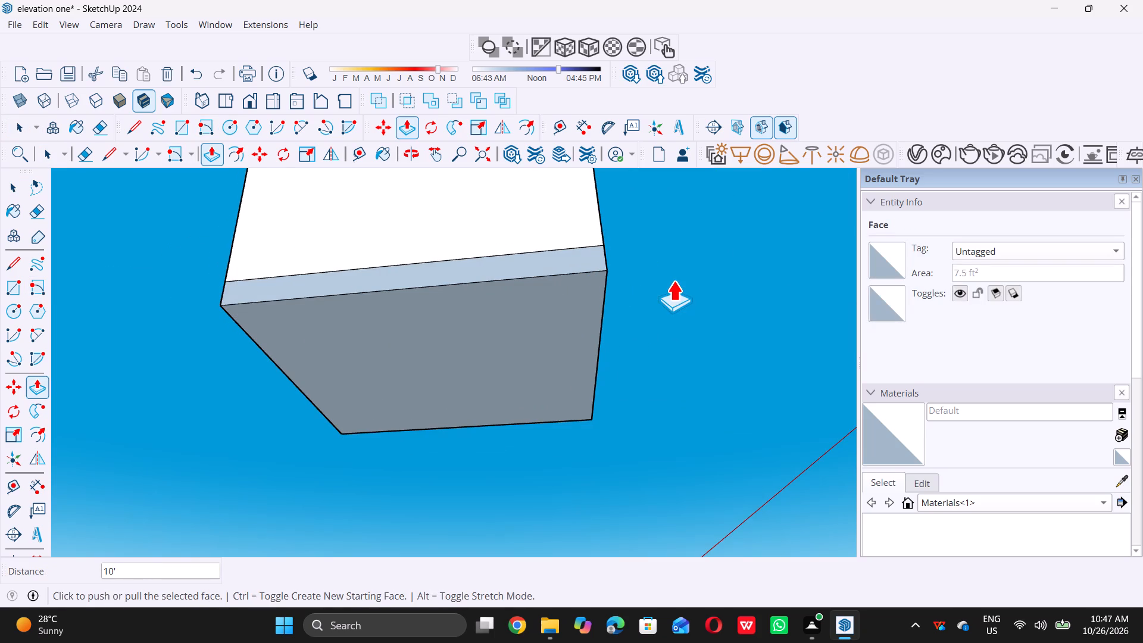
key(space)
Extend the base slab's front face outward by 7' with Push/Pull, toward the red axis.
scroll(544, 361, down, 12)
middle_drag(485, 330, 408, 416)
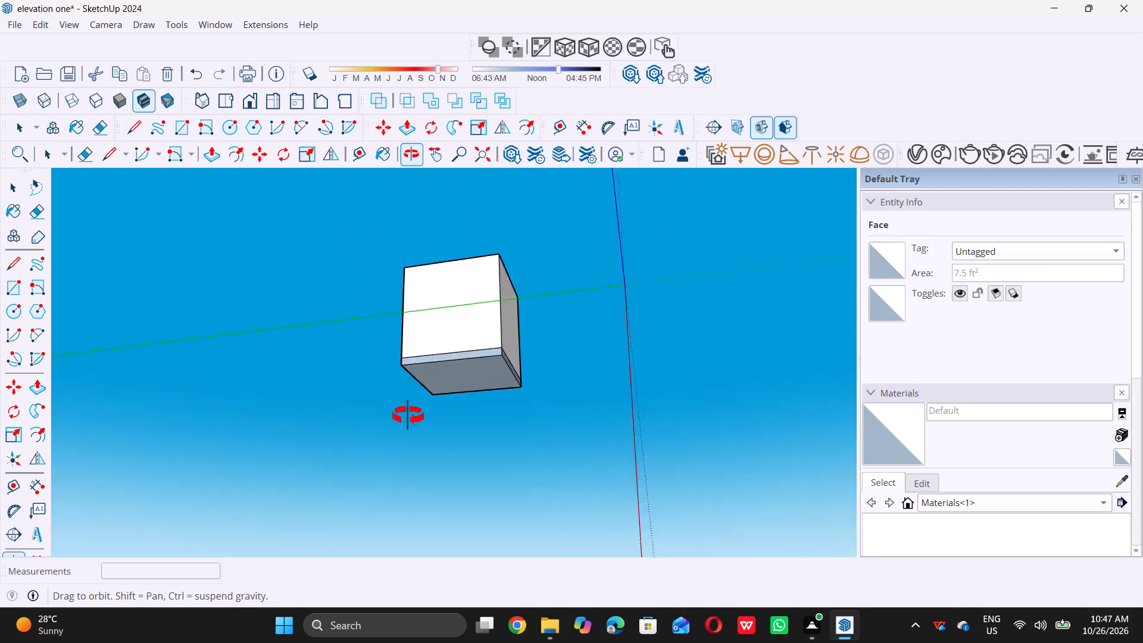
middle_drag(408, 416, 314, 495)
middle_drag(461, 392, 438, 404)
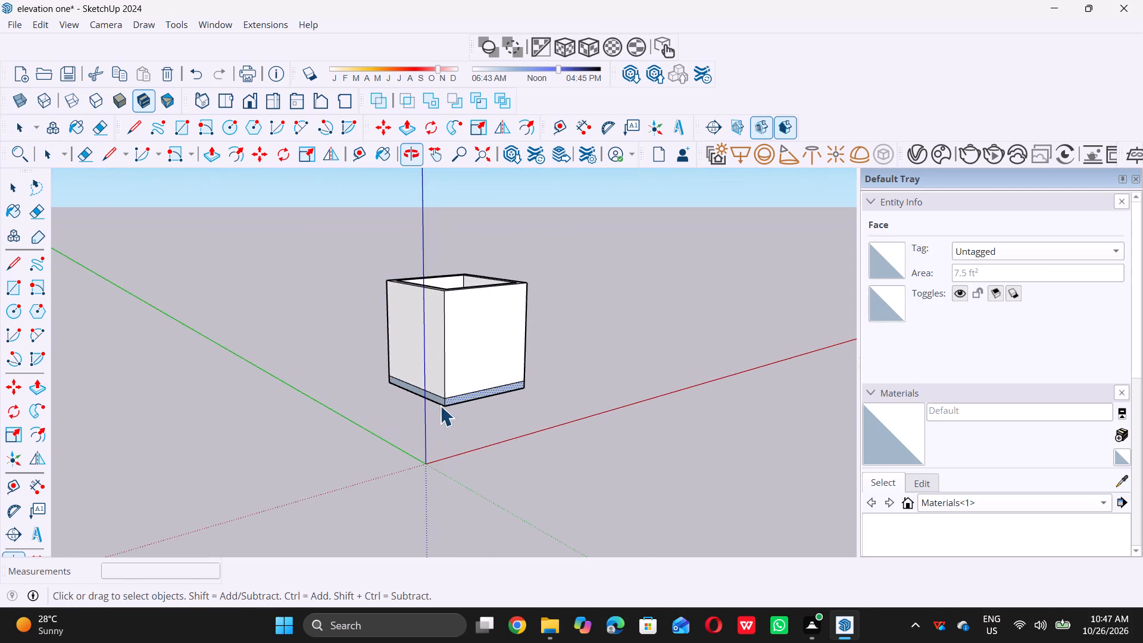
scroll(458, 398, up, 5)
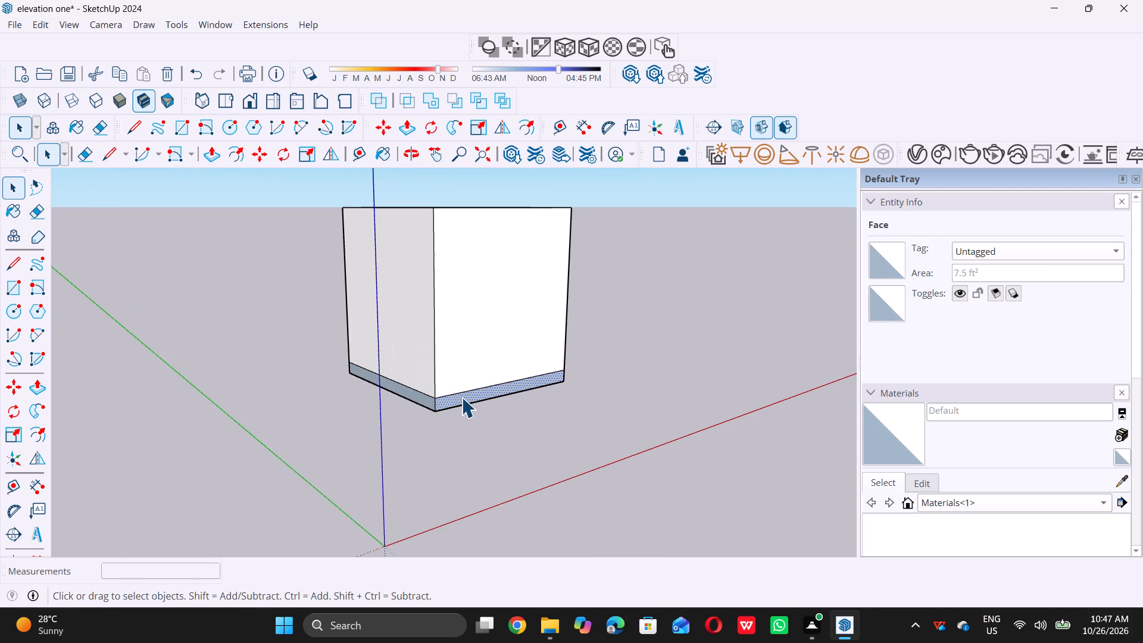
scroll(496, 388, up, 7)
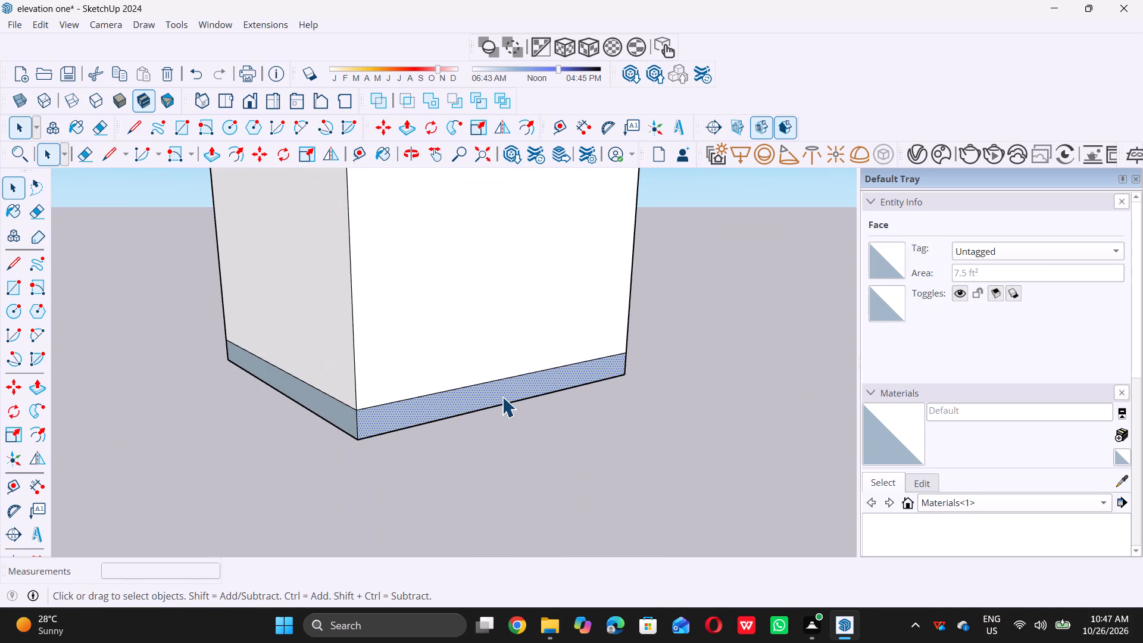
key(p)
click(504, 384)
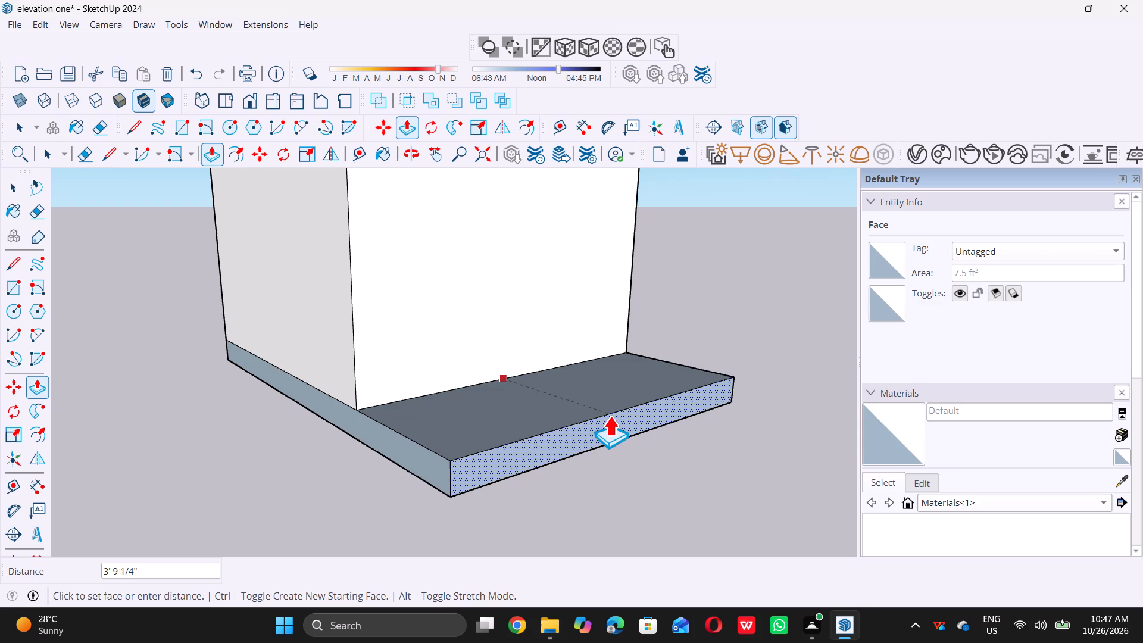
key(7)
key(apostrophe)
key(Return)
key(space)
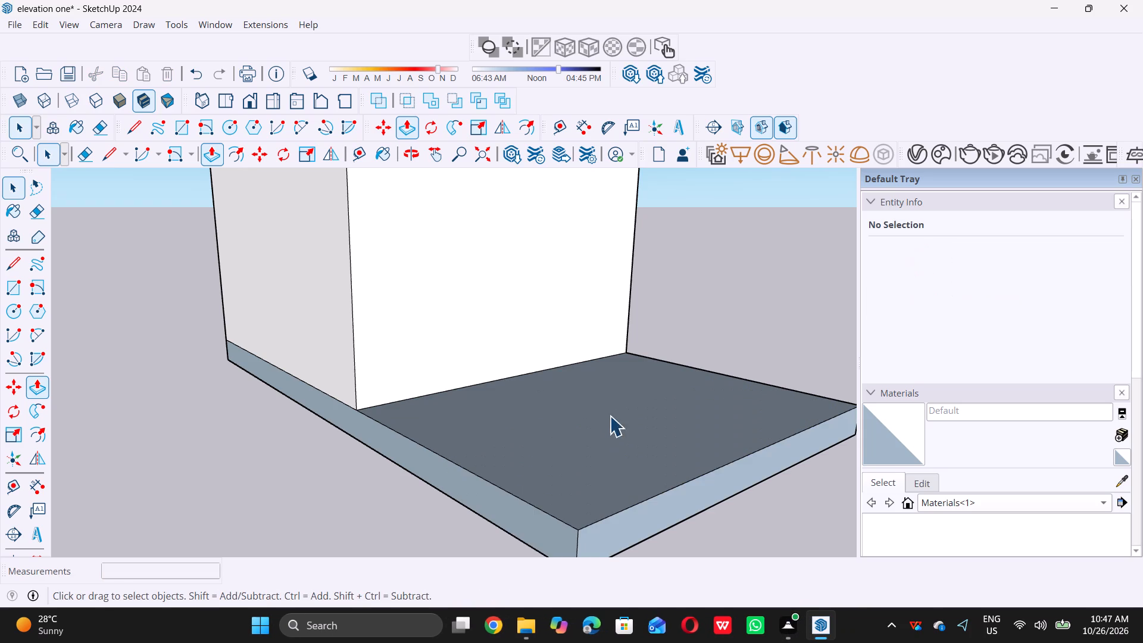
Examine the walls and the projecting base slab from several angles.
scroll(536, 372, down, 7)
middle_drag(591, 397, 408, 436)
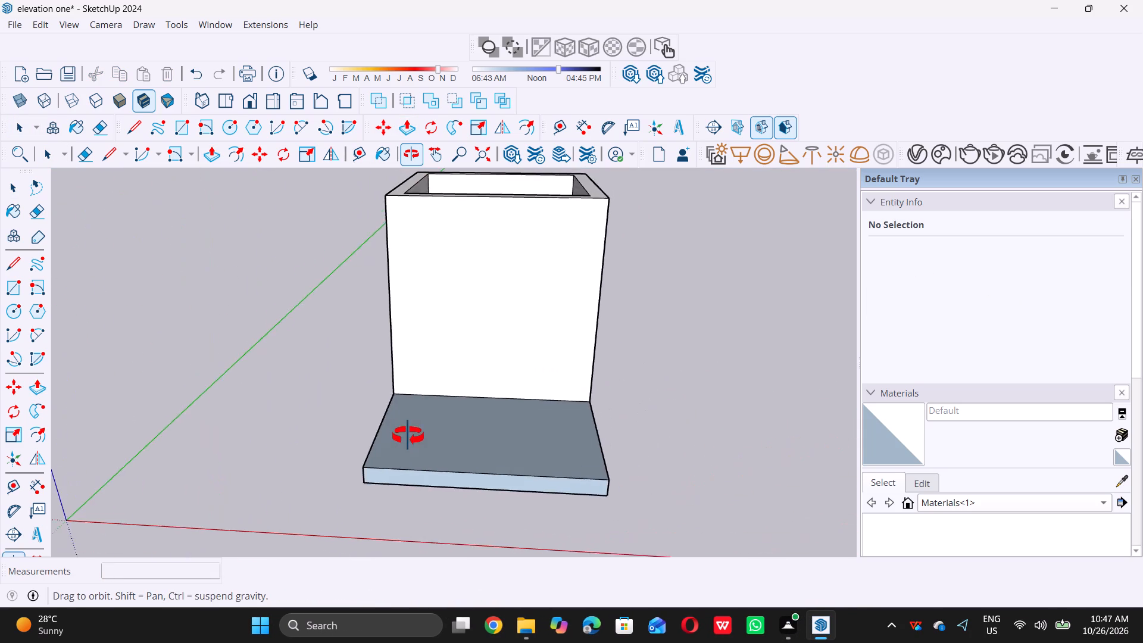
middle_drag(408, 436, 466, 435)
scroll(454, 438, up, 1)
scroll(414, 444, down, 7)
middle_drag(507, 390, 401, 402)
scroll(433, 380, down, 2)
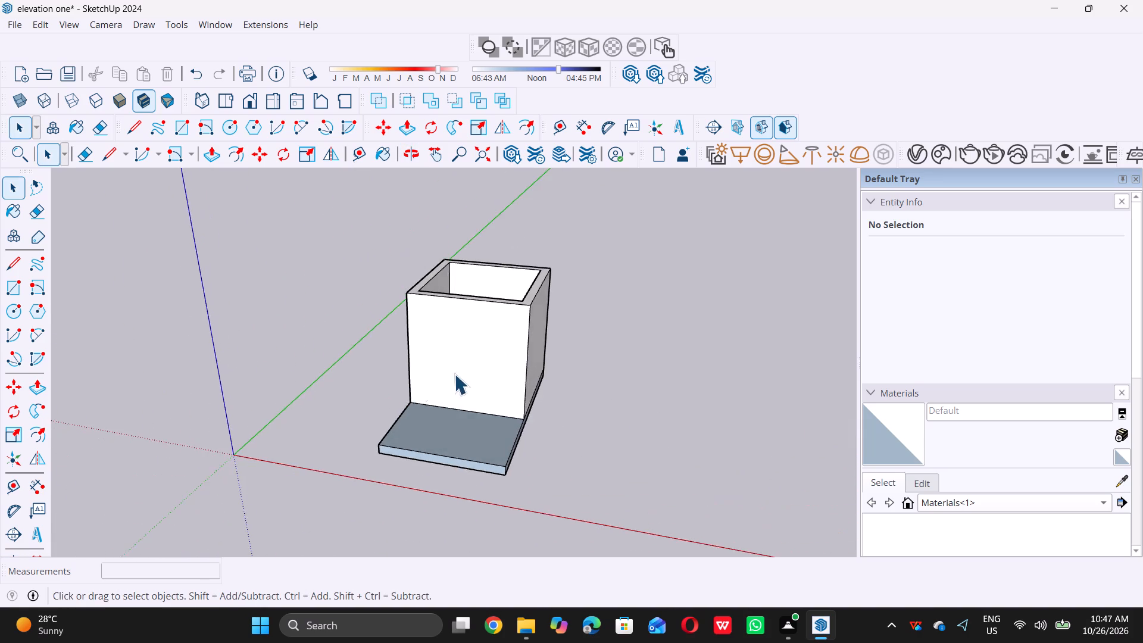
scroll(454, 374, down, 4)
middle_drag(422, 382, 469, 355)
scroll(445, 369, up, 1)
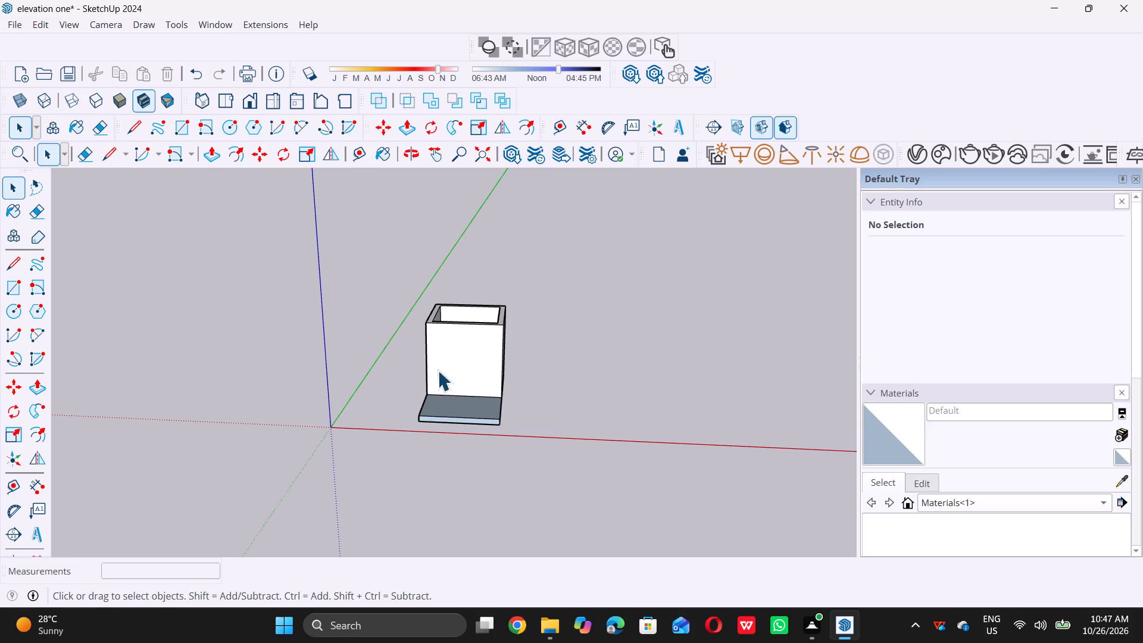
scroll(445, 339, up, 5)
scroll(436, 340, down, 2)
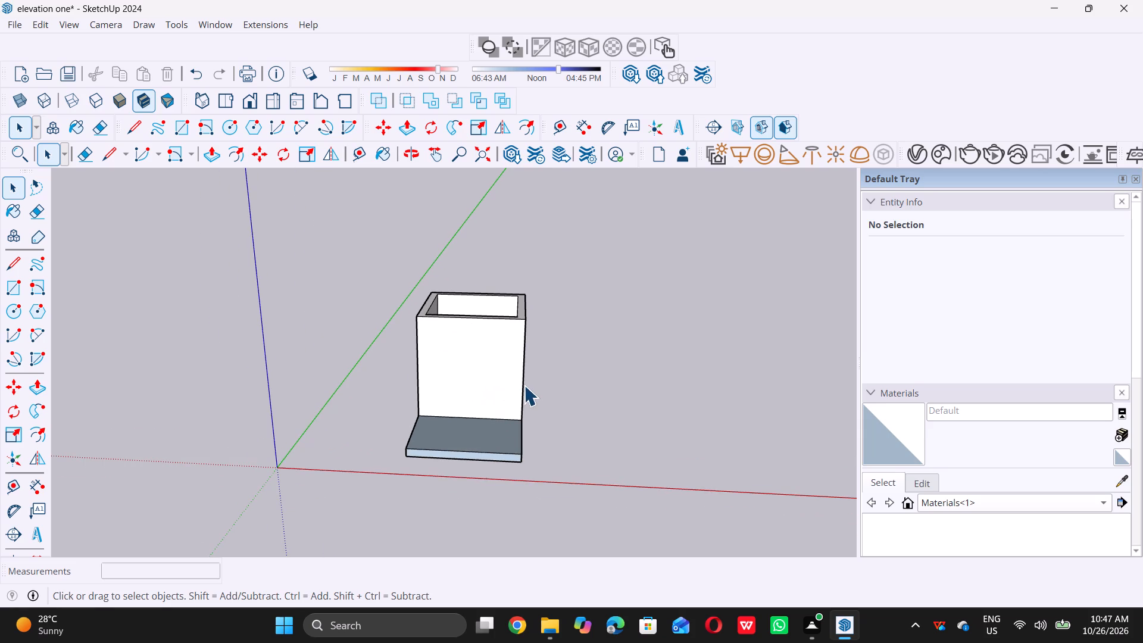
middle_drag(515, 386, 488, 373)
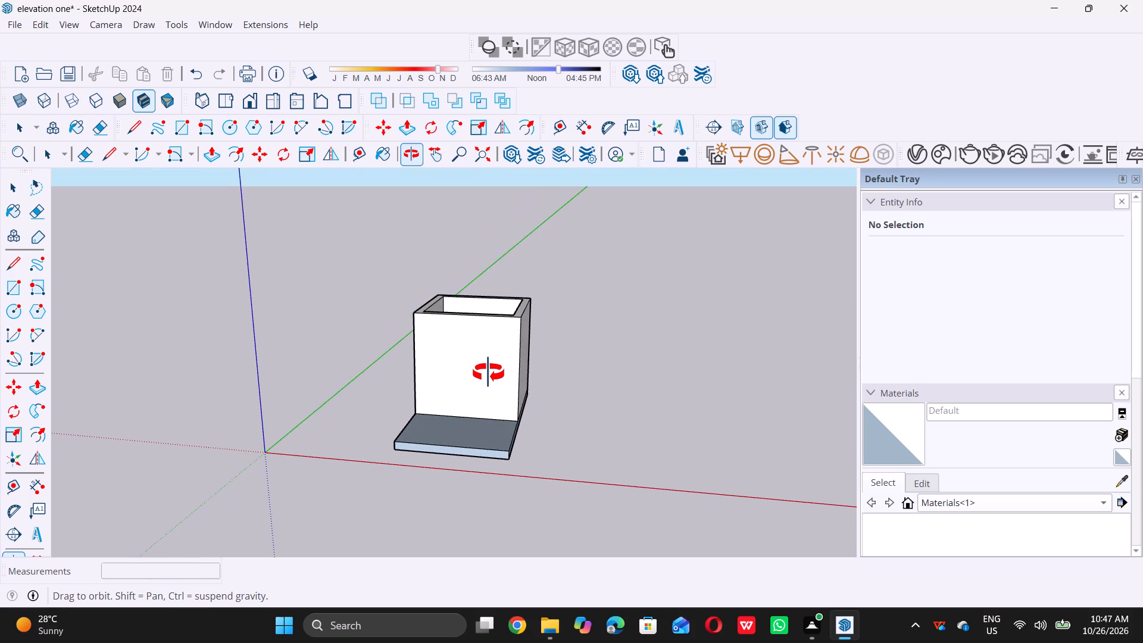
middle_drag(488, 373, 524, 495)
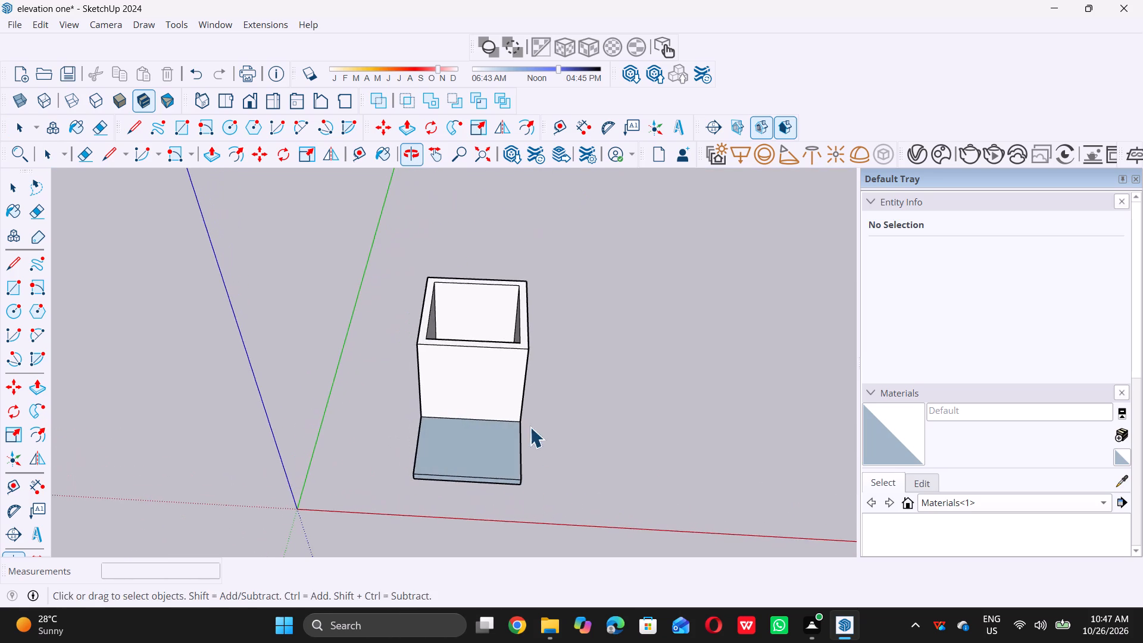
Extend the base slab sideways by 5' with Push/Pull on its 17' side face, beyond the side wall.
middle_drag(511, 338, 508, 451)
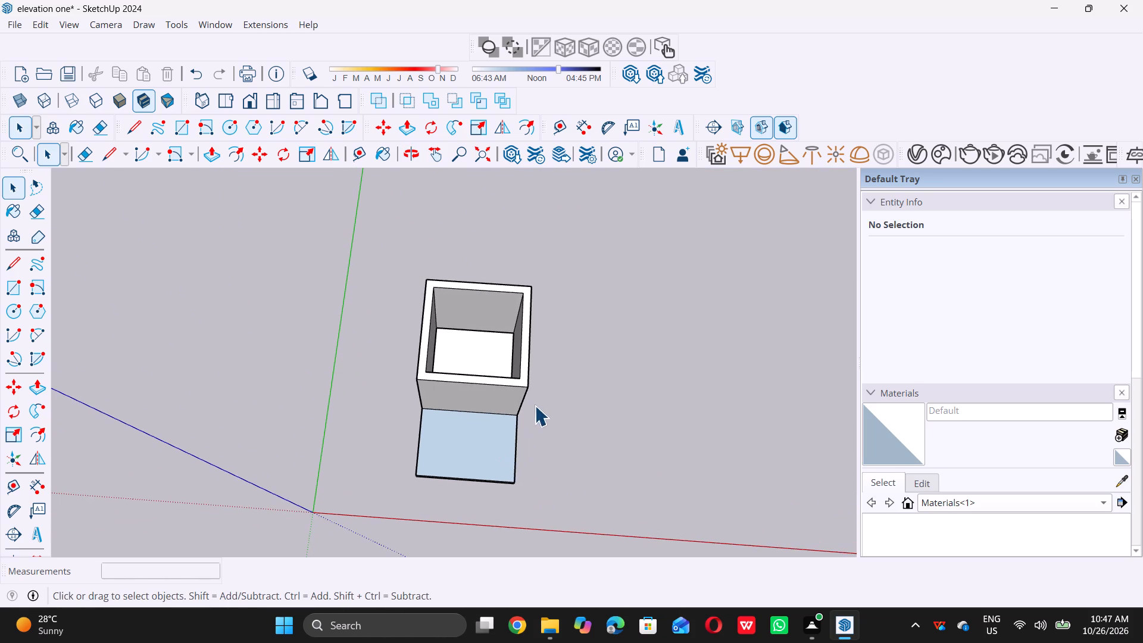
middle_drag(527, 396, 491, 367)
middle_drag(530, 470, 509, 408)
scroll(528, 479, up, 7)
scroll(487, 435, down, 7)
middle_drag(497, 406, 448, 361)
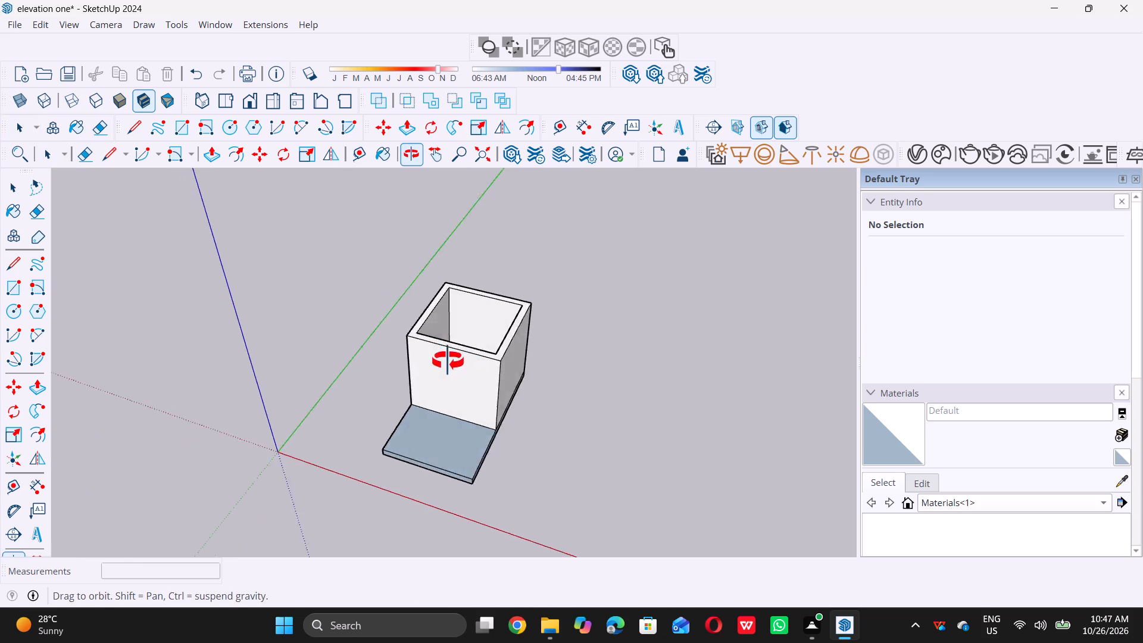
middle_drag(448, 361, 428, 345)
scroll(476, 424, up, 9)
click(494, 427)
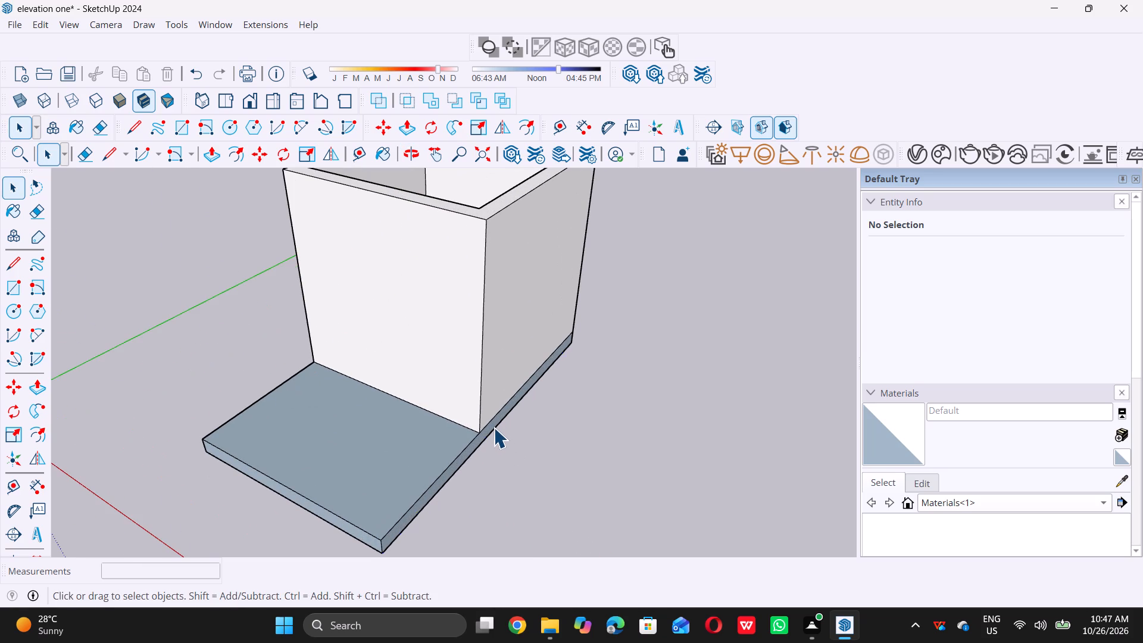
scroll(485, 440, up, 9)
click(477, 430)
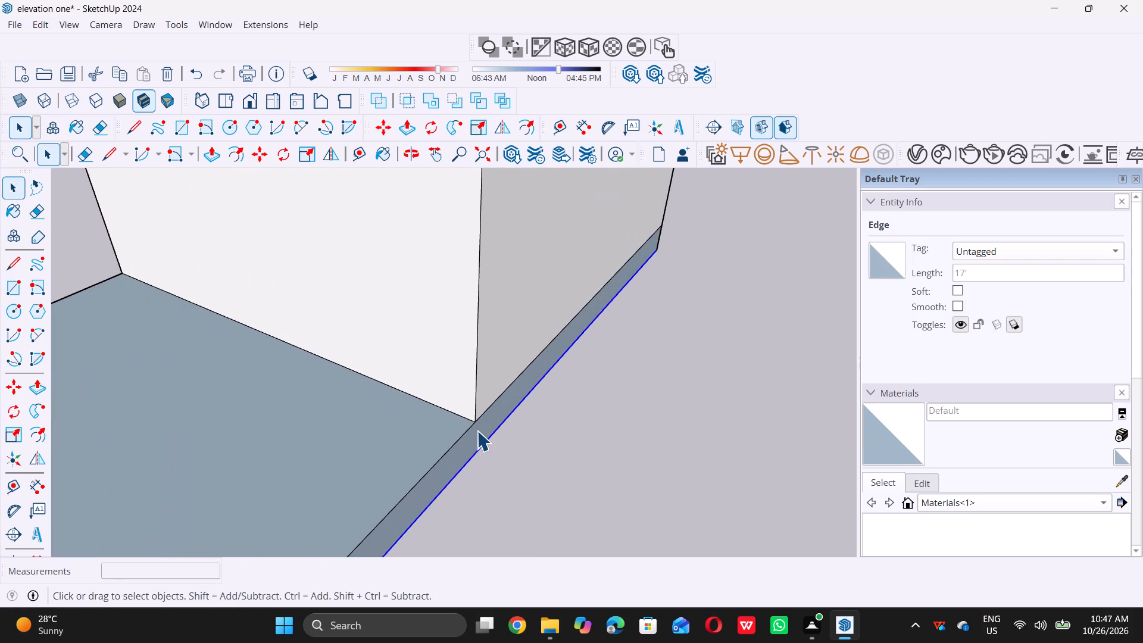
key(p)
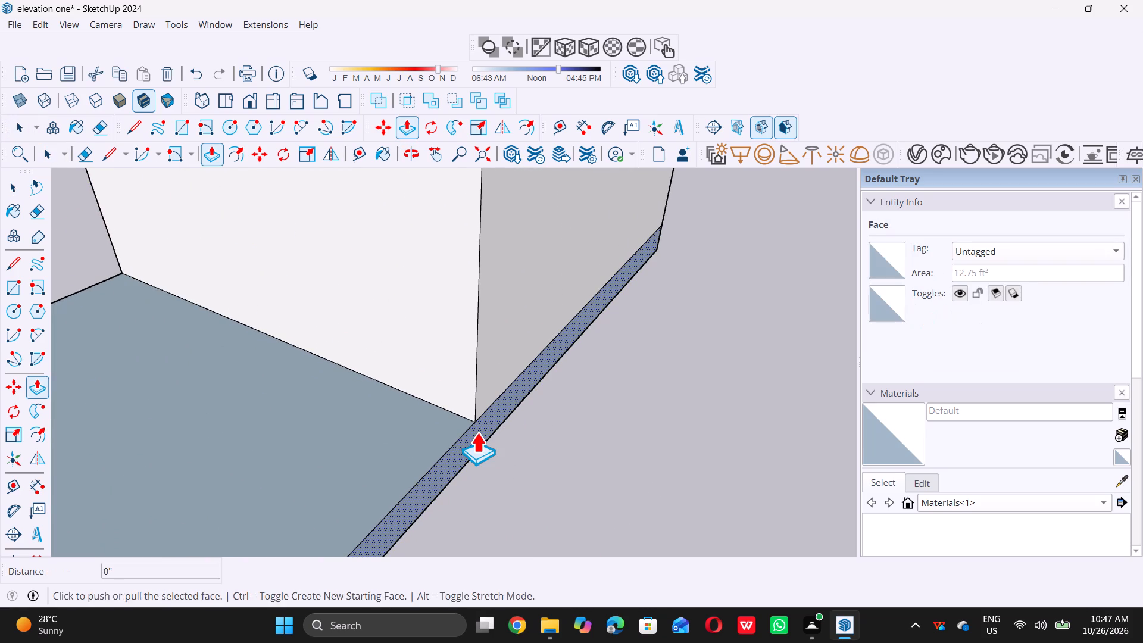
click(477, 432)
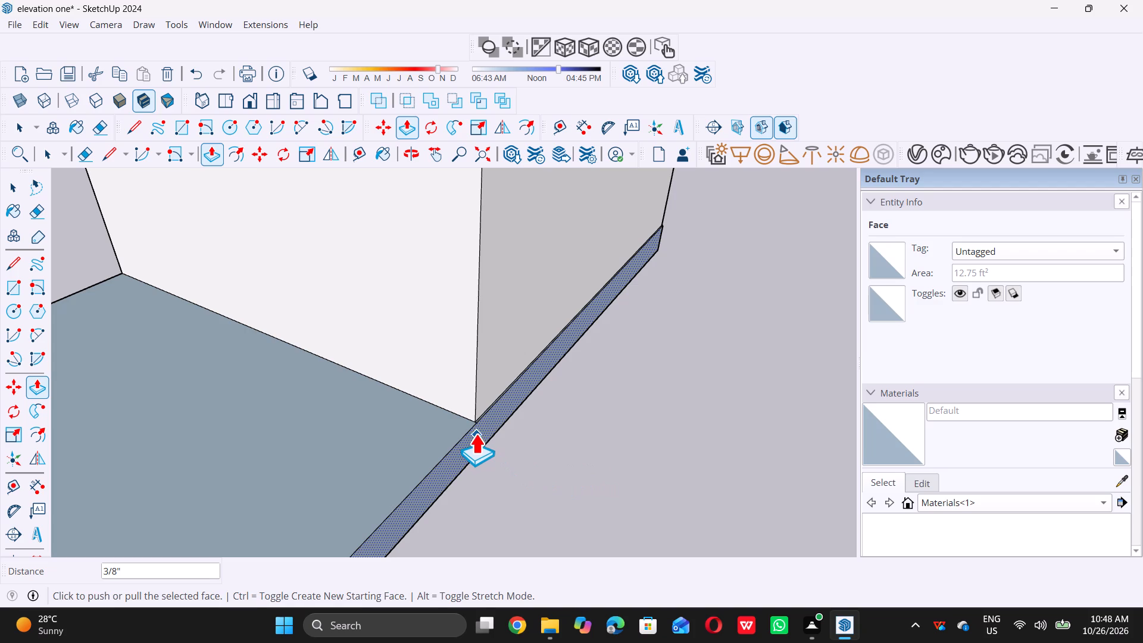
click(476, 433)
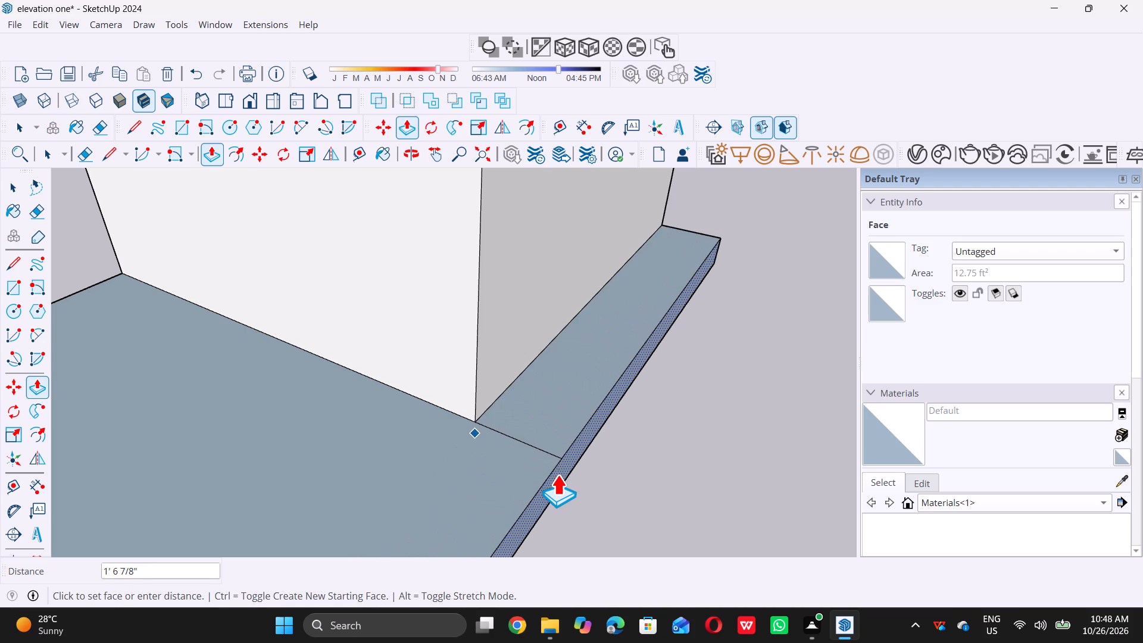
key(5)
key(apostrophe)
key(Return)
key(space)
Draw two 9" lines across the wall tops, from the inner corners to the outer edge, isolating the side wall above the slab extension.
scroll(551, 472, down, 6)
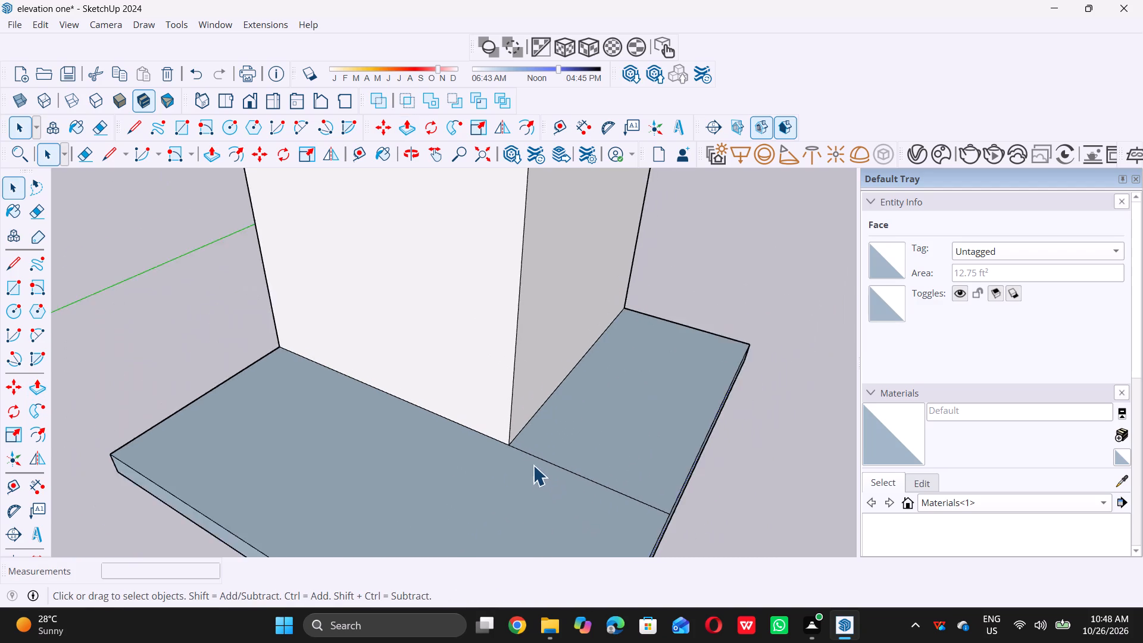
scroll(533, 465, down, 7)
scroll(460, 455, down, 6)
middle_drag(449, 452, 518, 418)
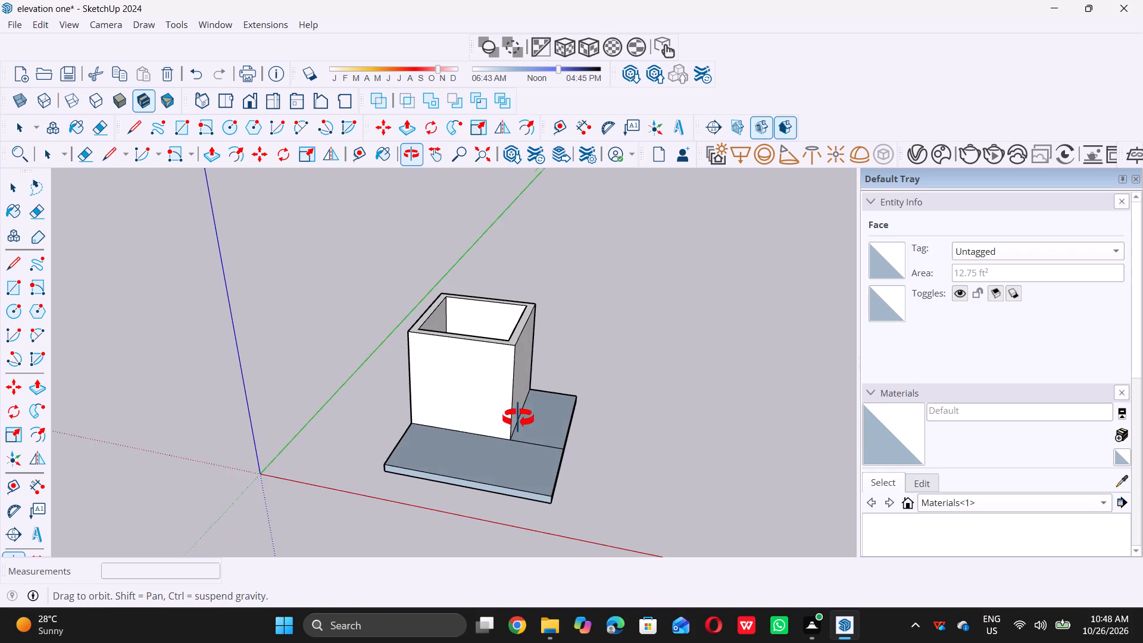
middle_drag(518, 418, 516, 417)
scroll(515, 417, up, 1)
scroll(515, 402, down, 5)
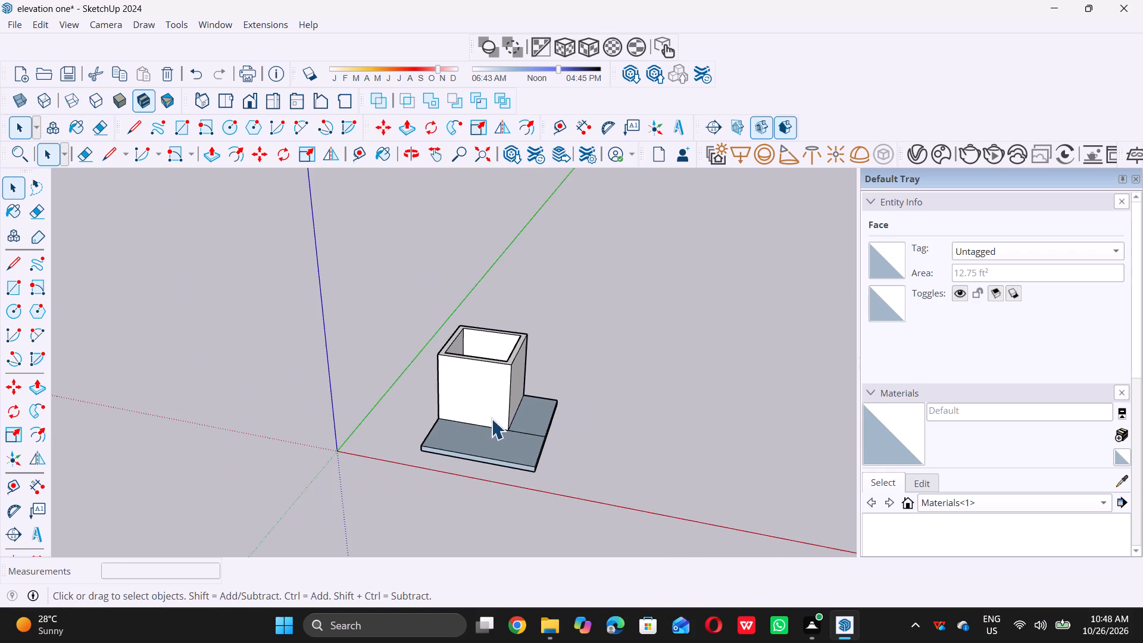
middle_drag(486, 420, 548, 516)
middle_drag(541, 354, 524, 410)
scroll(529, 357, up, 2)
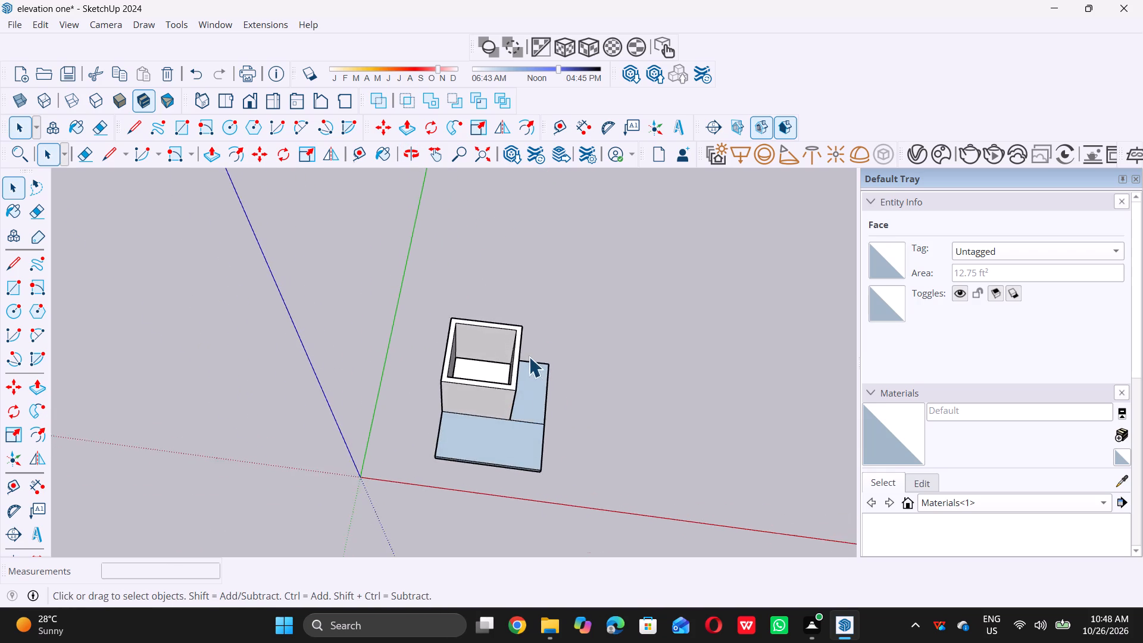
scroll(529, 357, up, 9)
scroll(486, 410, up, 2)
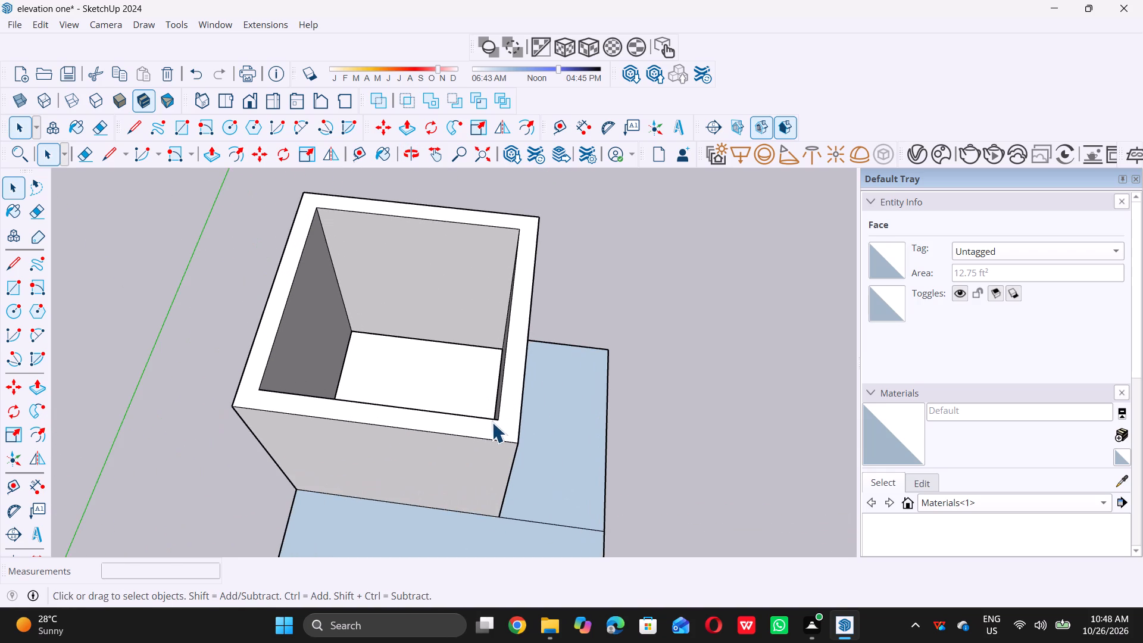
key(l)
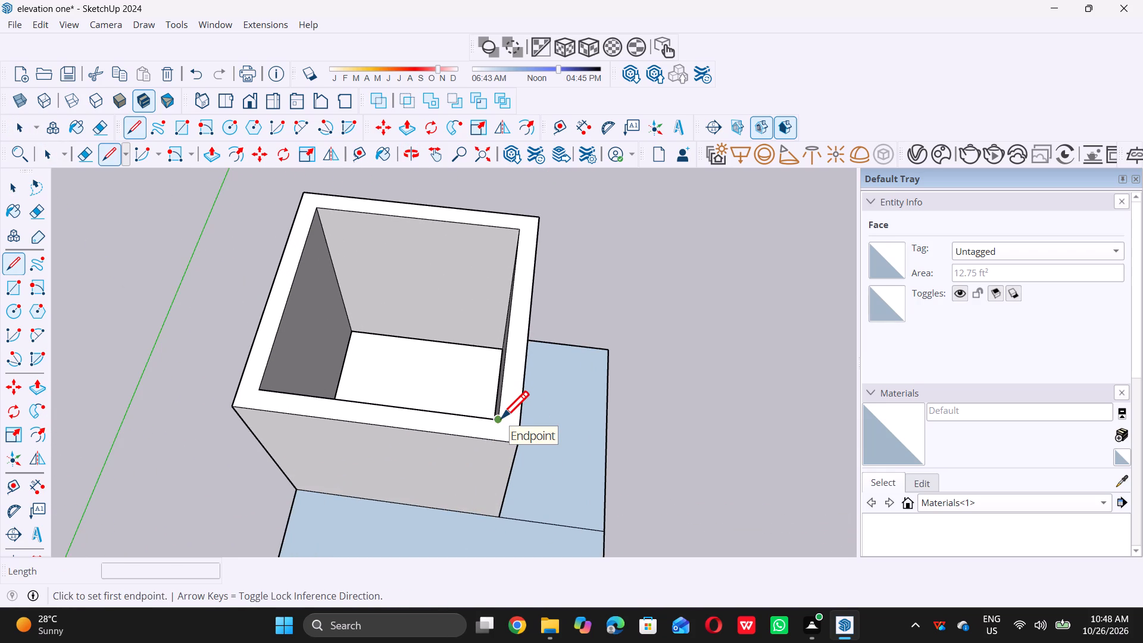
click(501, 418)
click(520, 421)
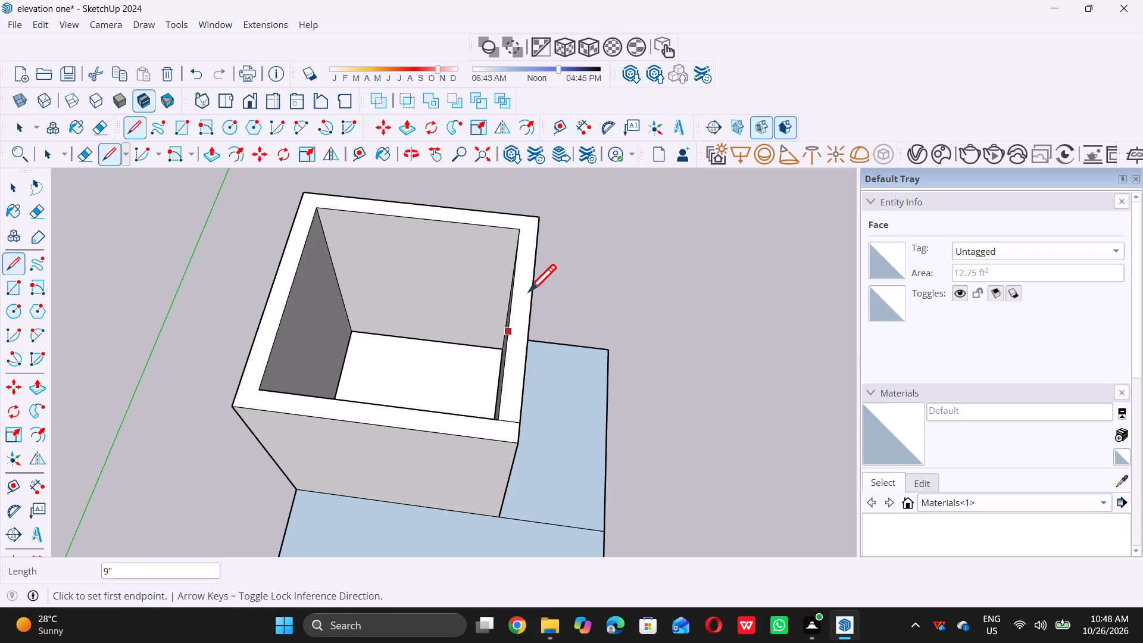
drag(520, 230, 528, 229)
click(541, 229)
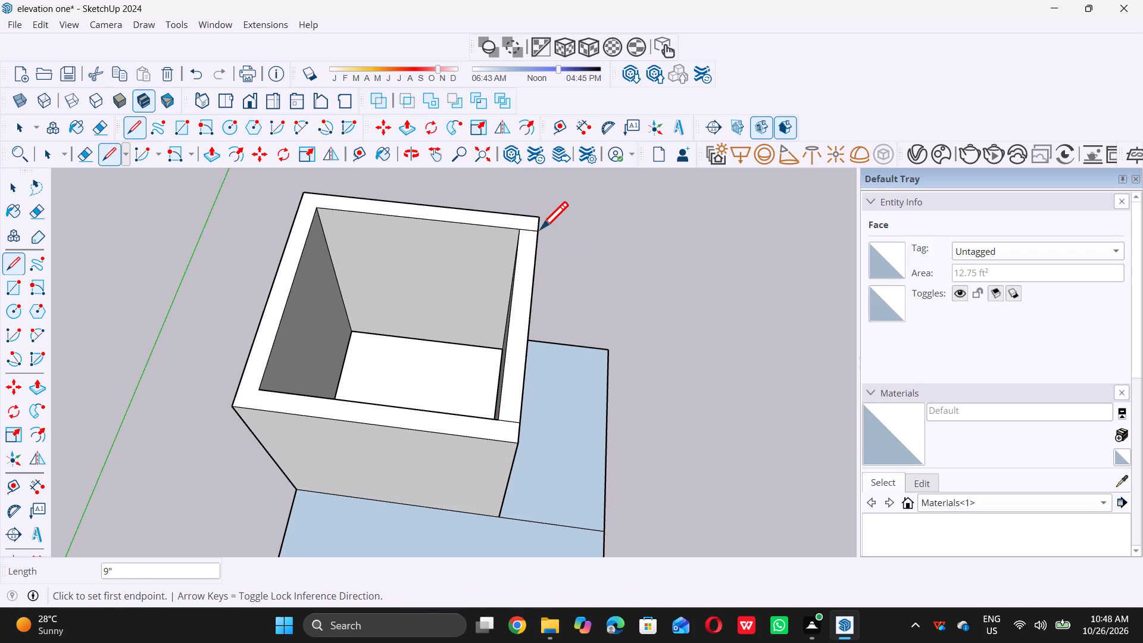
key(space)
Push/Pull the isolated side wall's top face down 10' to remove that wall and open the side.
scroll(523, 357, up, 4)
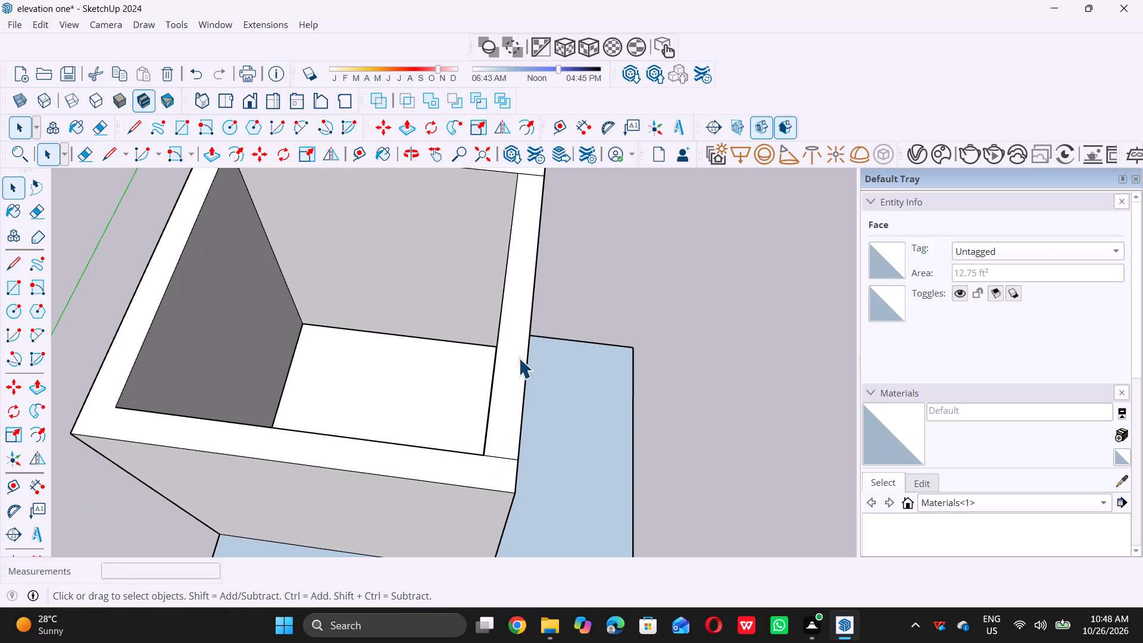
click(519, 358)
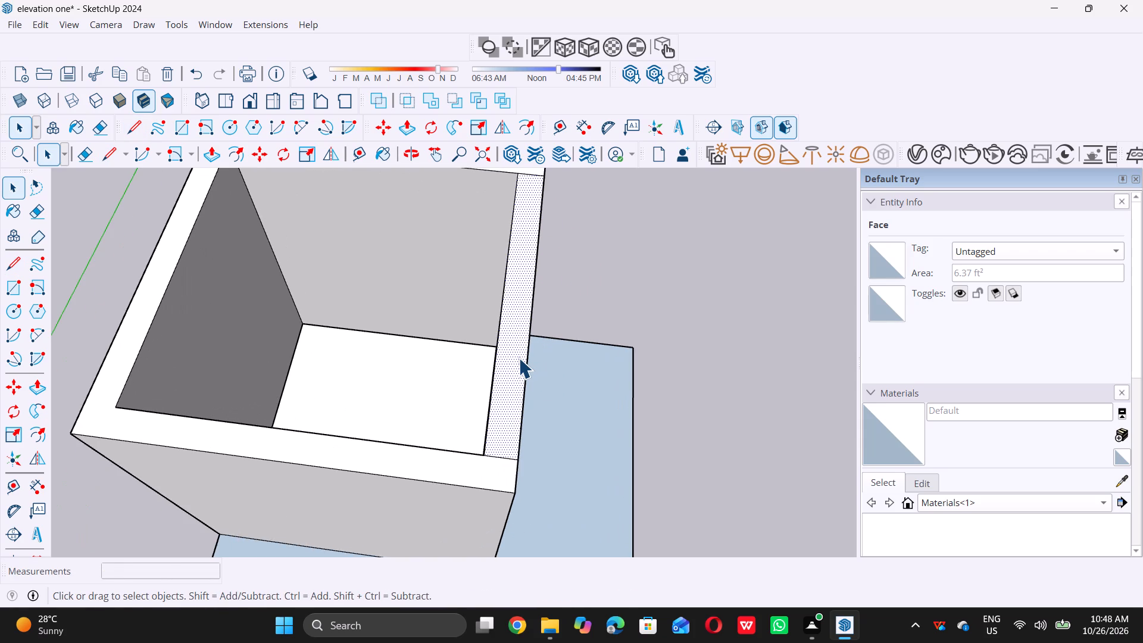
key(p)
click(516, 352)
click(570, 444)
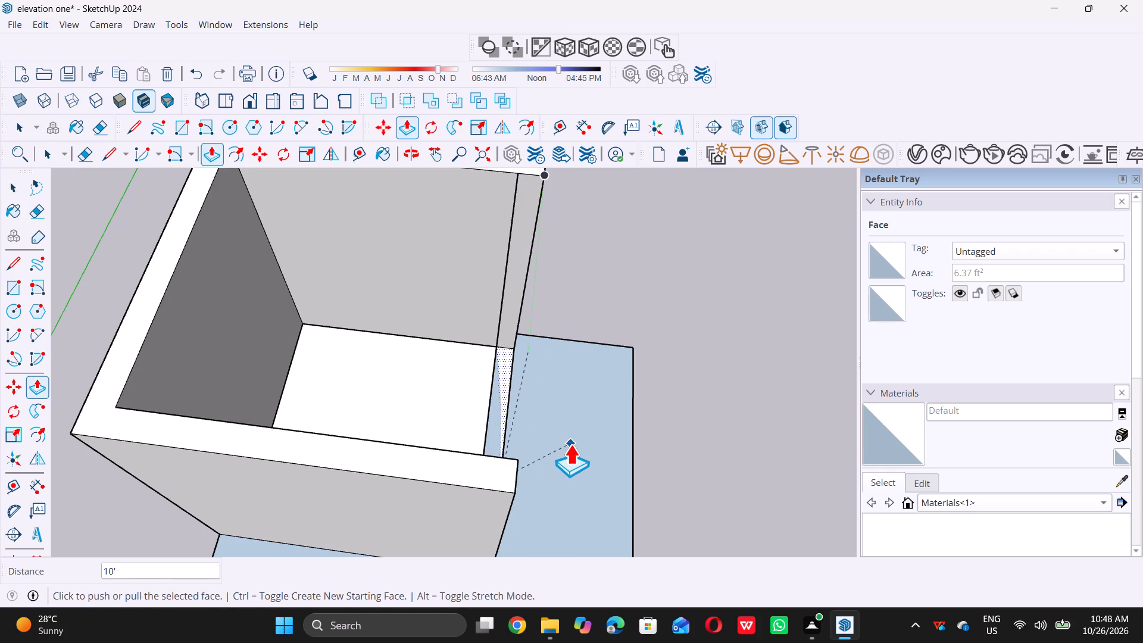
key(space)
Push/Pull the front wall's end face about 5' outward to align with the side edge of the extended slab.
scroll(490, 417, down, 14)
middle_drag(551, 448, 541, 430)
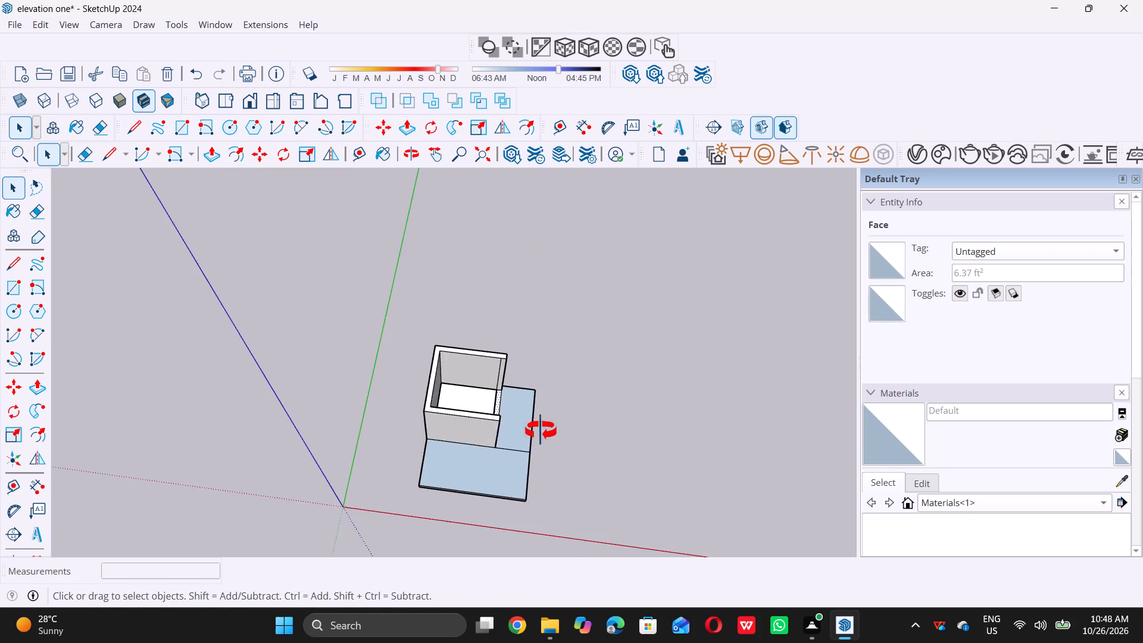
middle_drag(541, 430, 494, 311)
scroll(501, 443, up, 7)
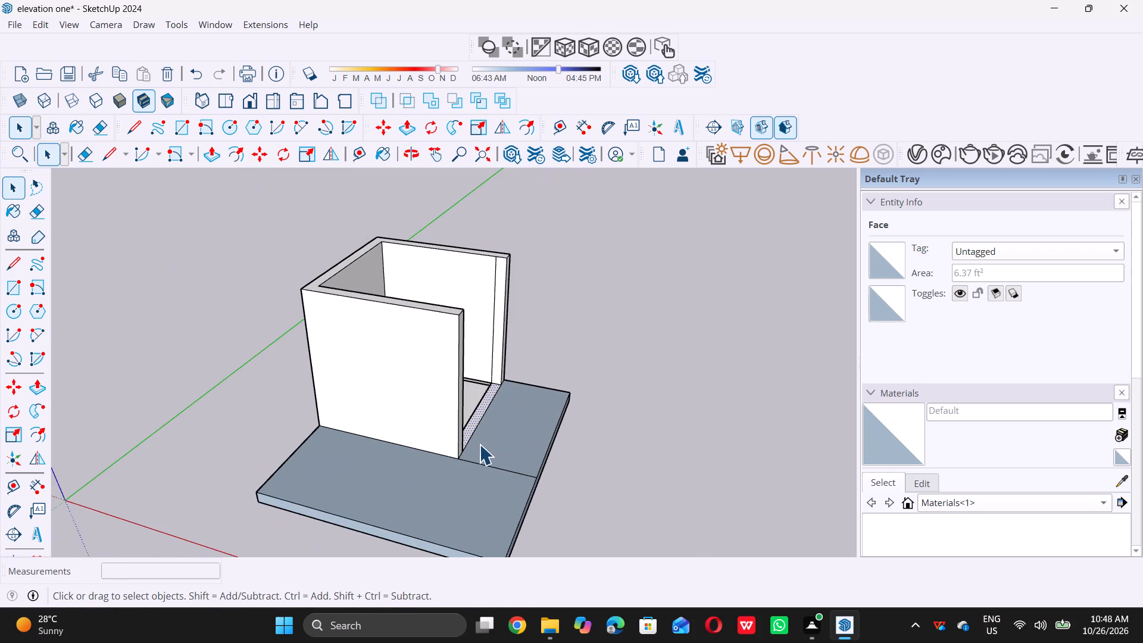
scroll(473, 443, up, 6)
click(450, 438)
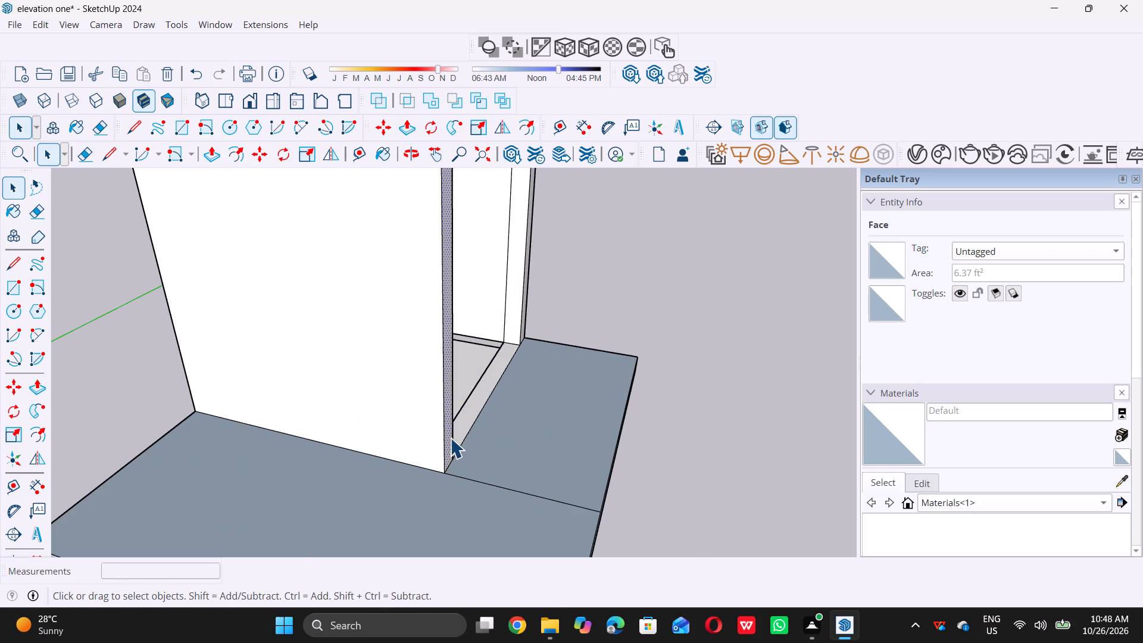
key(p)
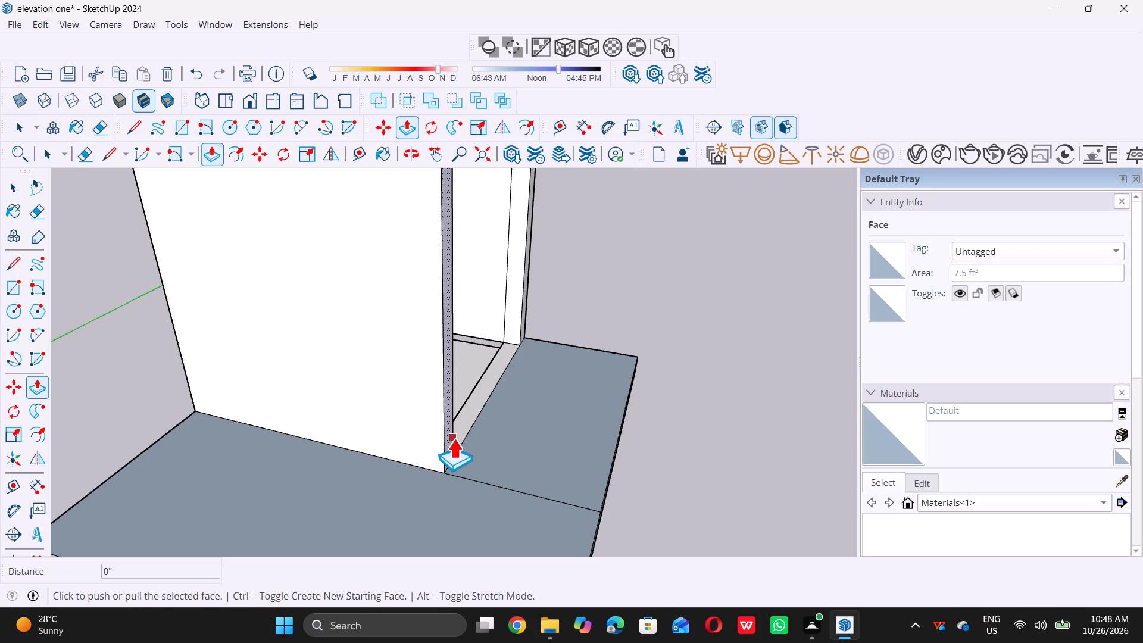
click(454, 438)
click(609, 496)
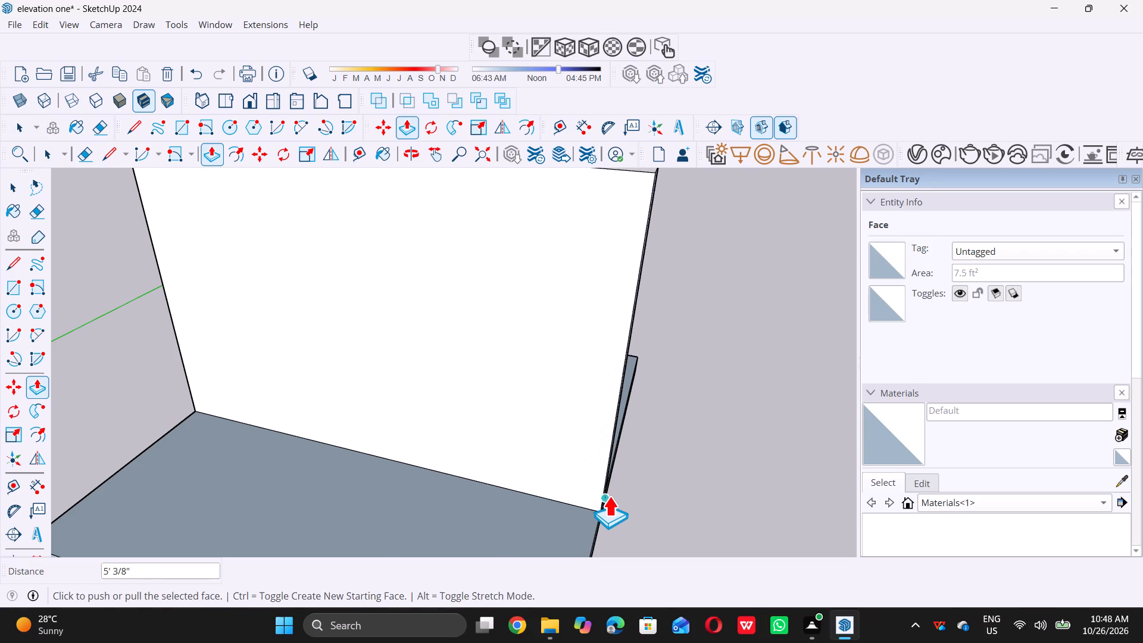
scroll(501, 472, down, 11)
key(space)
Place a guide line 9" inward from the outer side edge of the slab extension with the Tape Measure.
scroll(626, 445, down, 6)
middle_drag(580, 440, 474, 429)
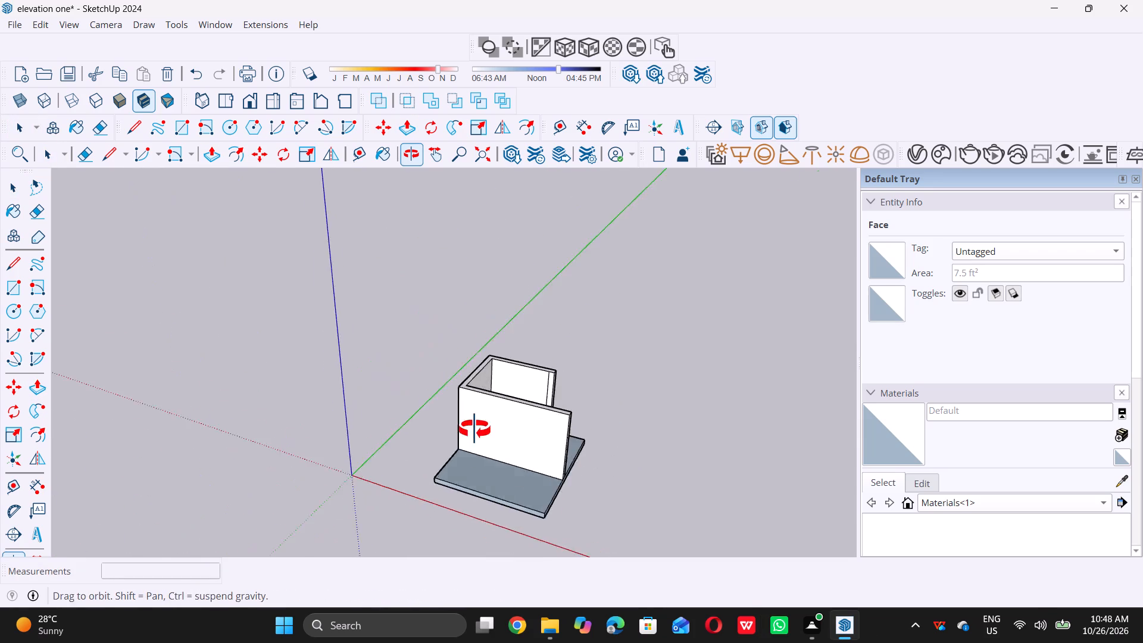
middle_drag(474, 429, 349, 431)
scroll(458, 508, down, 6)
middle_drag(498, 488, 538, 538)
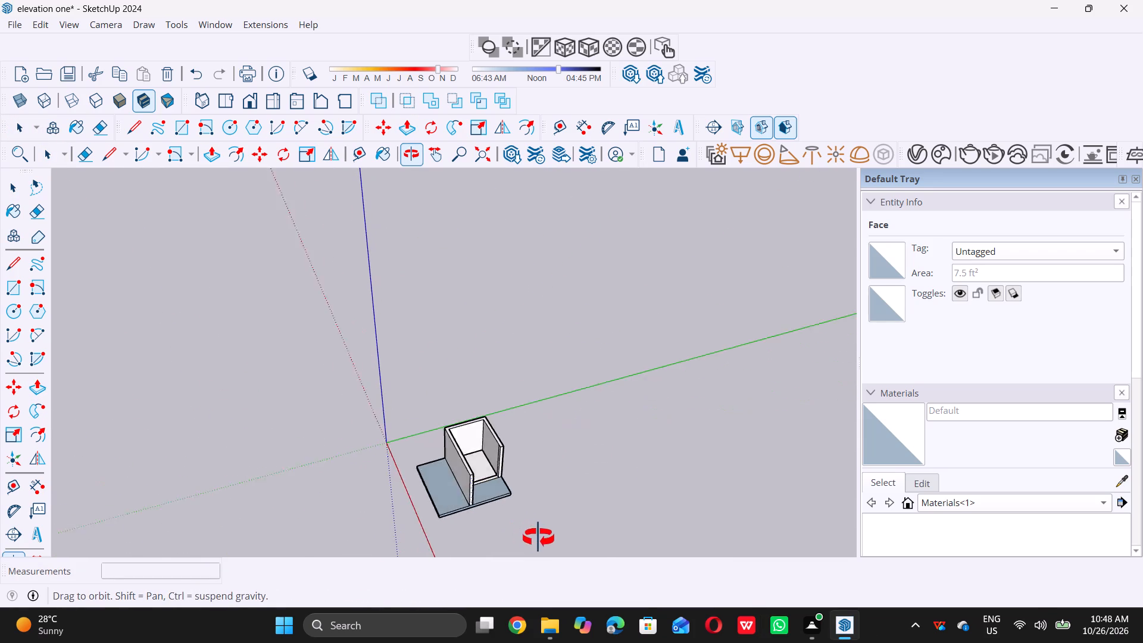
middle_drag(538, 538, 643, 555)
scroll(548, 504, up, 7)
scroll(488, 481, up, 6)
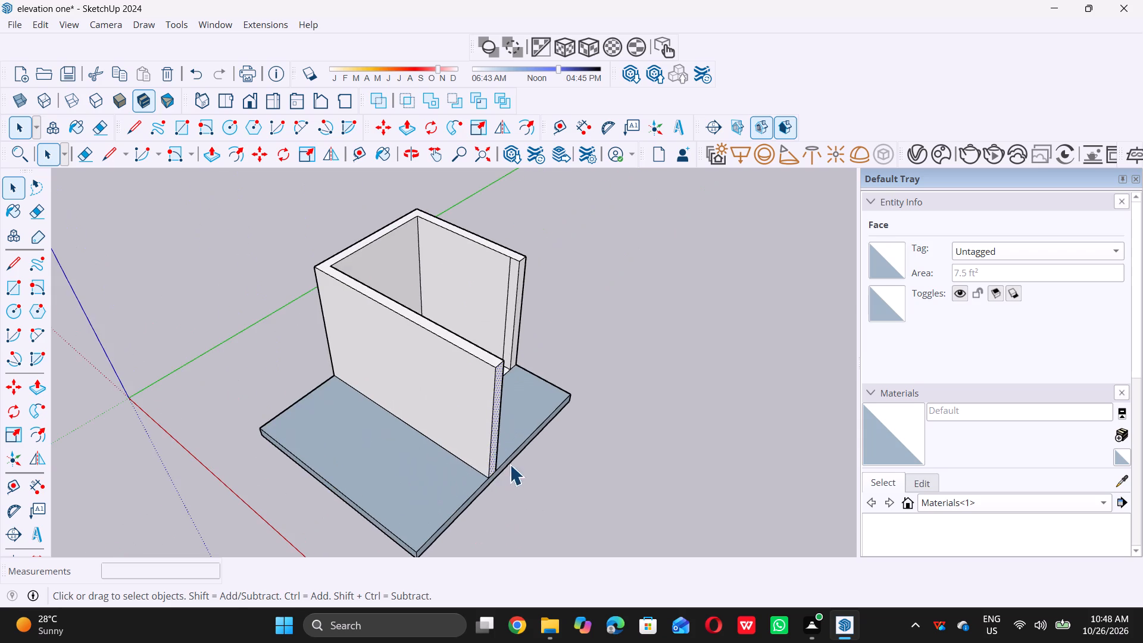
middle_drag(448, 448, 413, 503)
scroll(511, 470, up, 12)
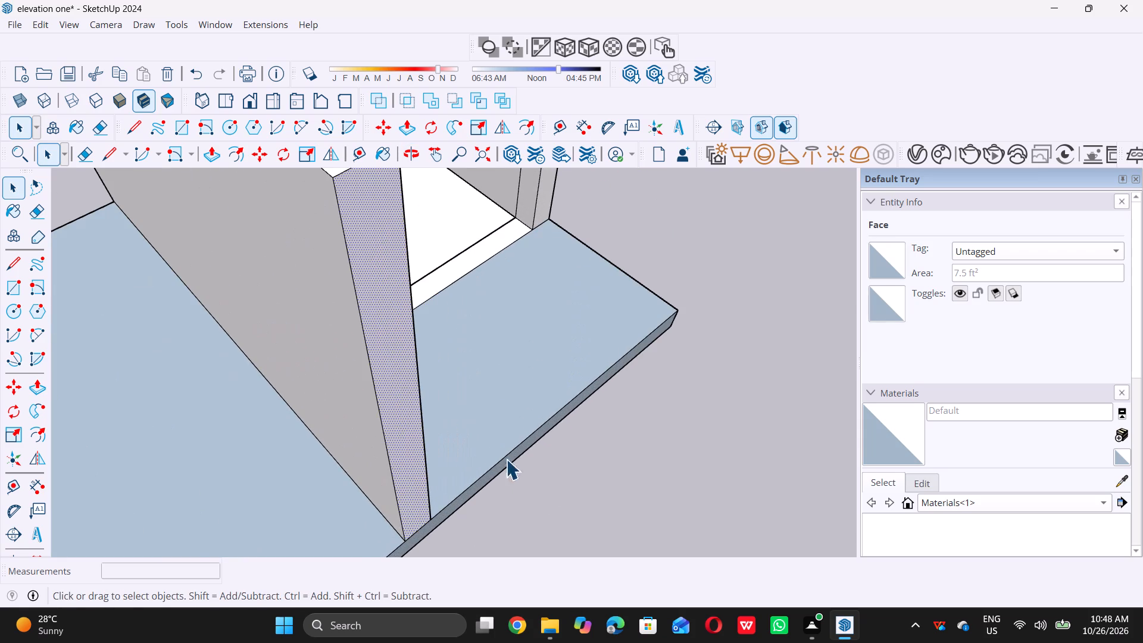
key(t)
click(516, 444)
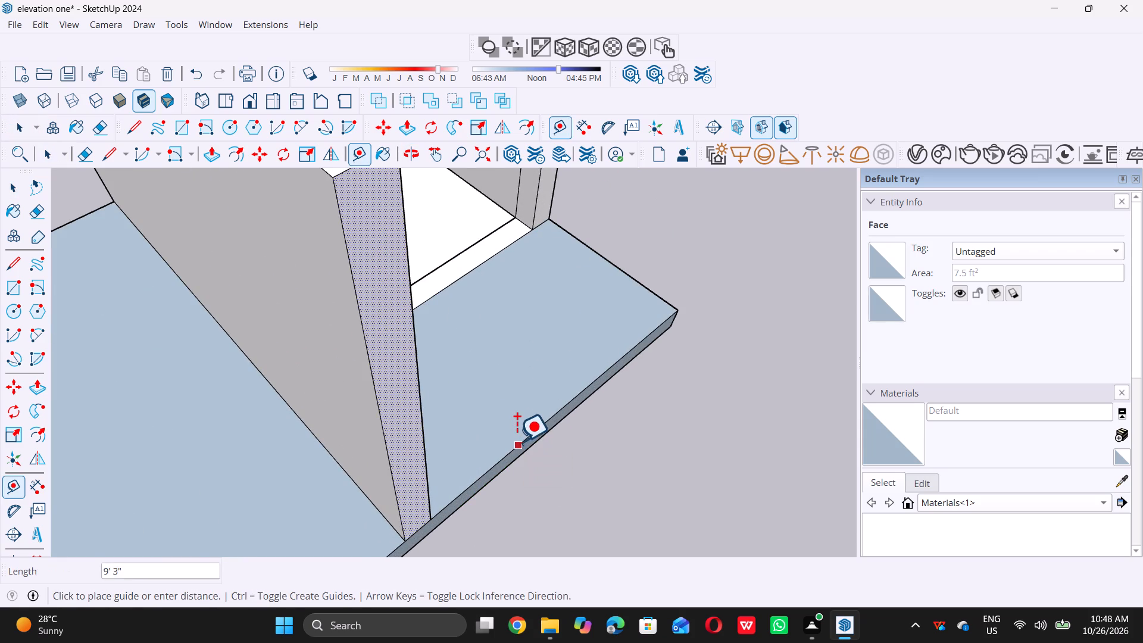
key(9)
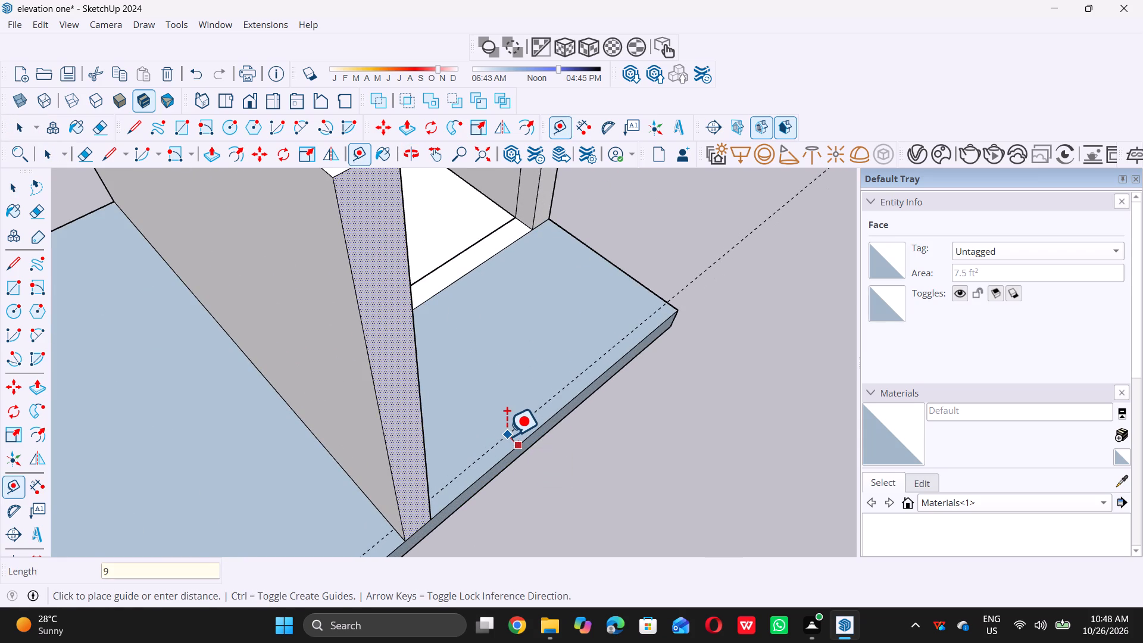
key(shift+quotedbl)
key(Return)
key(space)
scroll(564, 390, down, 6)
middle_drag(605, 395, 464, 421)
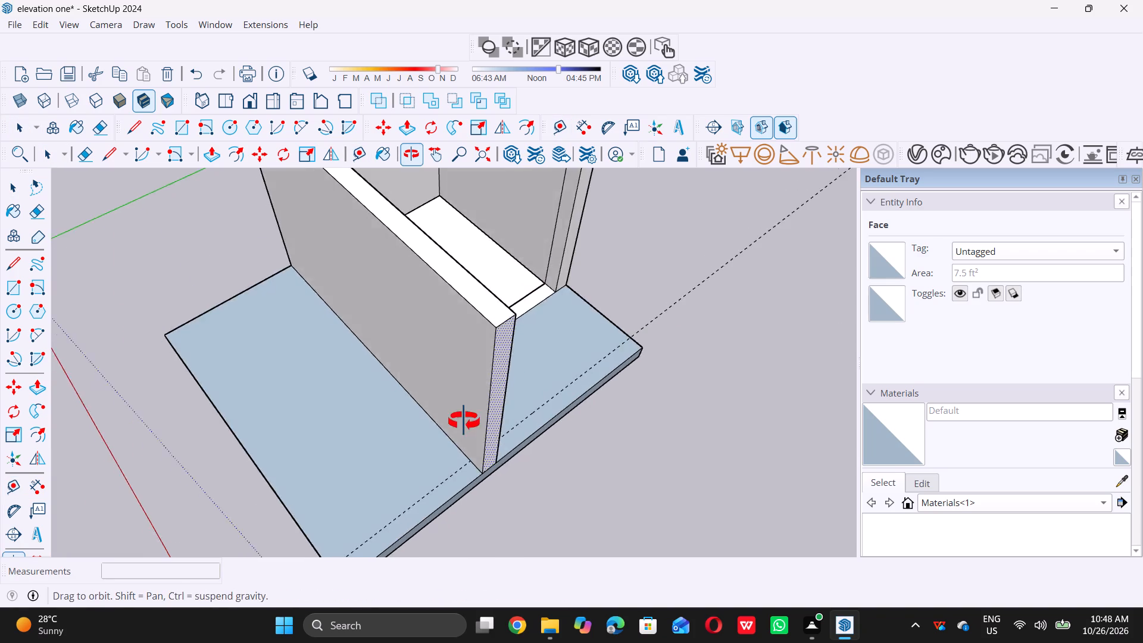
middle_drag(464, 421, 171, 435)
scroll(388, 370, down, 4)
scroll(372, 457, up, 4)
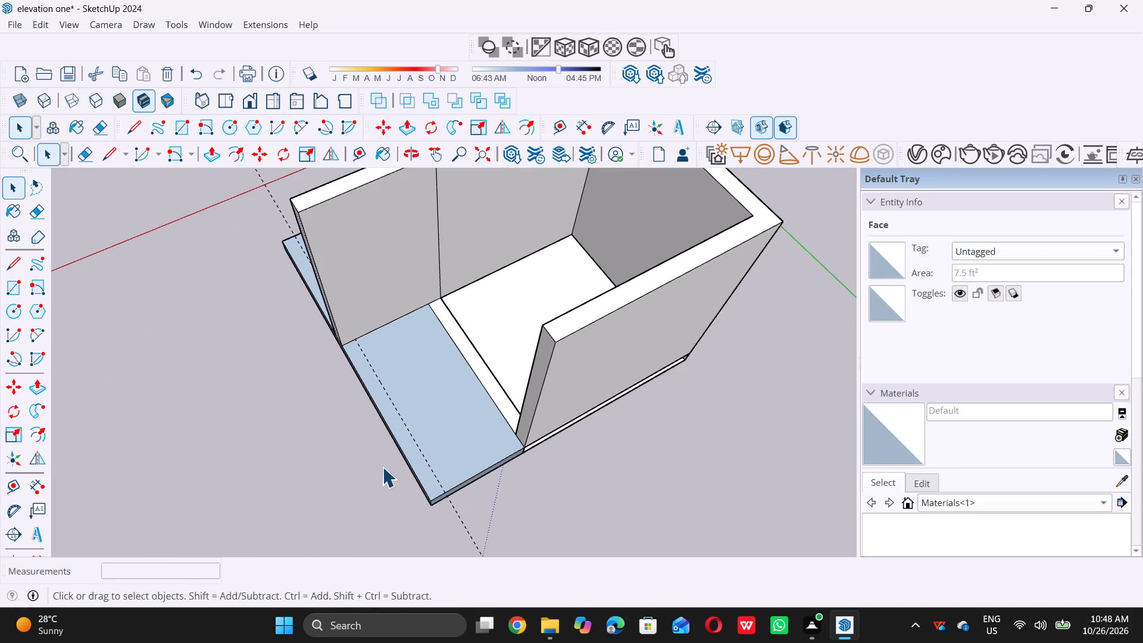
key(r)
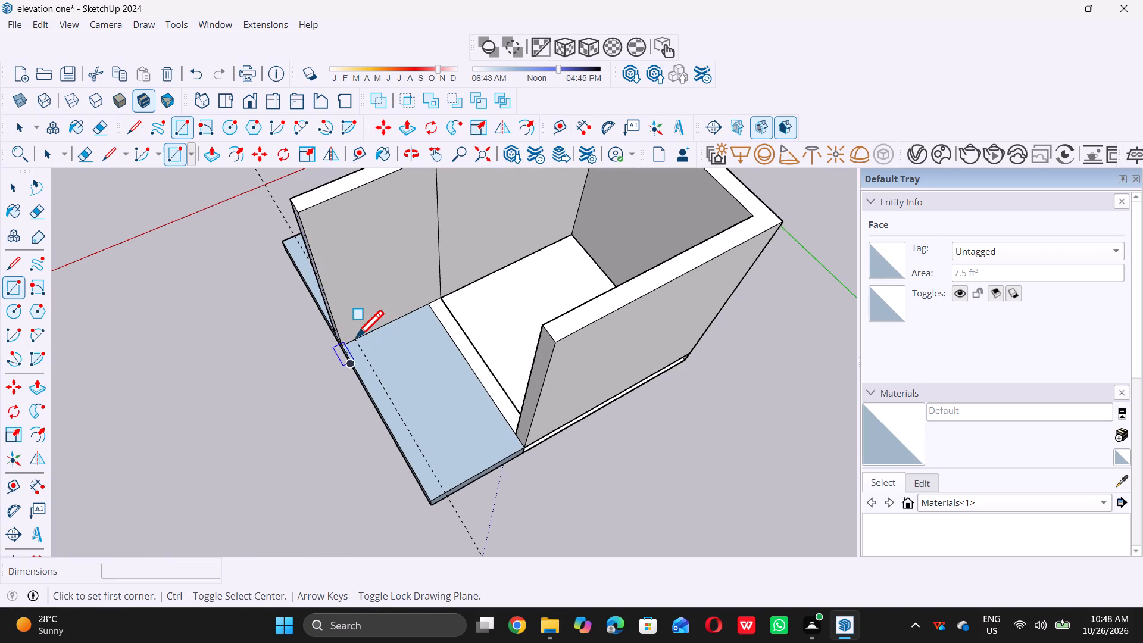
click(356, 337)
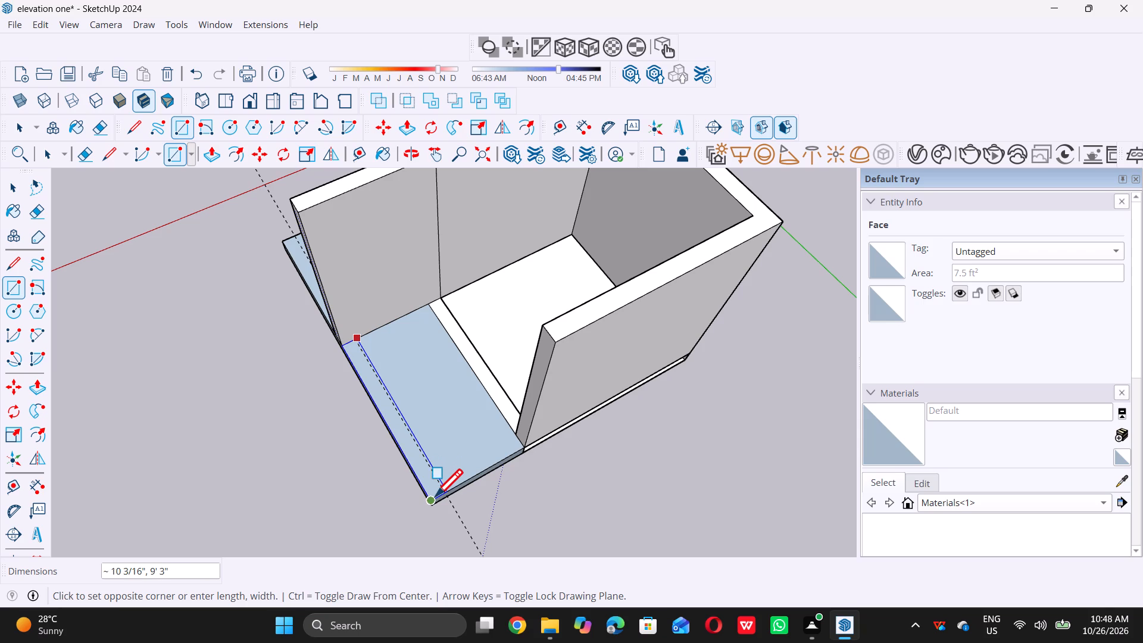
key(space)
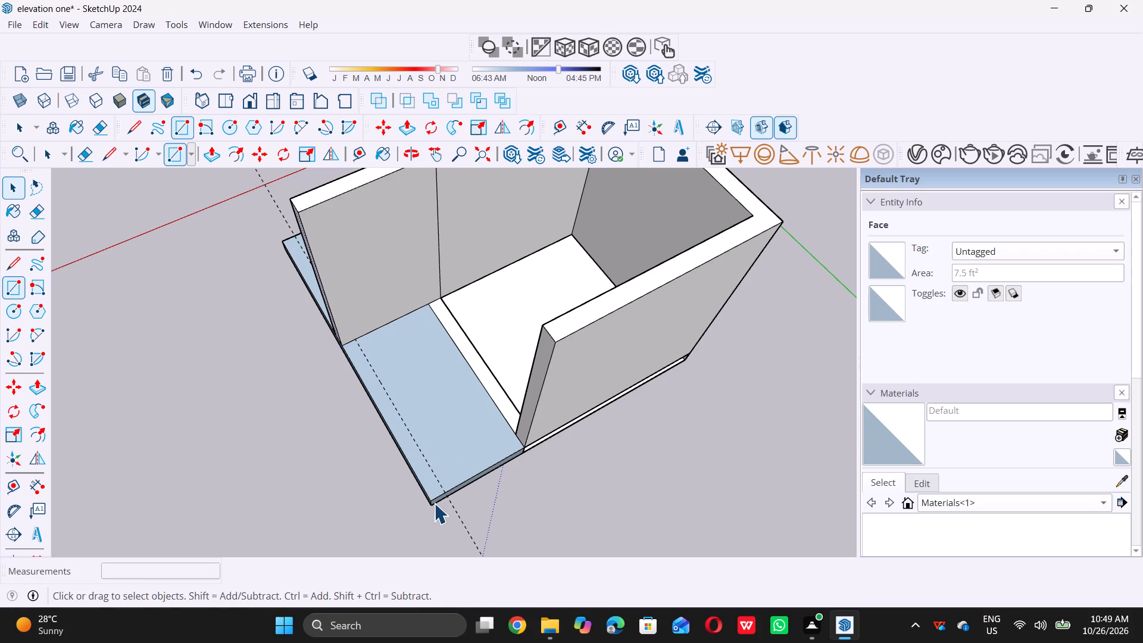
Draw a 9" by 9' 3" rectangle on the slab extension, between the guide line and outer edge, from the front wall to the rear corner.
text(r)
scroll(346, 339, up, 13)
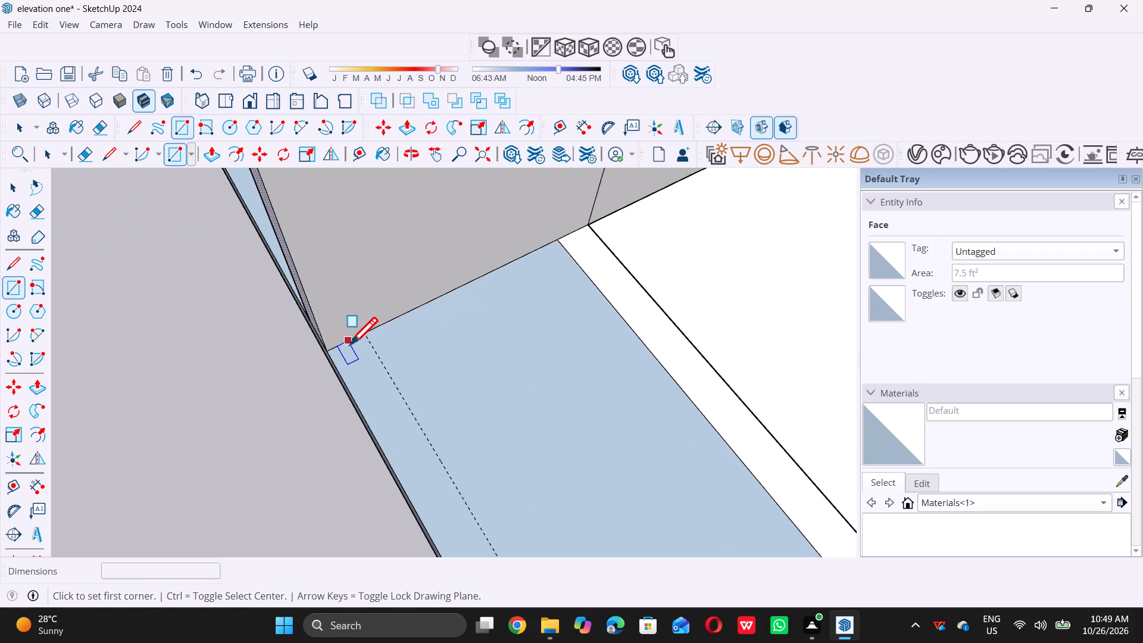
scroll(350, 344, up, 2)
click(373, 330)
scroll(370, 330, down, 11)
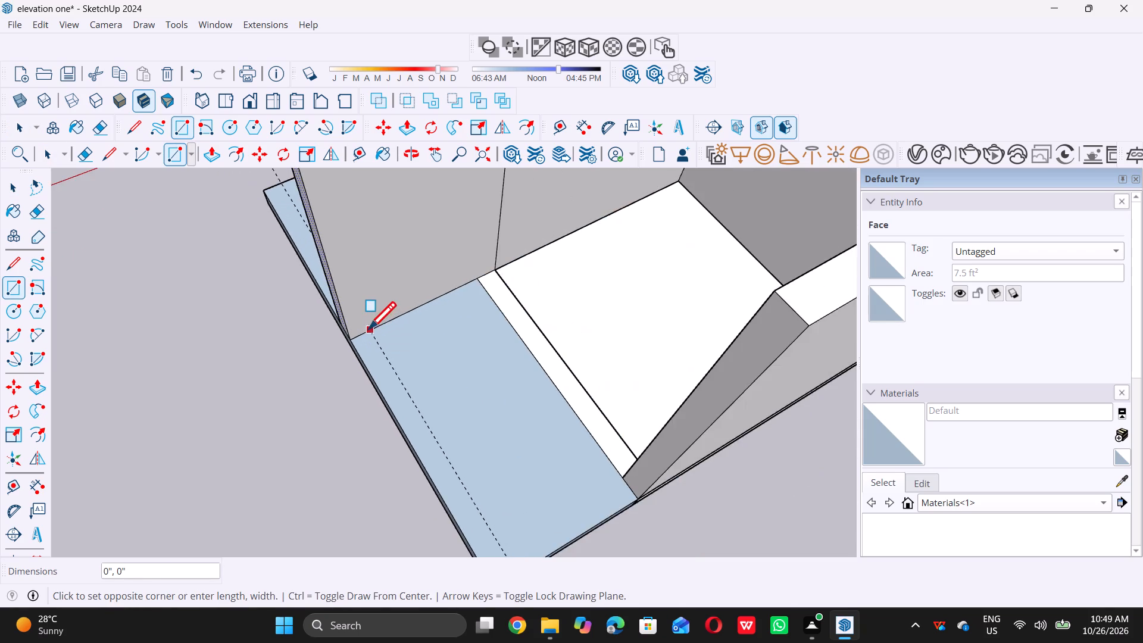
scroll(368, 329, down, 4)
scroll(445, 483, up, 9)
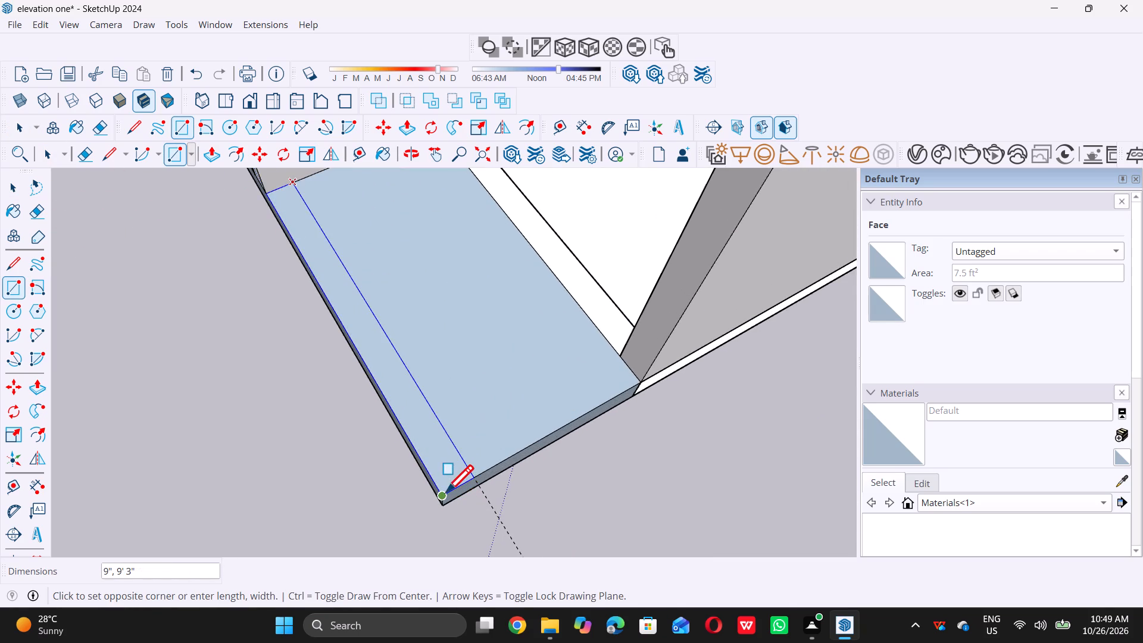
click(446, 492)
key(space)
Push/Pull the 9" strip on the slab extension up 10' to match the top of the existing walls.
scroll(526, 532, down, 10)
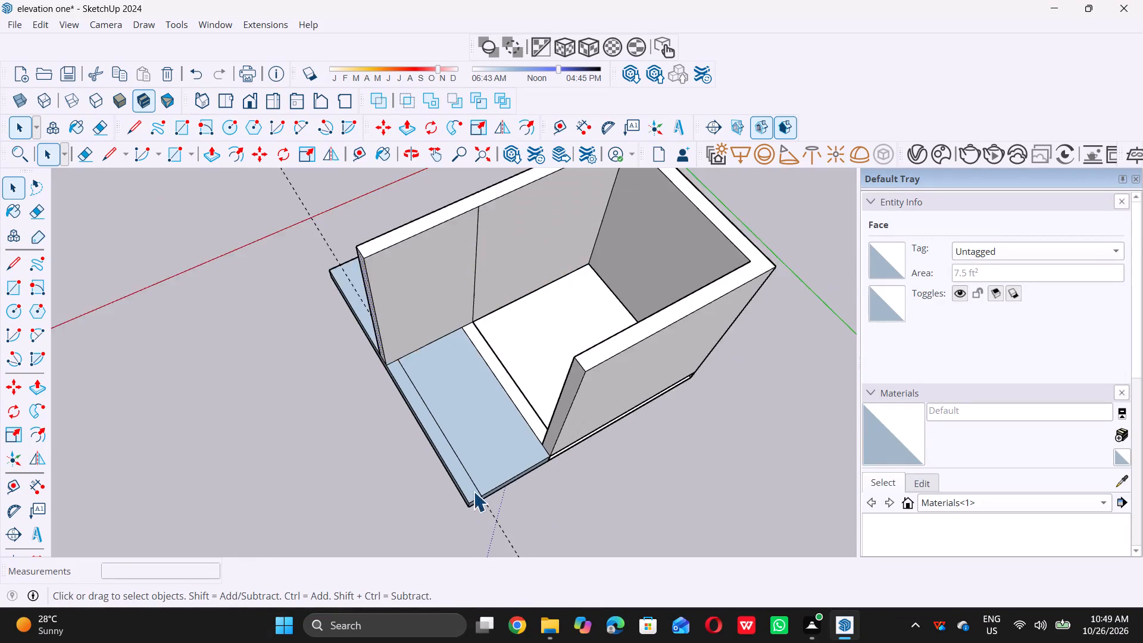
scroll(473, 491, down, 6)
middle_drag(421, 502, 580, 463)
scroll(501, 457, up, 6)
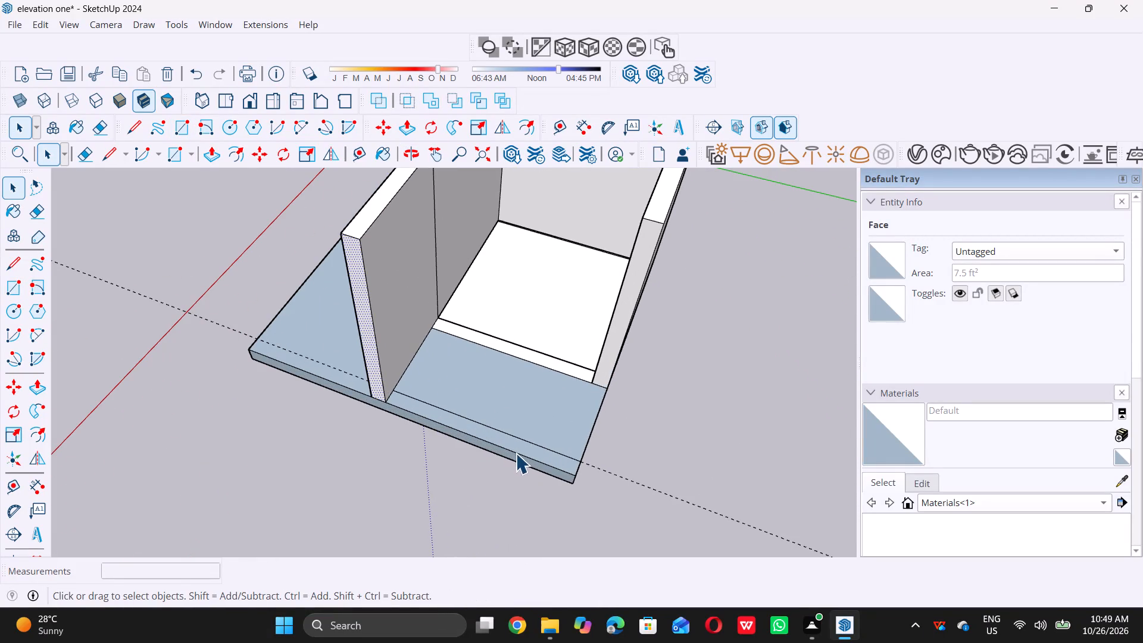
click(521, 447)
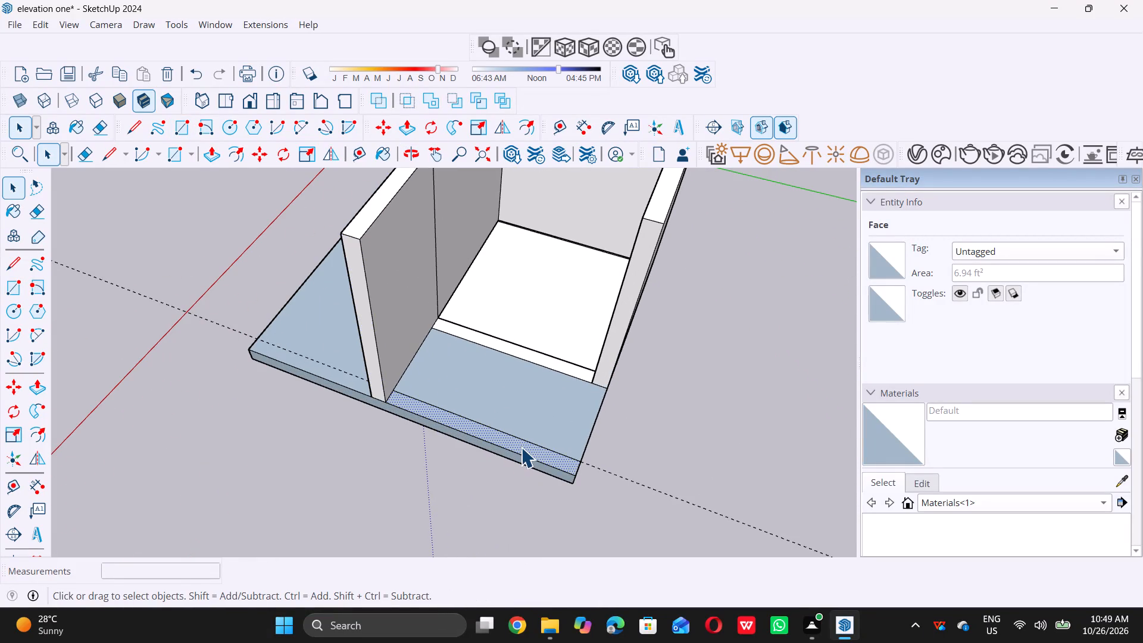
key(p)
click(482, 423)
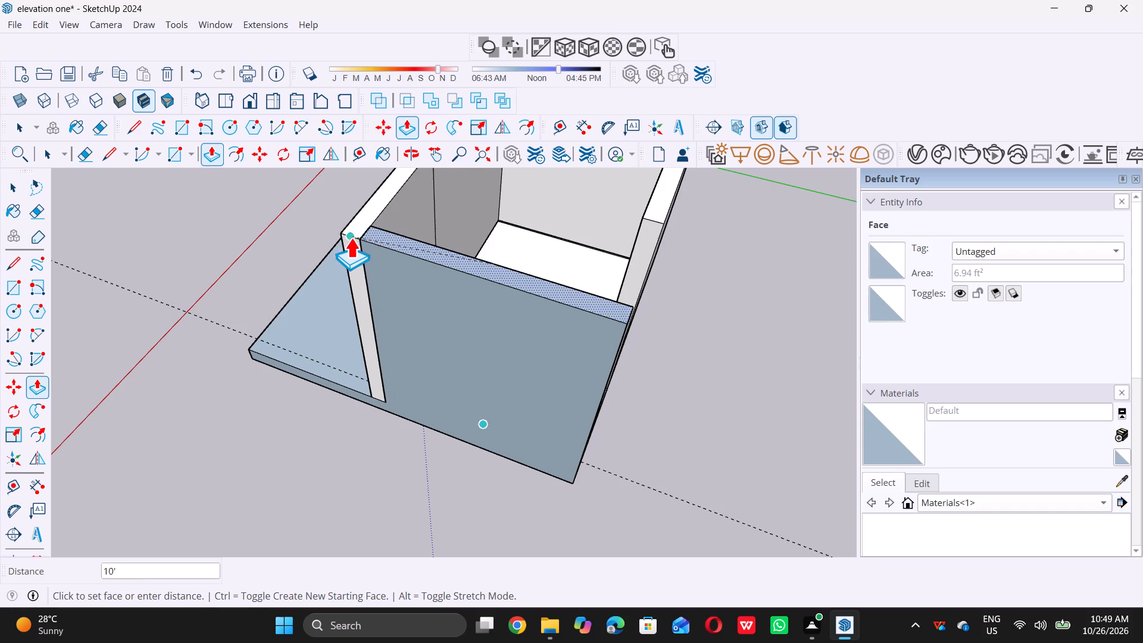
scroll(343, 228, up, 10)
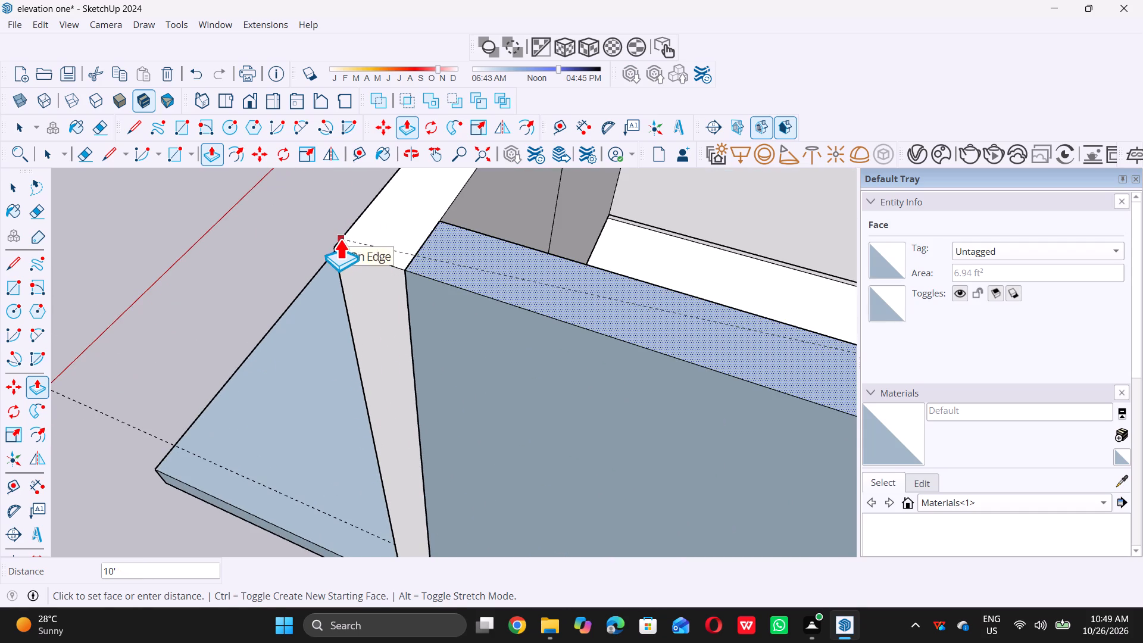
click(340, 239)
scroll(308, 267, down, 10)
key(space)
scroll(580, 407, down, 9)
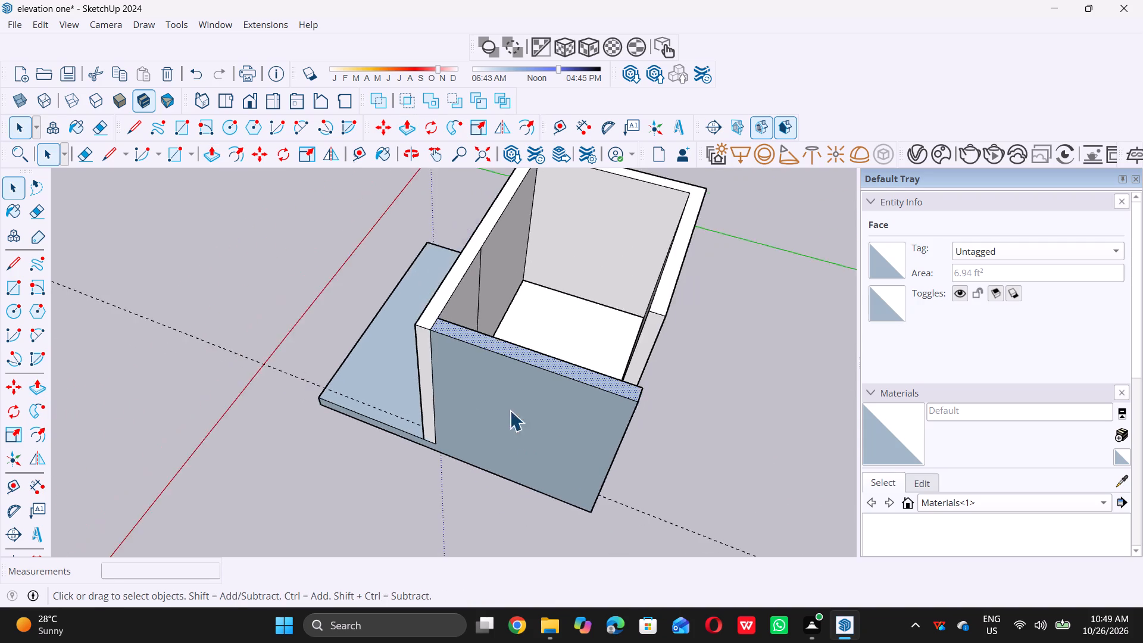
Draw a rectangle over the open slab edge beneath the rear wall, from the extension's corner to the slab's opposite bottom corner.
scroll(510, 410, down, 4)
middle_drag(745, 455, 571, 382)
scroll(555, 447, up, 7)
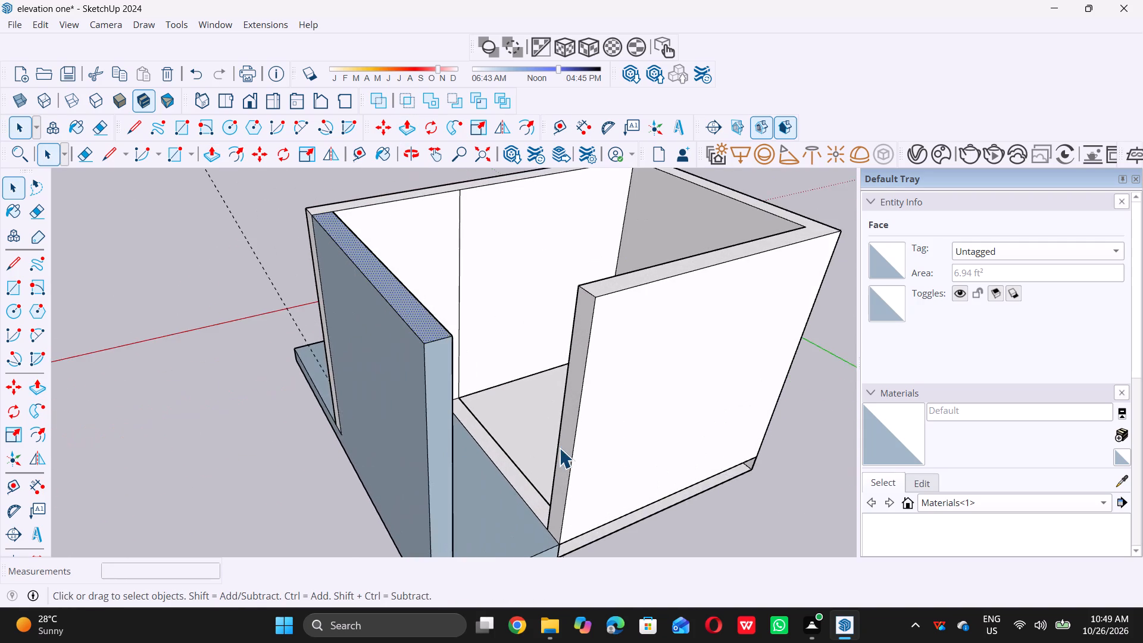
scroll(539, 416, down, 7)
middle_drag(601, 445, 440, 285)
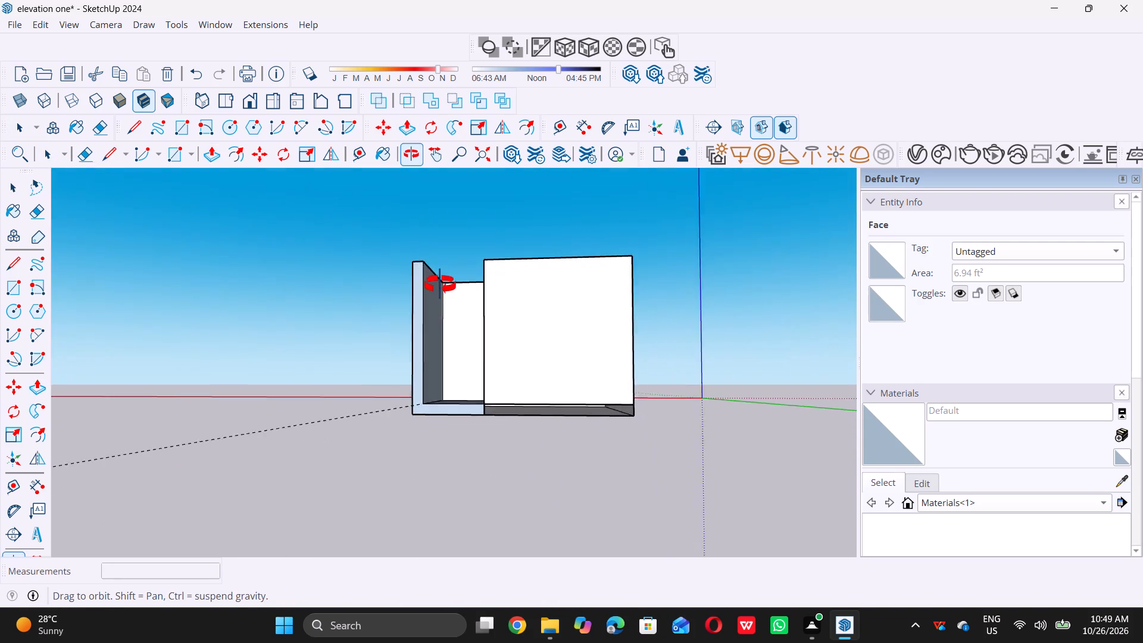
middle_drag(440, 285, 436, 285)
scroll(501, 419, up, 6)
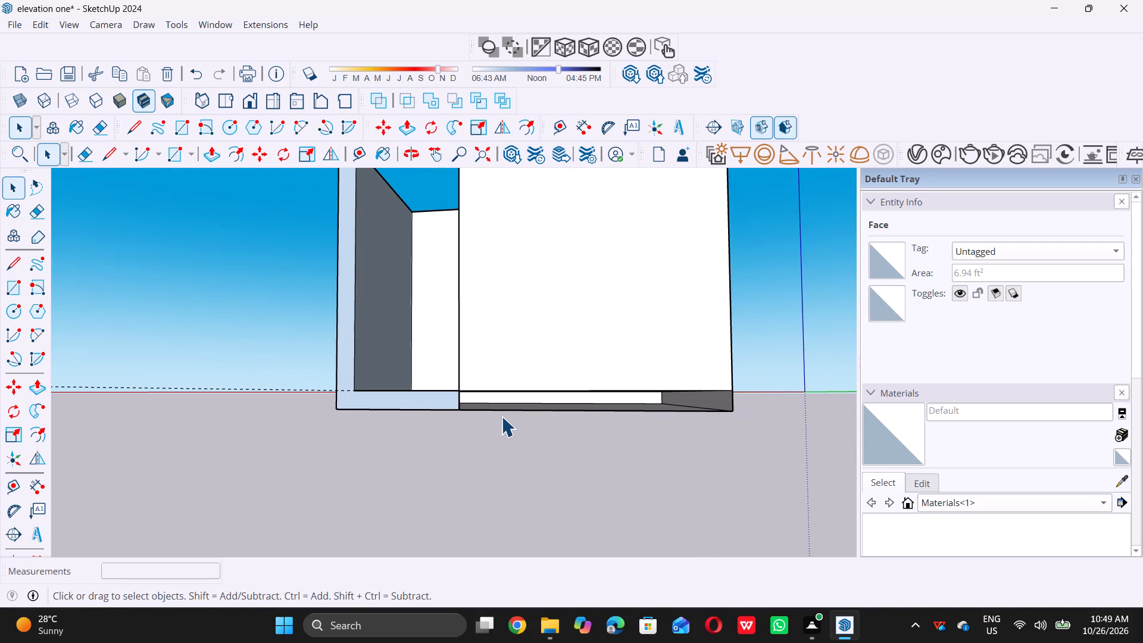
key(r)
click(461, 392)
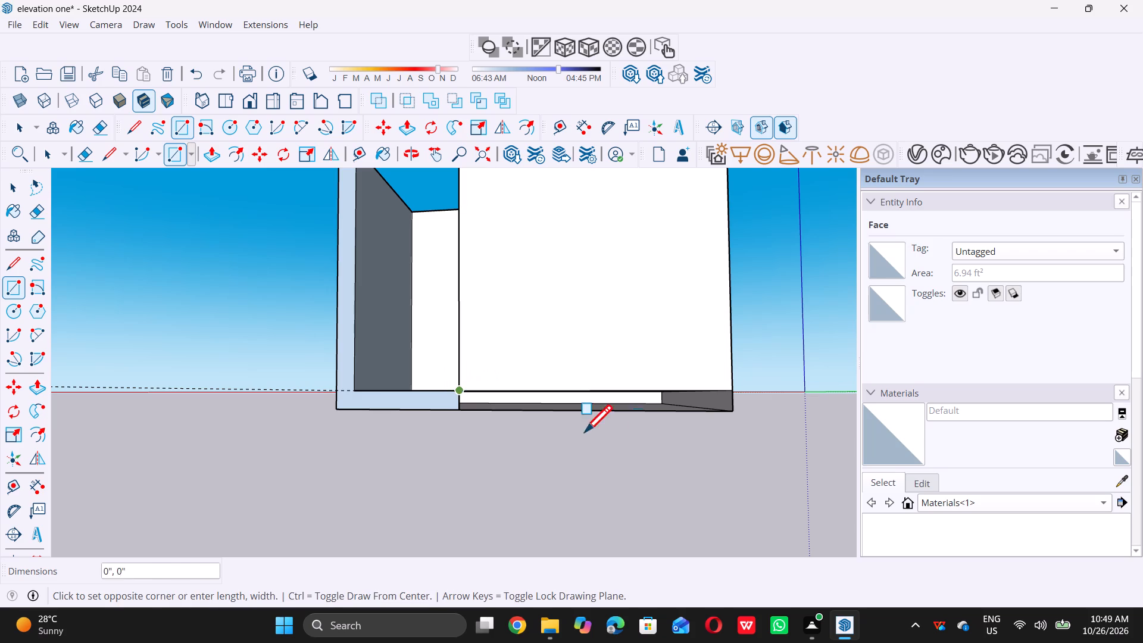
click(732, 408)
key(space)
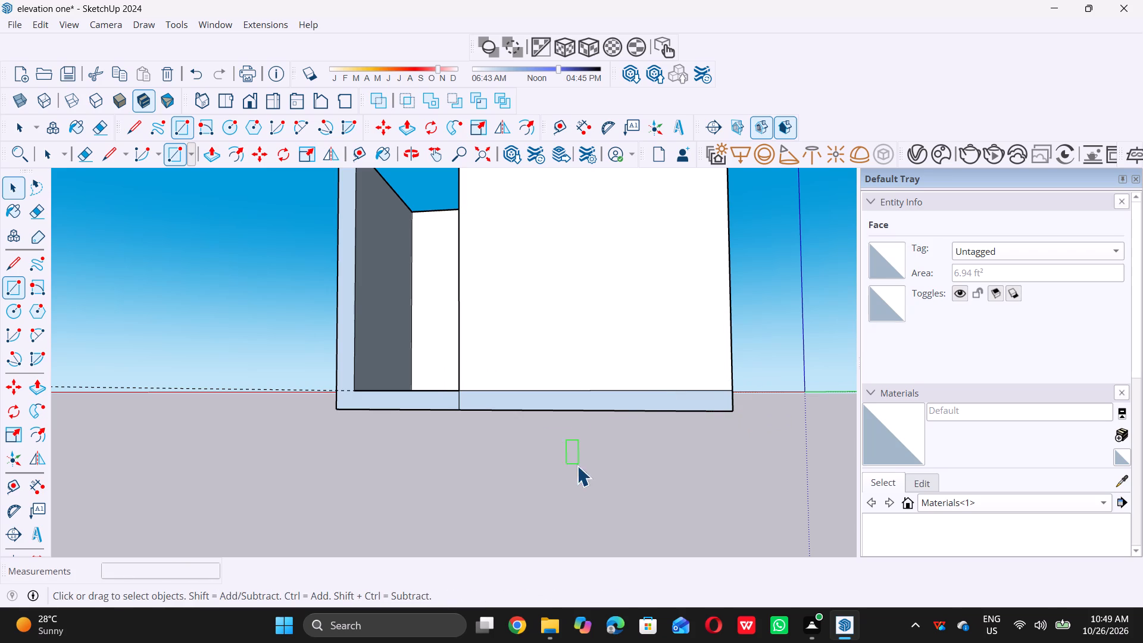
Push/Pull the rear wall's end face about 4' 3" outward to meet the new side wall and enclose the room.
scroll(577, 466, down, 12)
middle_drag(389, 404, 695, 508)
scroll(530, 387, up, 6)
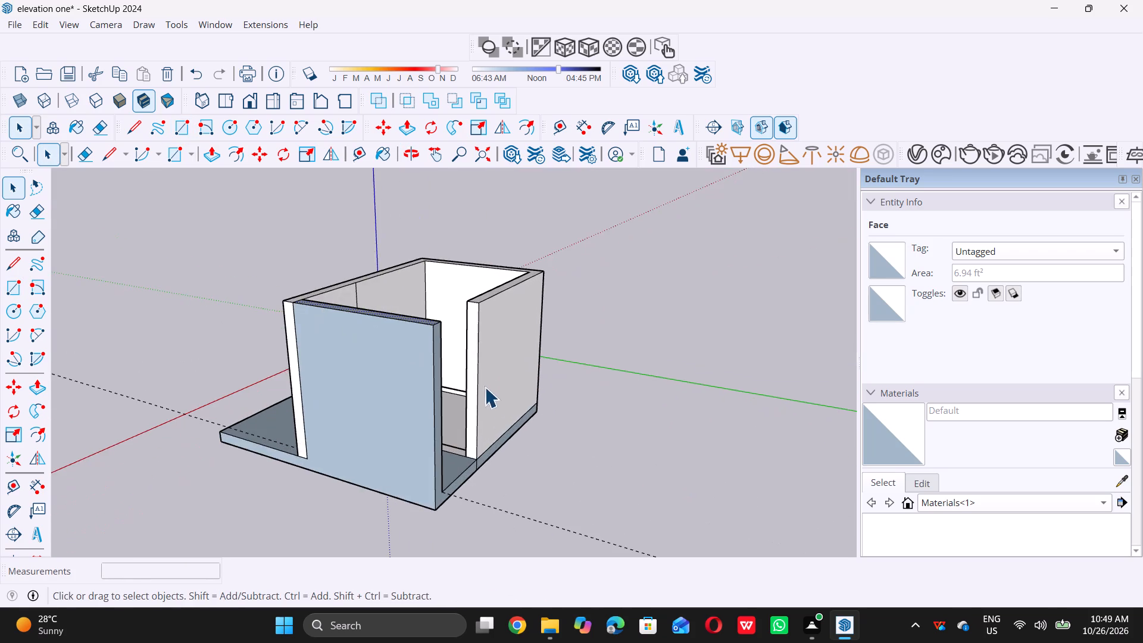
scroll(460, 392, up, 6)
click(485, 377)
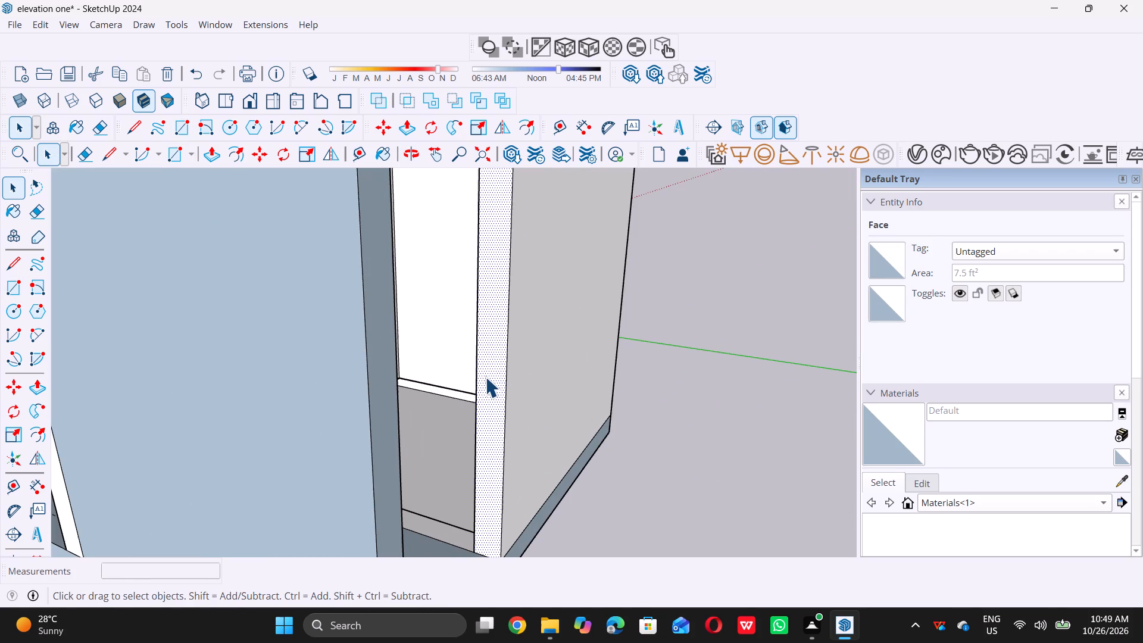
key(p)
click(485, 377)
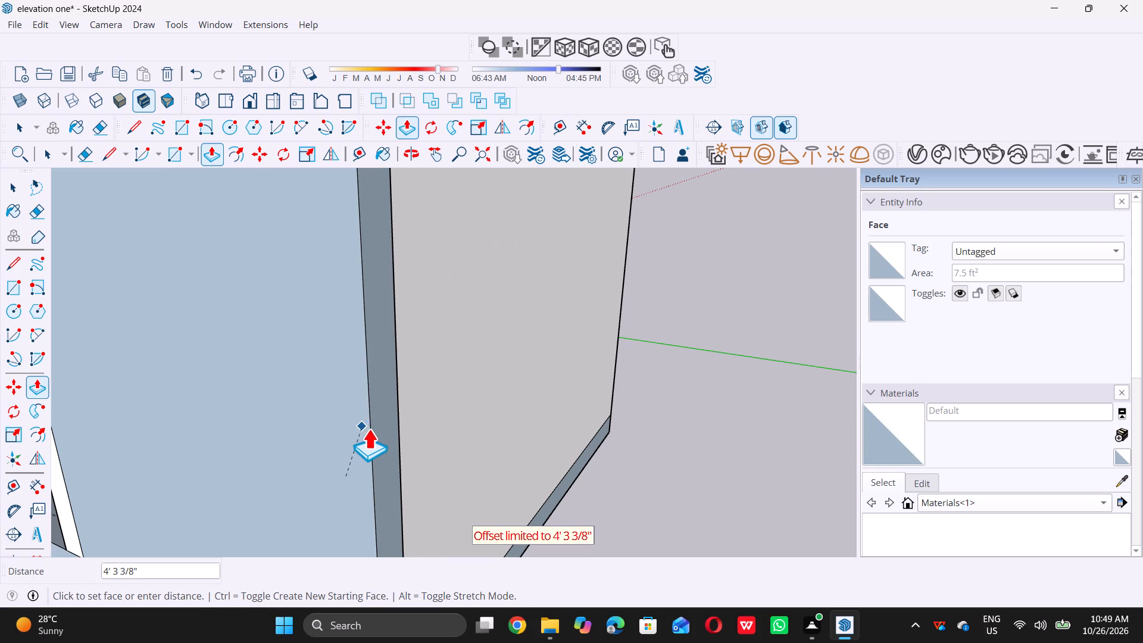
click(367, 432)
key(space)
Delete all guide lines from the model.
scroll(701, 466, down, 3)
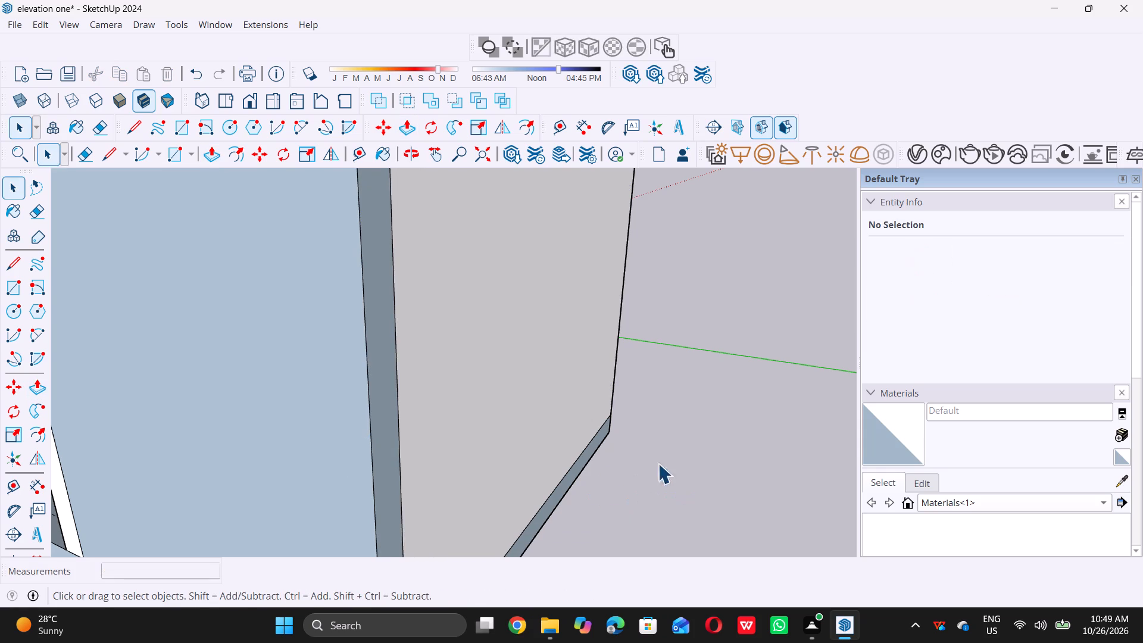
scroll(658, 463, down, 9)
middle_drag(282, 399, 885, 472)
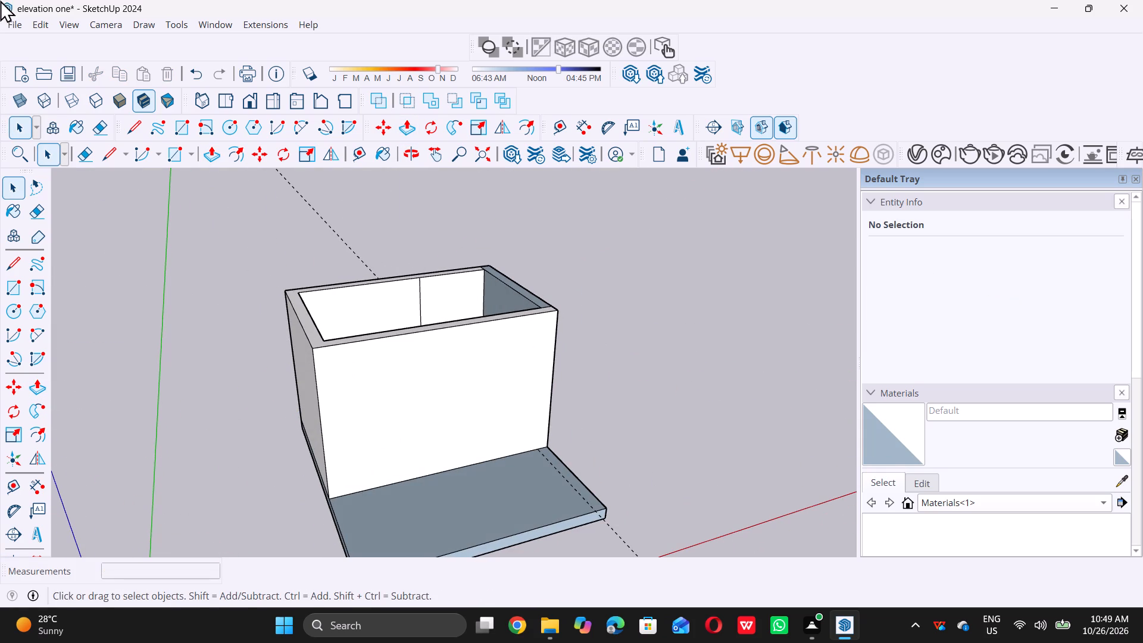
click(38, 26)
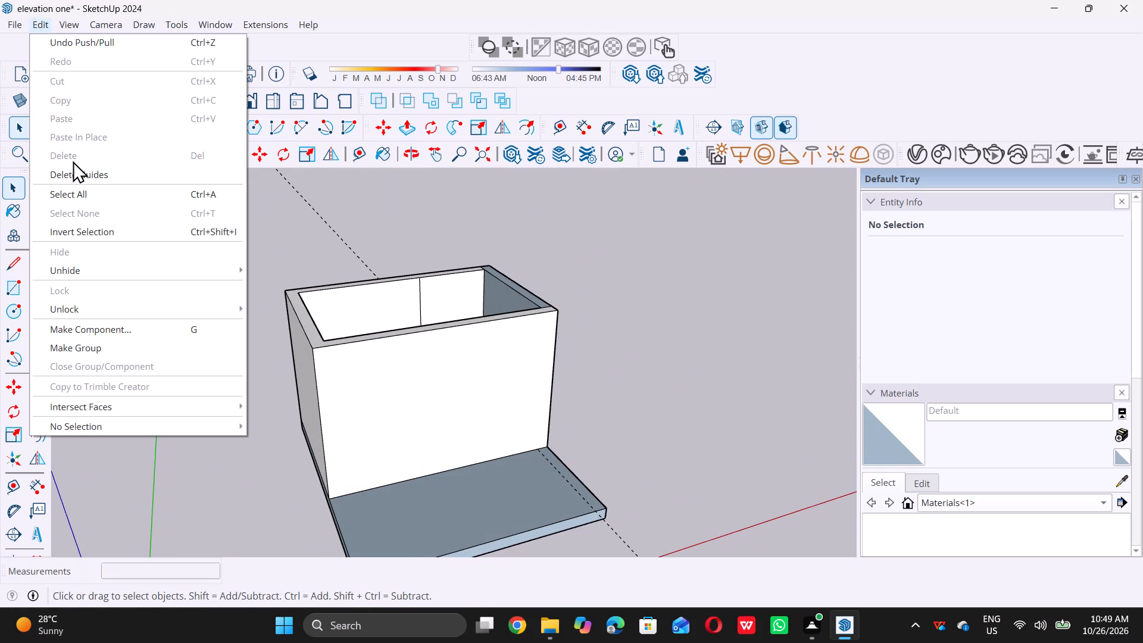
click(81, 173)
Examine the enclosed room and base slab from several sides and in isometric view.
scroll(340, 327, down, 6)
middle_drag(280, 432, 619, 380)
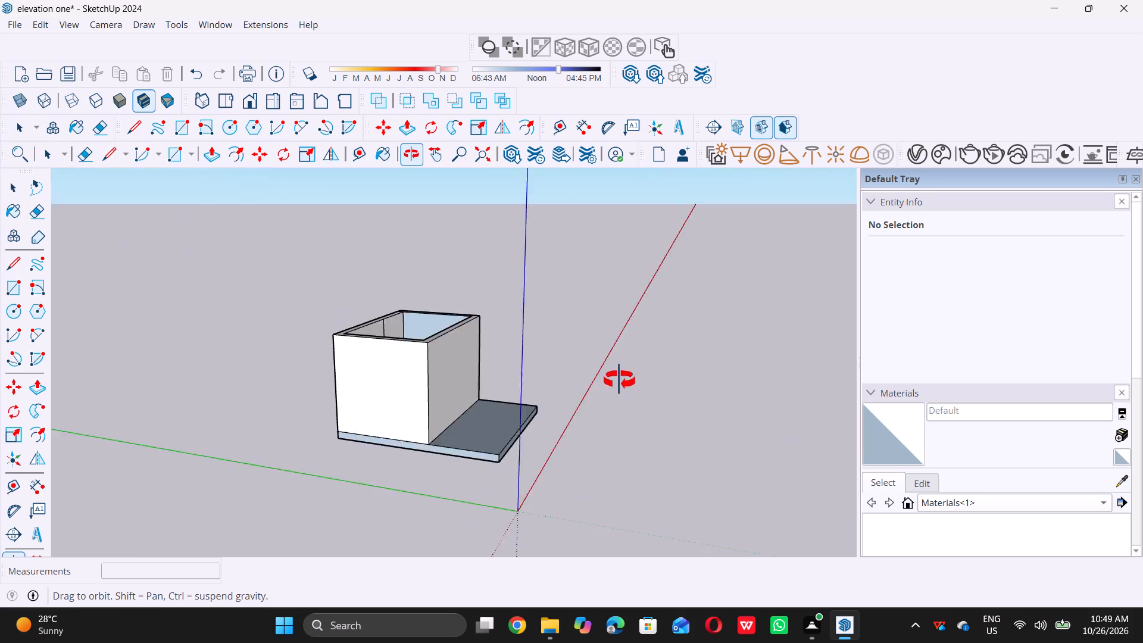
middle_drag(619, 380, 514, 474)
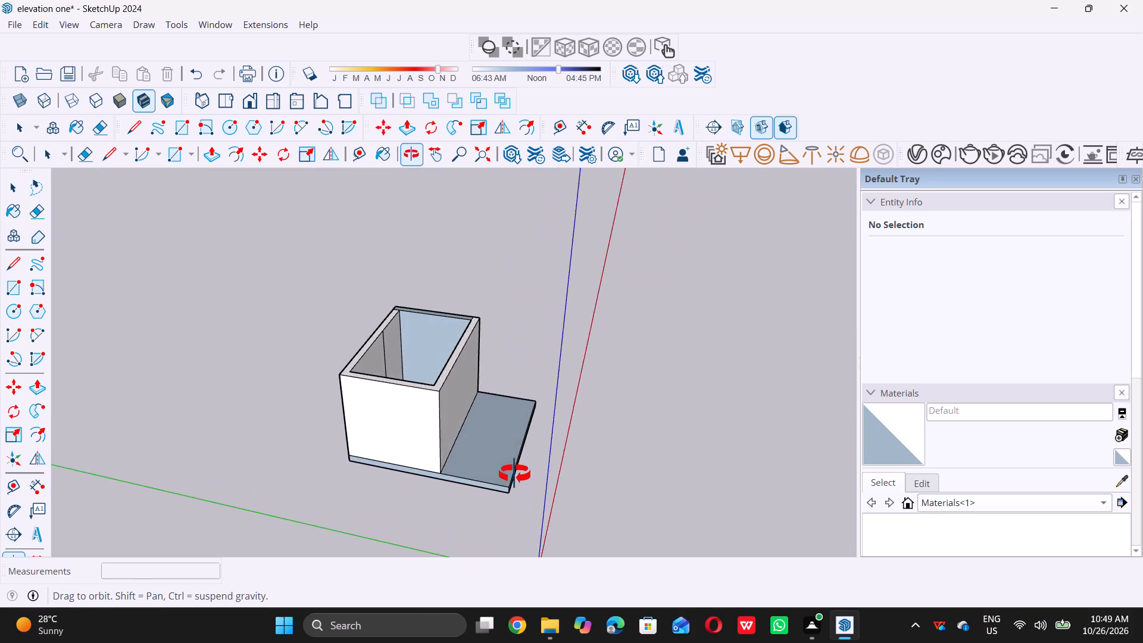
middle_drag(514, 474, 752, 433)
middle_drag(506, 469, 618, 442)
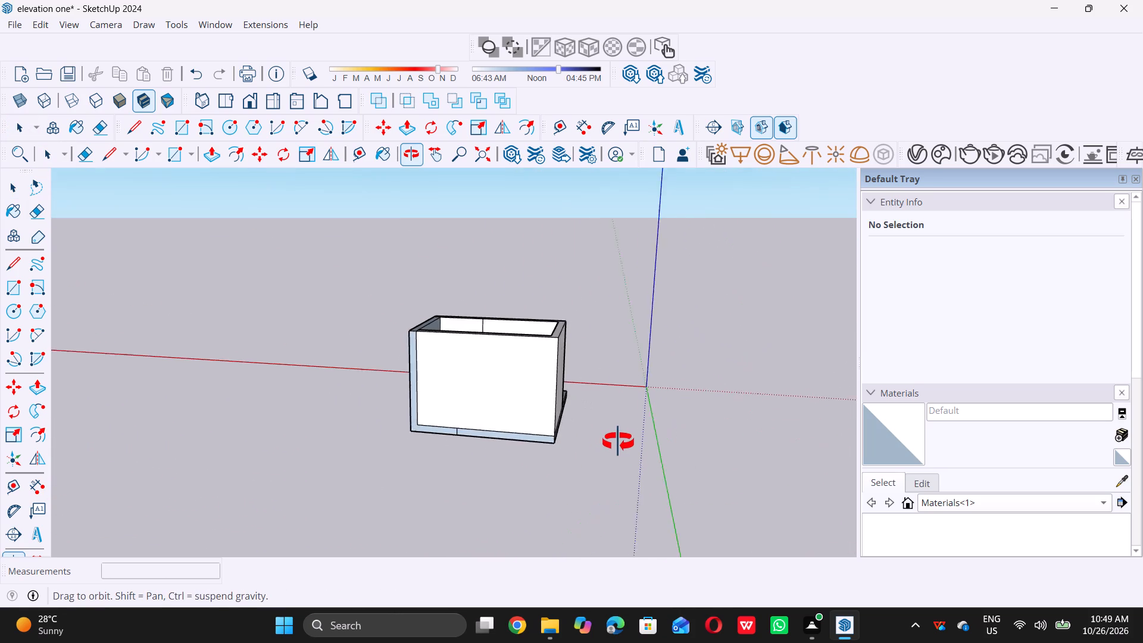
middle_drag(618, 442, 670, 445)
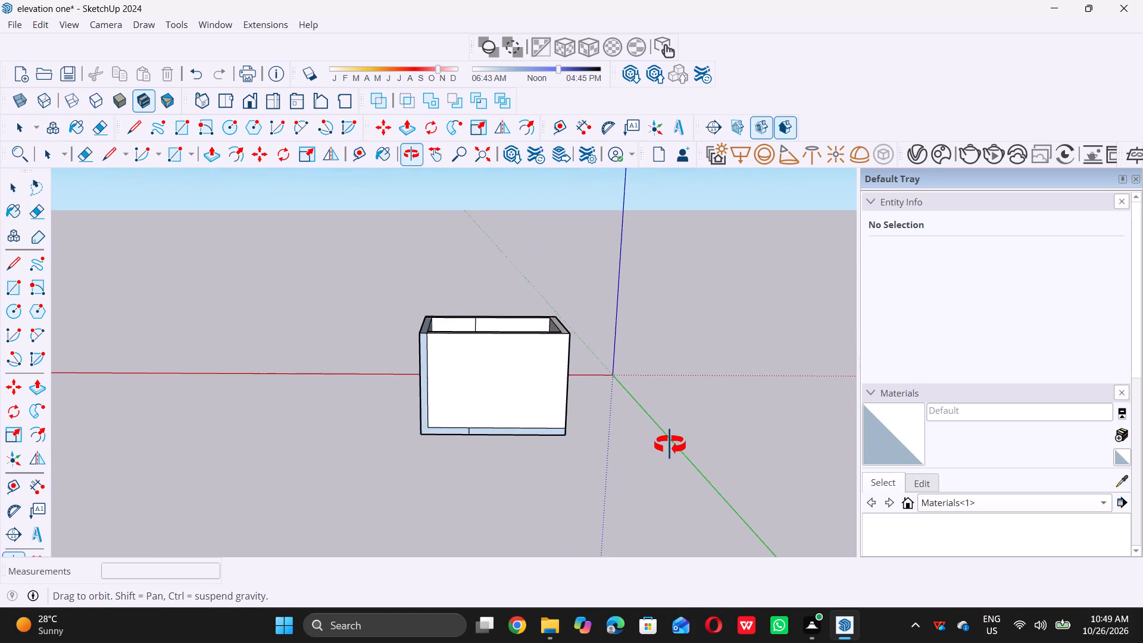
middle_drag(670, 445, 406, 482)
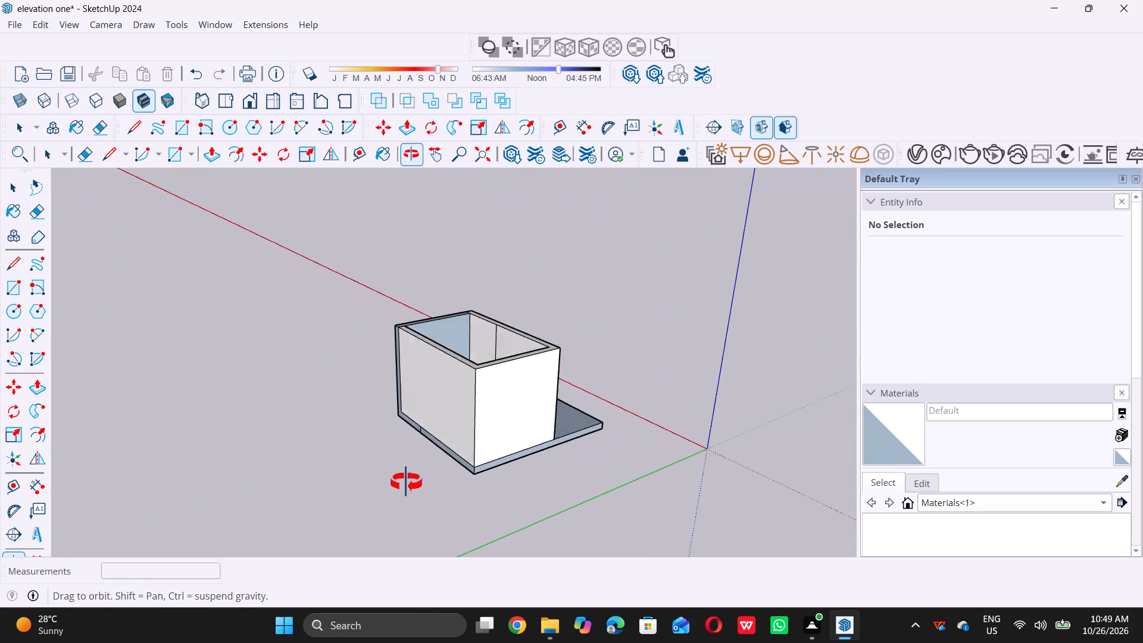
middle_drag(406, 482, 296, 494)
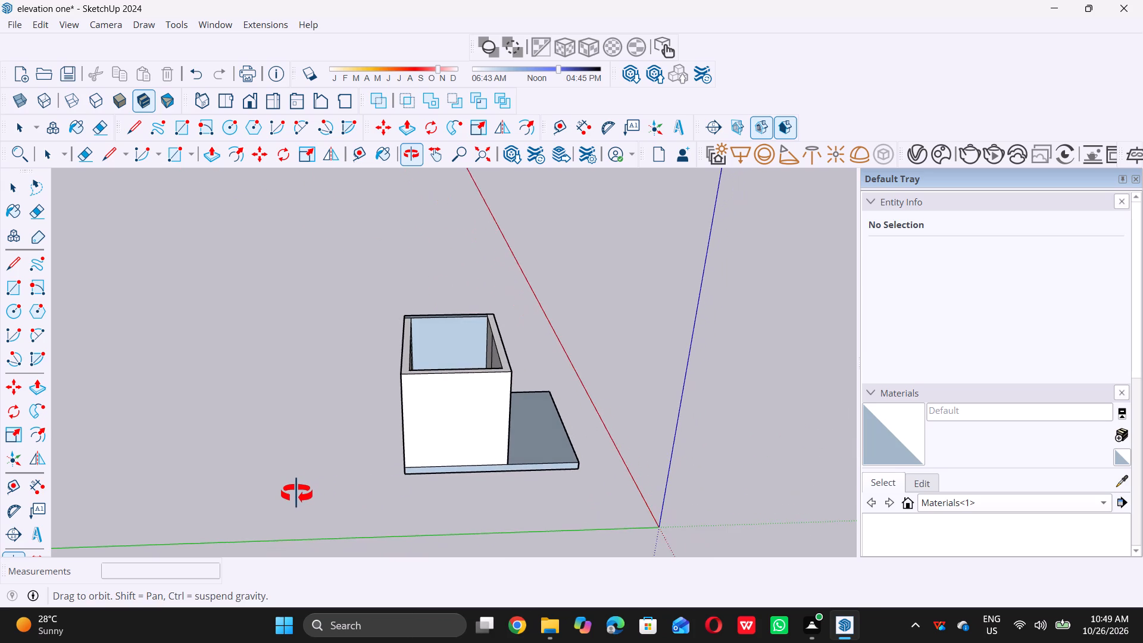
middle_drag(296, 494, 294, 495)
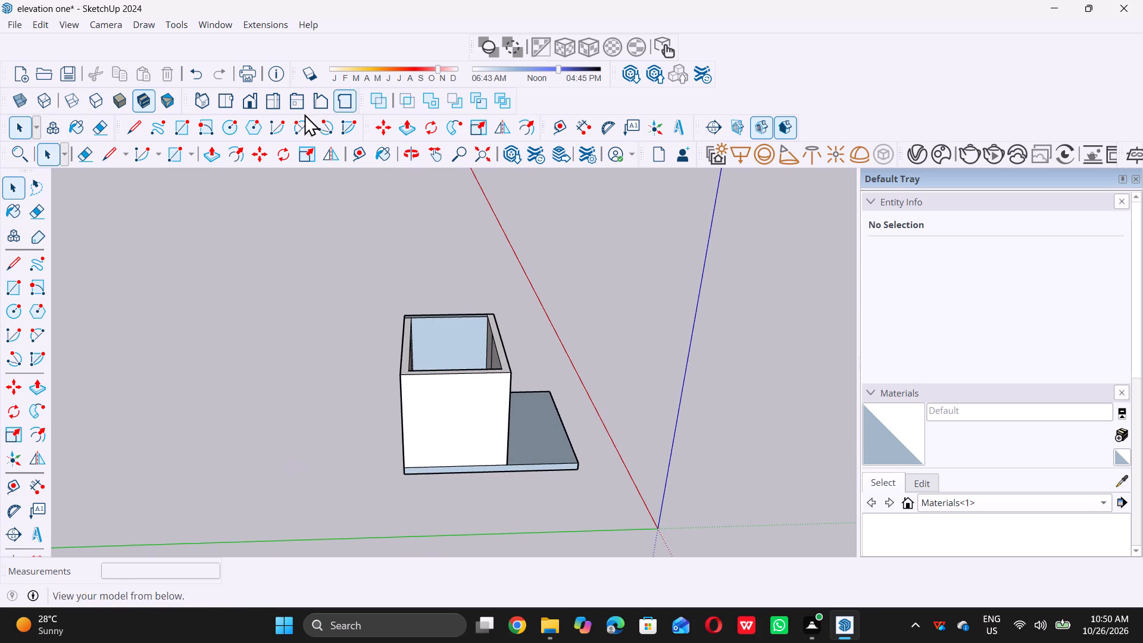
click(202, 103)
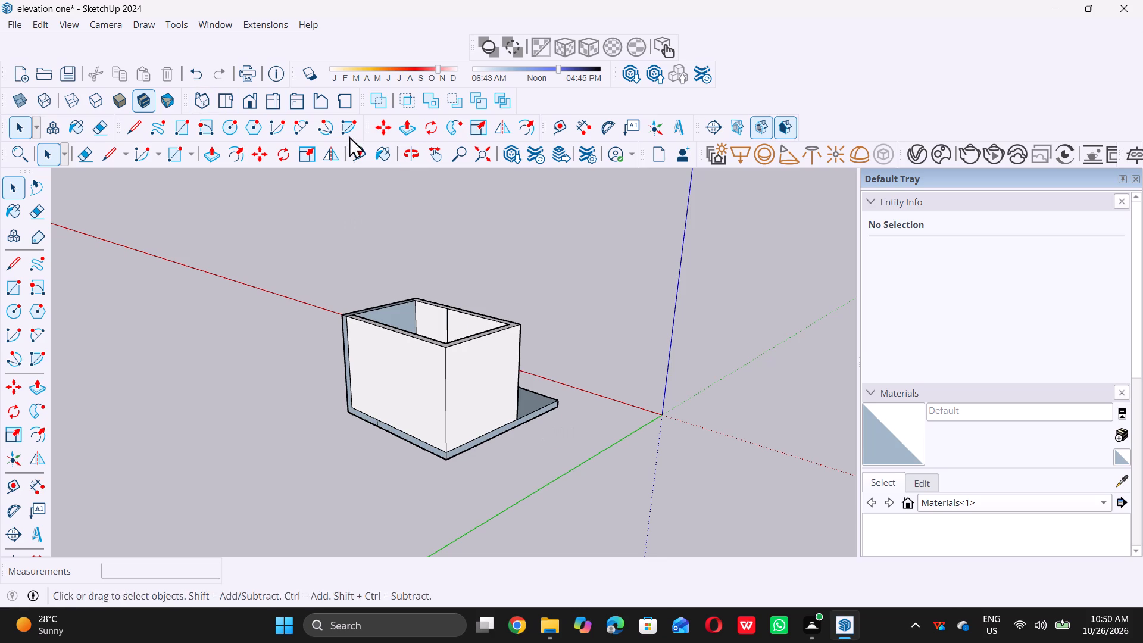
click(203, 102)
scroll(396, 273, down, 3)
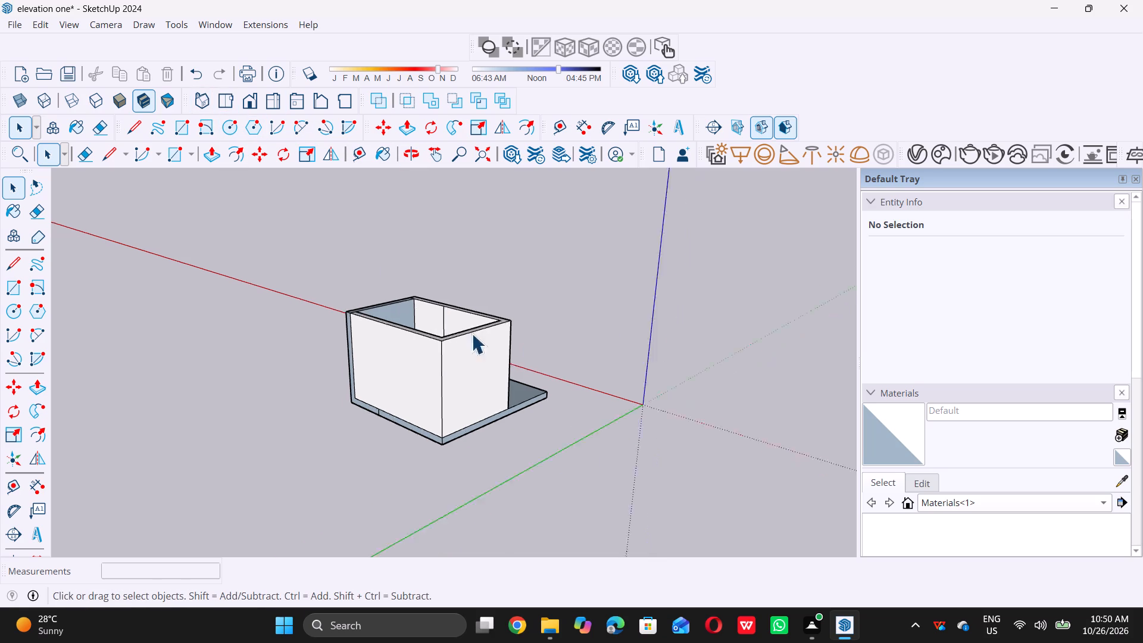
scroll(471, 333, down, 11)
middle_drag(669, 328, 64, 382)
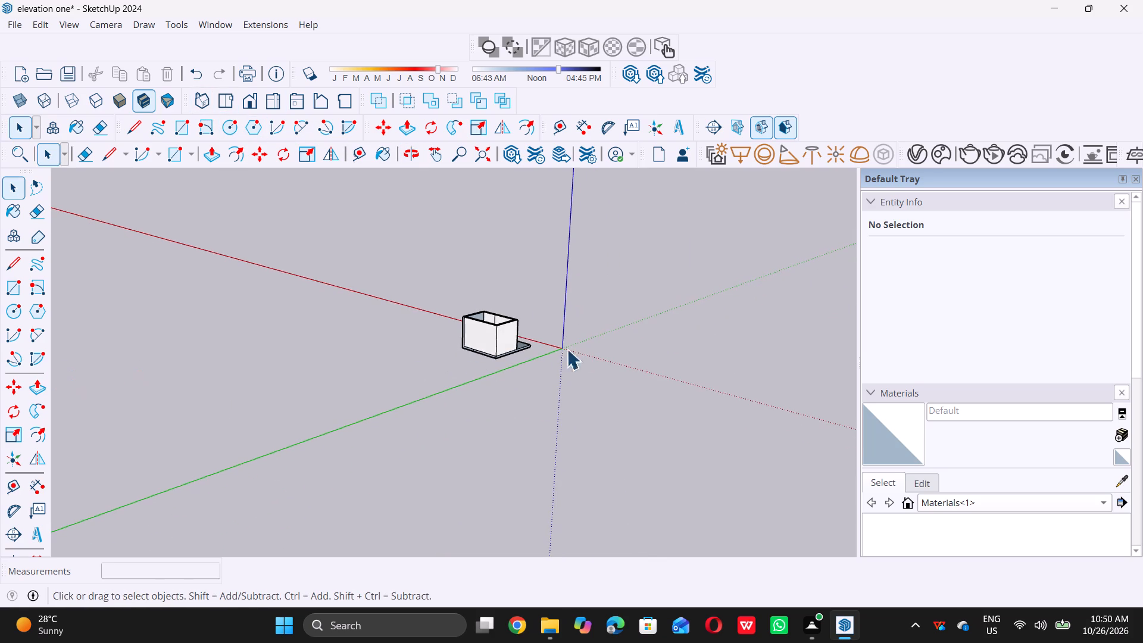
Examine the enclosed room and its base slab from the rear and front sides.
middle_drag(594, 337, 63, 355)
middle_drag(340, 399, 229, 397)
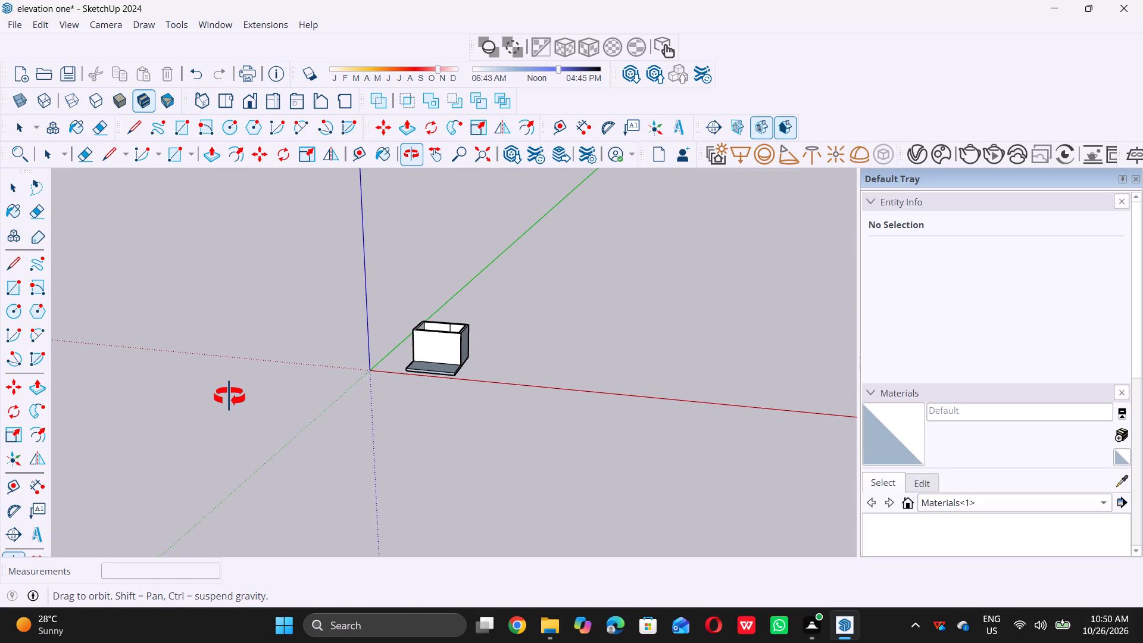
middle_drag(229, 397, 252, 375)
scroll(434, 360, up, 1)
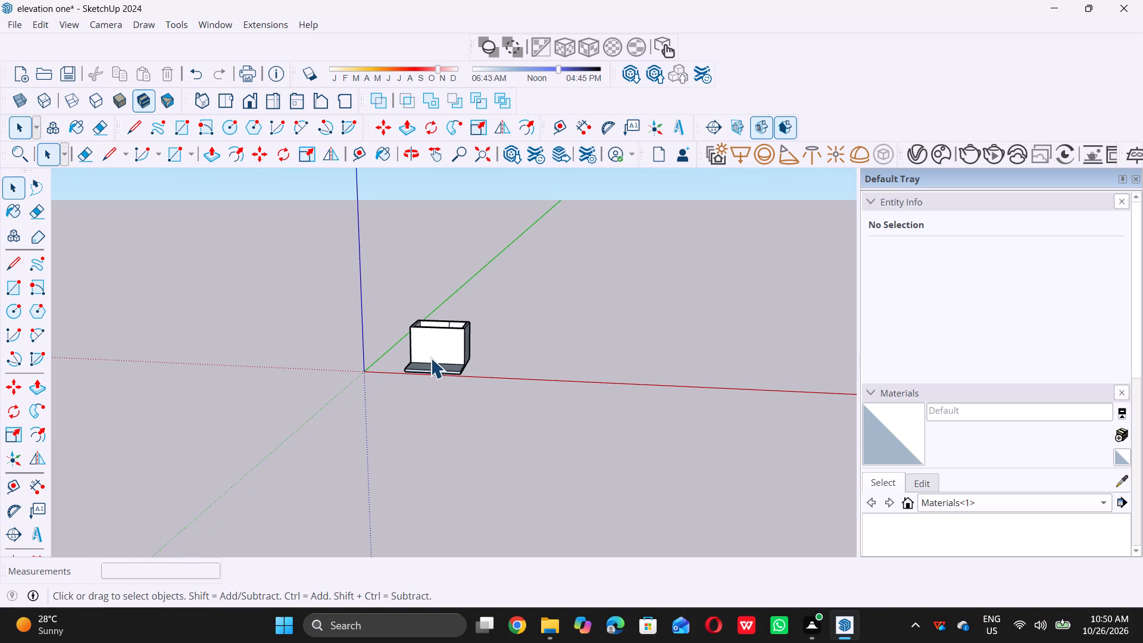
middle_drag(491, 355, 14, 442)
middle_drag(580, 424, 136, 367)
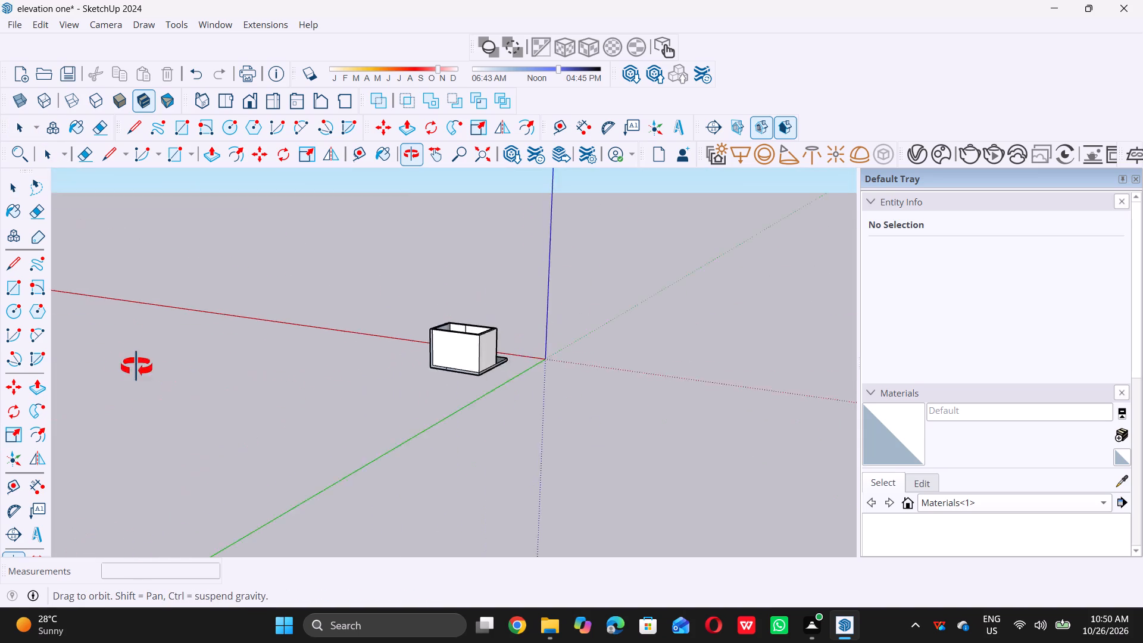
middle_drag(136, 367, 220, 353)
scroll(414, 360, up, 7)
scroll(433, 358, down, 4)
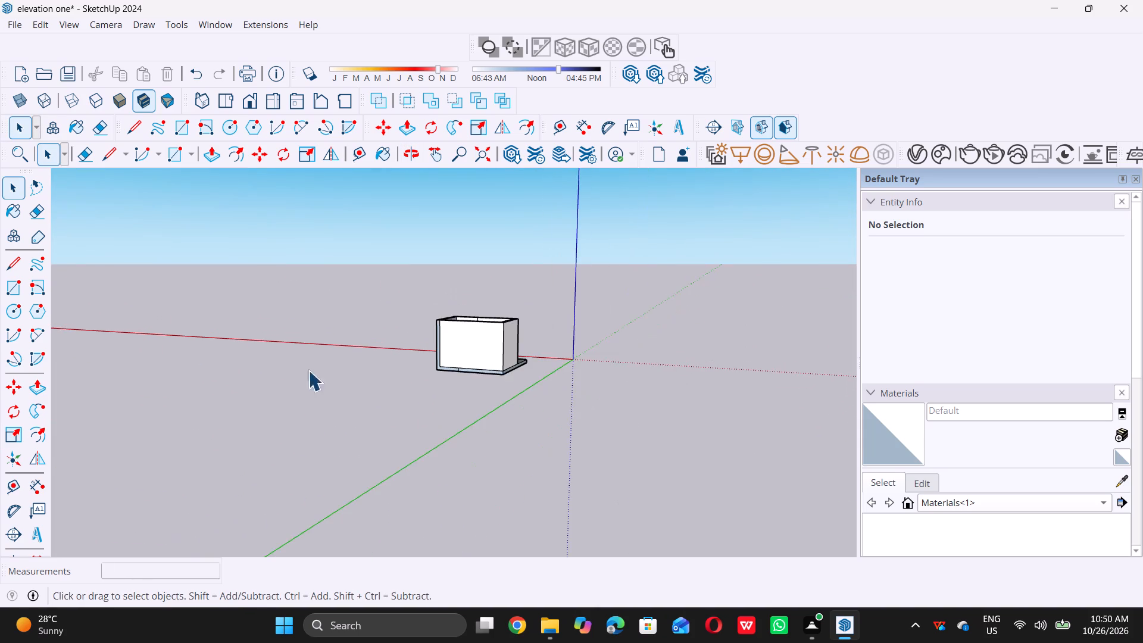
scroll(308, 370, down, 3)
middle_drag(280, 370, 966, 404)
middle_drag(336, 413, 511, 443)
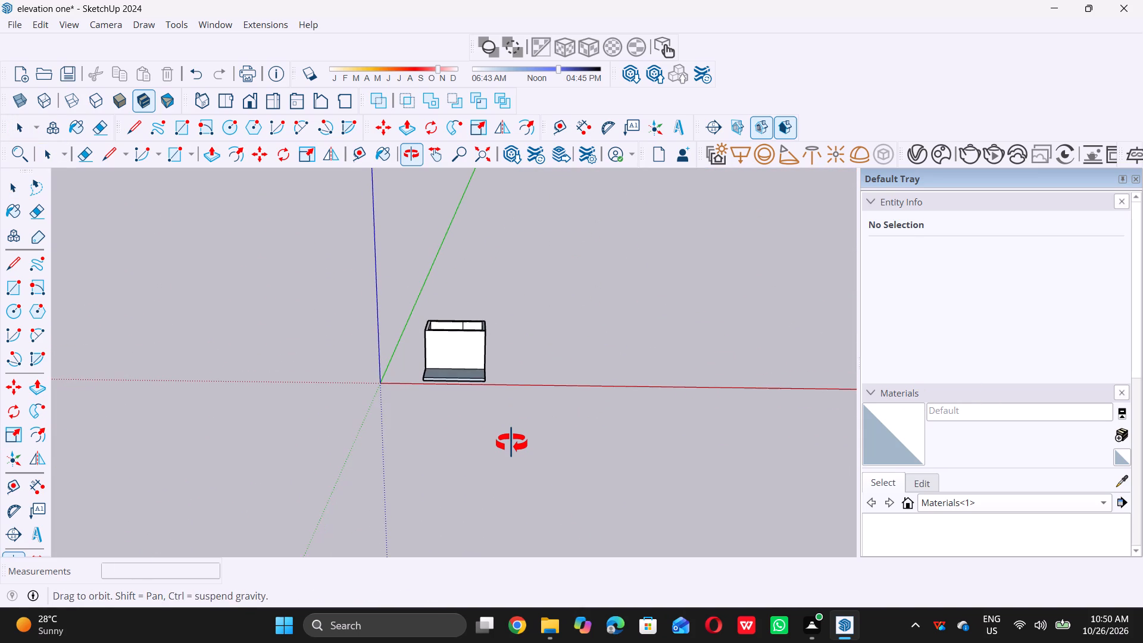
middle_drag(511, 443, 506, 448)
Place a horizontal guide on the front wall 3' above its bottom edge at the slab.
scroll(482, 322, up, 7)
scroll(432, 338, up, 6)
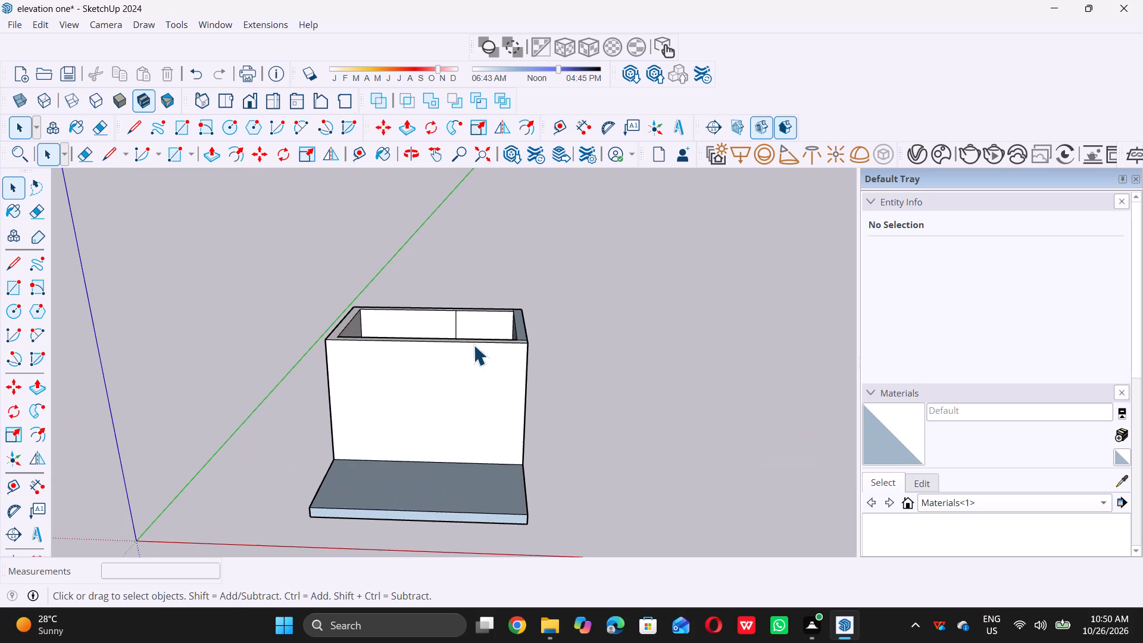
middle_drag(501, 323, 505, 313)
scroll(385, 433, up, 2)
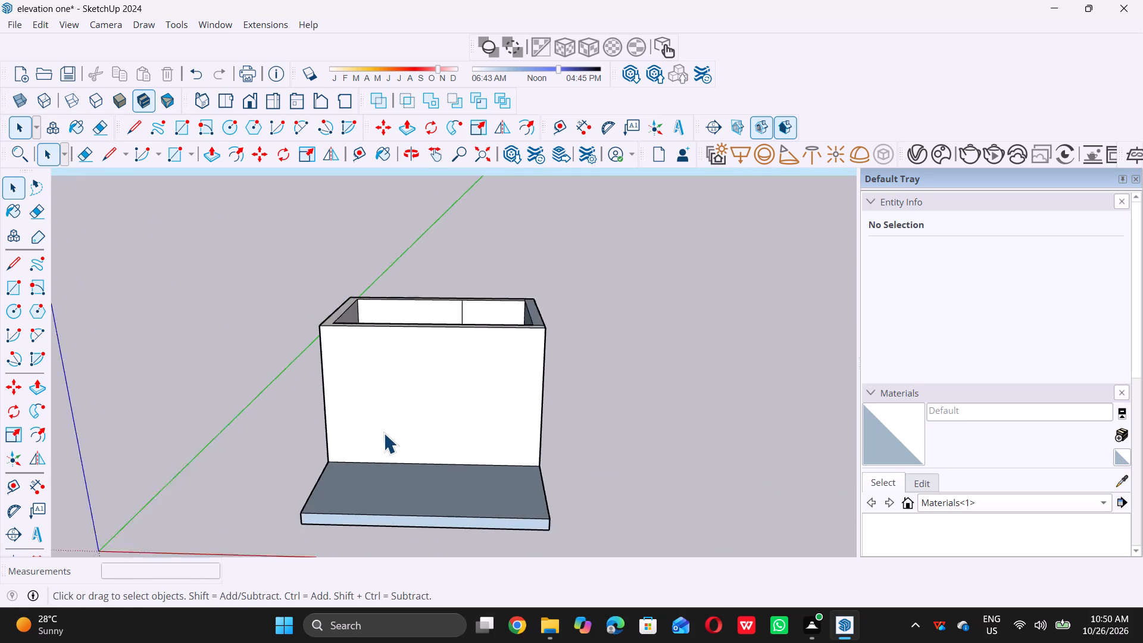
scroll(383, 433, up, 2)
scroll(380, 432, down, 6)
middle_drag(352, 432, 348, 388)
scroll(351, 388, up, 4)
middle_drag(357, 401, 359, 383)
scroll(355, 377, up, 2)
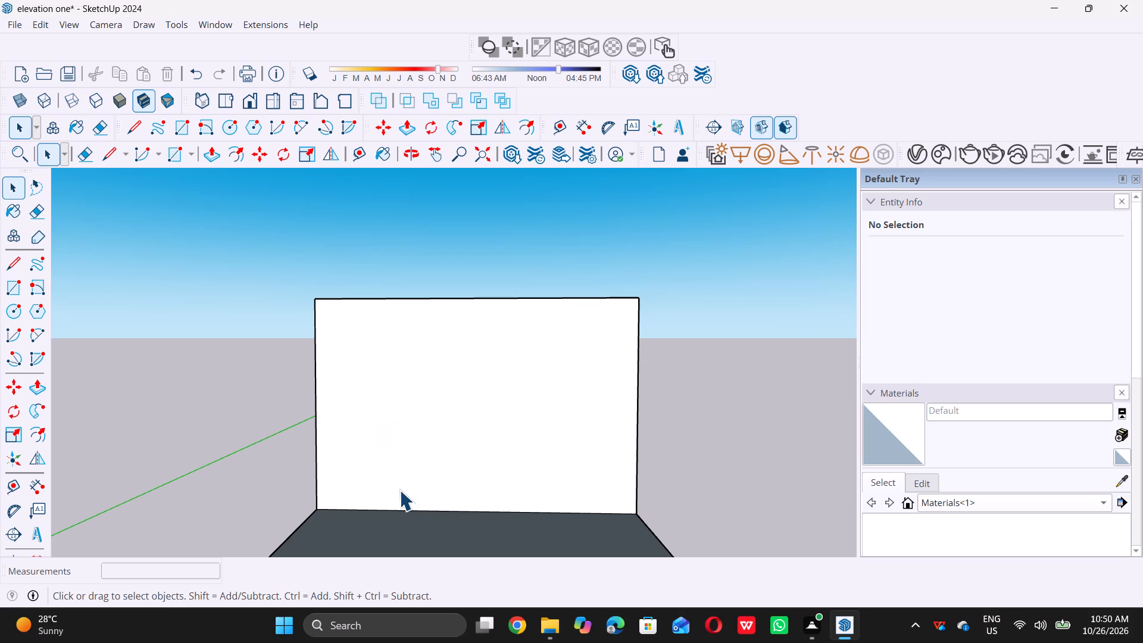
key(t)
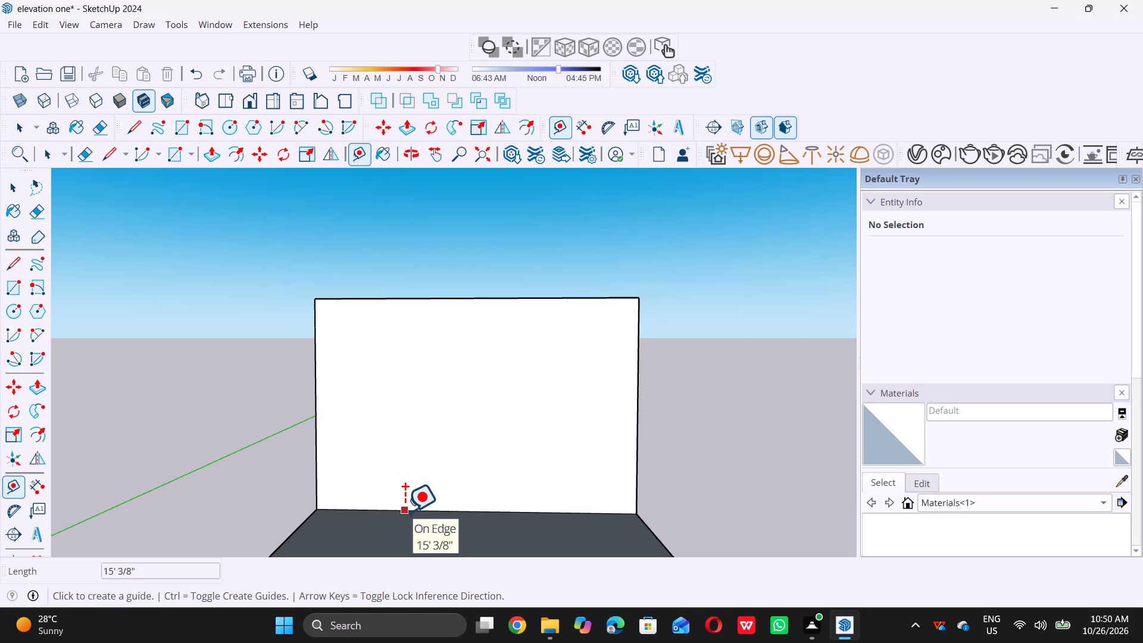
click(405, 511)
key(3)
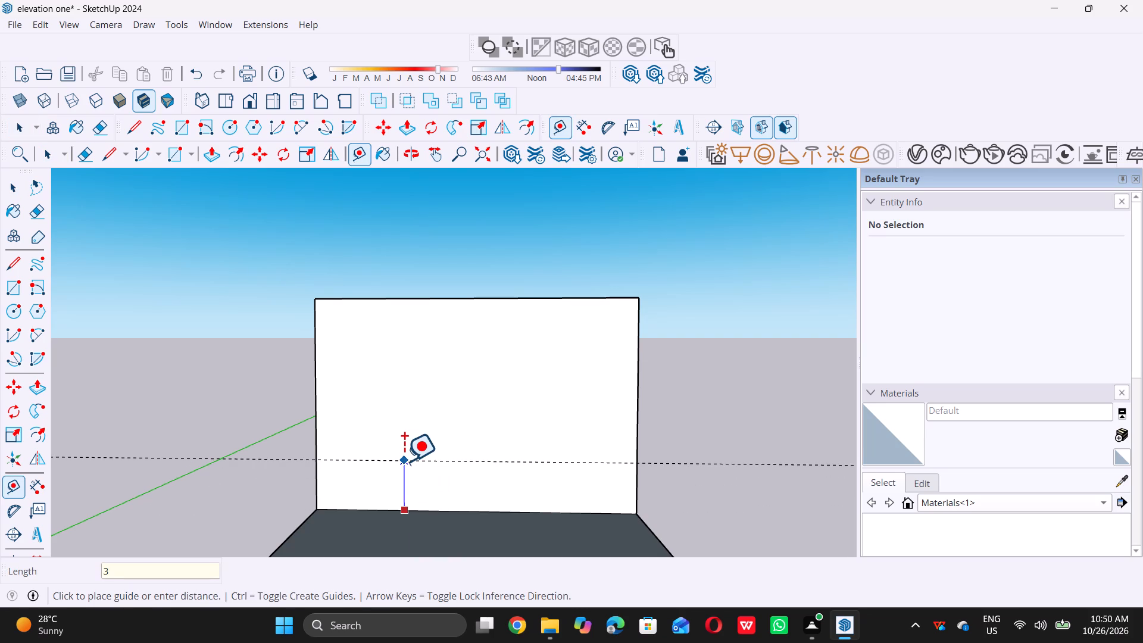
key(apostrophe)
key(Return)
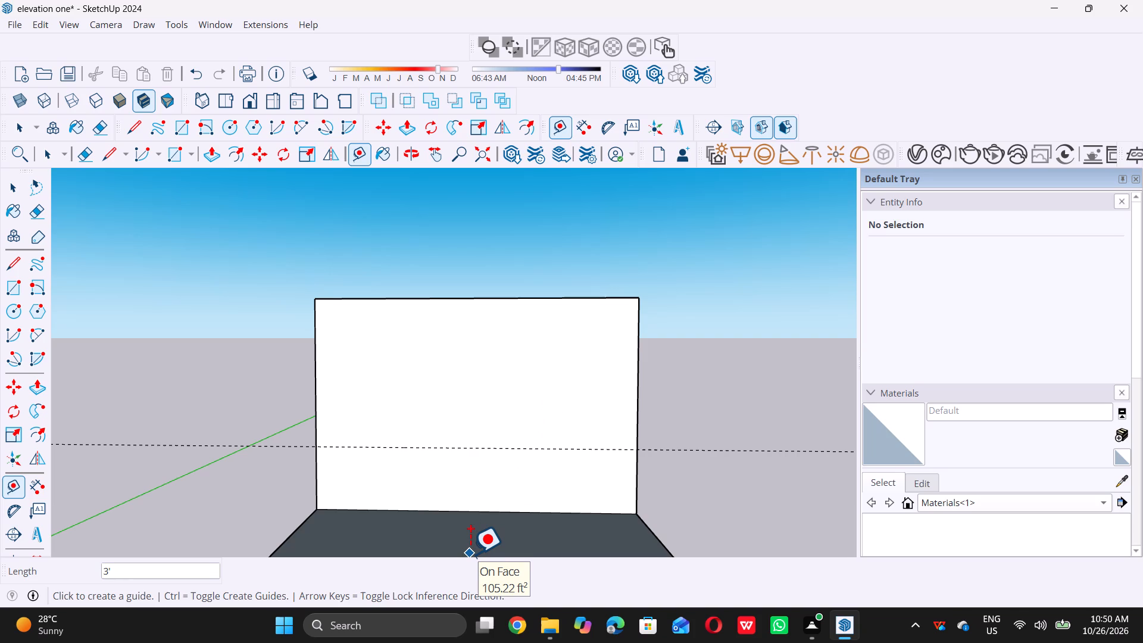
Place a vertical guide on the front wall 2' in from its left vertical edge.
click(317, 389)
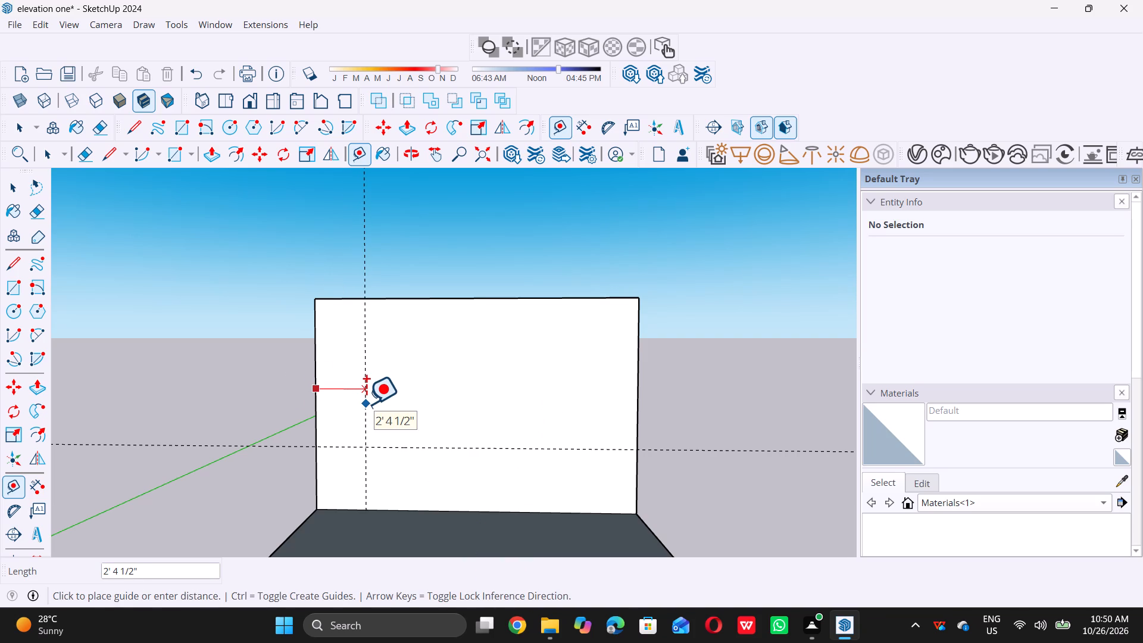
key(2)
key(apostrophe)
key(Return)
key(space)
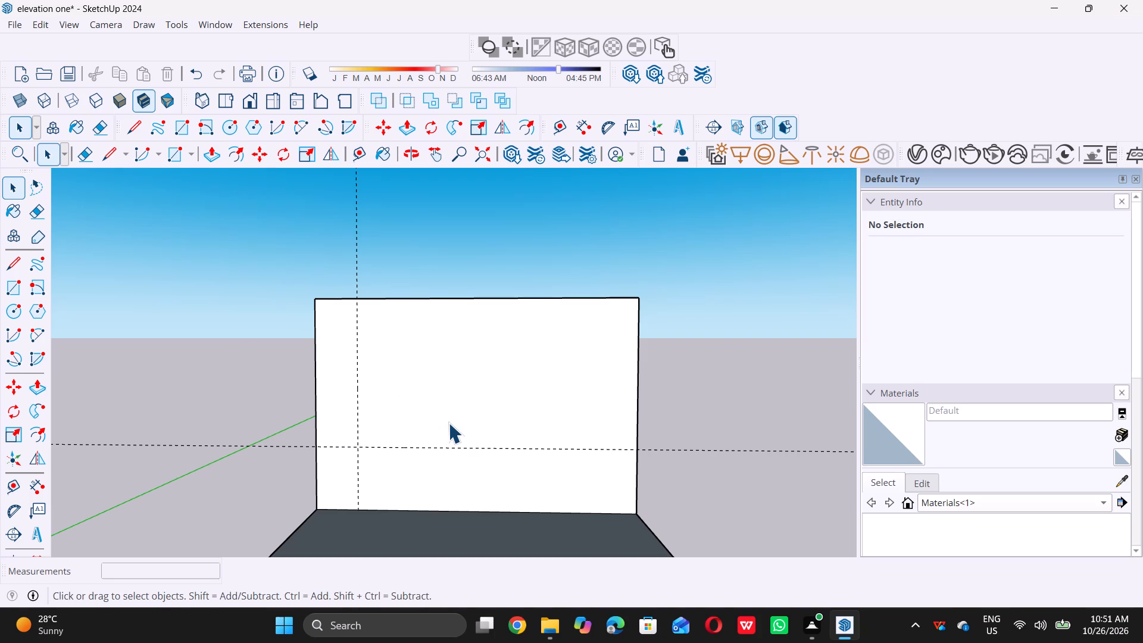
Draw a window rectangle on the front wall from the guides' intersection, 4' wide and about 3' 10" high.
key(r)
click(358, 447)
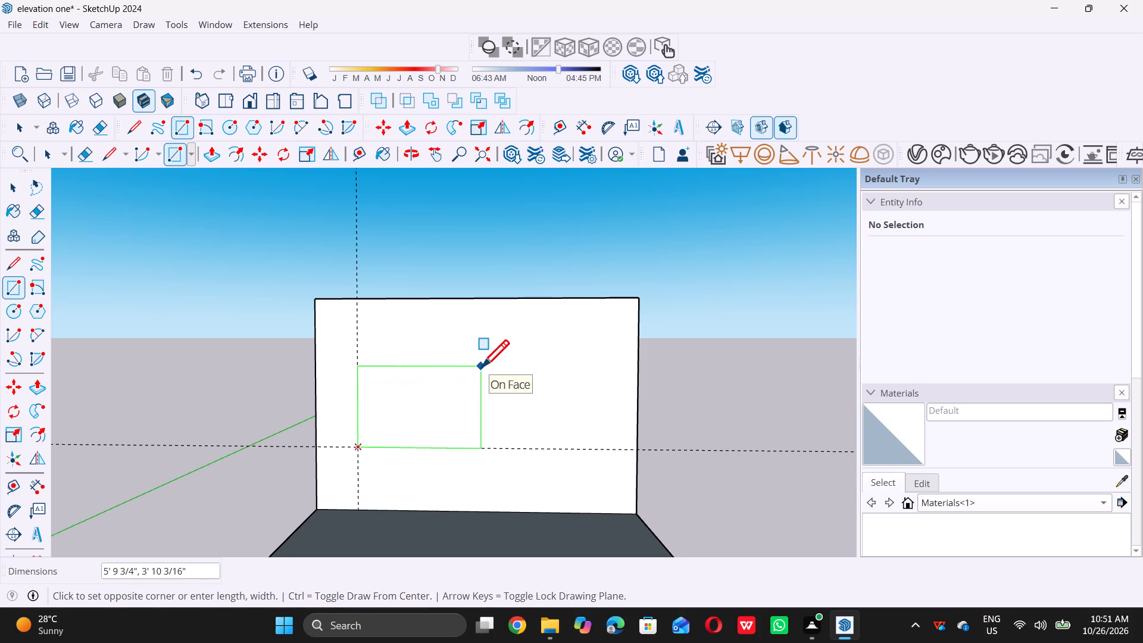
text(4')
key(Return)
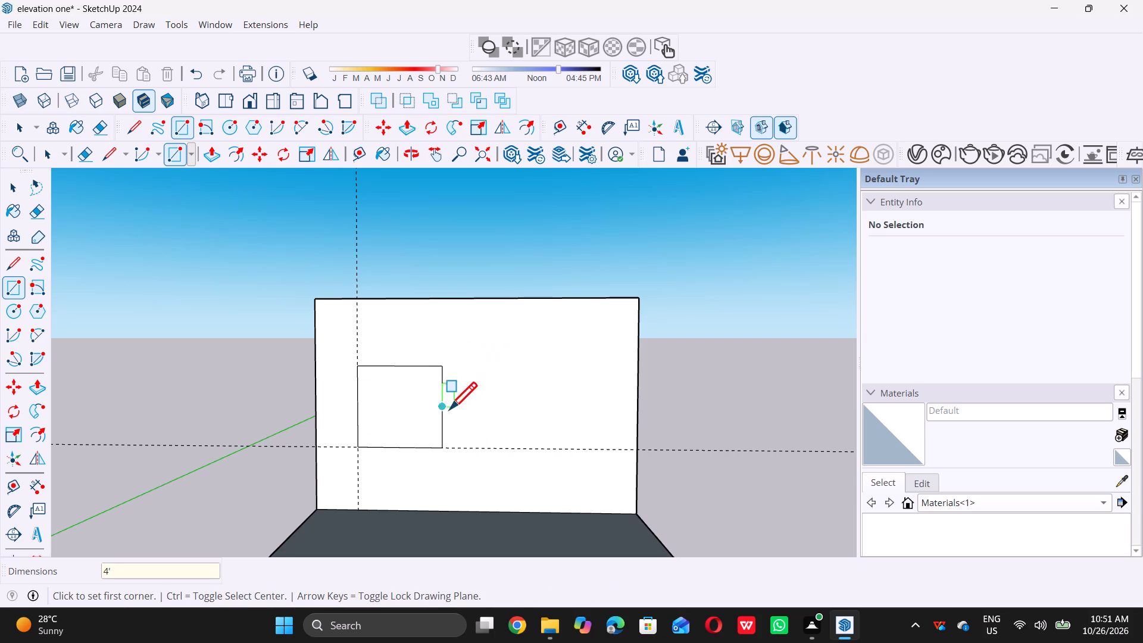
scroll(426, 376, up, 5)
scroll(433, 381, down, 7)
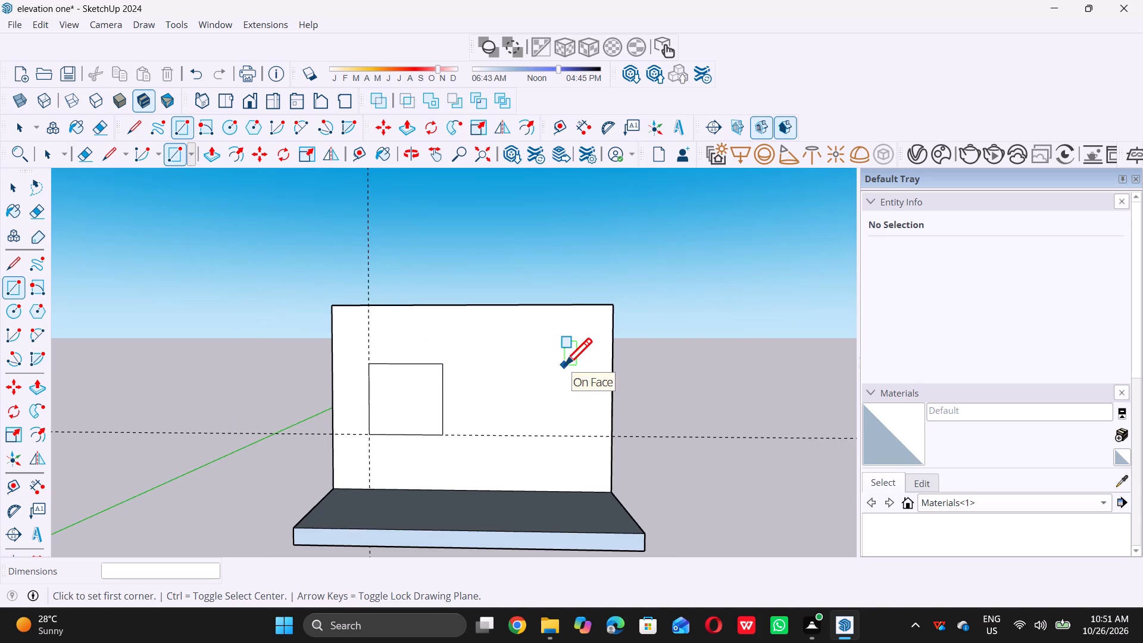
key(space)
Delete all guide lines from the model.
scroll(430, 317, down, 2)
middle_drag(420, 305, 398, 349)
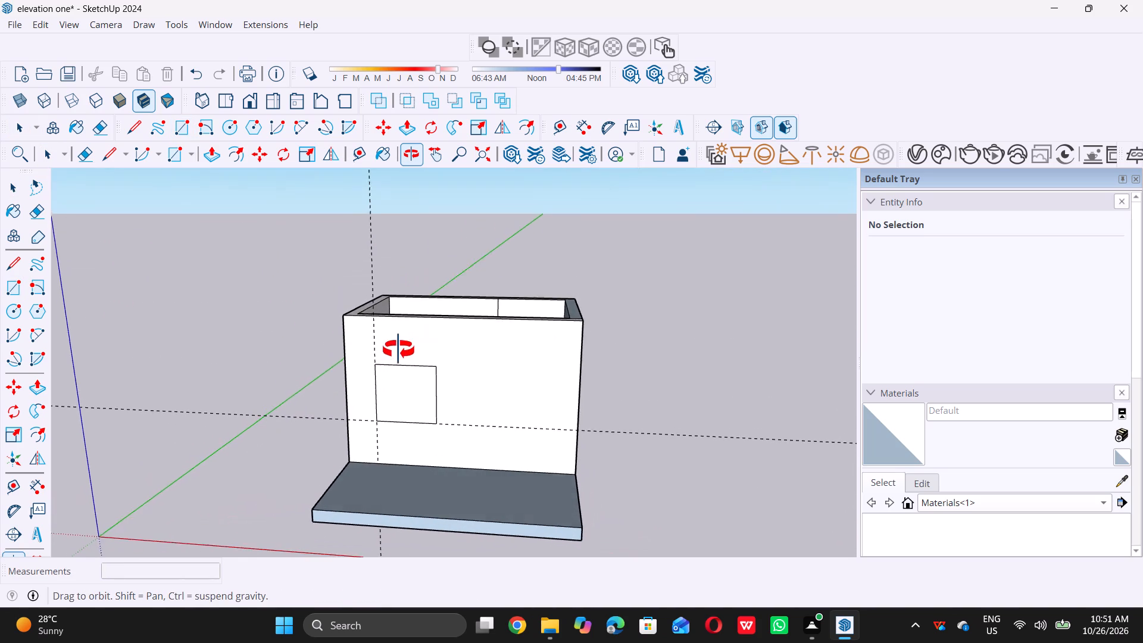
middle_drag(398, 349, 398, 347)
scroll(519, 438, up, 1)
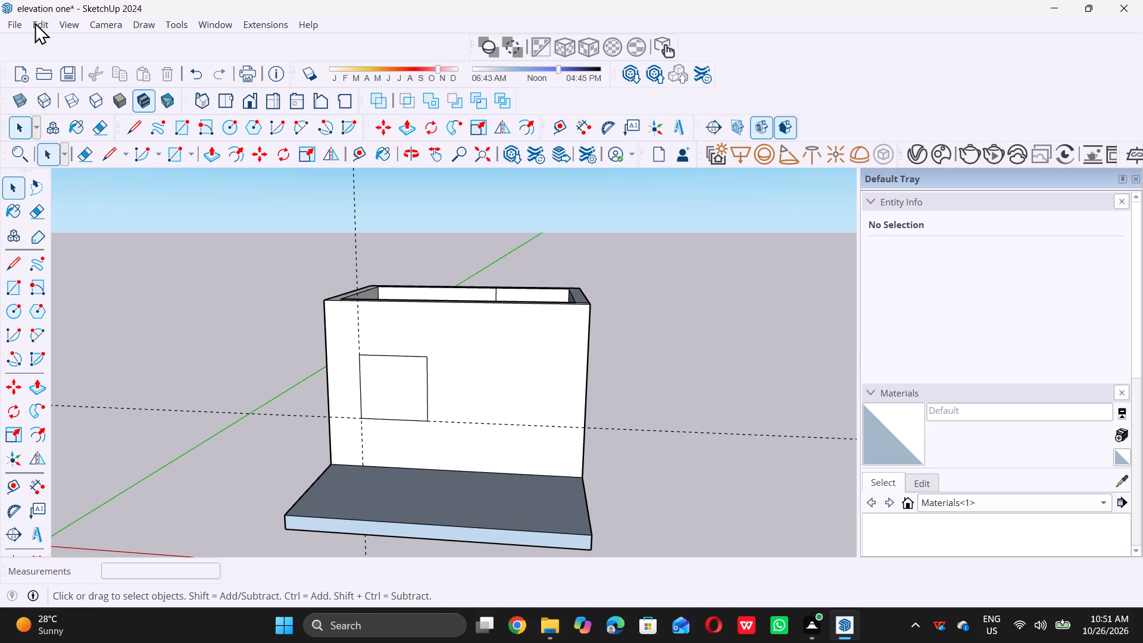
click(35, 26)
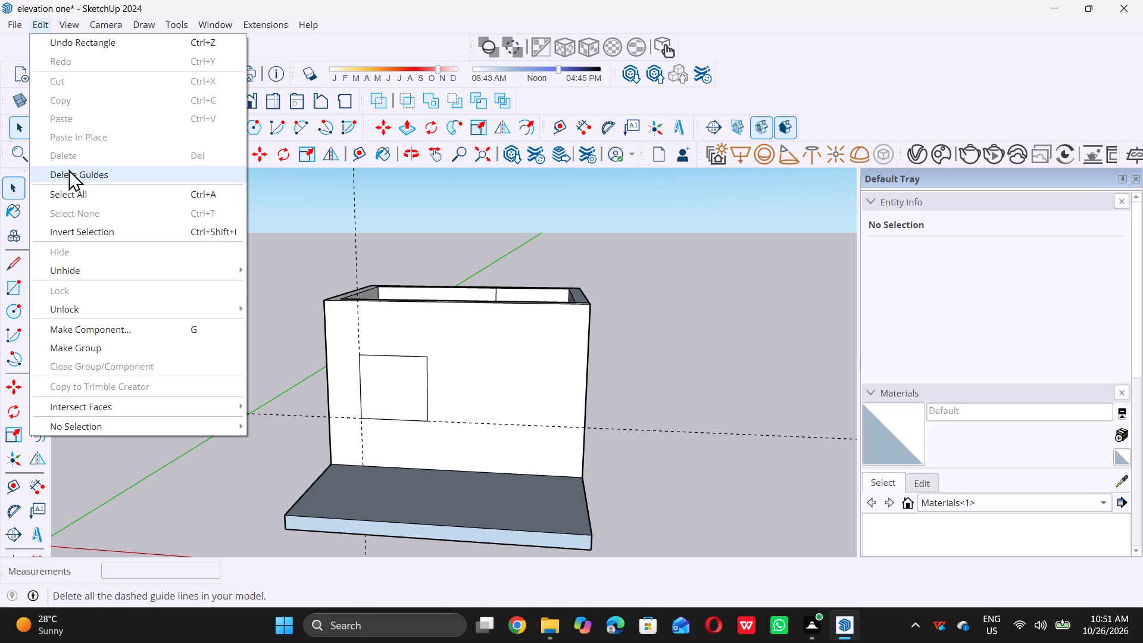
click(70, 171)
Draw a 3' by 7' door rectangle standing on the slab near the front wall's right end.
scroll(429, 392, down, 4)
middle_click(441, 402)
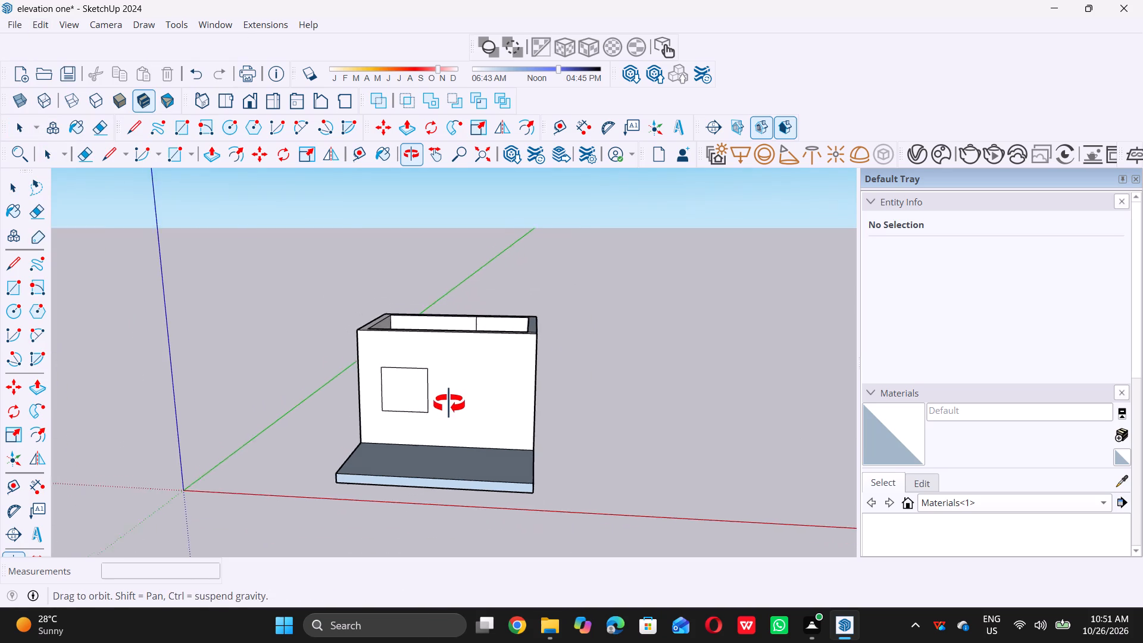
scroll(452, 399, up, 3)
middle_drag(462, 379, 458, 366)
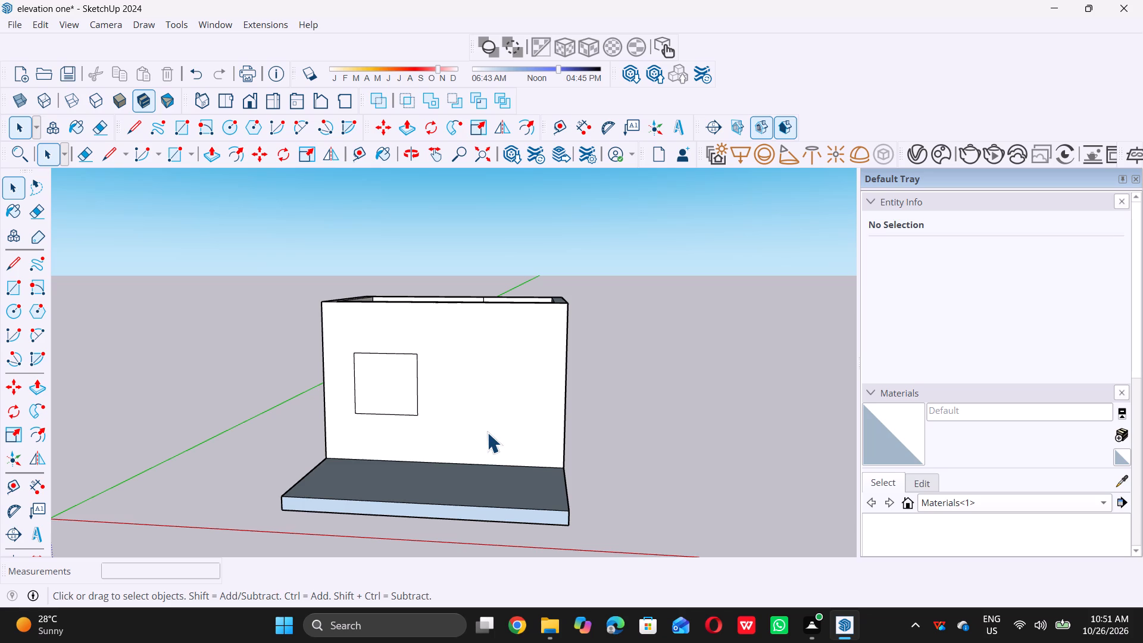
scroll(524, 447, up, 3)
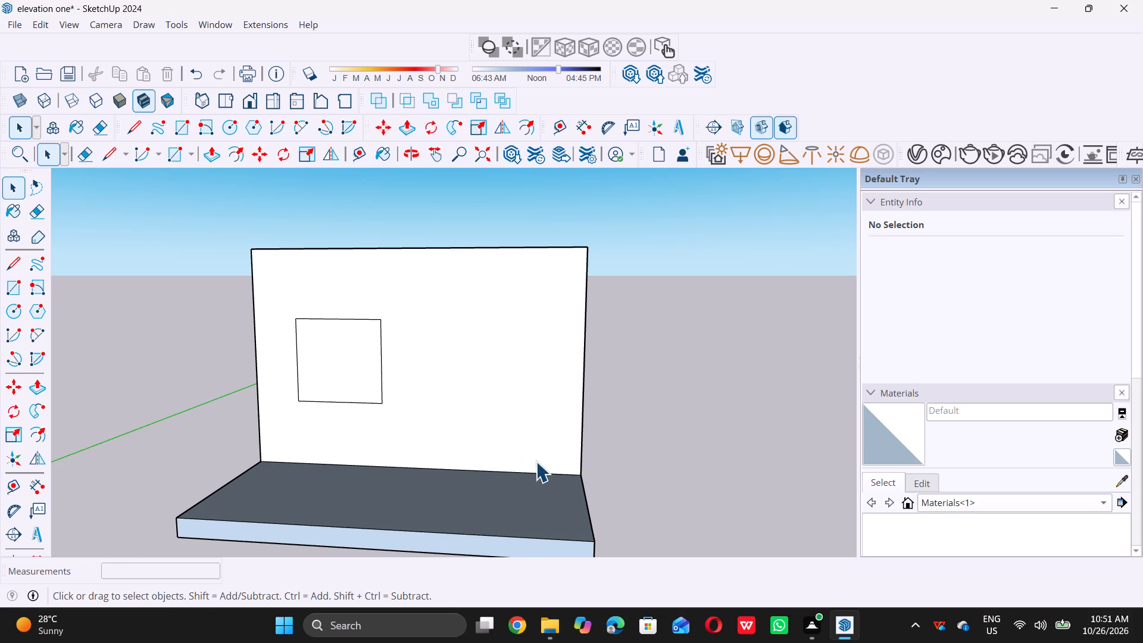
key(r)
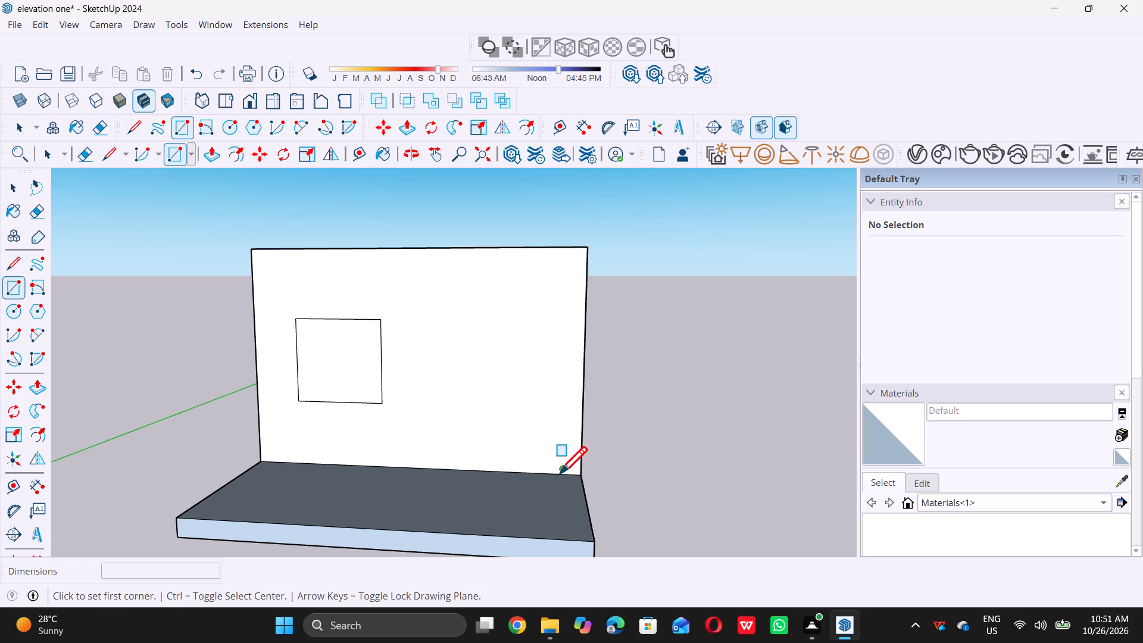
click(558, 476)
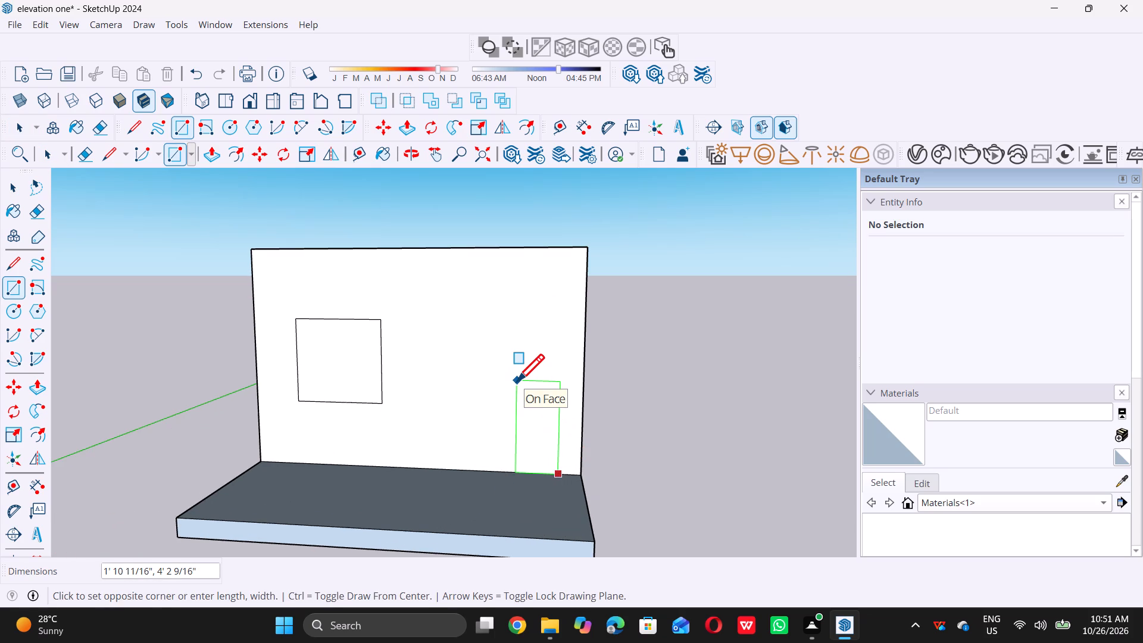
key(3)
key(apostrophe)
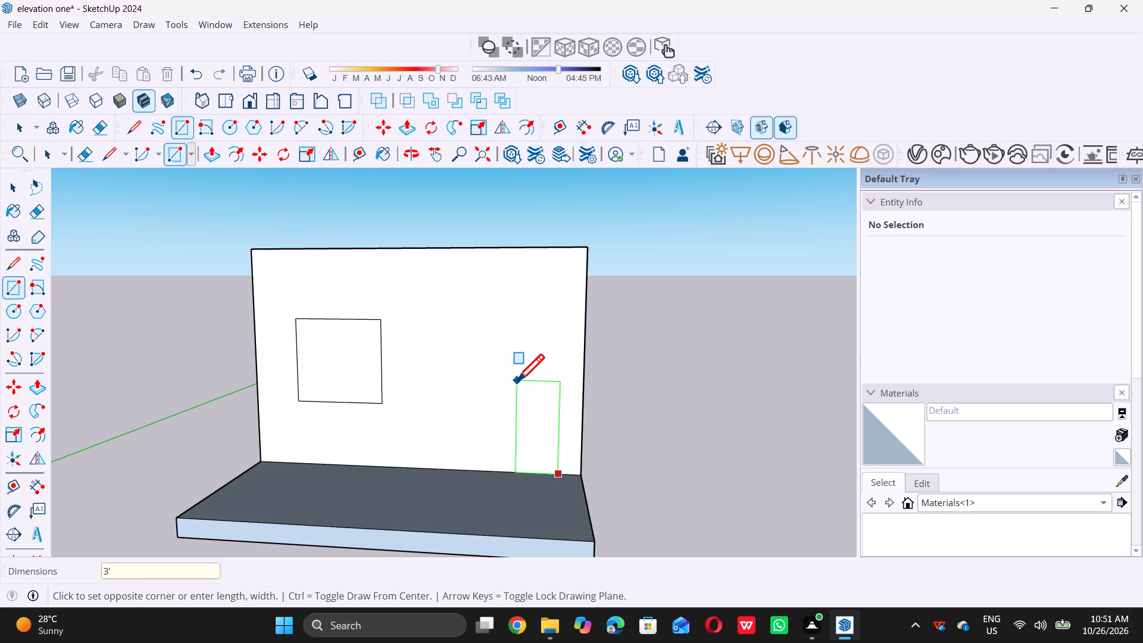
key(comma)
key(7)
key(apostrophe)
key(Return)
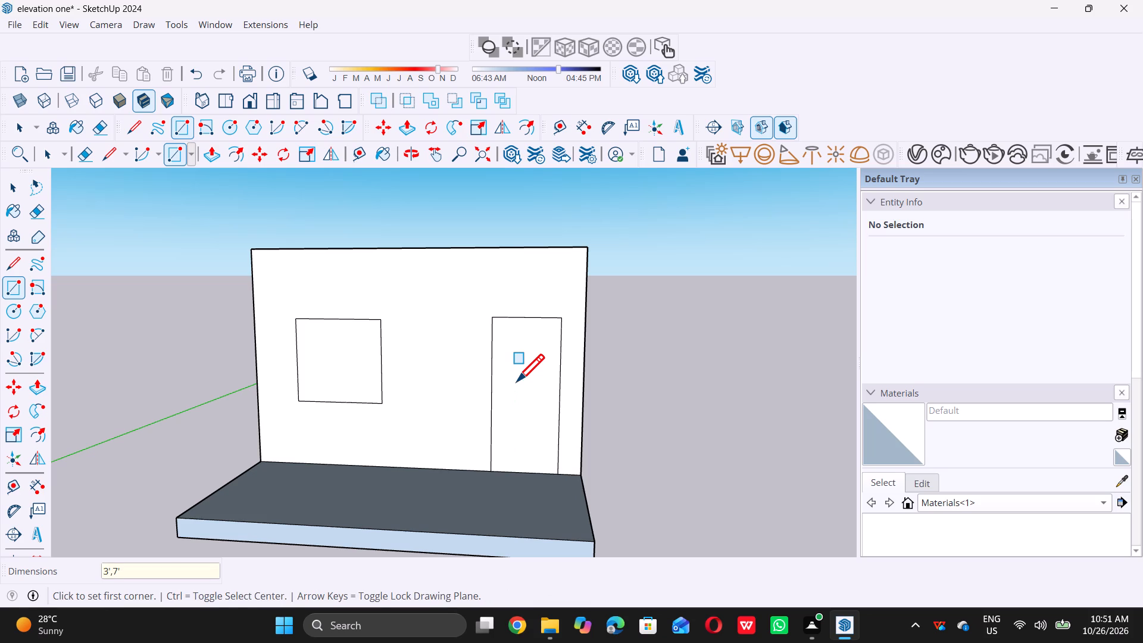
key(space)
Push/Pull the door face 9" inward through the front wall to cut the door opening.
scroll(483, 386, down, 6)
middle_drag(430, 349, 448, 360)
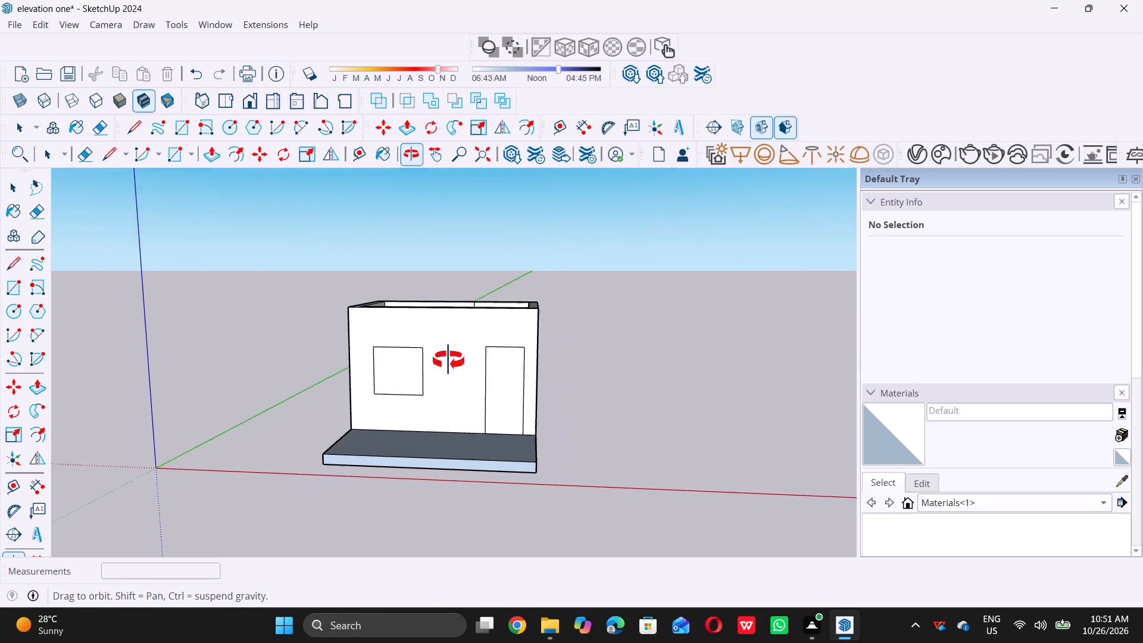
middle_drag(448, 360, 660, 480)
middle_drag(464, 298, 433, 324)
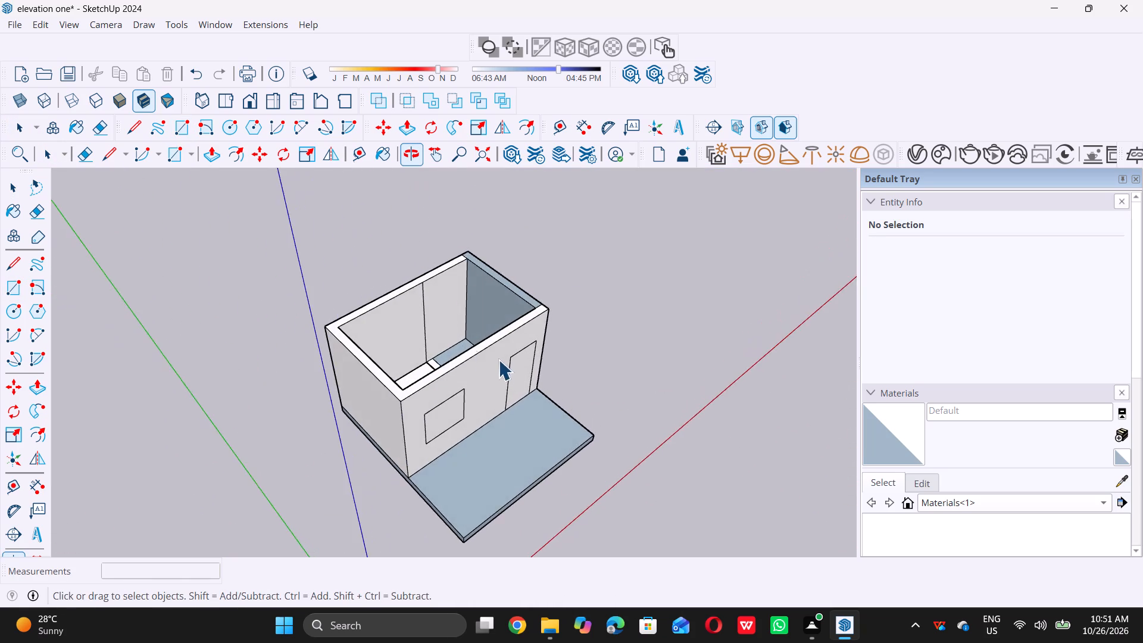
scroll(504, 366, up, 6)
click(532, 361)
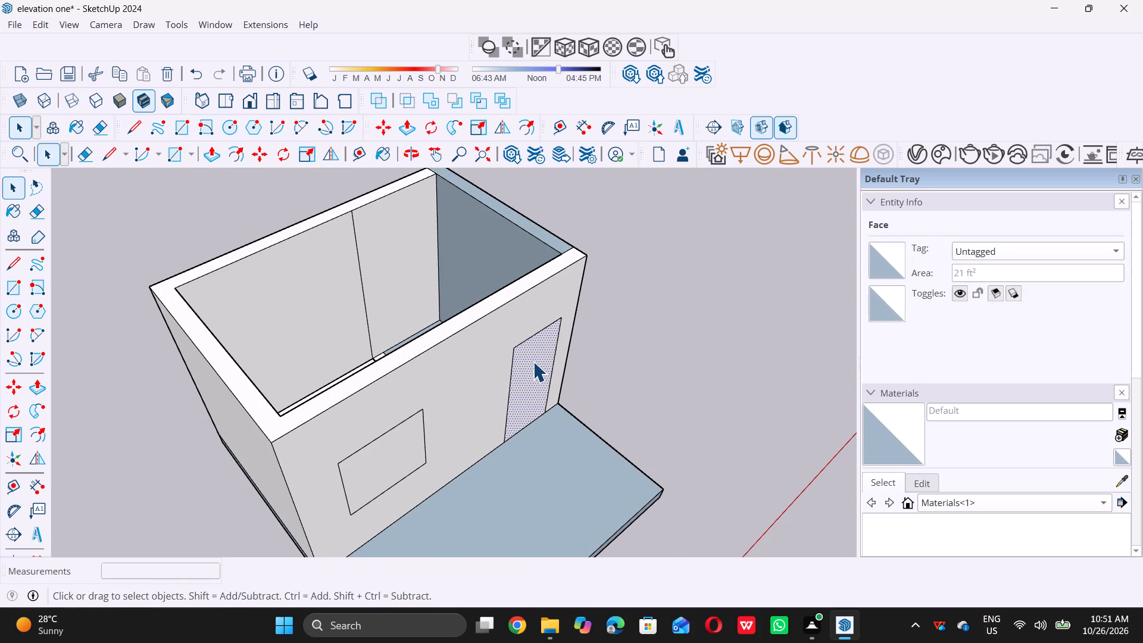
key(p)
click(533, 361)
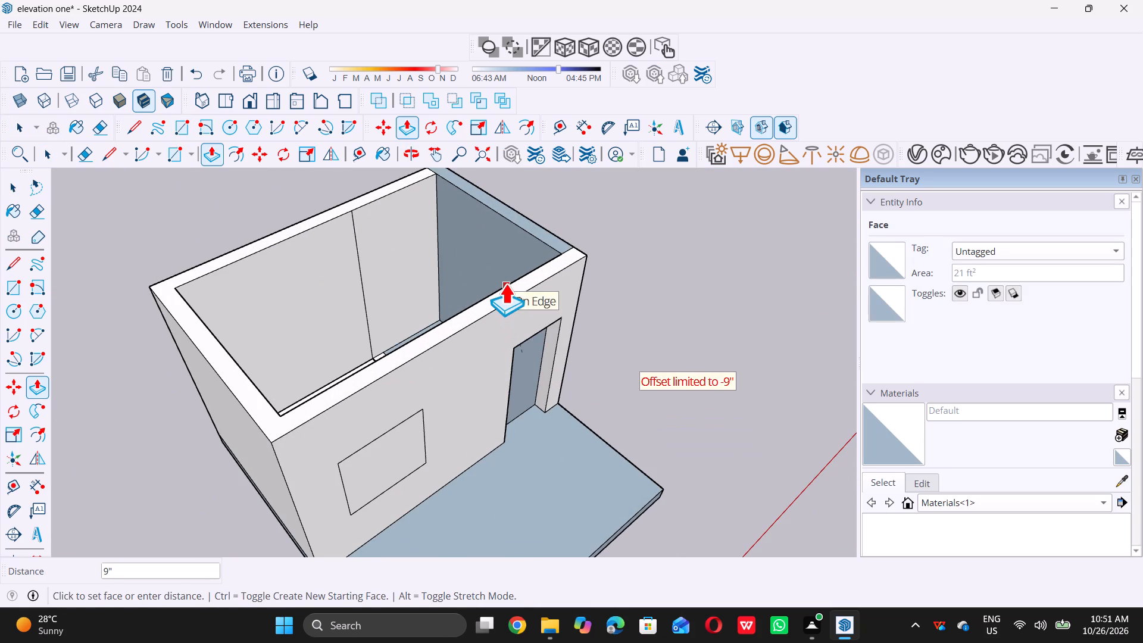
click(505, 283)
Push/Pull the window rectangle 9" inward through the front wall to cut the window opening.
click(379, 455)
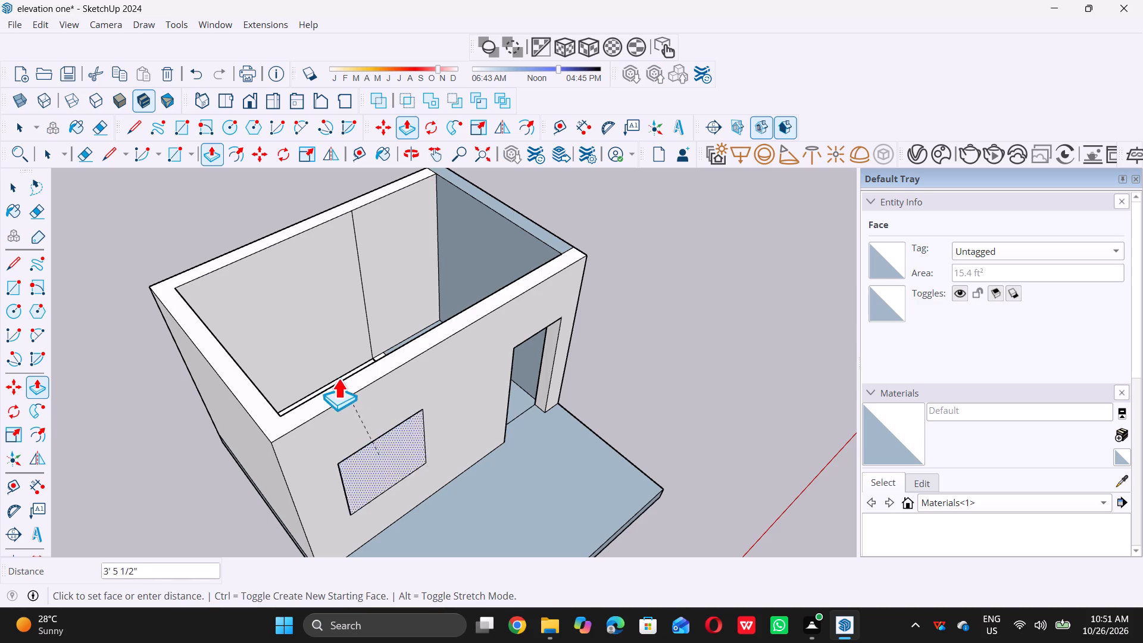
scroll(358, 364, up, 5)
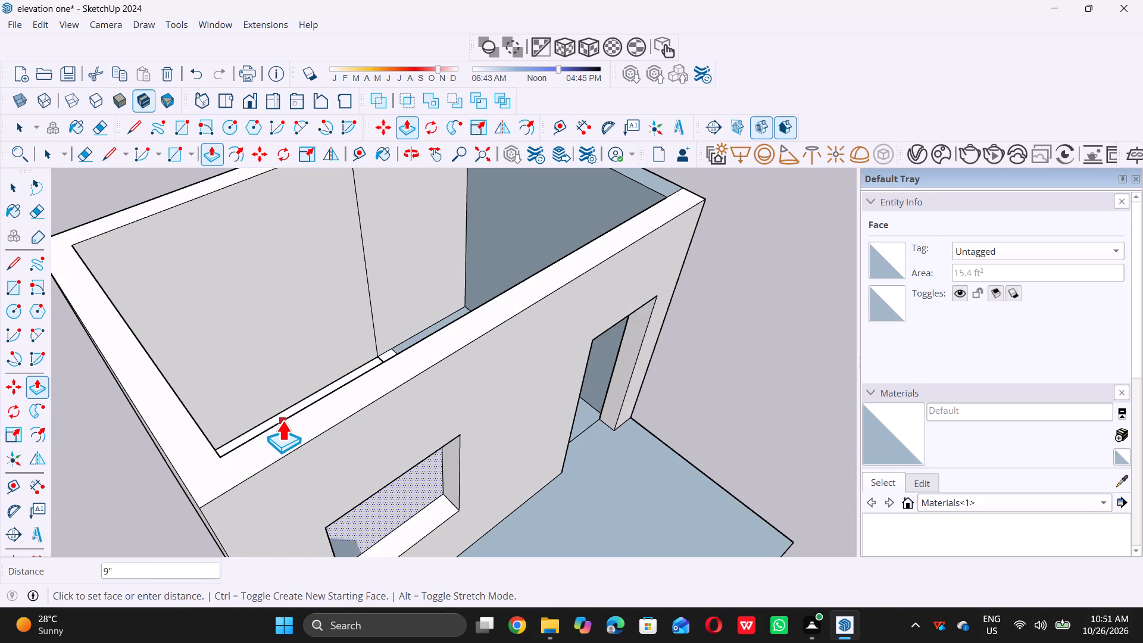
click(282, 422)
key(space)
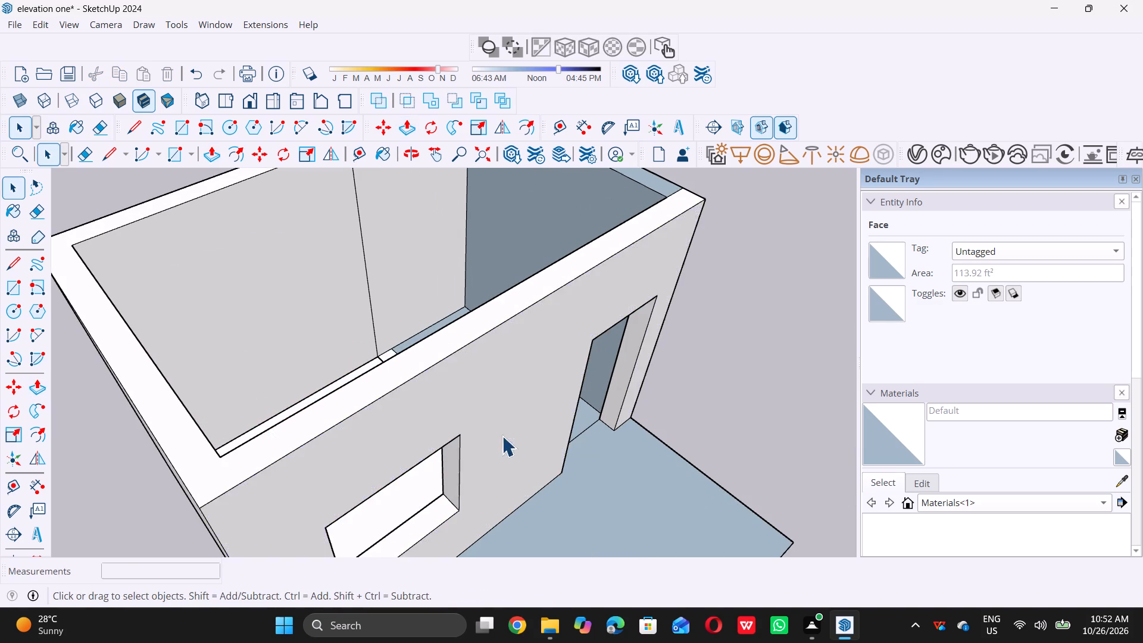
Examine the window and door openings from the front of the house.
scroll(508, 430, down, 6)
middle_drag(552, 391, 307, 255)
middle_drag(358, 335, 408, 299)
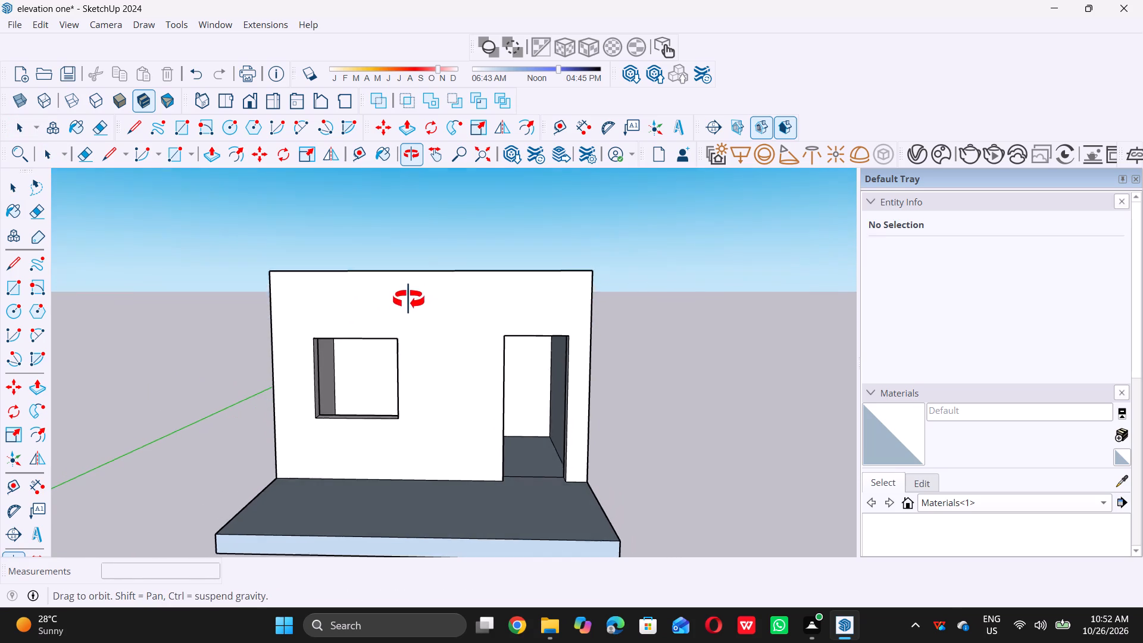
middle_drag(408, 299, 407, 302)
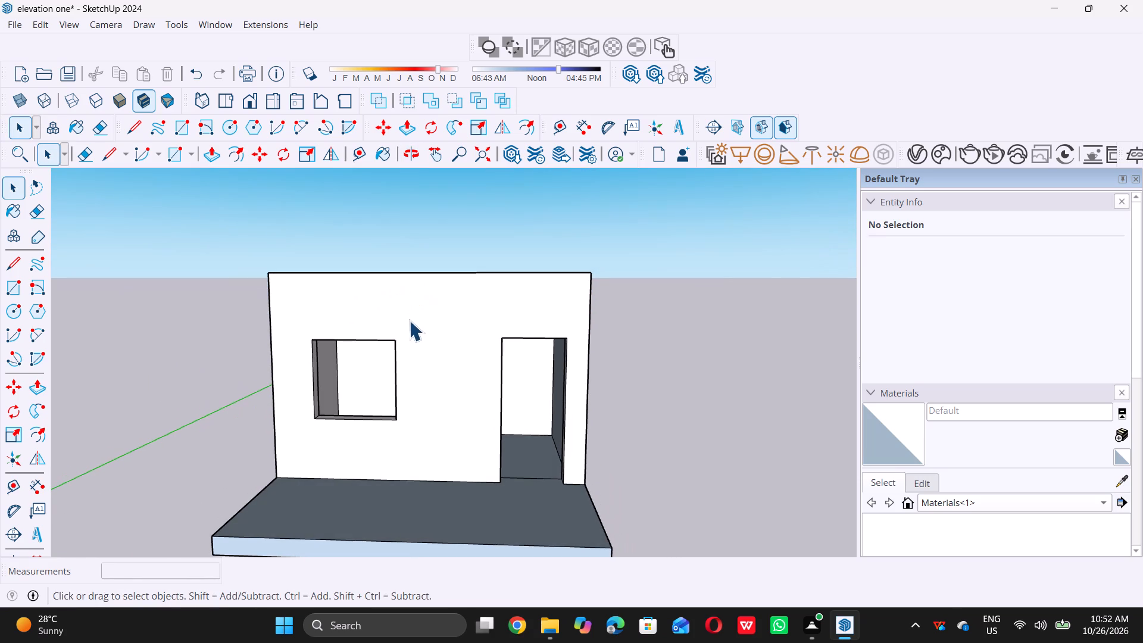
scroll(403, 316, down, 6)
middle_drag(371, 306, 362, 338)
scroll(369, 353, up, 2)
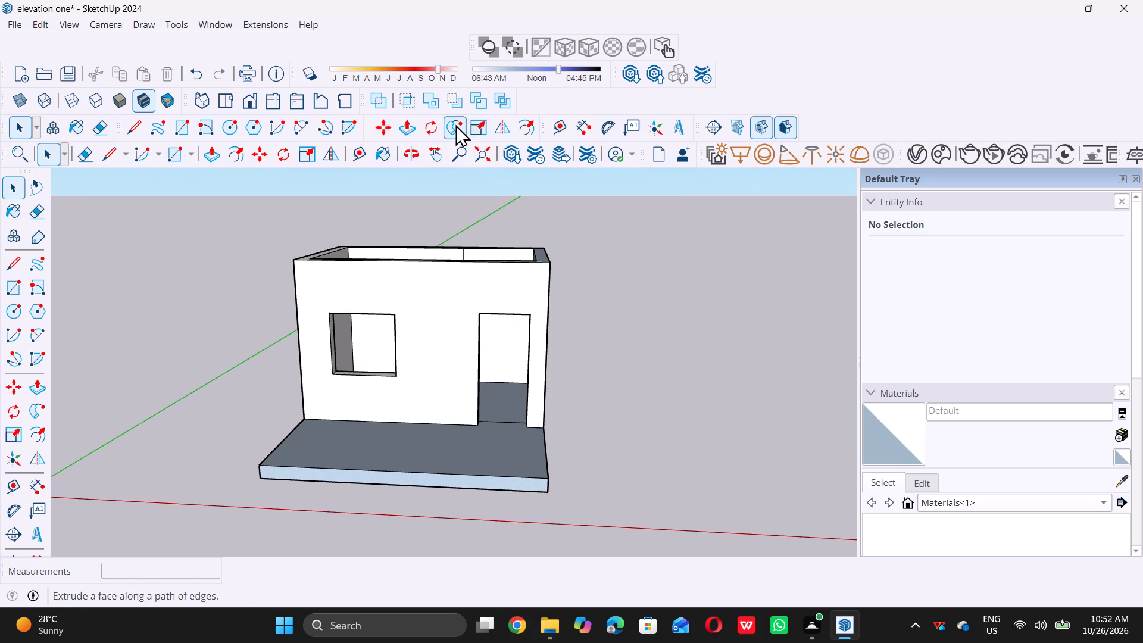
Search the 3D Warehouse for "window" models.
click(512, 154)
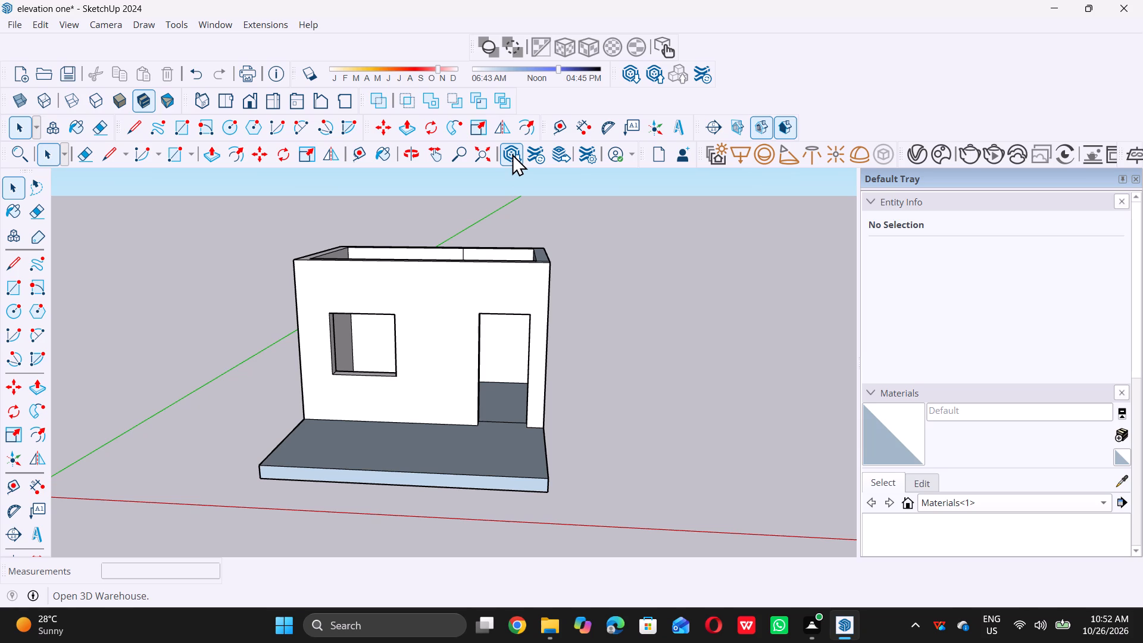
double_click(510, 154)
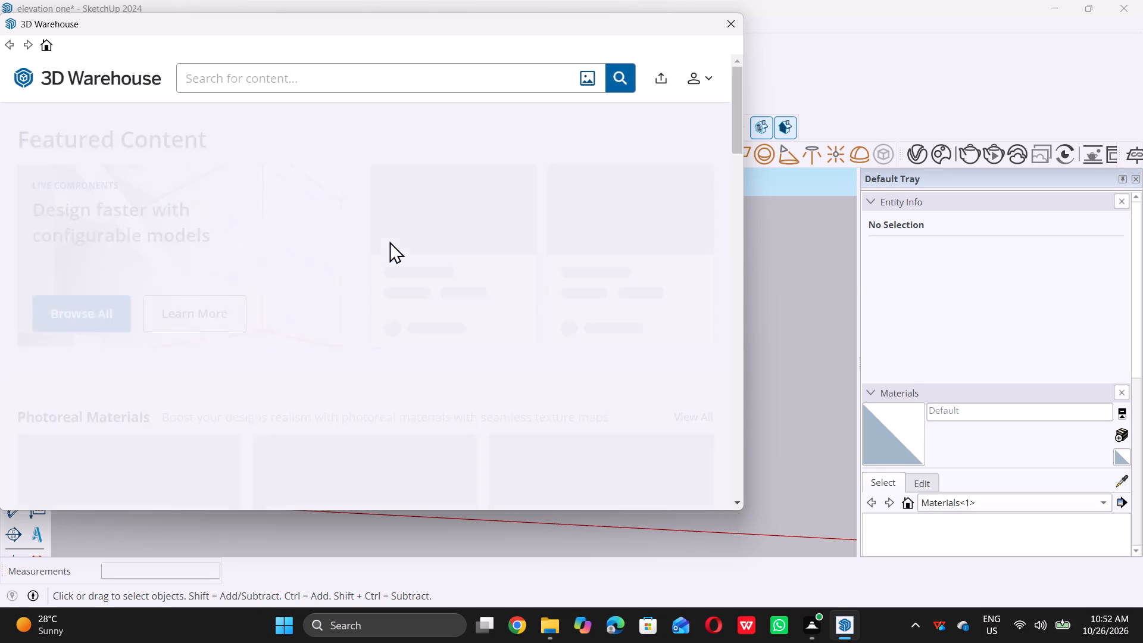
click(330, 71)
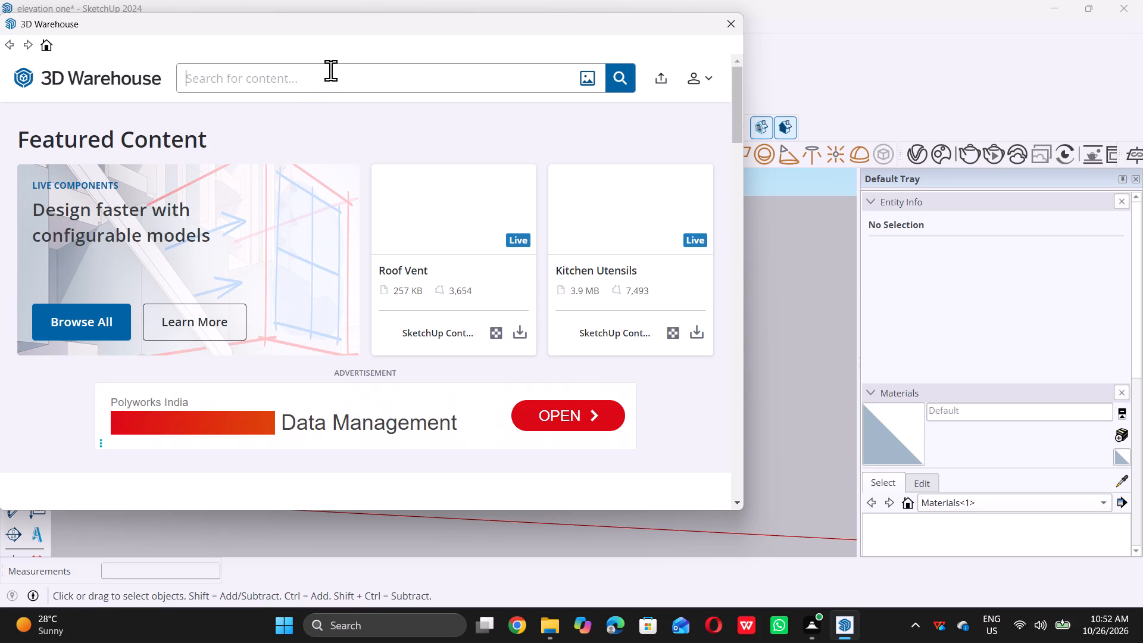
text(doo)
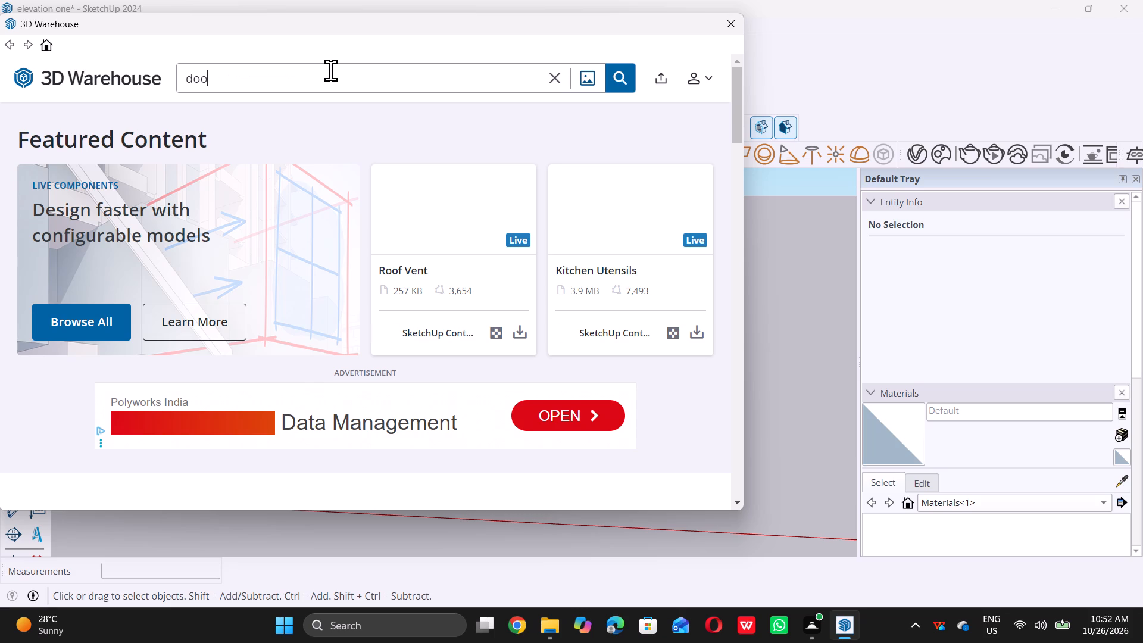
text(rs)
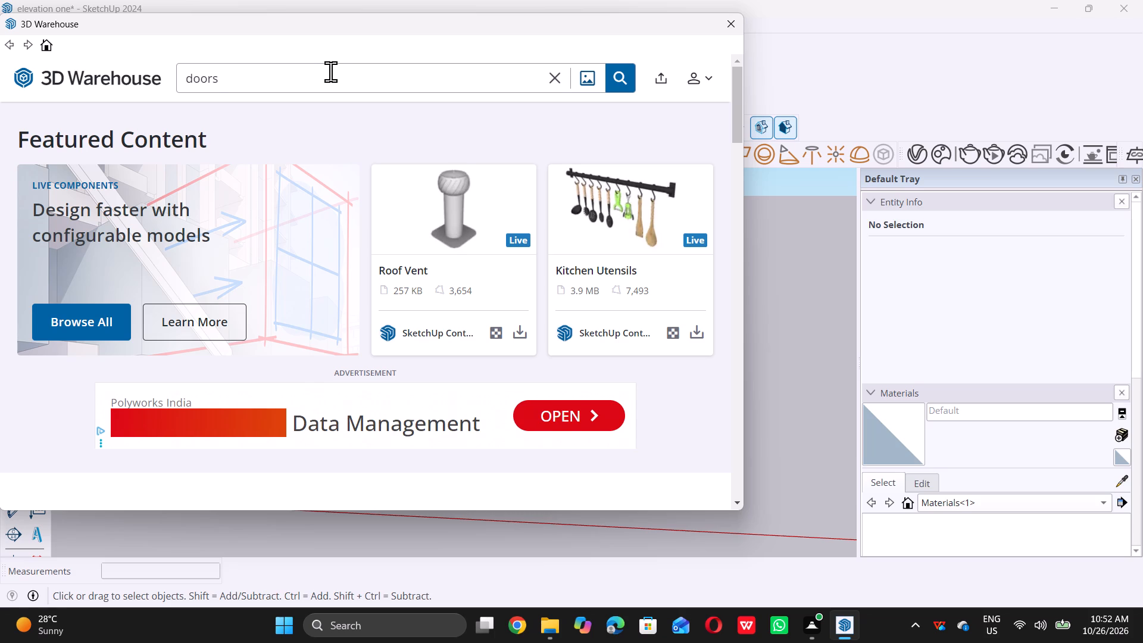
key(BackSpace)
key(BackSpace)
key(BackSpace)
key(BackSpace)
key(BackSpace)
text(win)
text(dow)
key(Return)
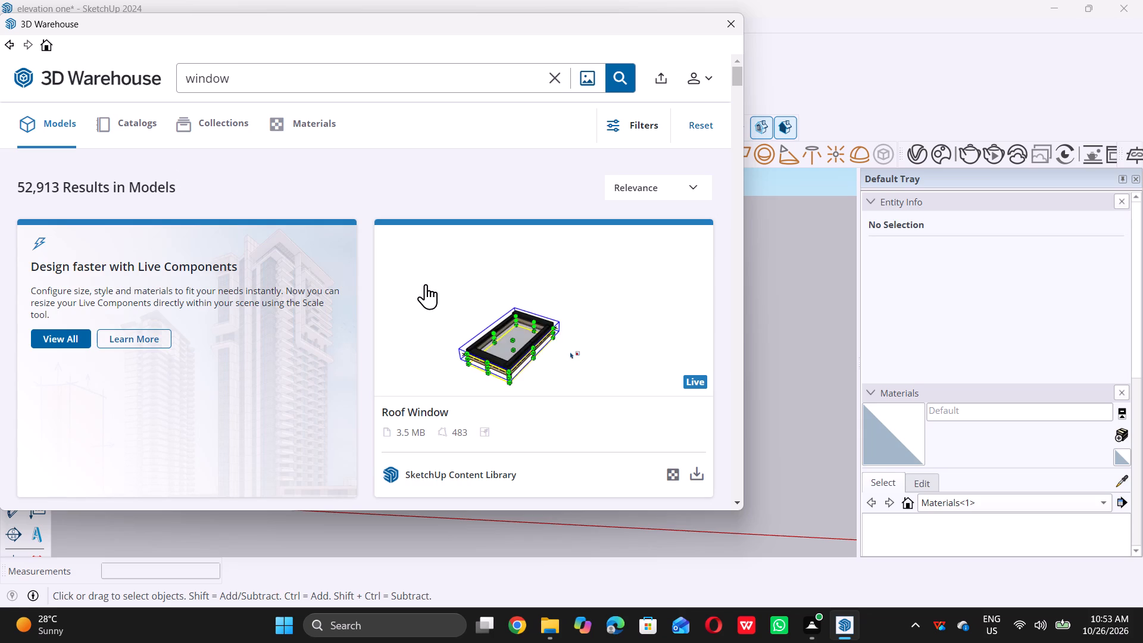
Browse the window models in the search results for one that suits the front wall opening.
scroll(461, 319, down, 4)
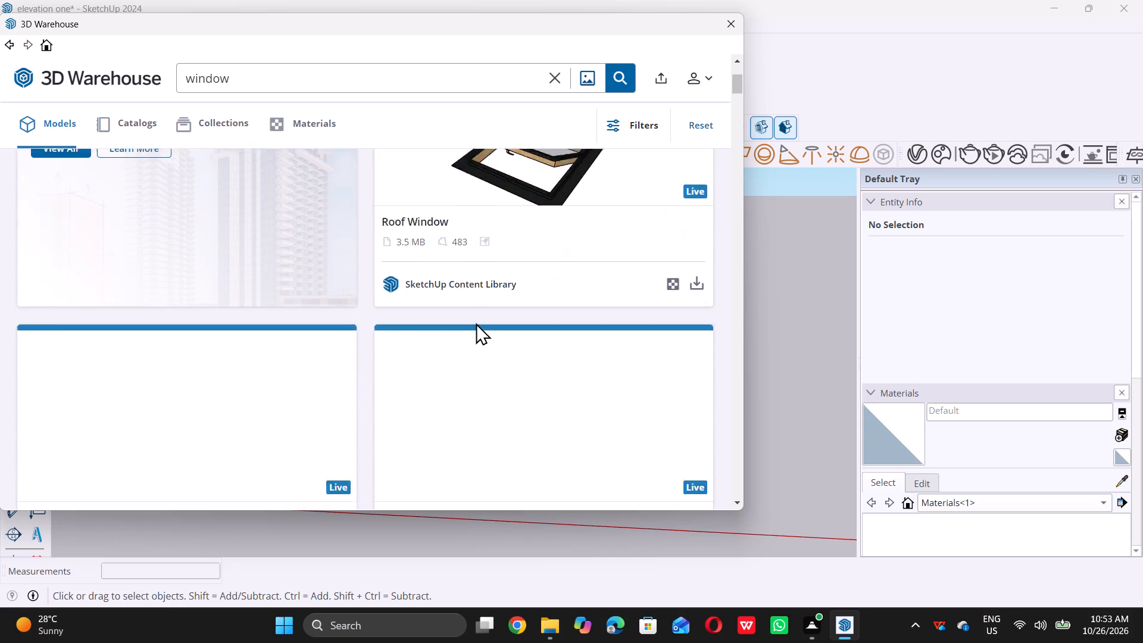
scroll(482, 321, down, 2)
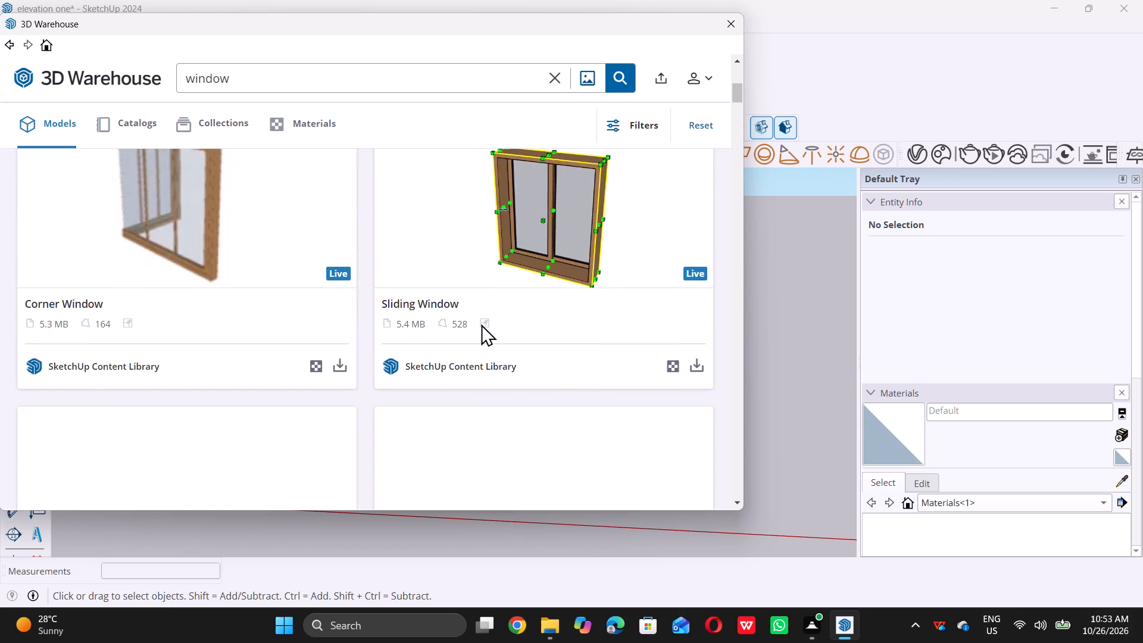
scroll(480, 326, down, 4)
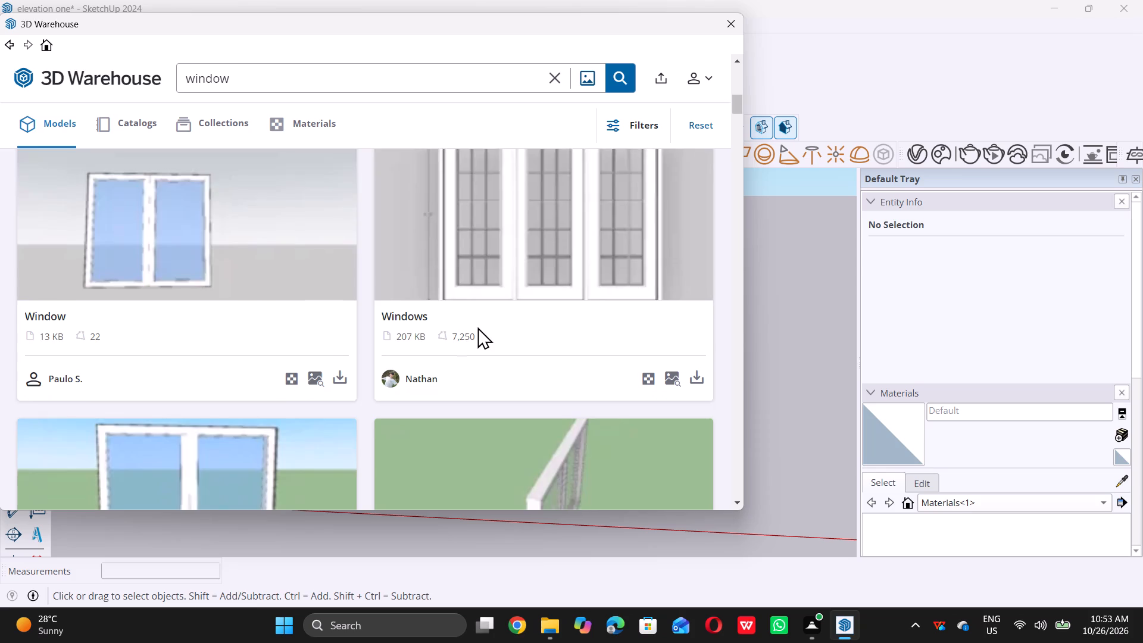
scroll(477, 327, down, 5)
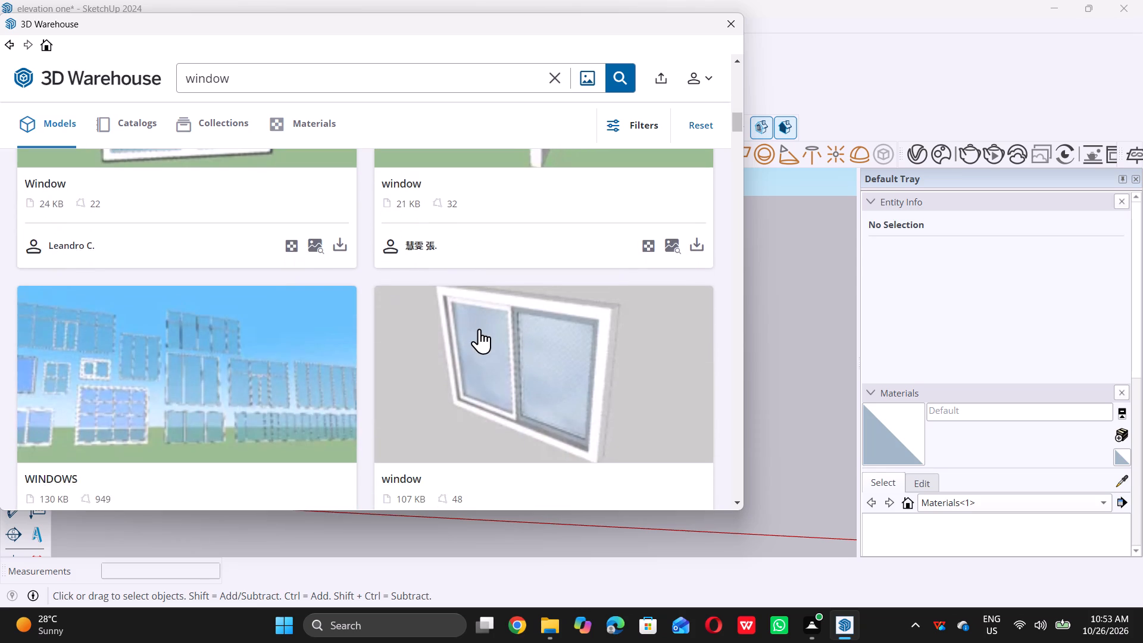
scroll(479, 329, down, 9)
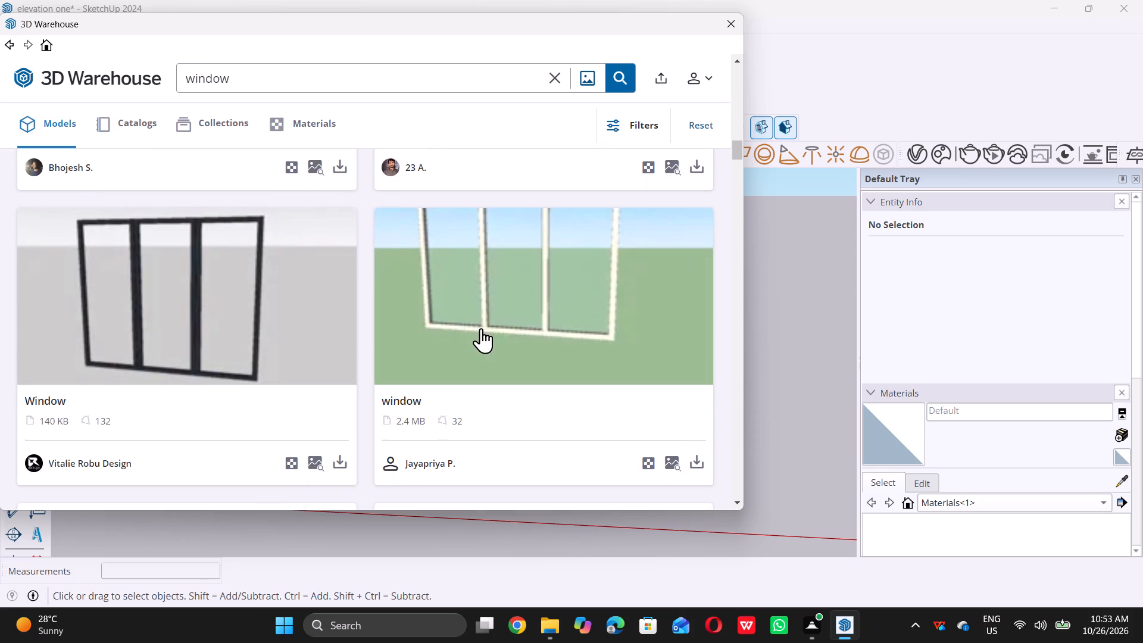
scroll(482, 329, down, 8)
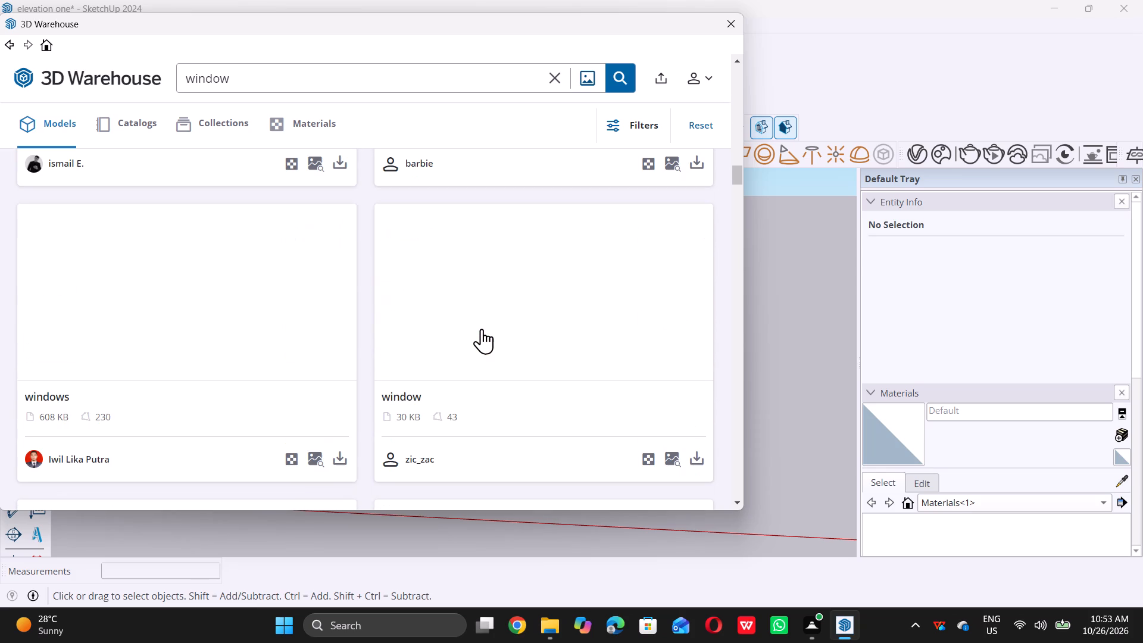
scroll(482, 330, down, 4)
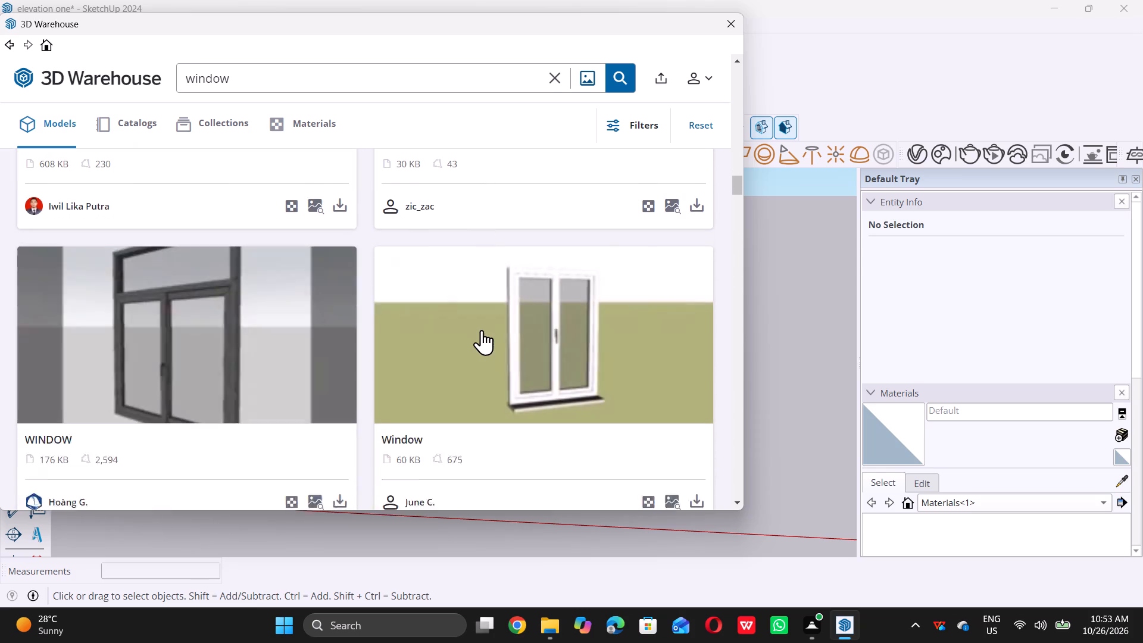
scroll(482, 330, down, 4)
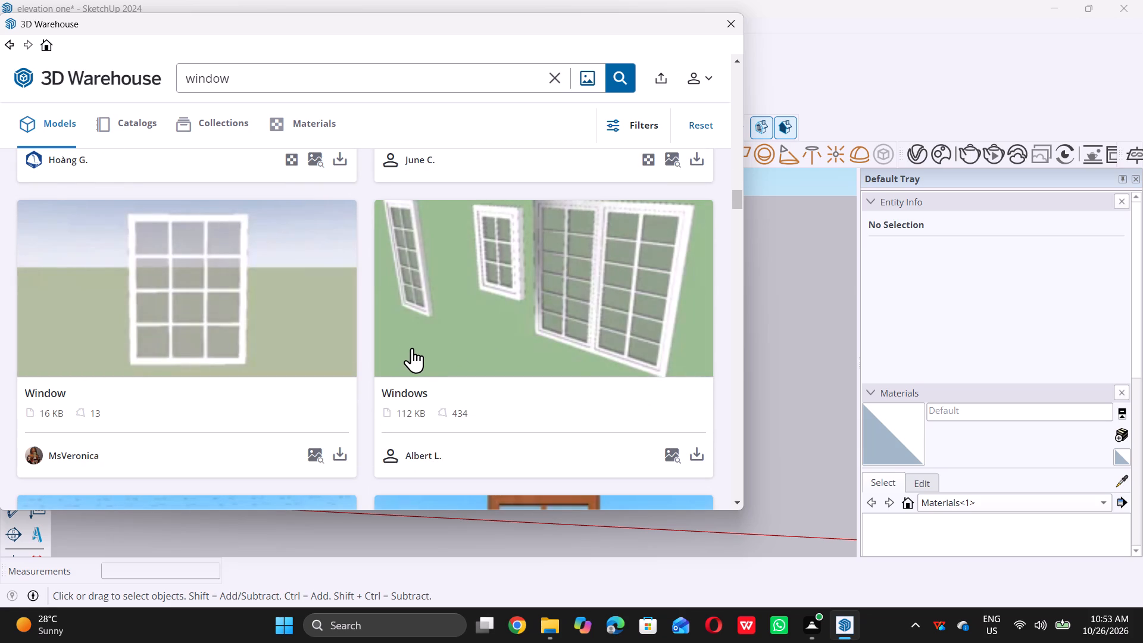
scroll(406, 349, down, 1)
scroll(416, 354, up, 1)
scroll(416, 357, down, 1)
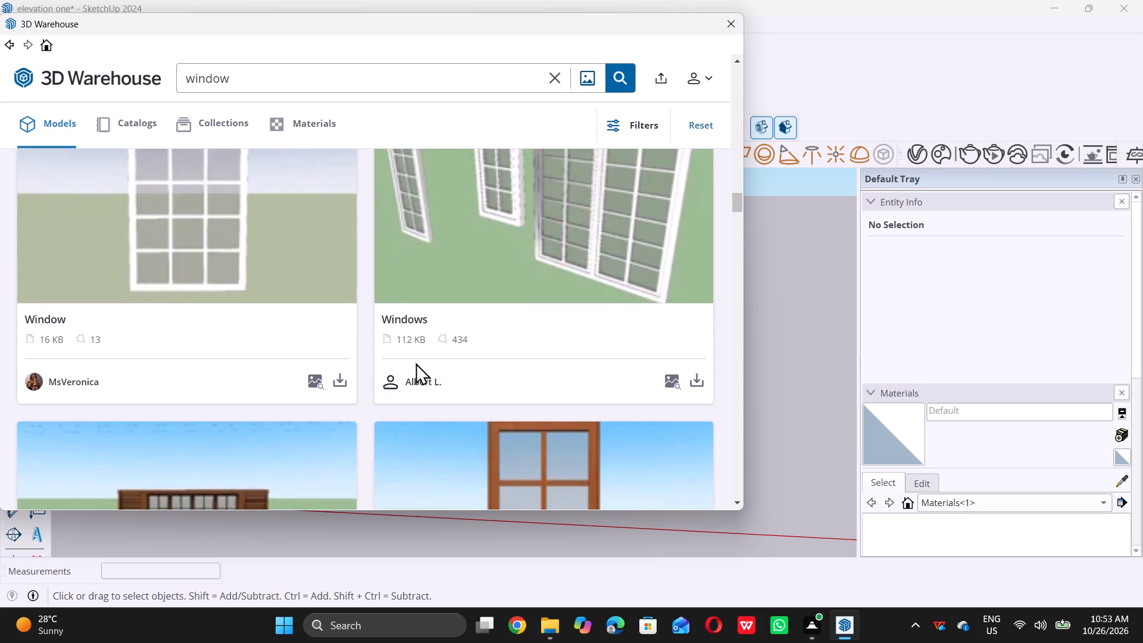
scroll(416, 367, down, 5)
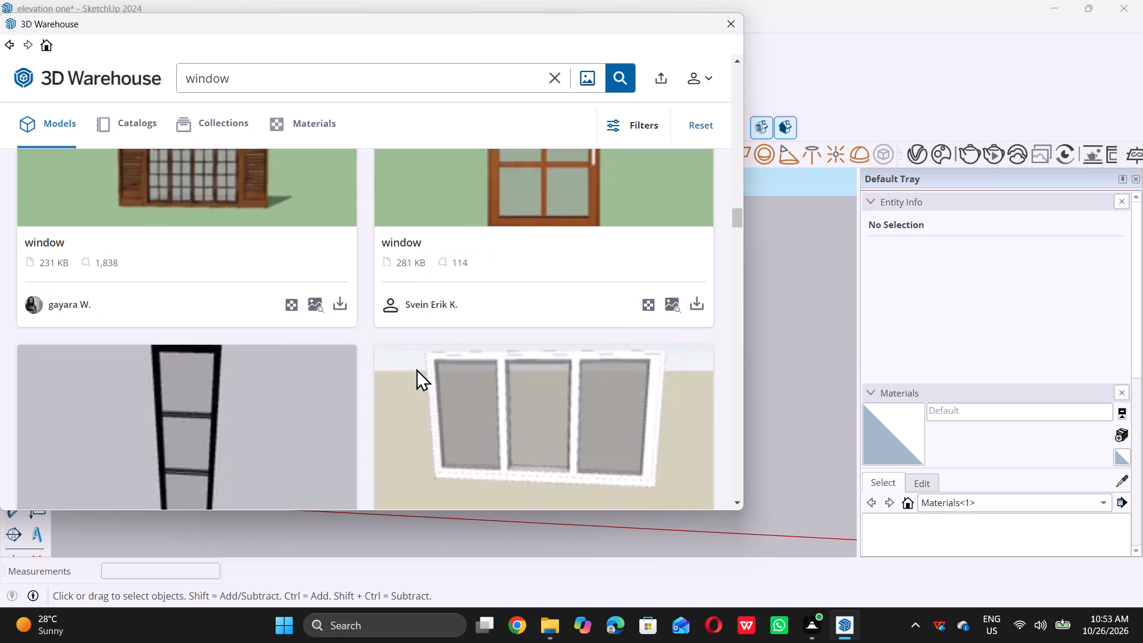
scroll(416, 369, down, 14)
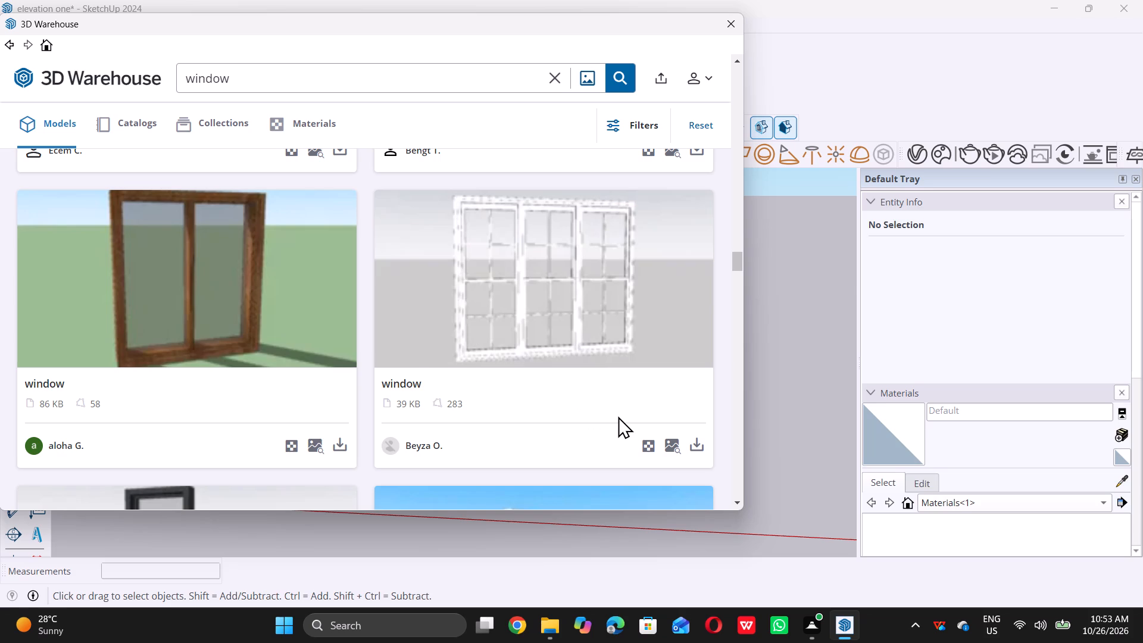
Request the white three-panel grid window, play and skip the promotional video to unlock more downloads, and dismiss the subscription offer.
click(699, 446)
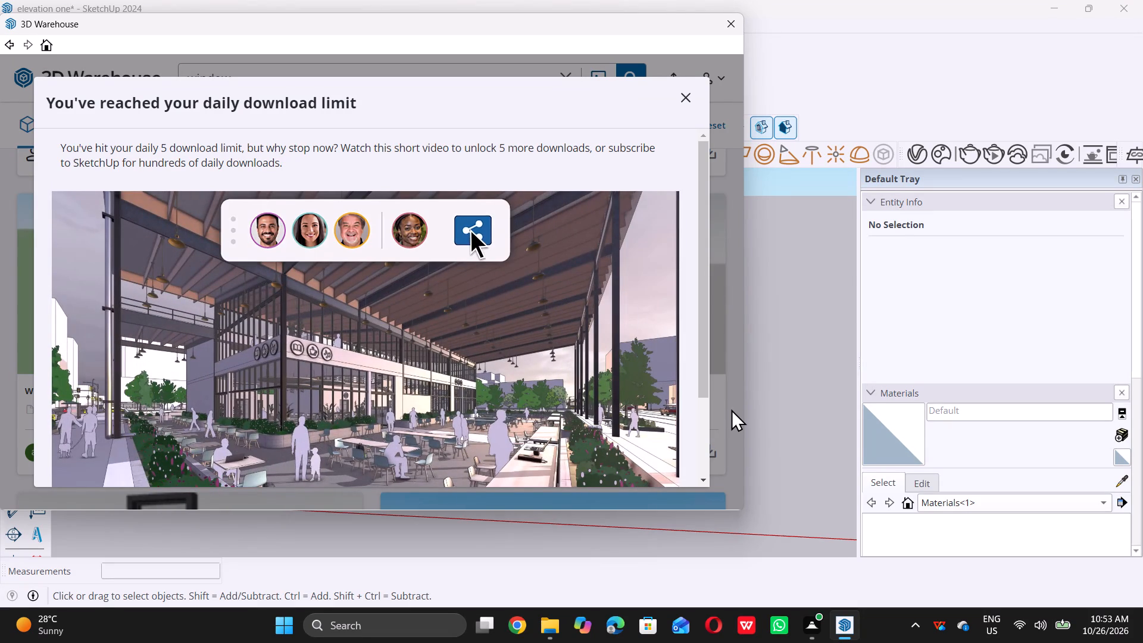
scroll(585, 370, down, 6)
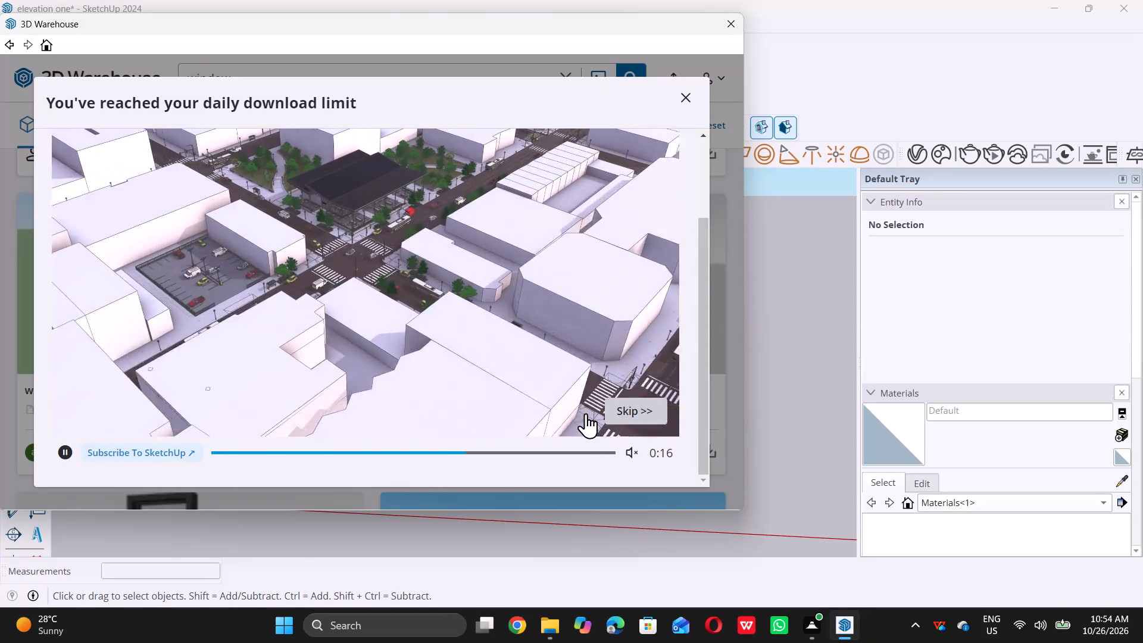
click(622, 412)
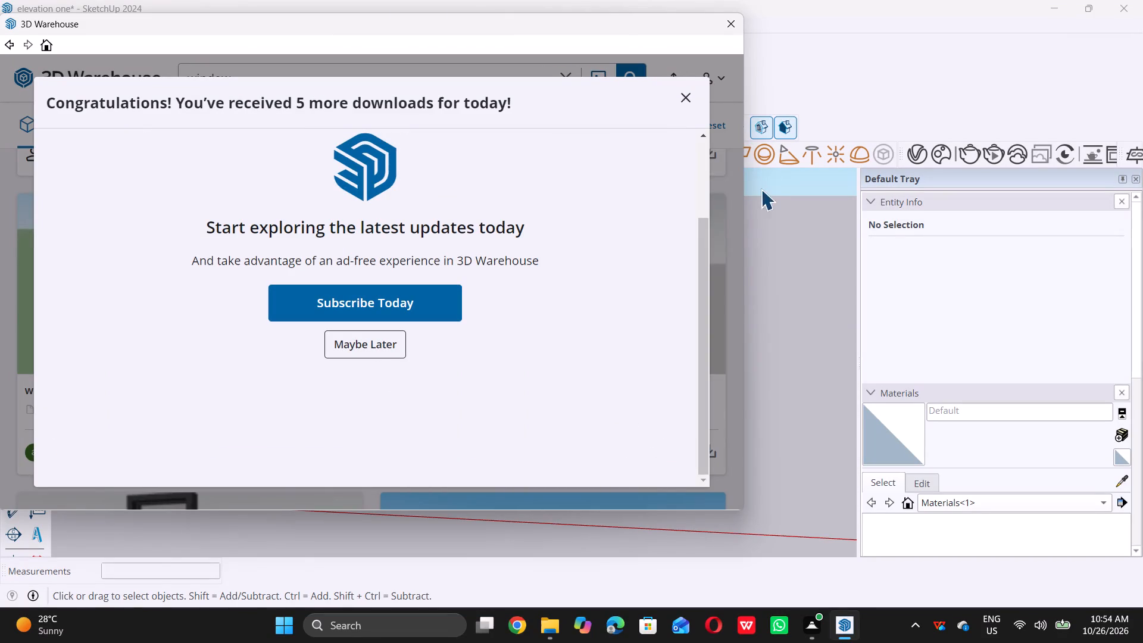
click(689, 101)
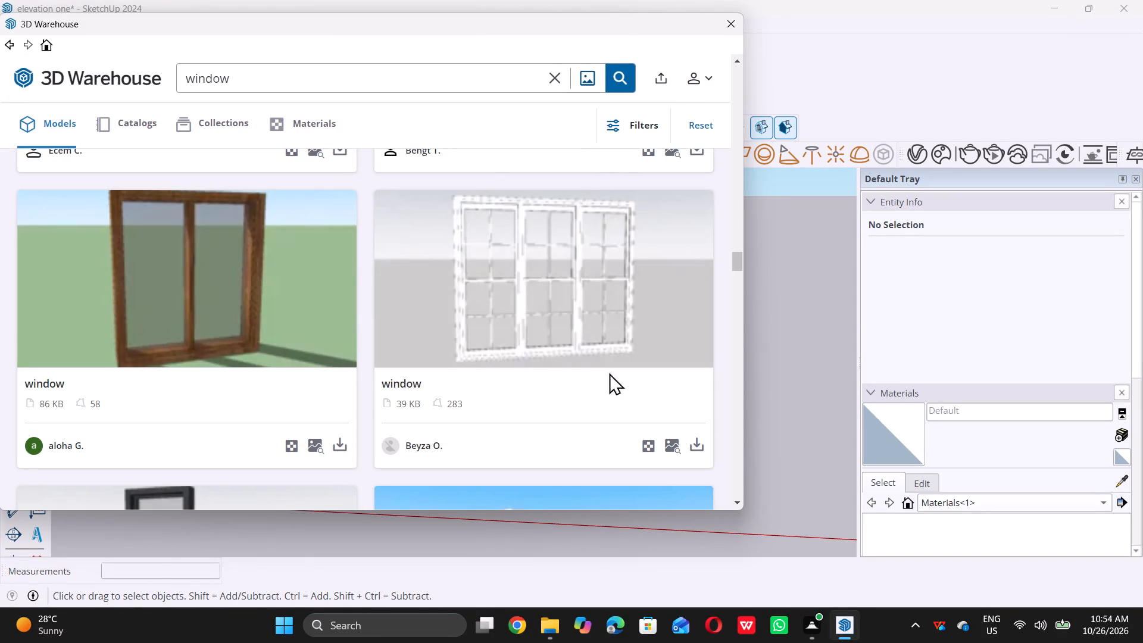
Download the white three-panel grid window as a file named windon instead of loading it into the model, and close 3D Warehouse.
click(695, 443)
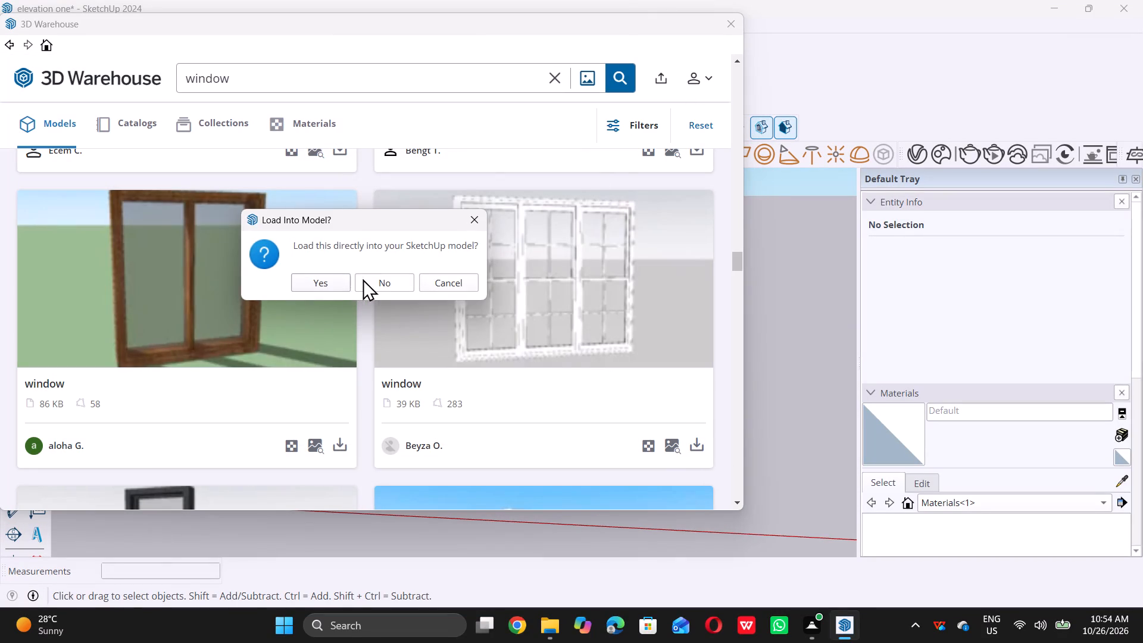
click(391, 286)
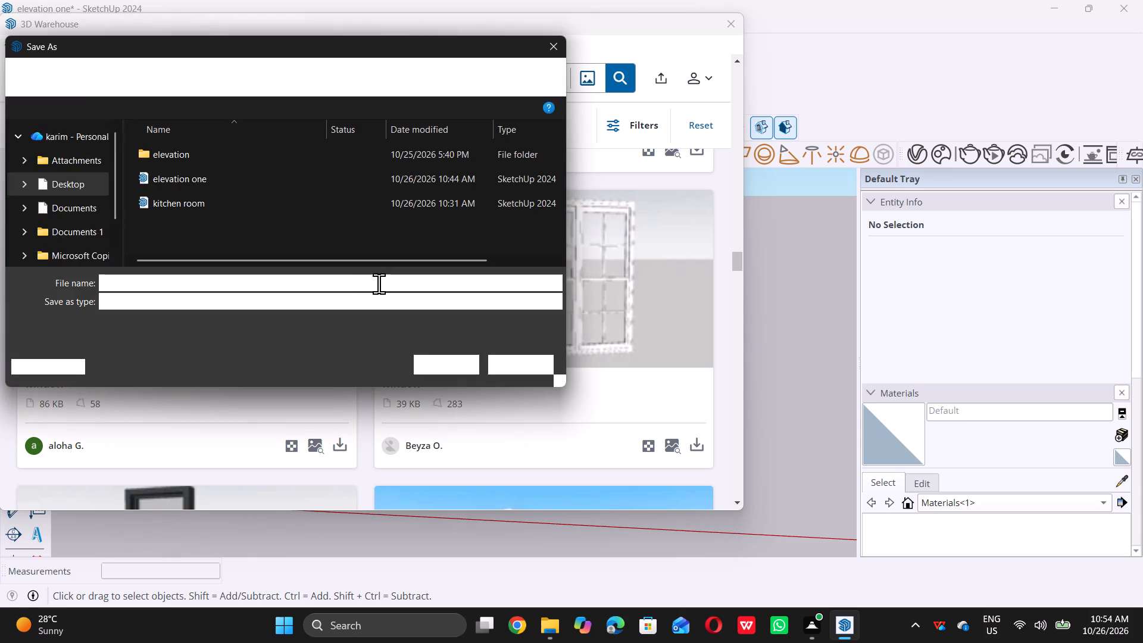
click(212, 276)
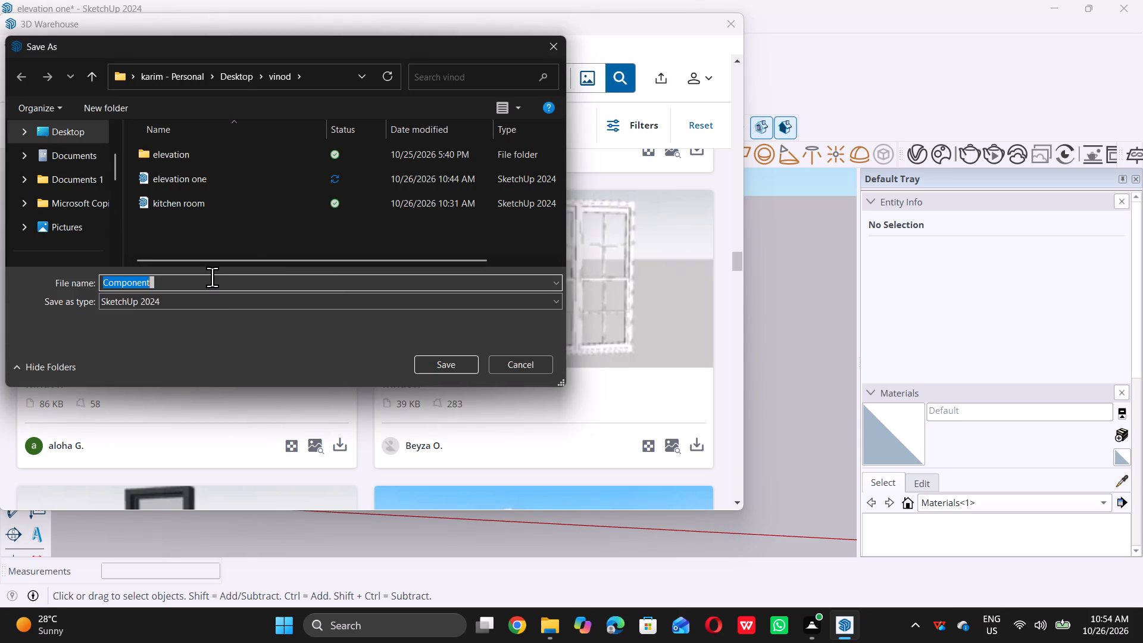
key(BackSpace)
key(BackSpace)
key(BackSpace)
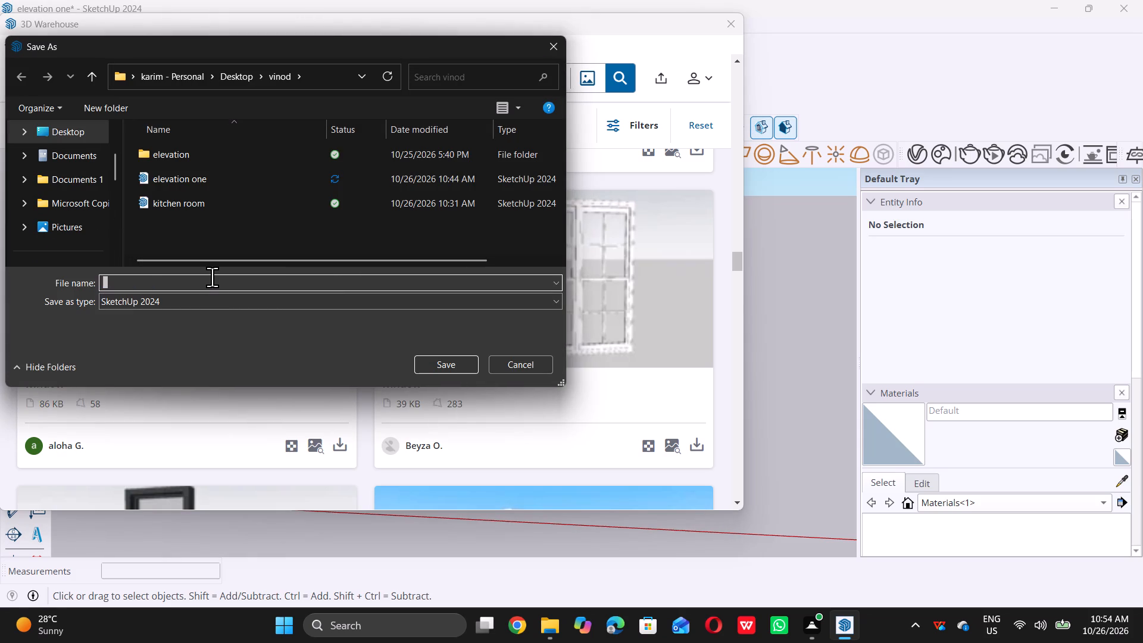
text(windo)
key(e)
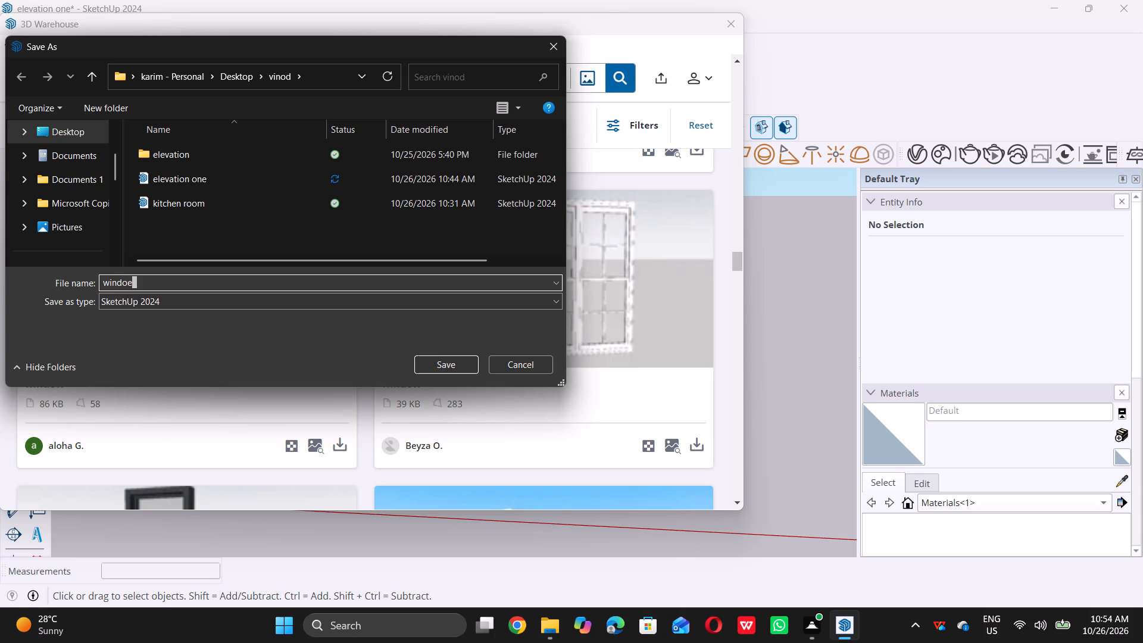
key(BackSpace)
key(n)
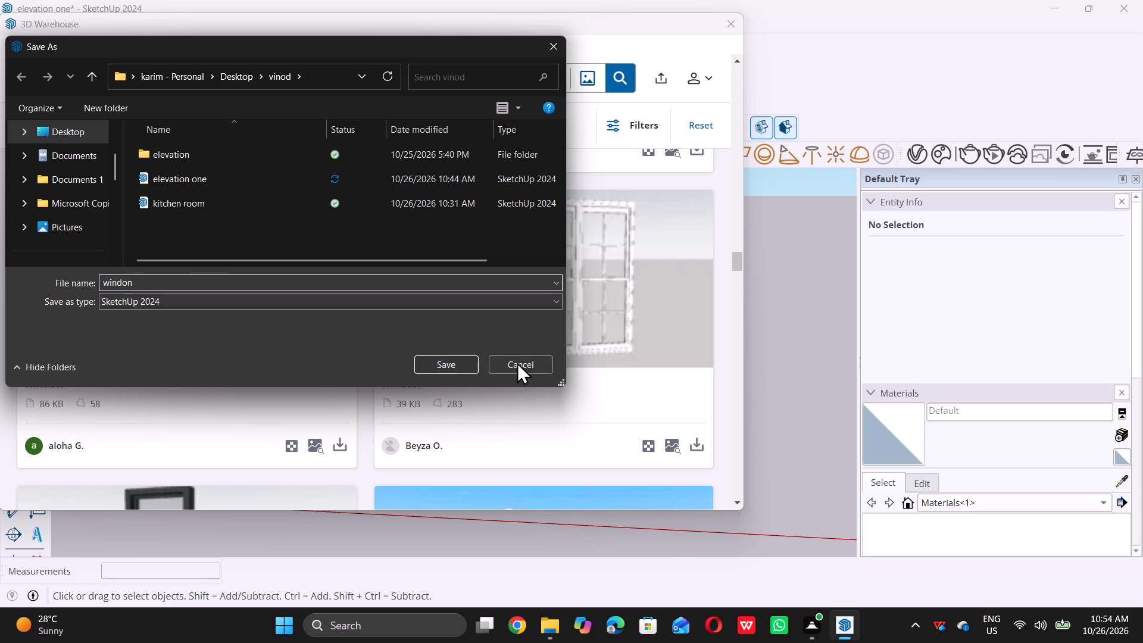
click(447, 363)
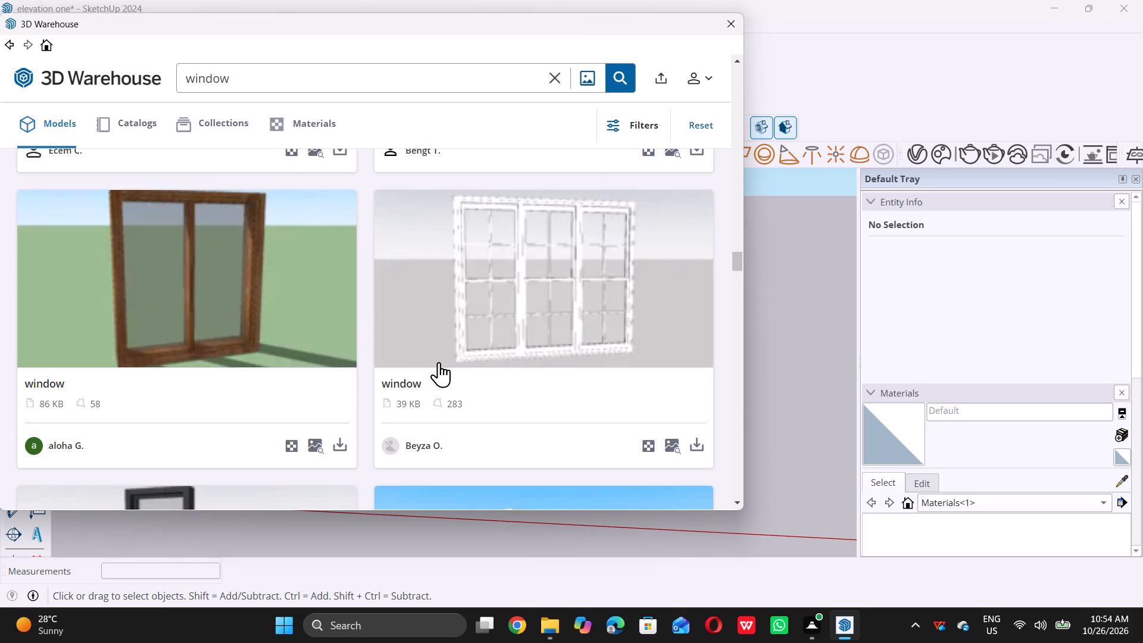
click(737, 26)
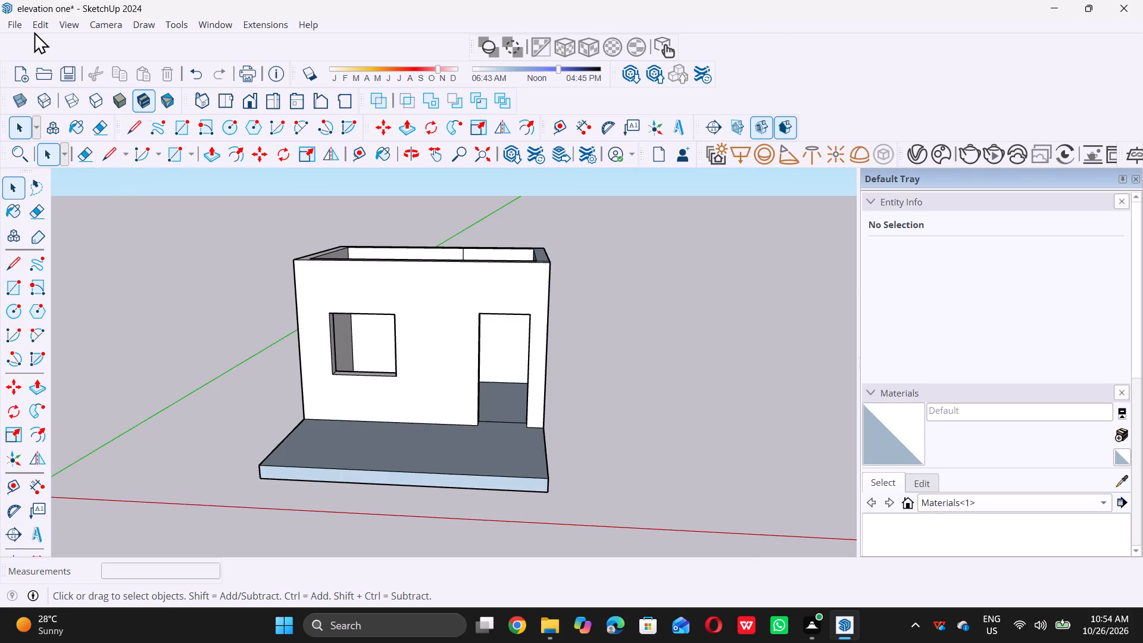
Import the windon file and place the window component on the ground away from the house.
click(18, 23)
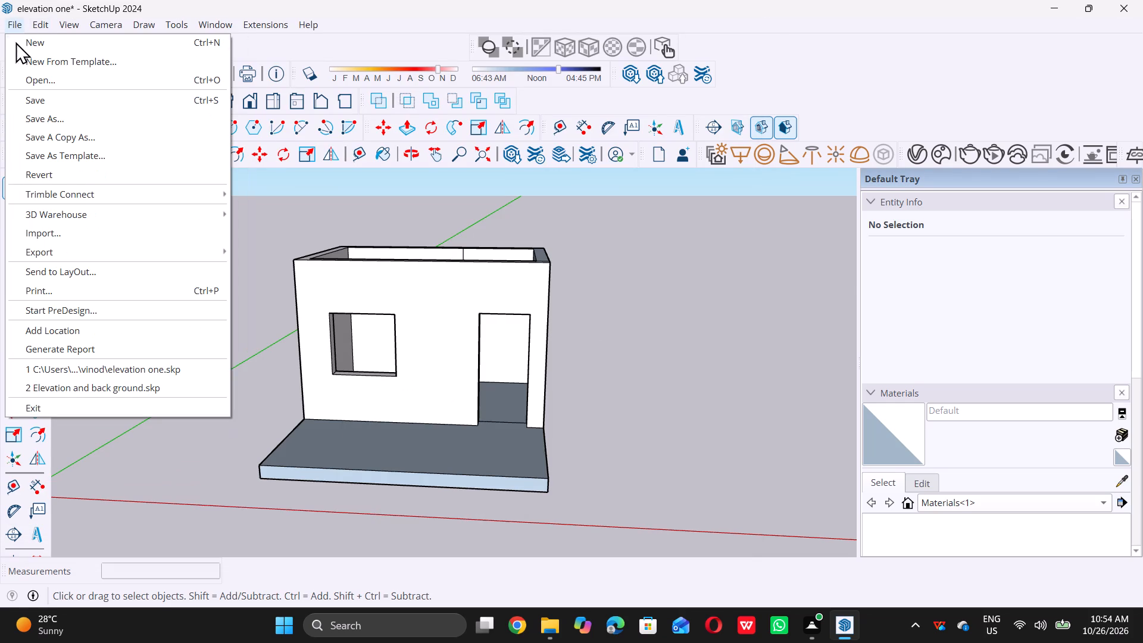
click(63, 234)
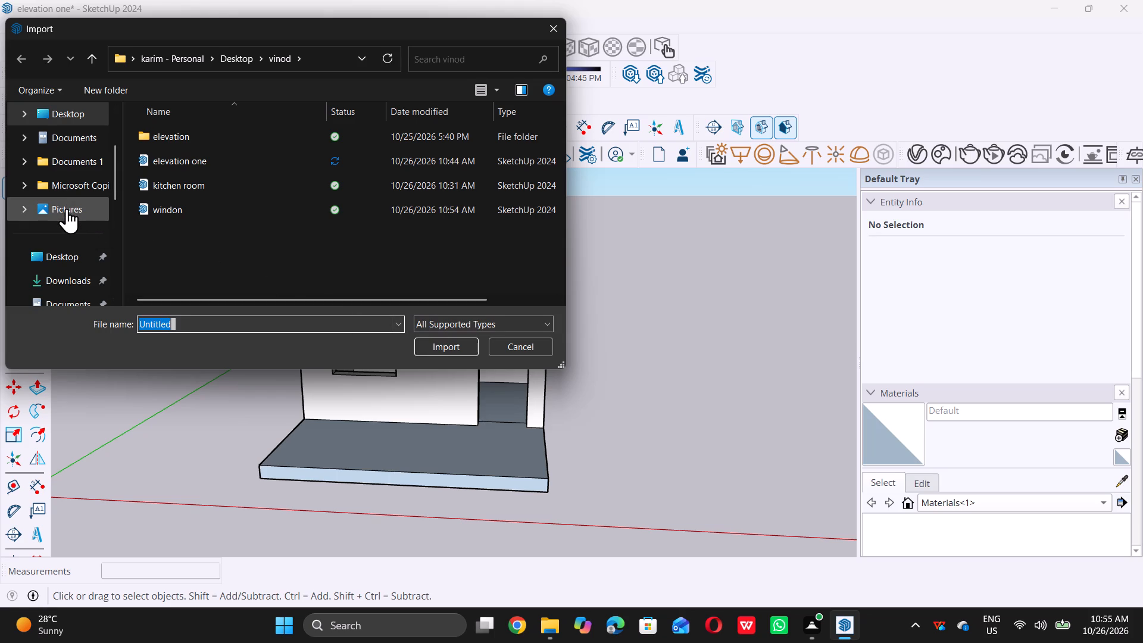
click(181, 208)
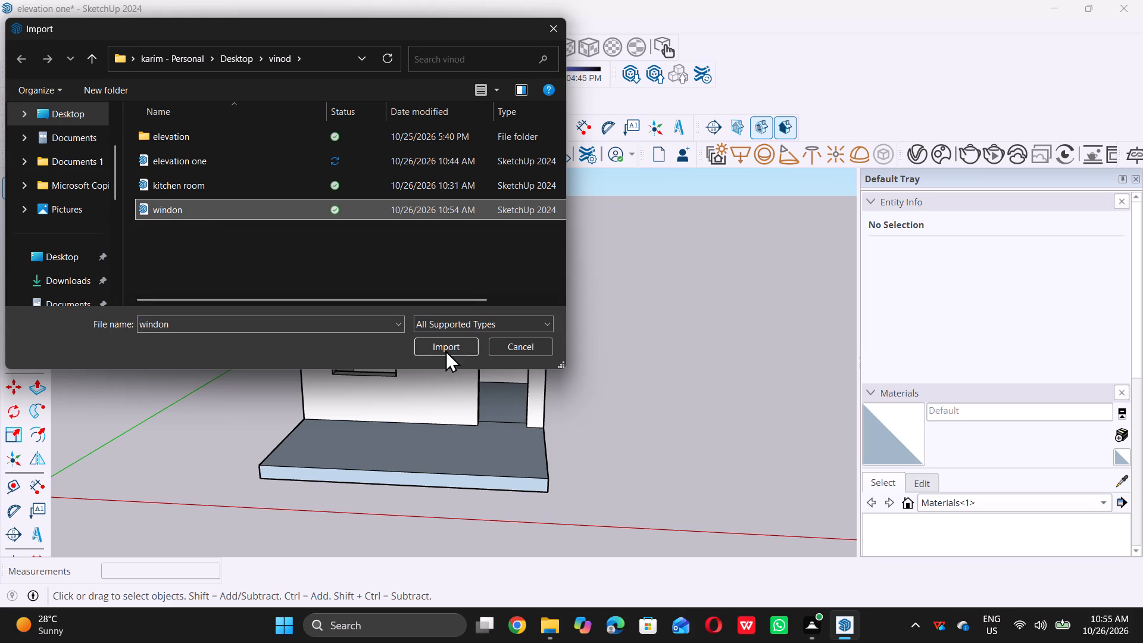
click(444, 348)
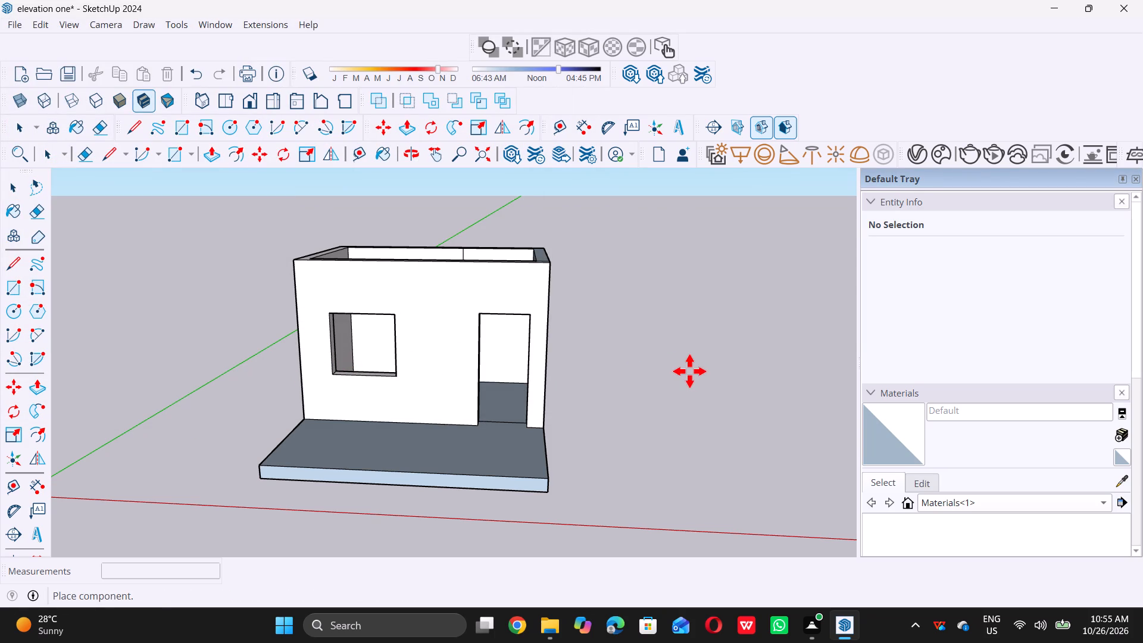
scroll(541, 414, down, 6)
scroll(463, 417, down, 2)
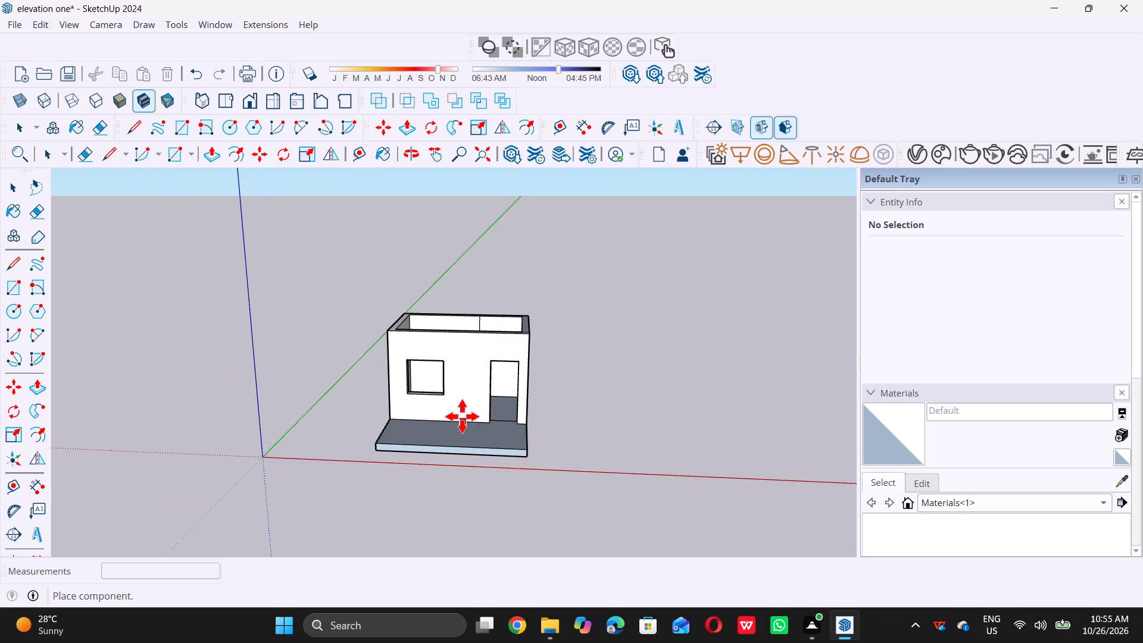
scroll(462, 416, down, 5)
click(577, 413)
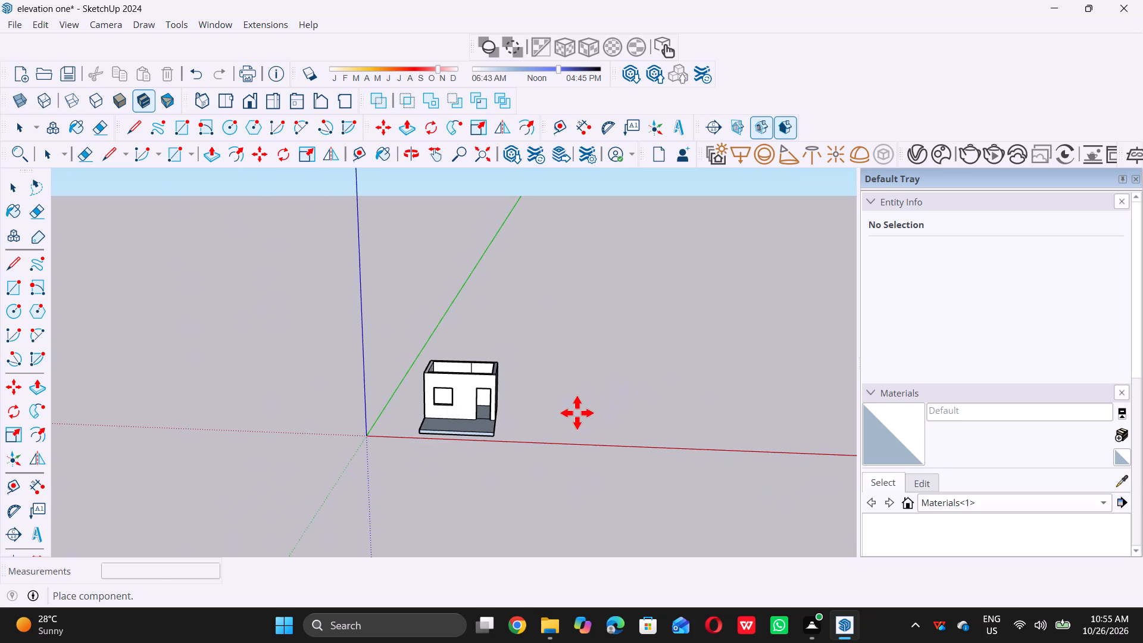
Move the window component by its lower corner to a spot close beside the house, comparing its size with the front wall opening.
scroll(517, 420, down, 12)
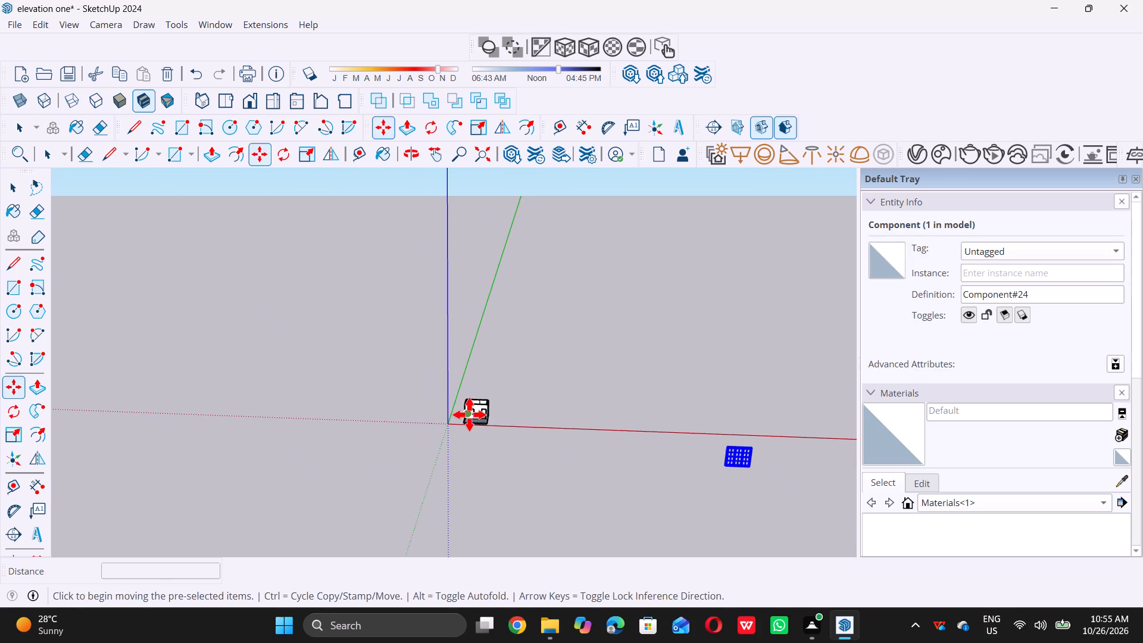
scroll(765, 501, up, 11)
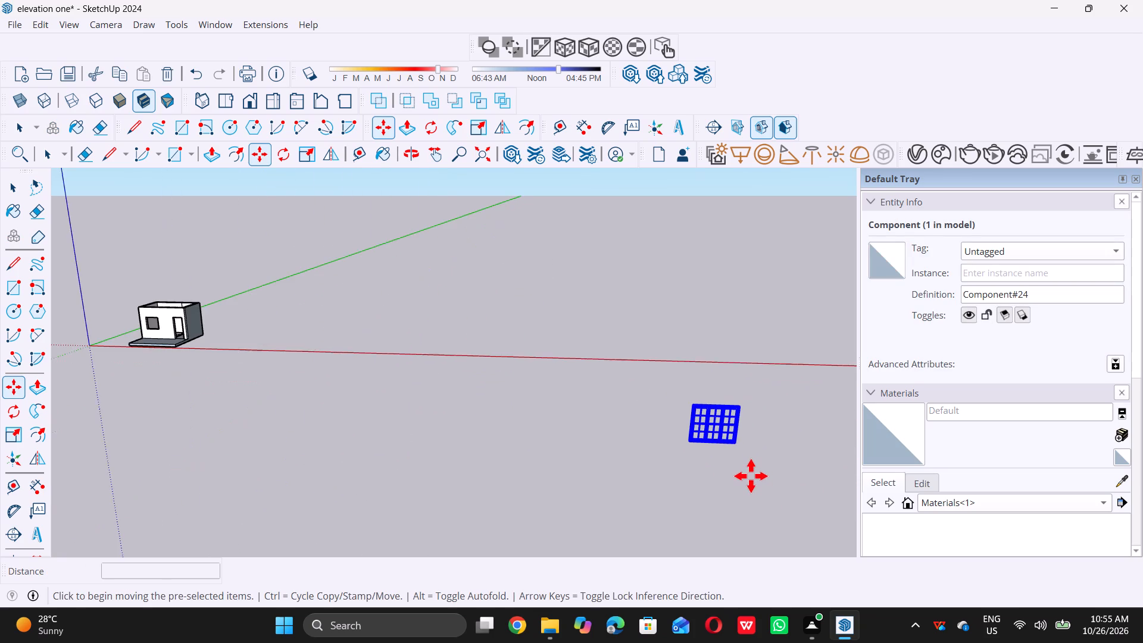
scroll(751, 476, up, 3)
key(space)
key(m)
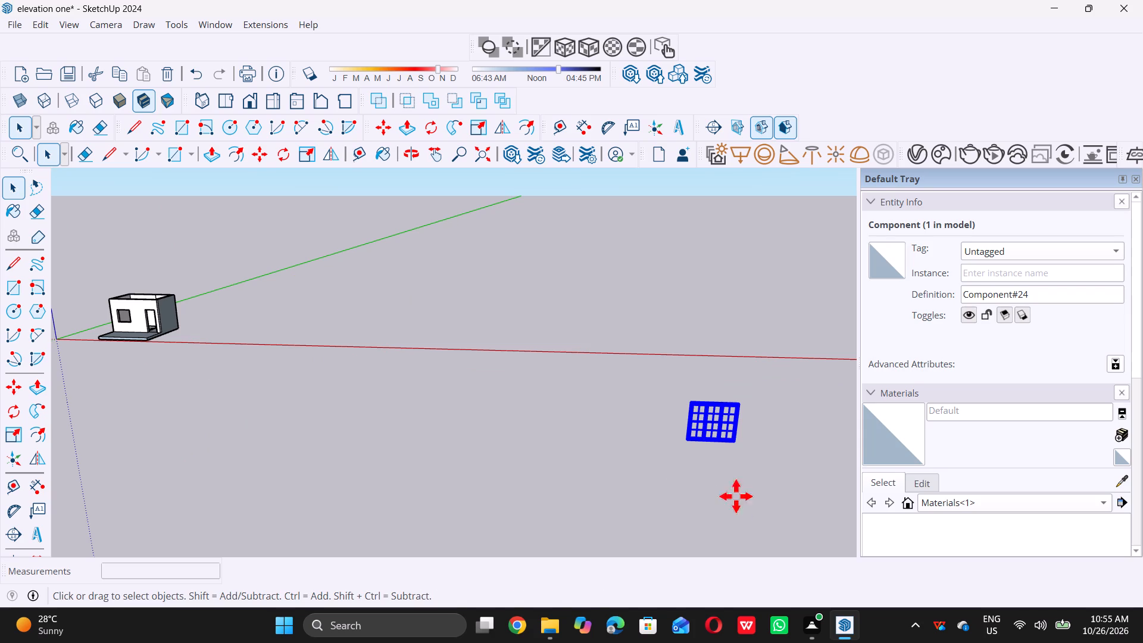
click(686, 443)
scroll(686, 443, down, 7)
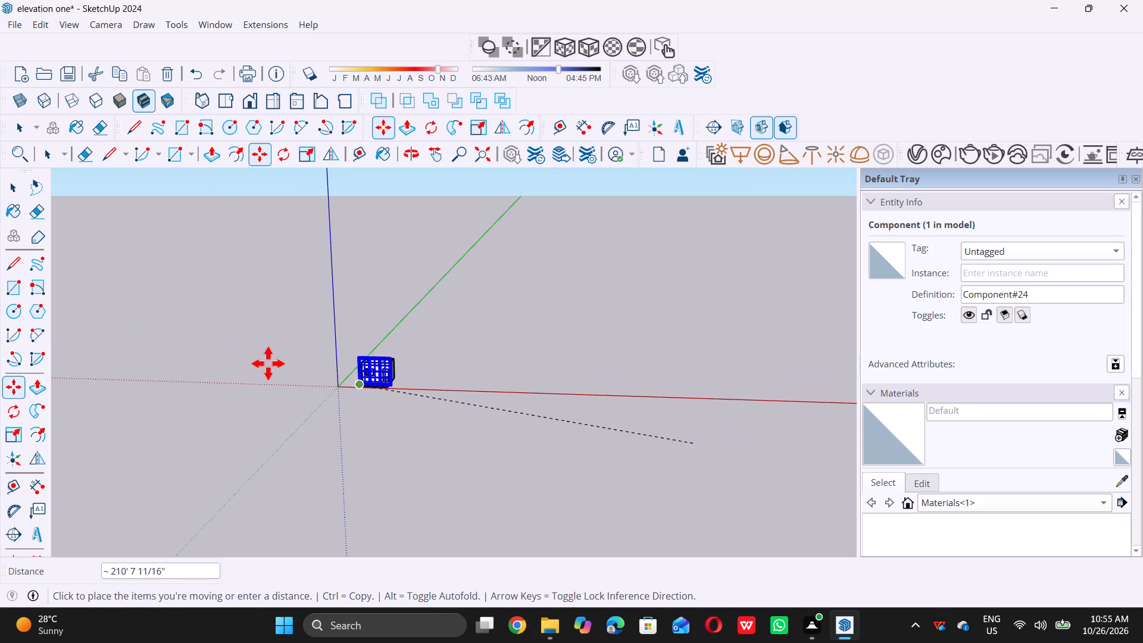
scroll(362, 372, up, 18)
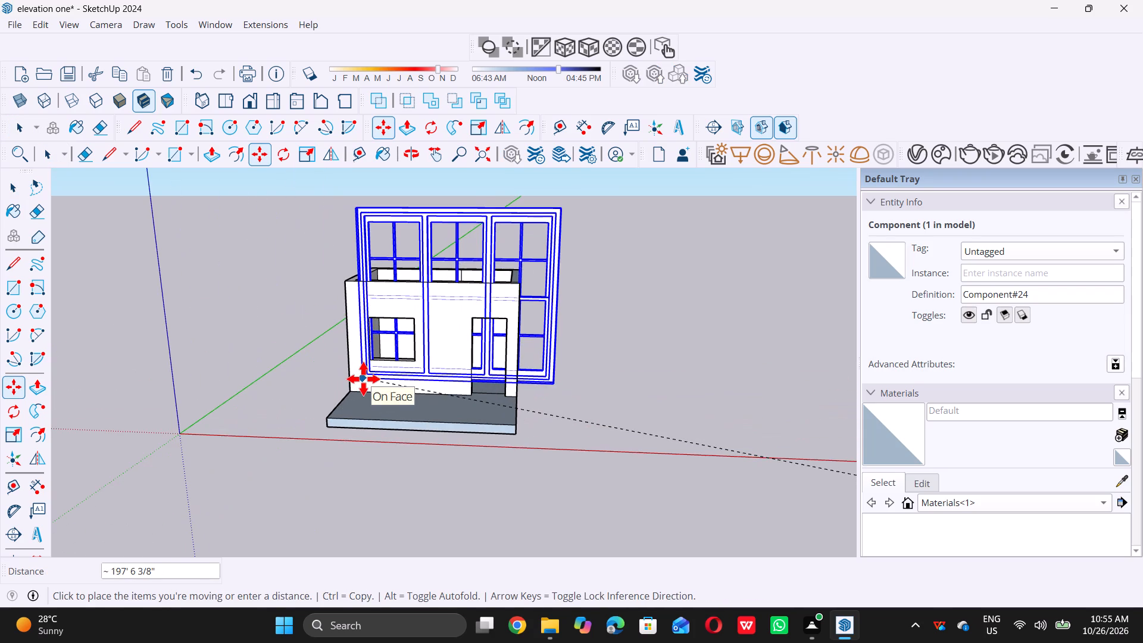
scroll(366, 373, up, 13)
scroll(352, 363, down, 9)
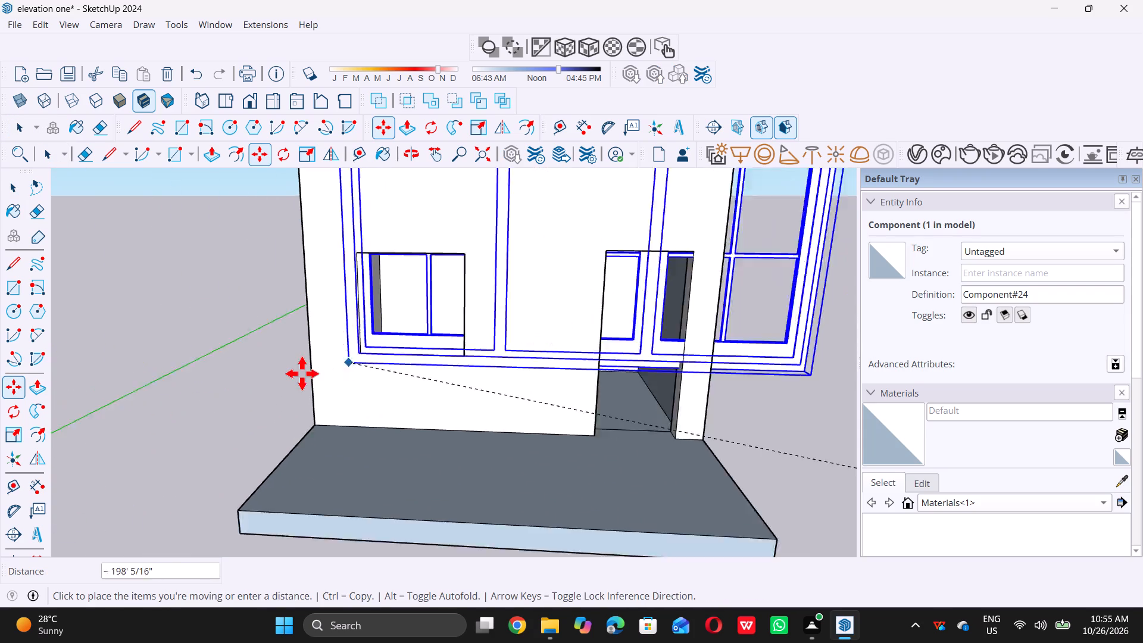
scroll(302, 373, down, 5)
click(458, 385)
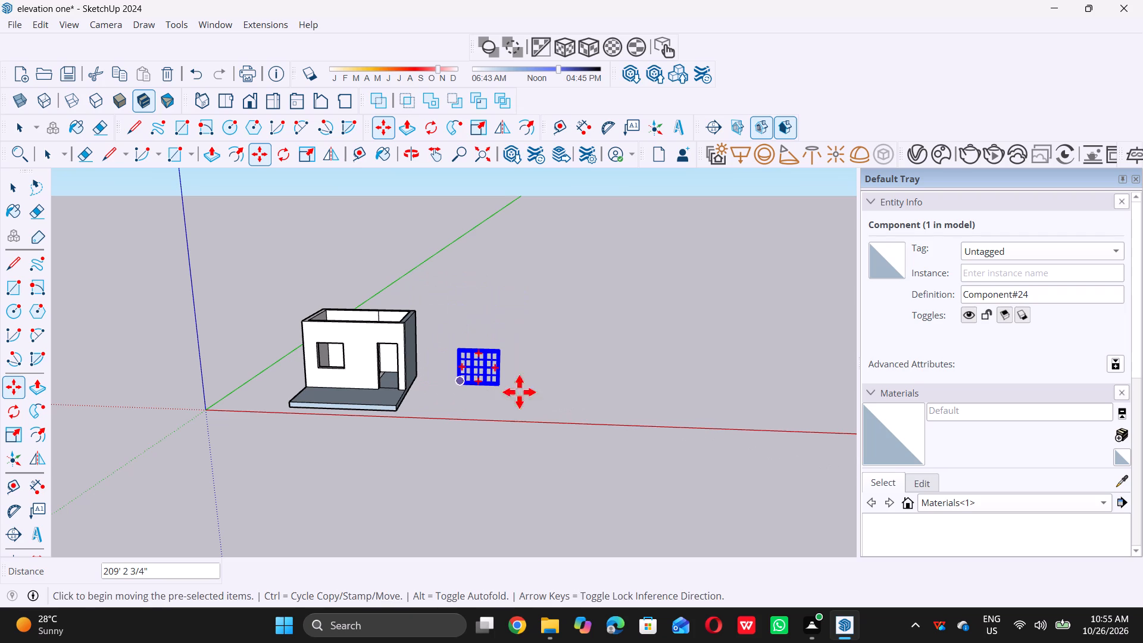
Scale the window component down uniformly from its upper corner to roughly the size of the front wall opening.
scroll(473, 352, up, 11)
key(space)
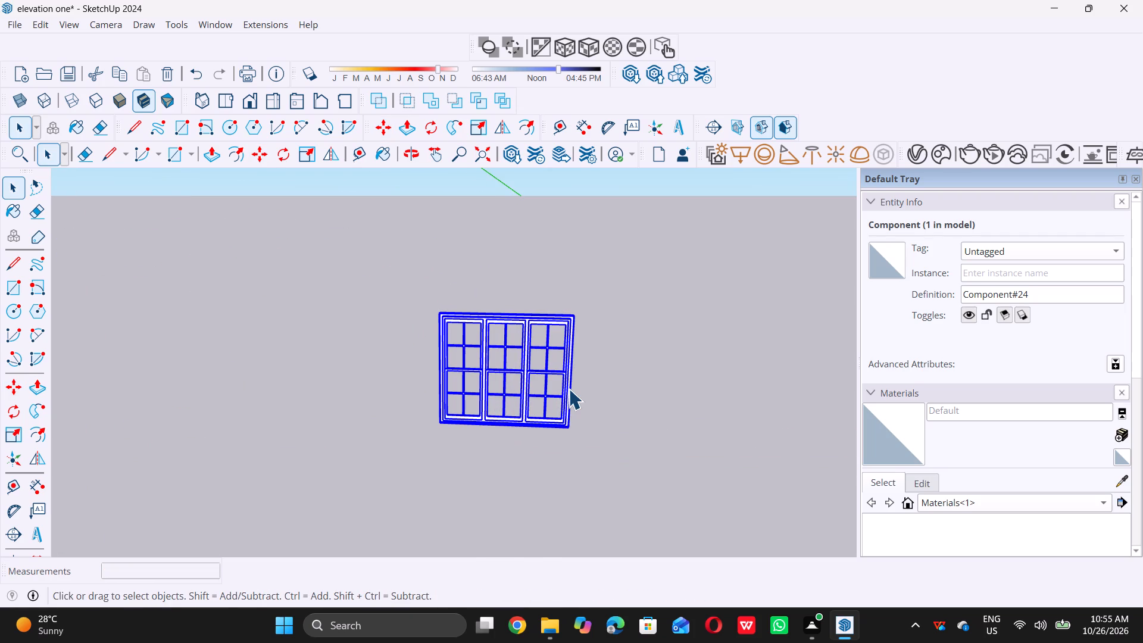
key(s)
click(441, 317)
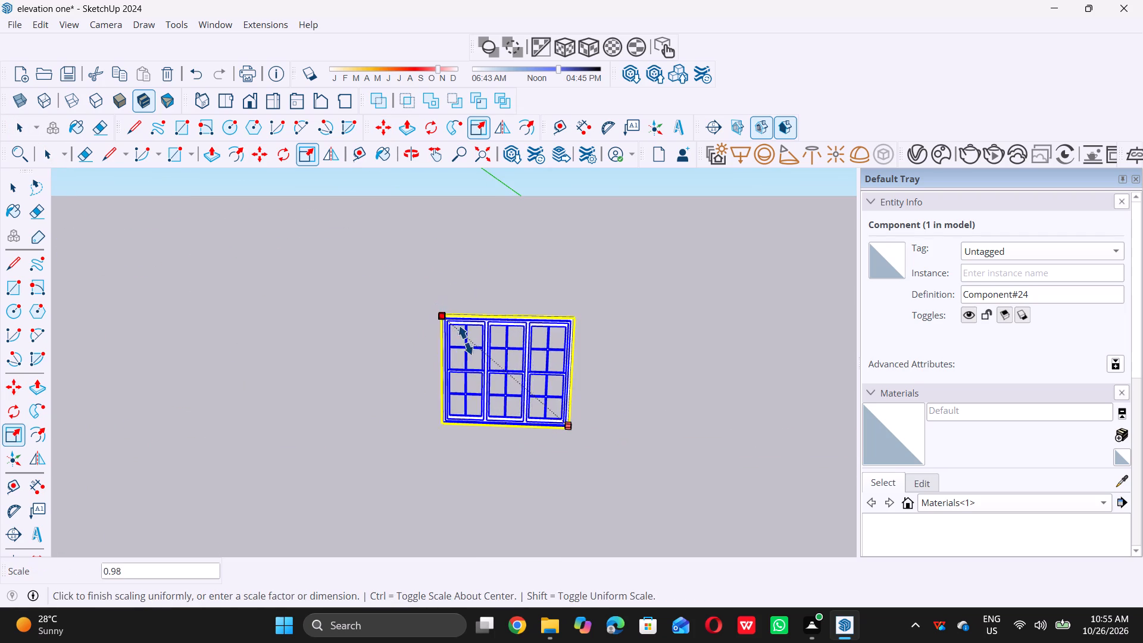
click(532, 396)
key(space)
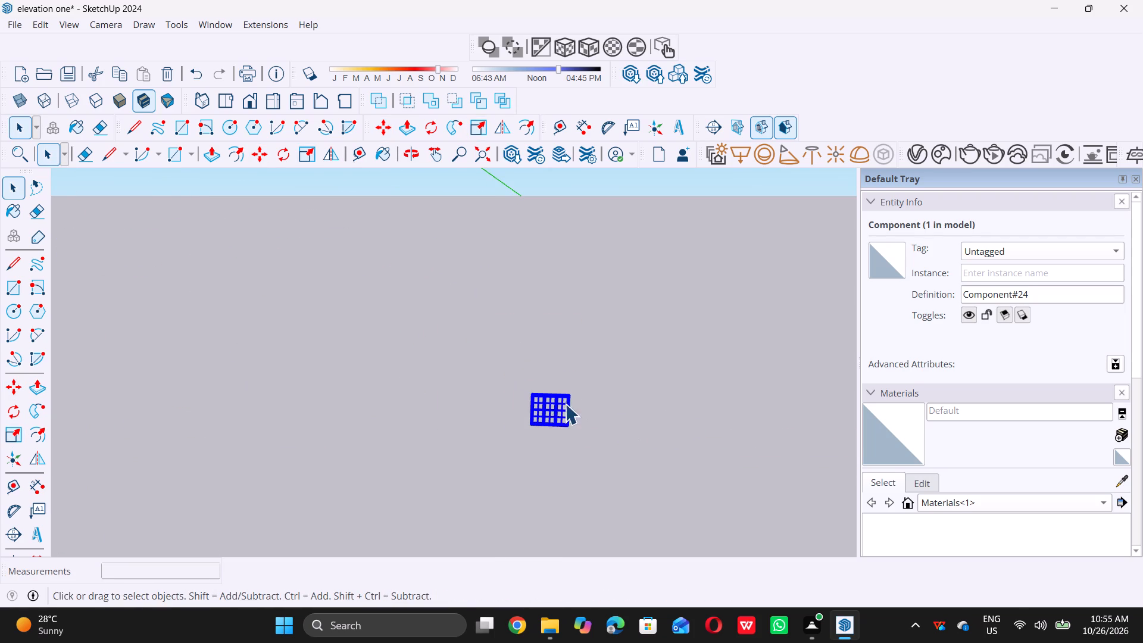
Move the scaled window by its lower corner into the window opening of the front wall.
key(m)
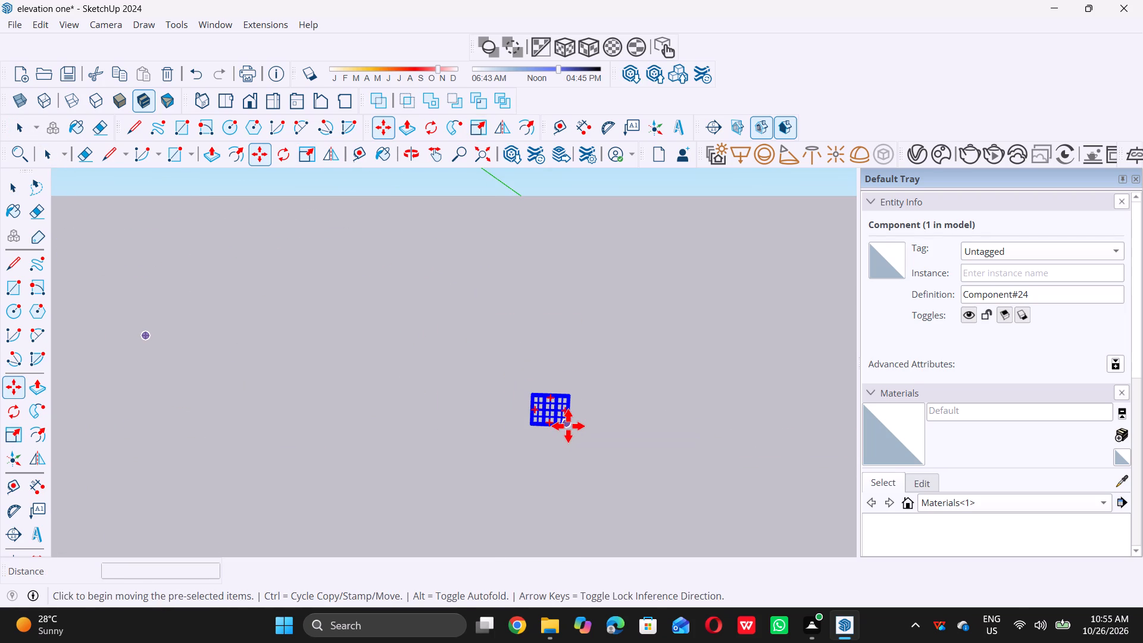
click(570, 426)
scroll(575, 427, down, 17)
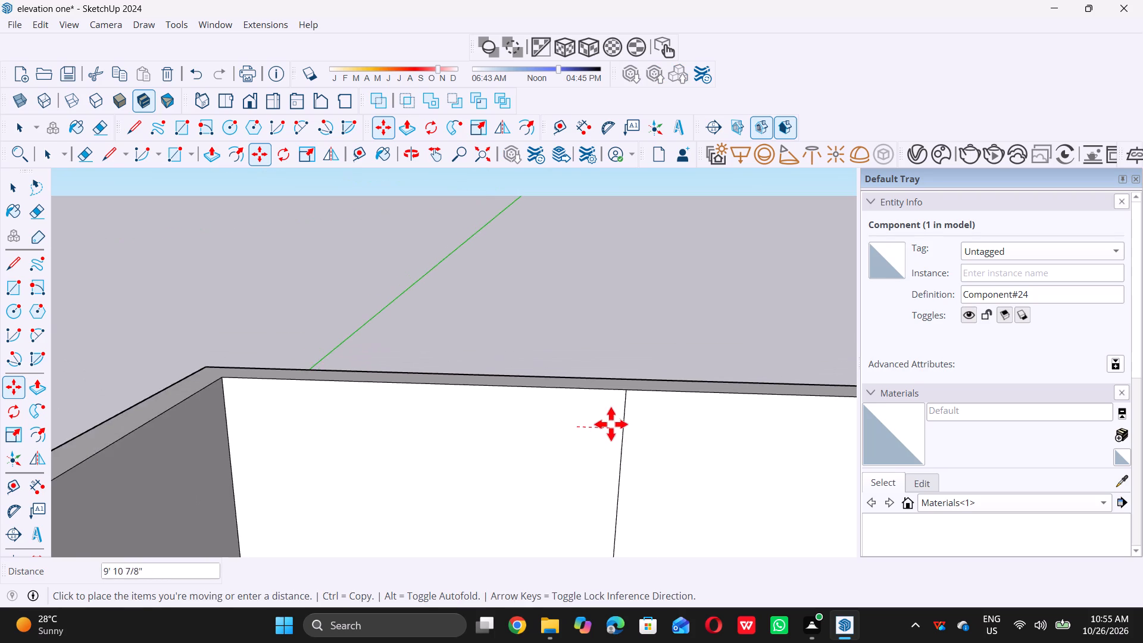
scroll(611, 424, down, 10)
scroll(496, 418, up, 11)
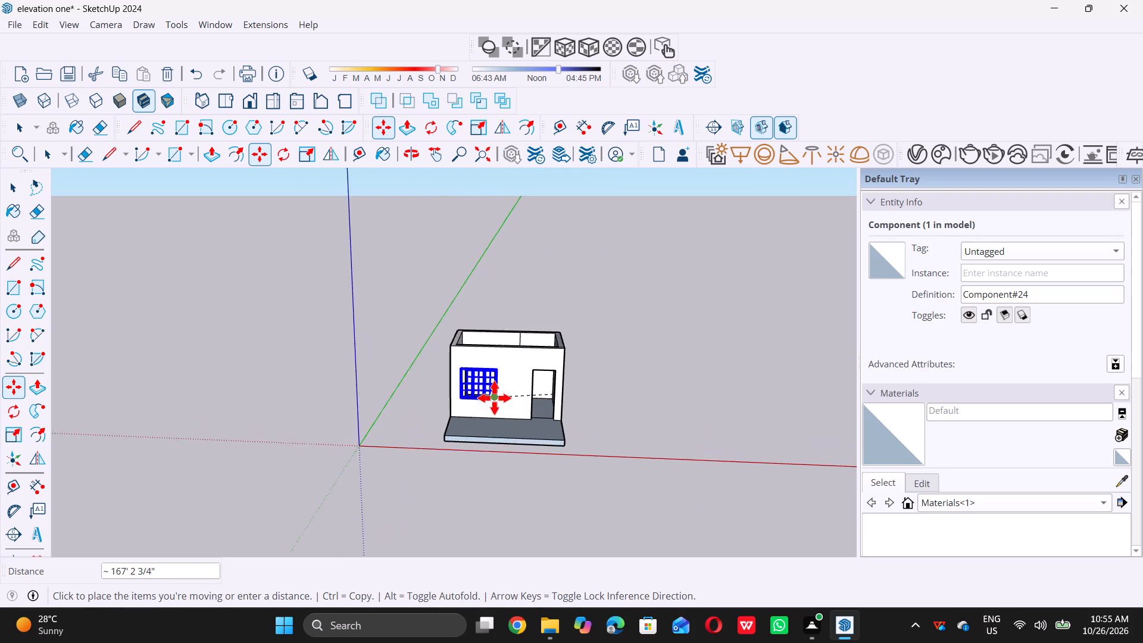
scroll(494, 398, up, 14)
scroll(498, 388, up, 7)
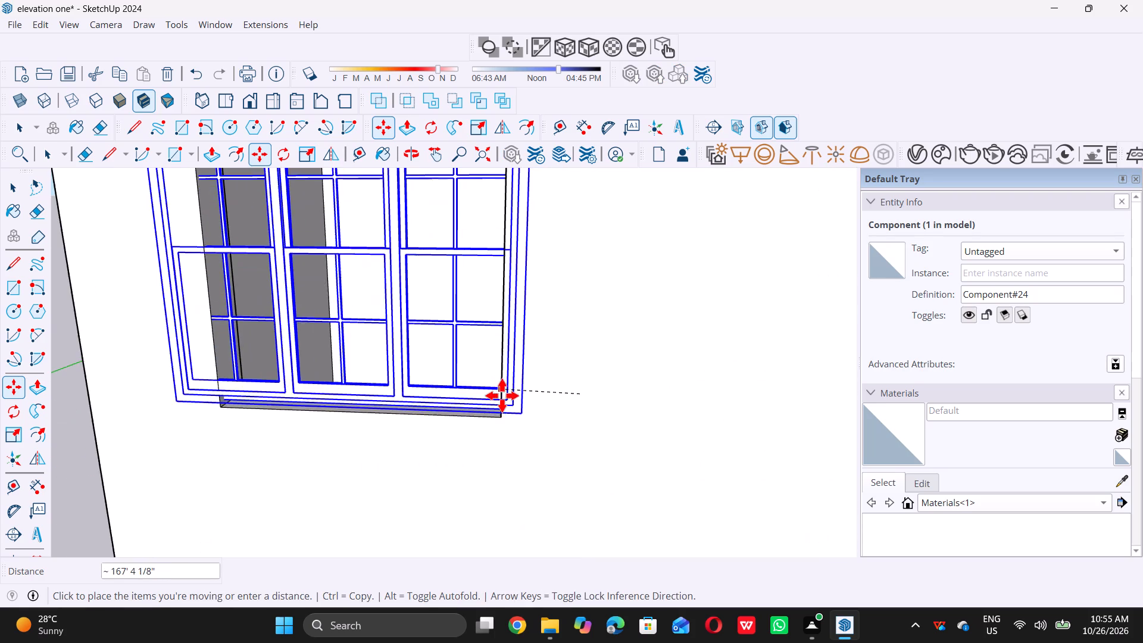
scroll(505, 397, up, 8)
middle_drag(482, 420, 514, 437)
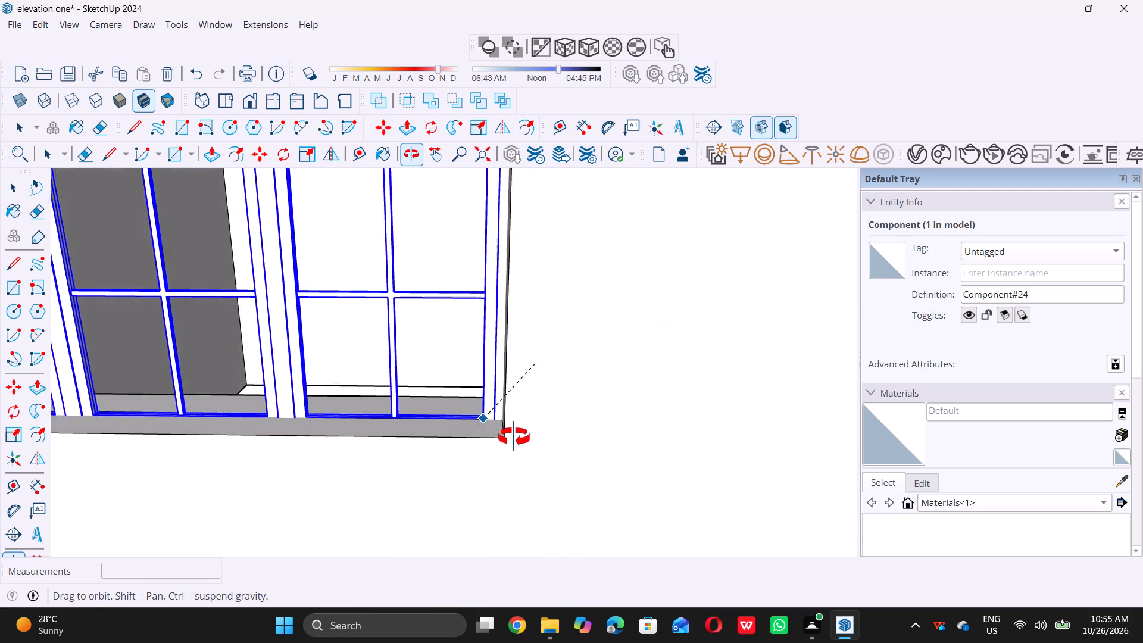
middle_drag(514, 437, 527, 441)
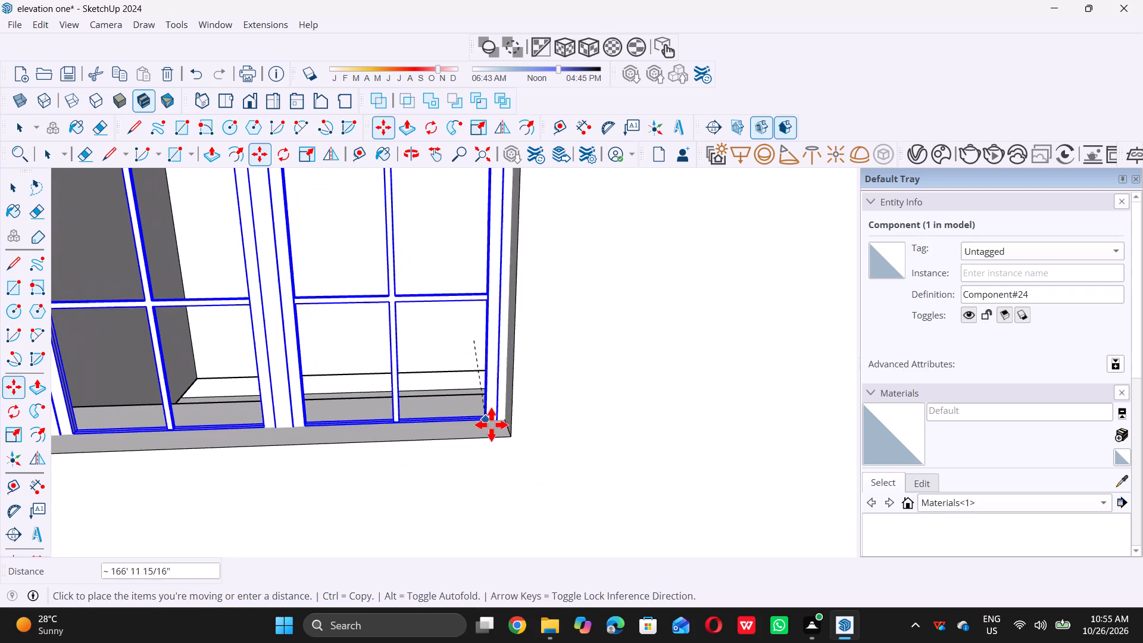
drag(496, 429, 488, 426)
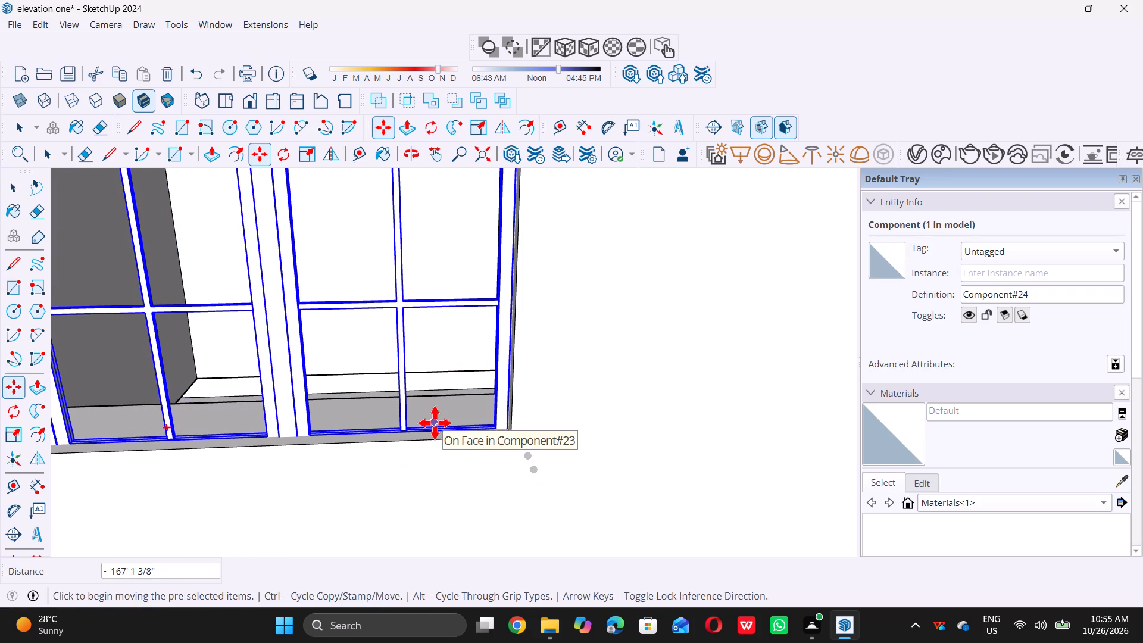
Move the window component so its lower outer corner snaps to the lower outer corner of the front wall opening.
key(space)
scroll(504, 430, up, 13)
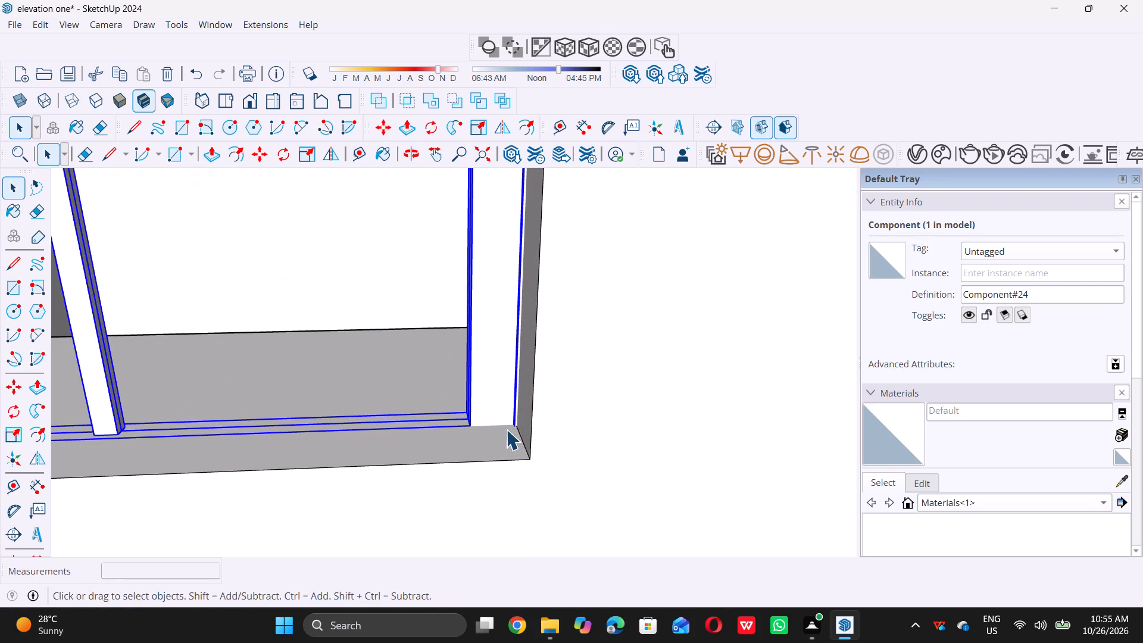
key(m)
click(517, 426)
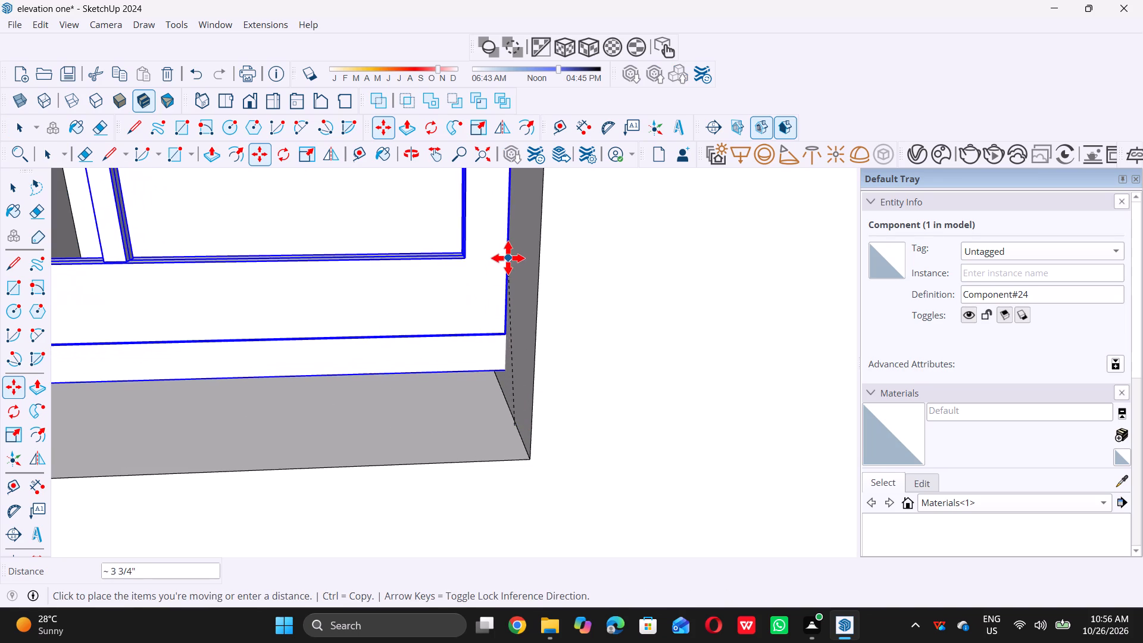
click(507, 258)
click(507, 372)
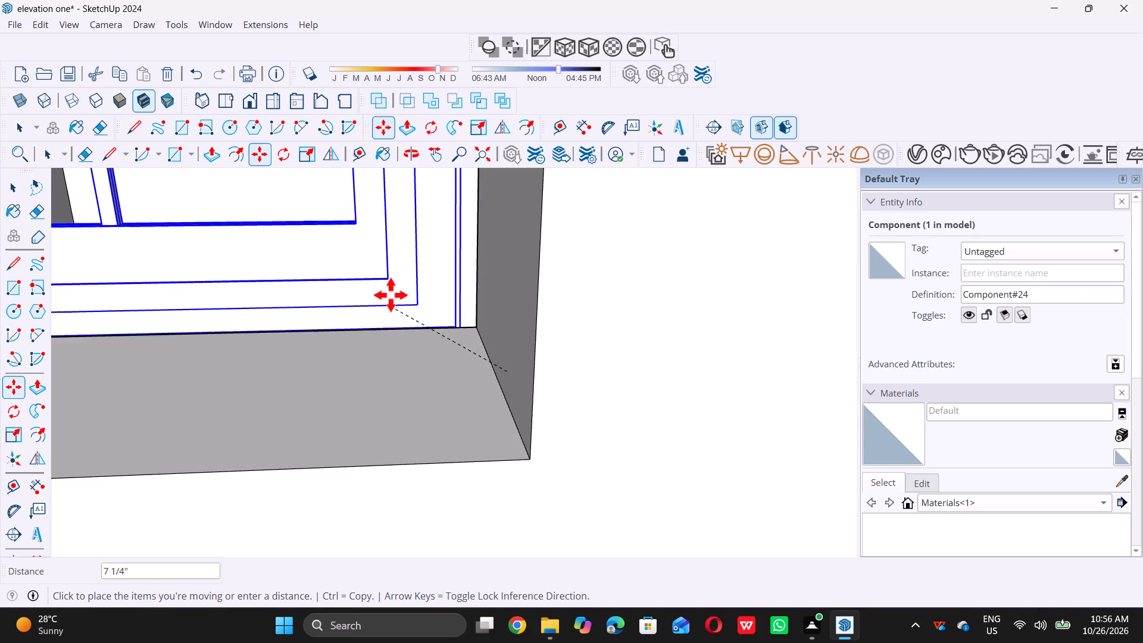
click(391, 270)
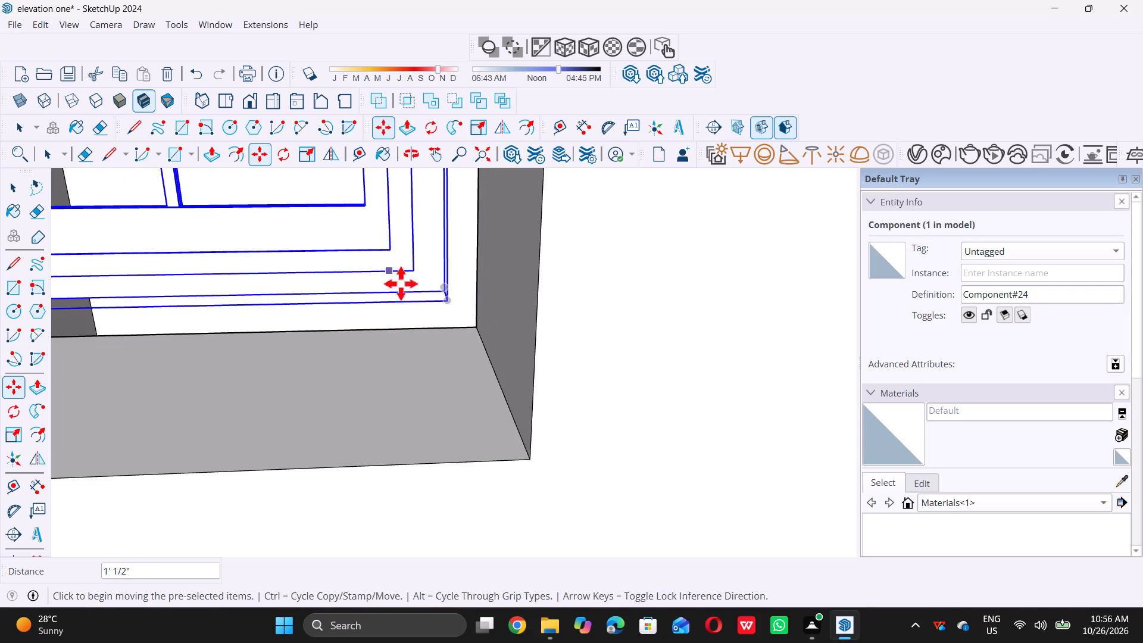
click(446, 301)
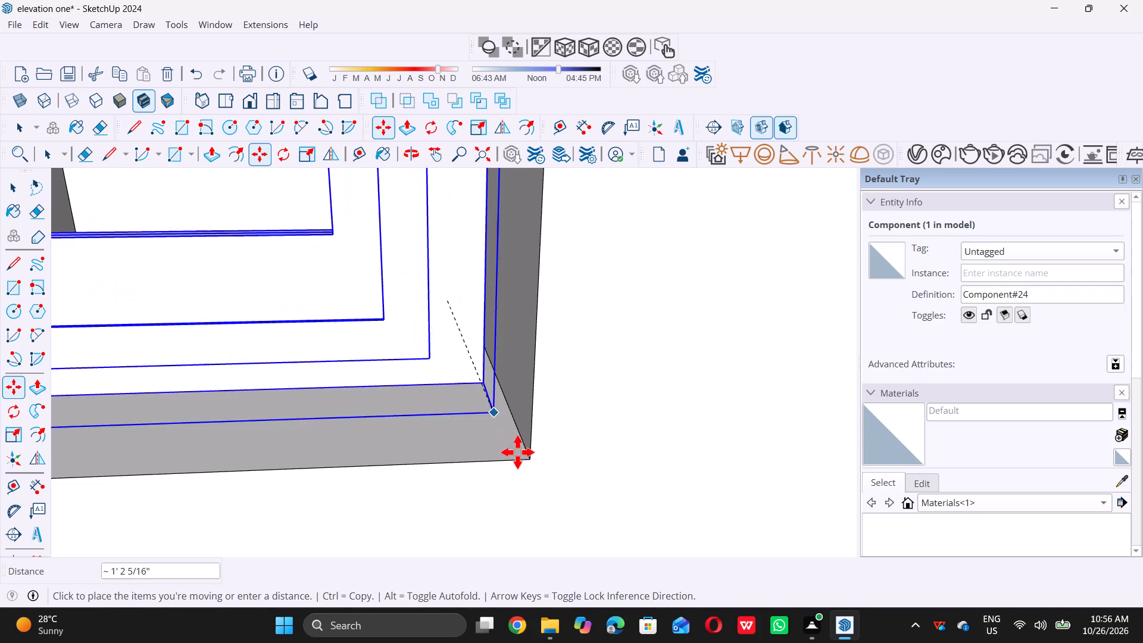
click(531, 461)
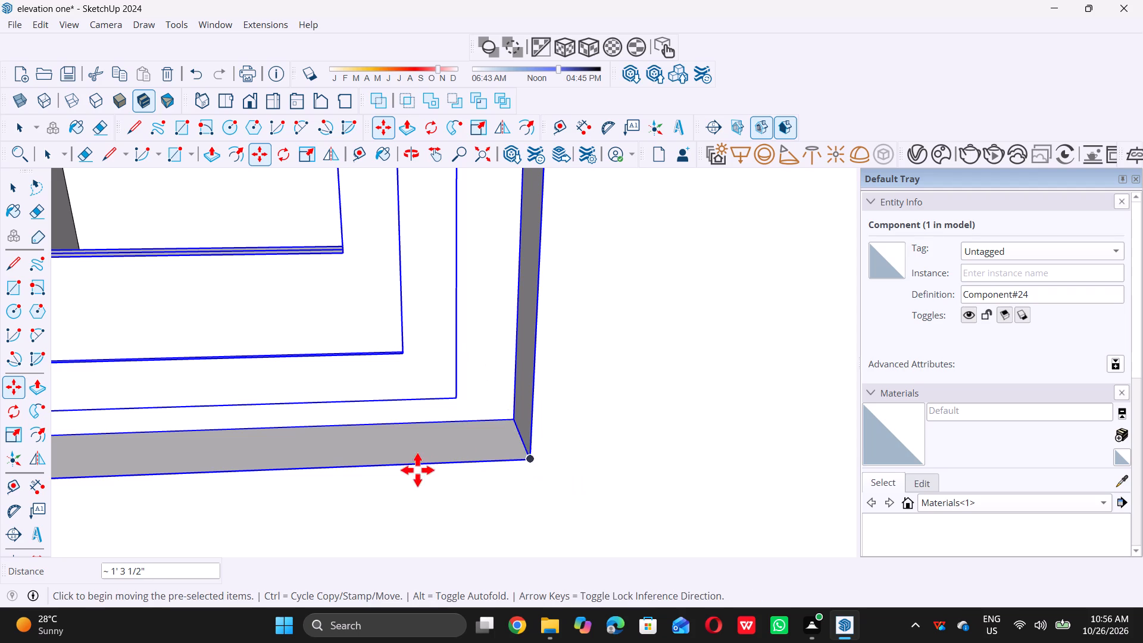
Scale the window uniformly from its opposite upper corner to about 0.76 so it fits within the opening's width.
scroll(421, 473, down, 18)
scroll(541, 465, down, 14)
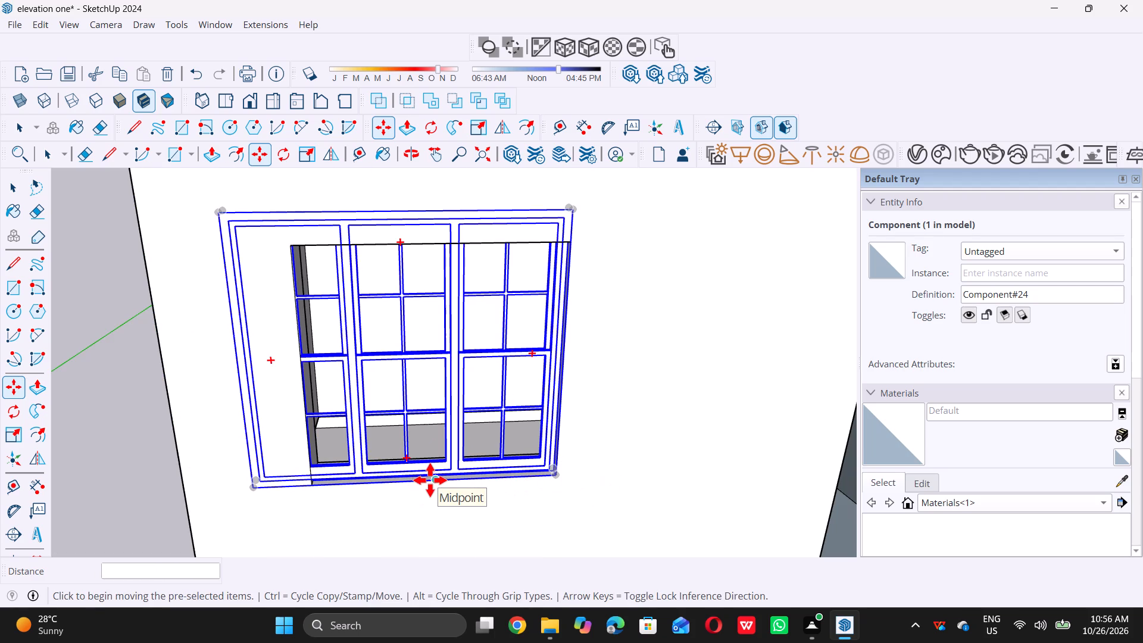
key(s)
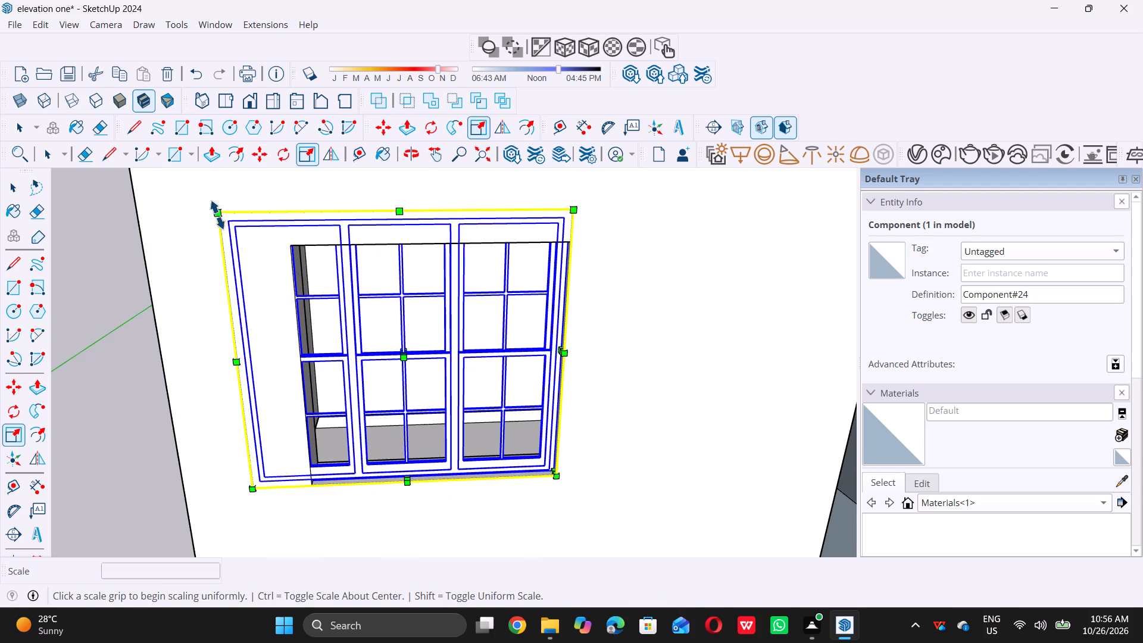
click(218, 215)
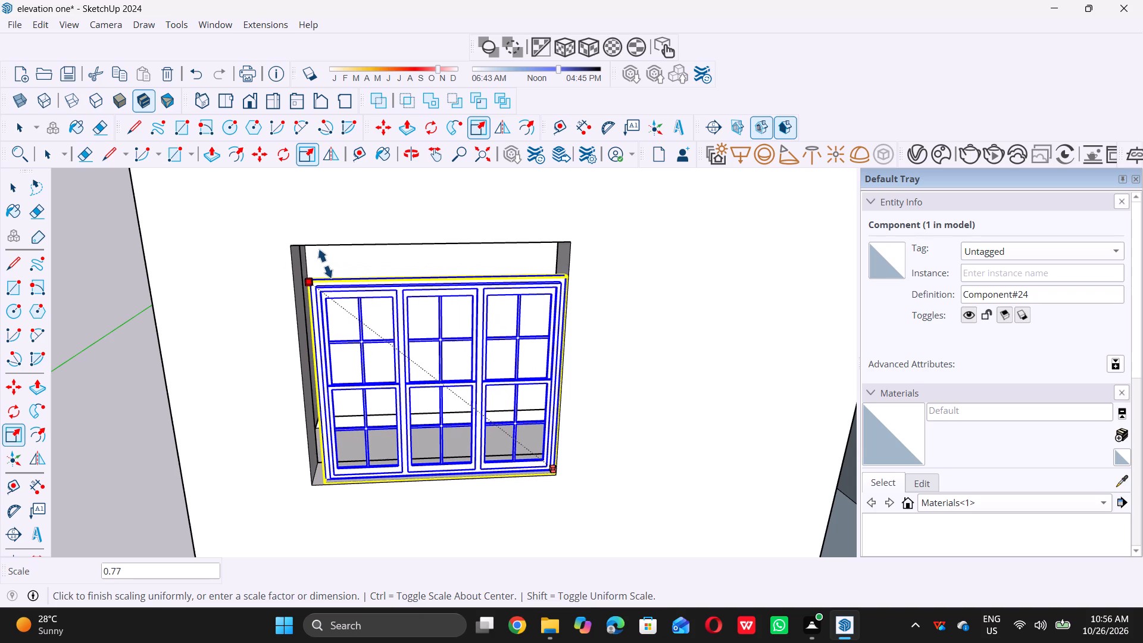
click(325, 273)
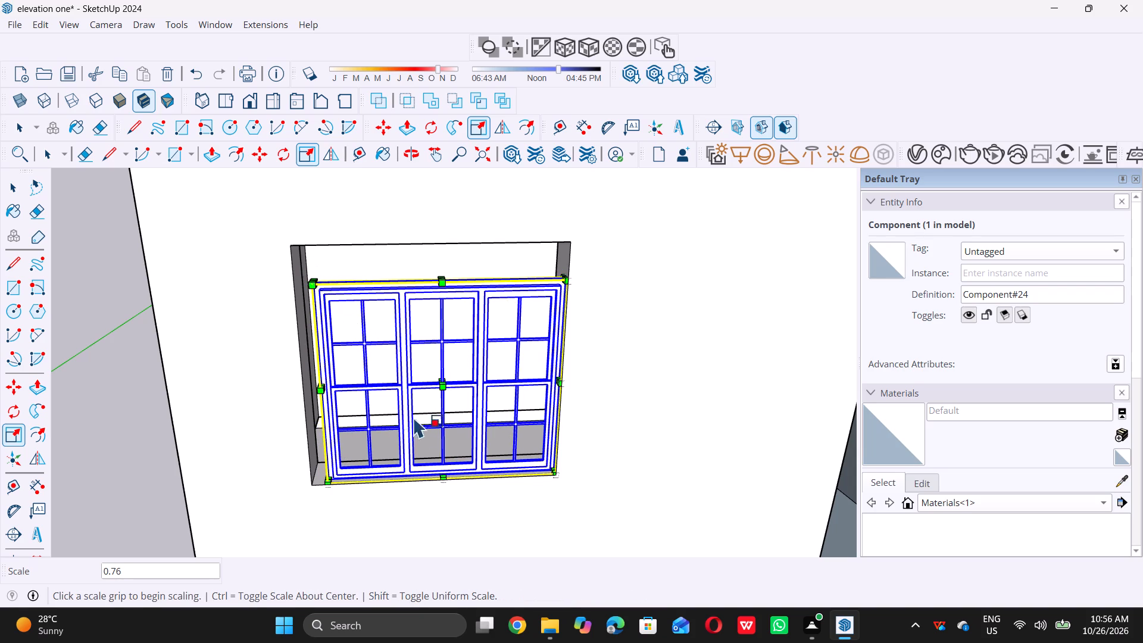
Move the scaled window by its lower corner about 4 1/4" back into the depth of the wall opening.
scroll(447, 438, up, 6)
key(space)
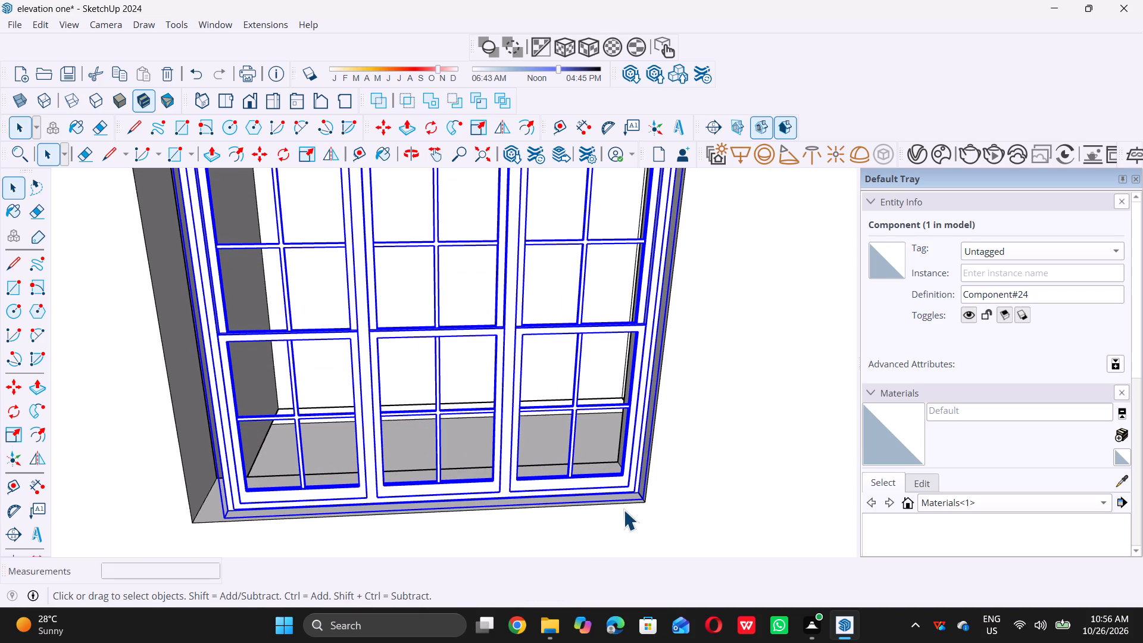
key(m)
click(643, 498)
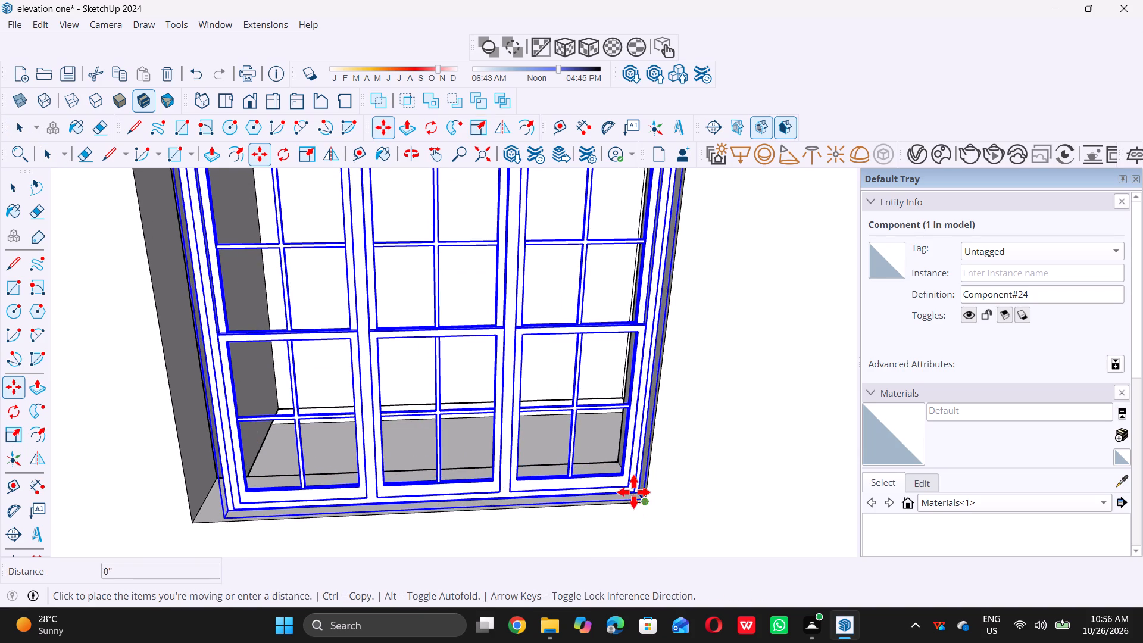
scroll(627, 484, up, 6)
click(629, 484)
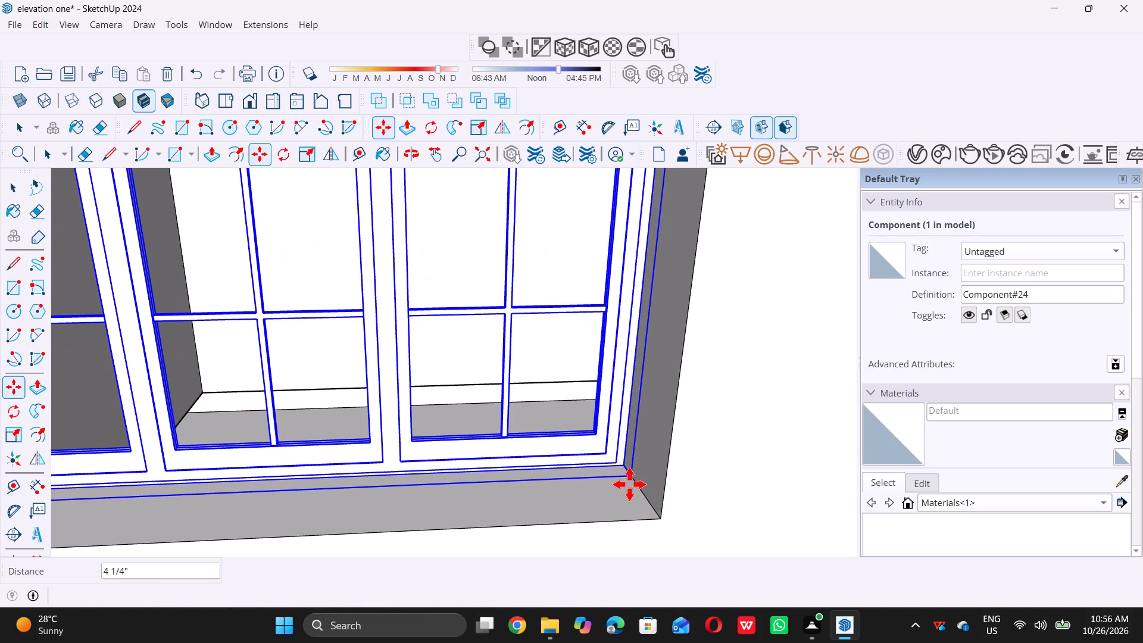
Nudge the window by its lower corner slightly forward within the opening, toward the wall's outer face.
scroll(612, 502, down, 6)
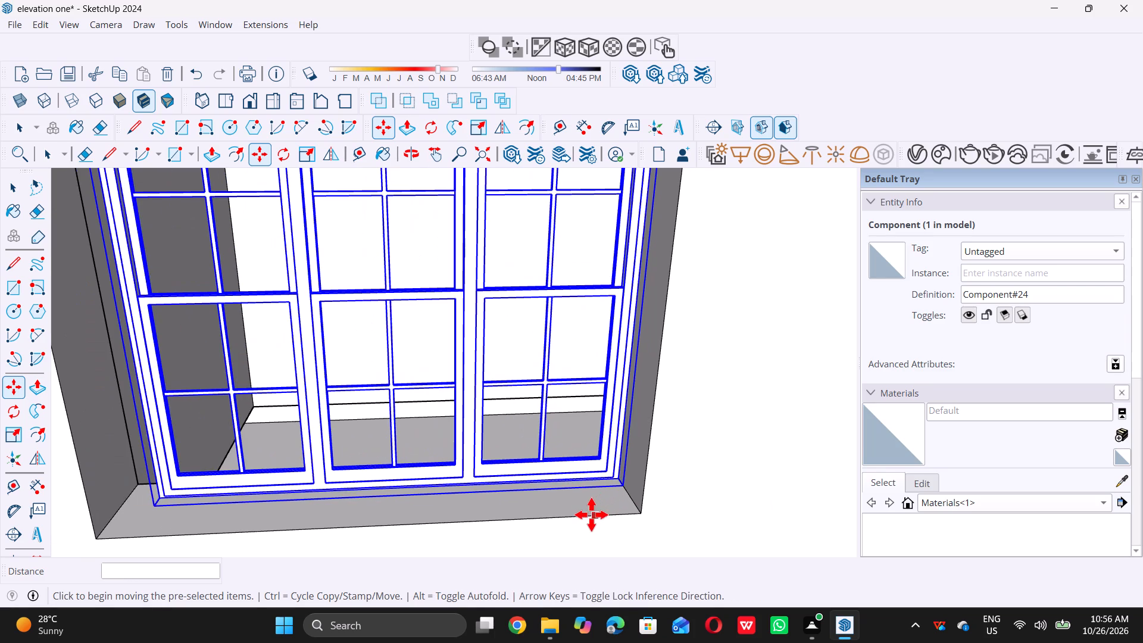
scroll(587, 516, down, 1)
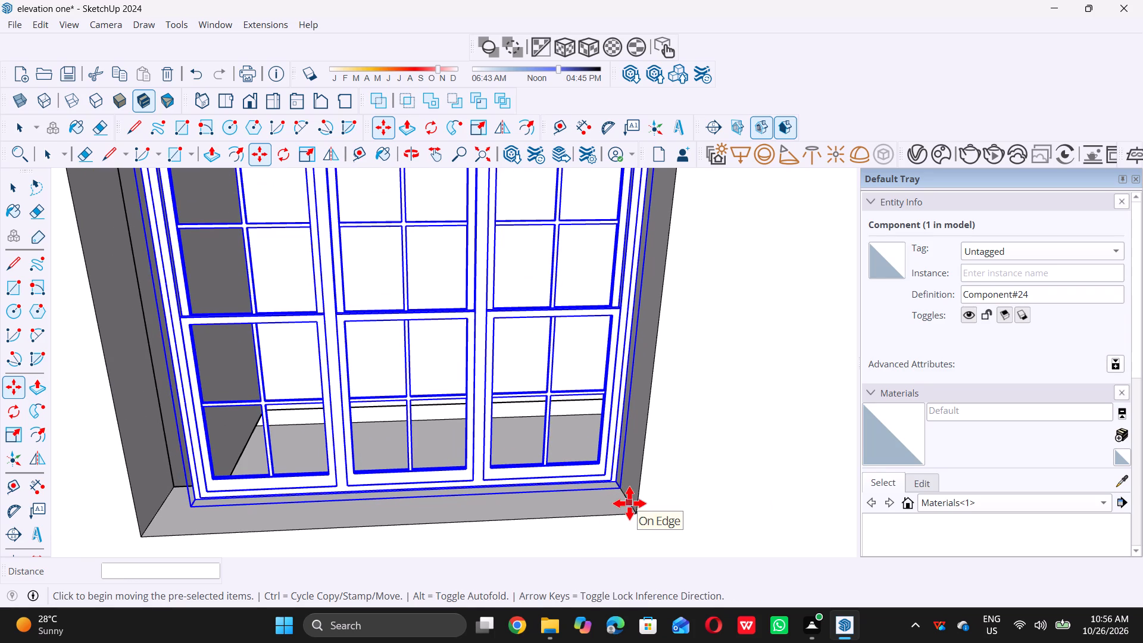
key(m)
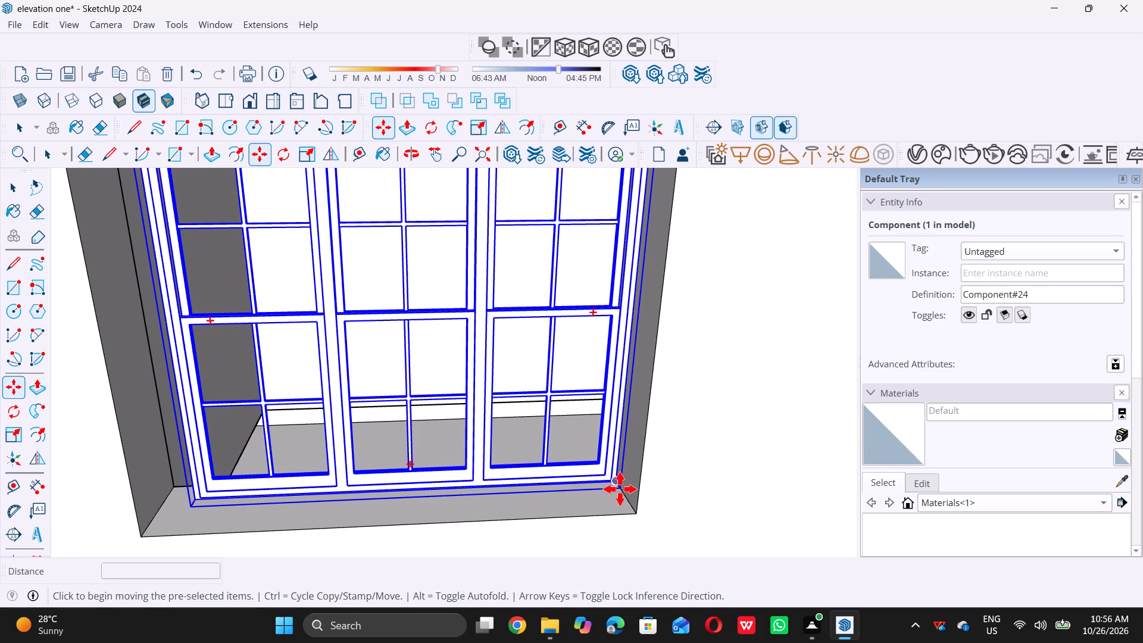
scroll(615, 492, up, 6)
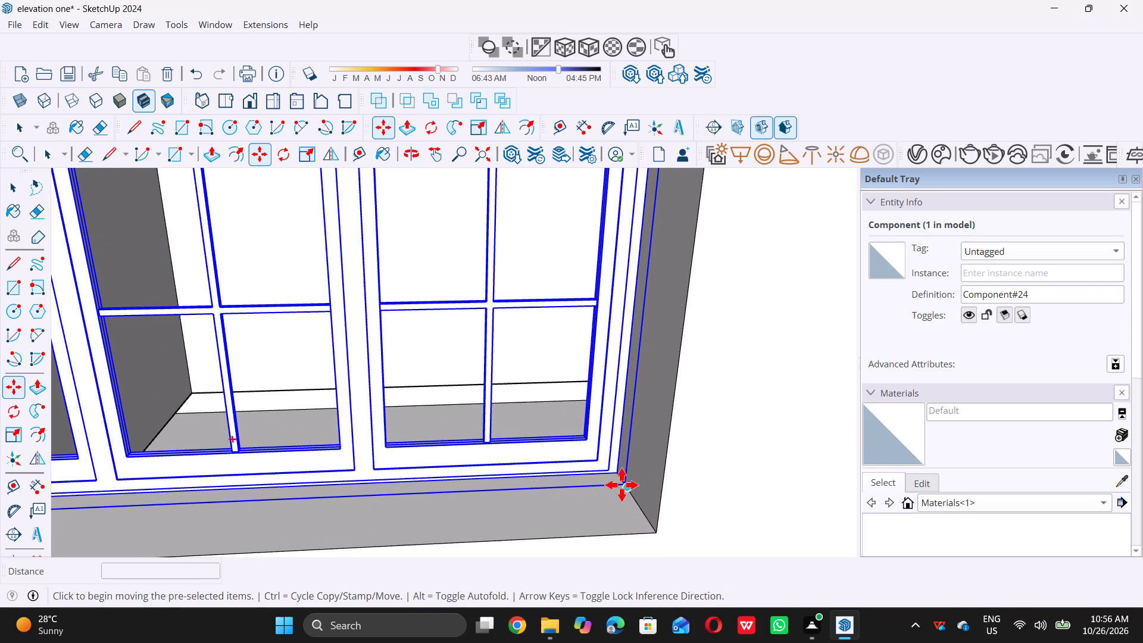
click(622, 485)
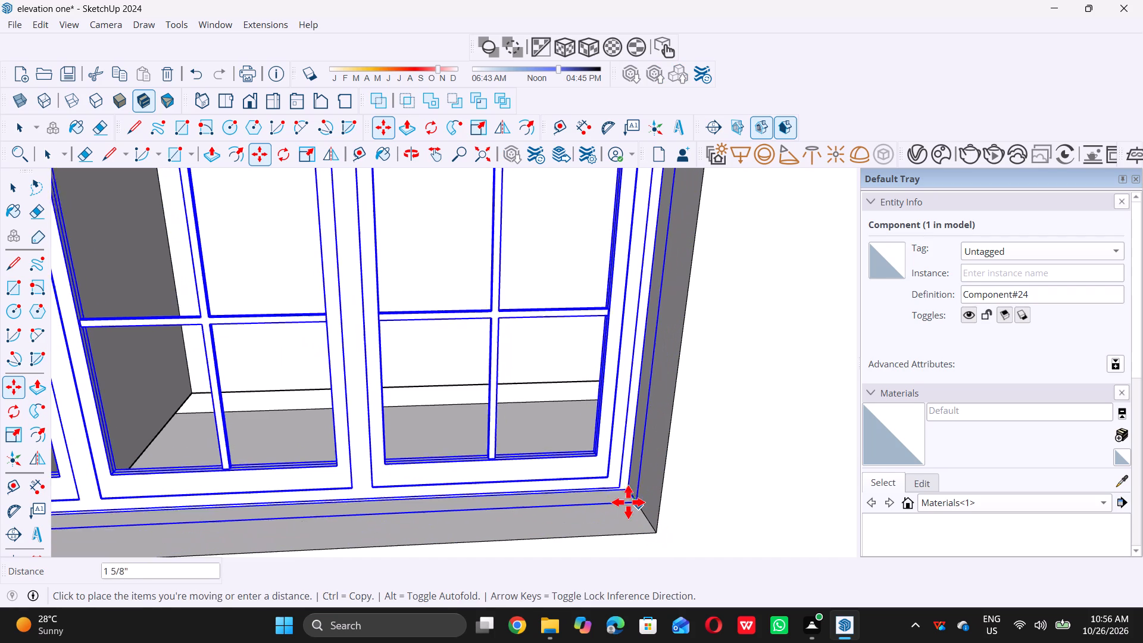
click(627, 490)
scroll(504, 509, down, 6)
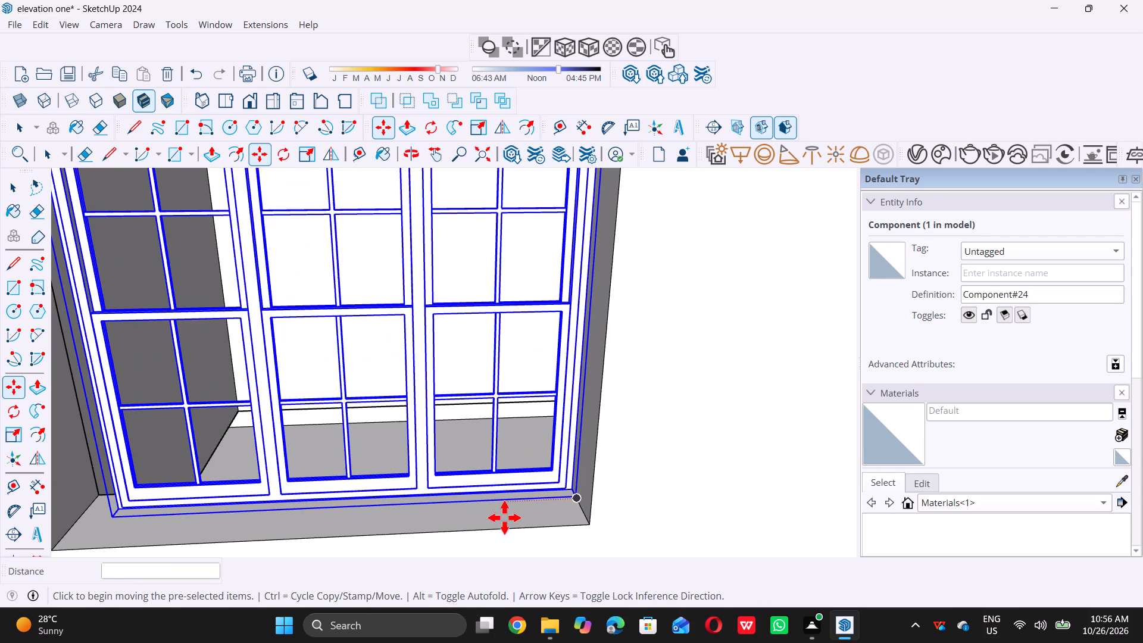
scroll(502, 516, down, 5)
key(space)
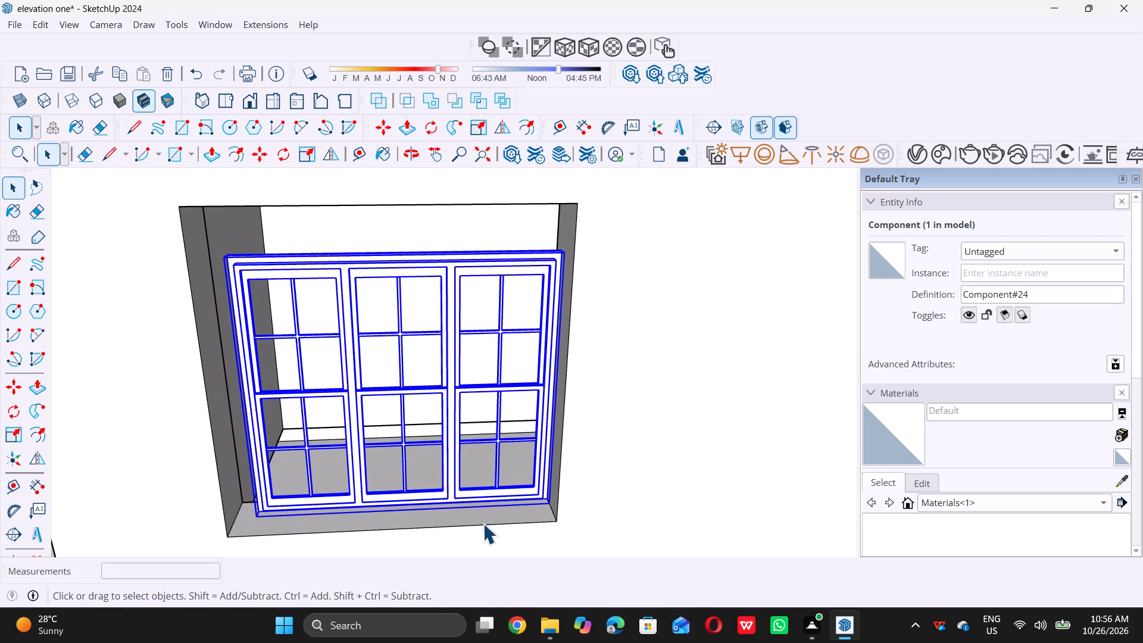
Scale the window up slightly and uniformly from its upper corner toward the opening's upper corner.
key(s)
scroll(358, 444, down, 2)
scroll(208, 258, up, 2)
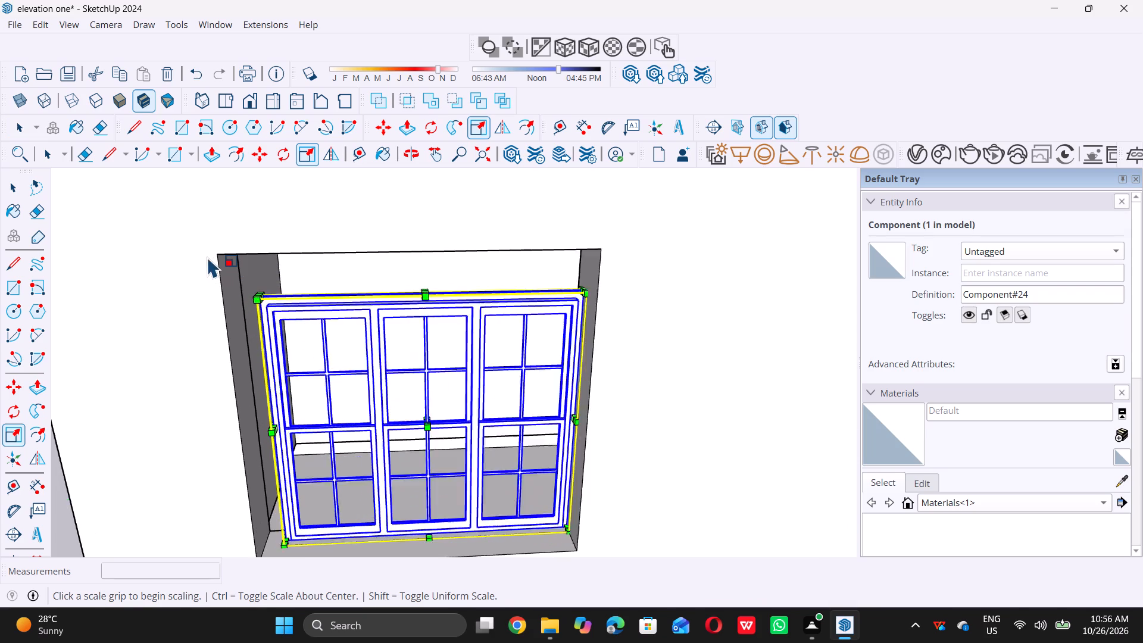
scroll(208, 257, up, 2)
click(265, 308)
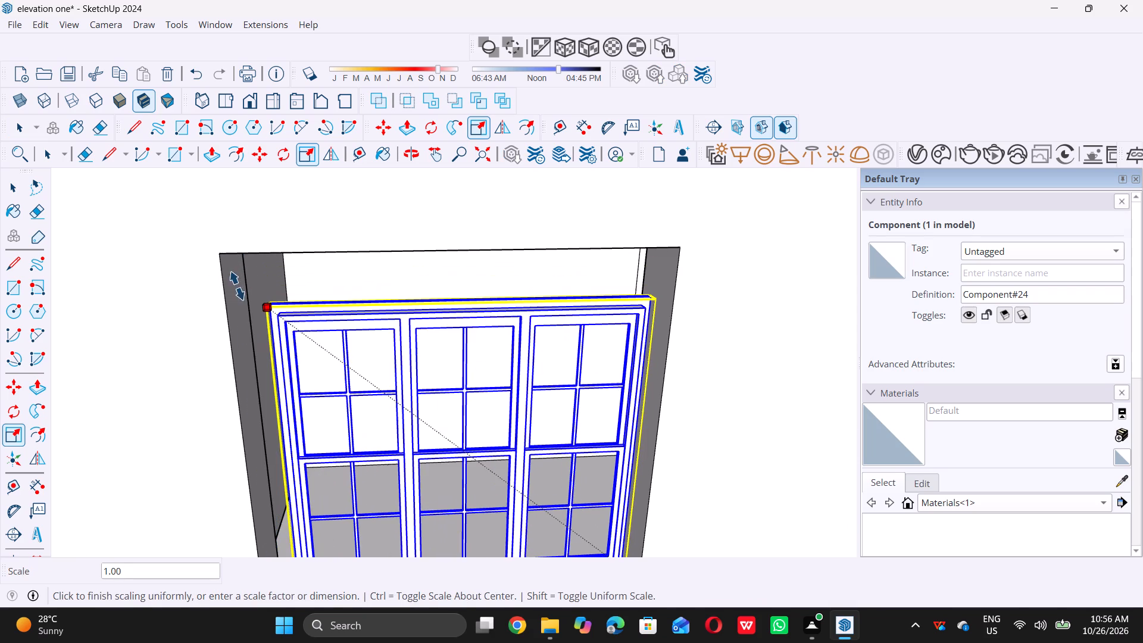
scroll(244, 319, up, 6)
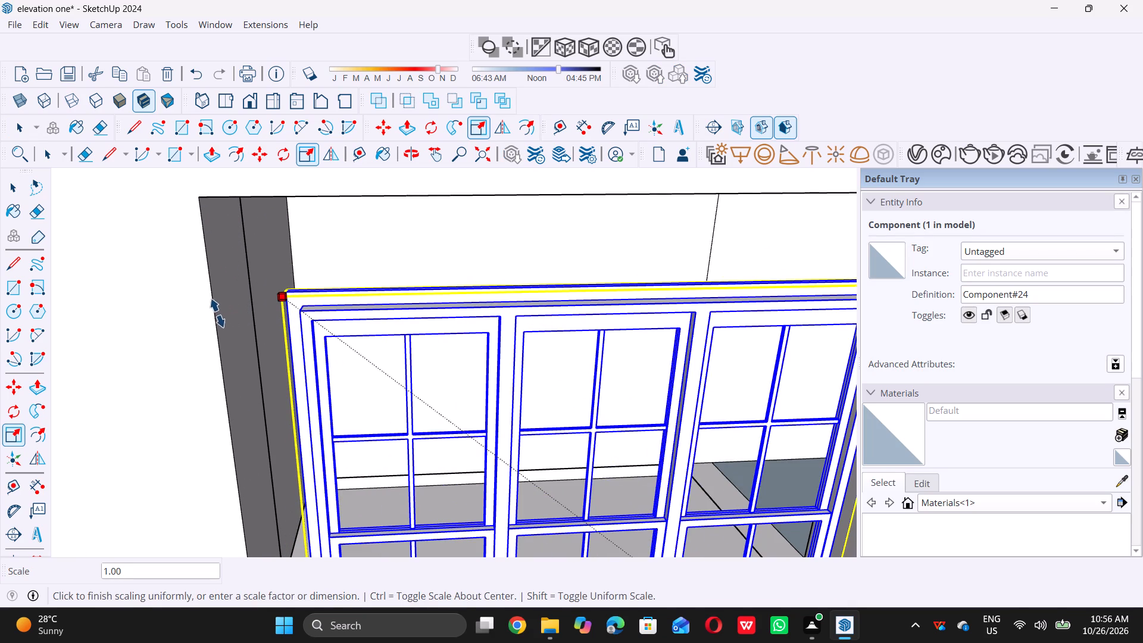
scroll(238, 279, down, 2)
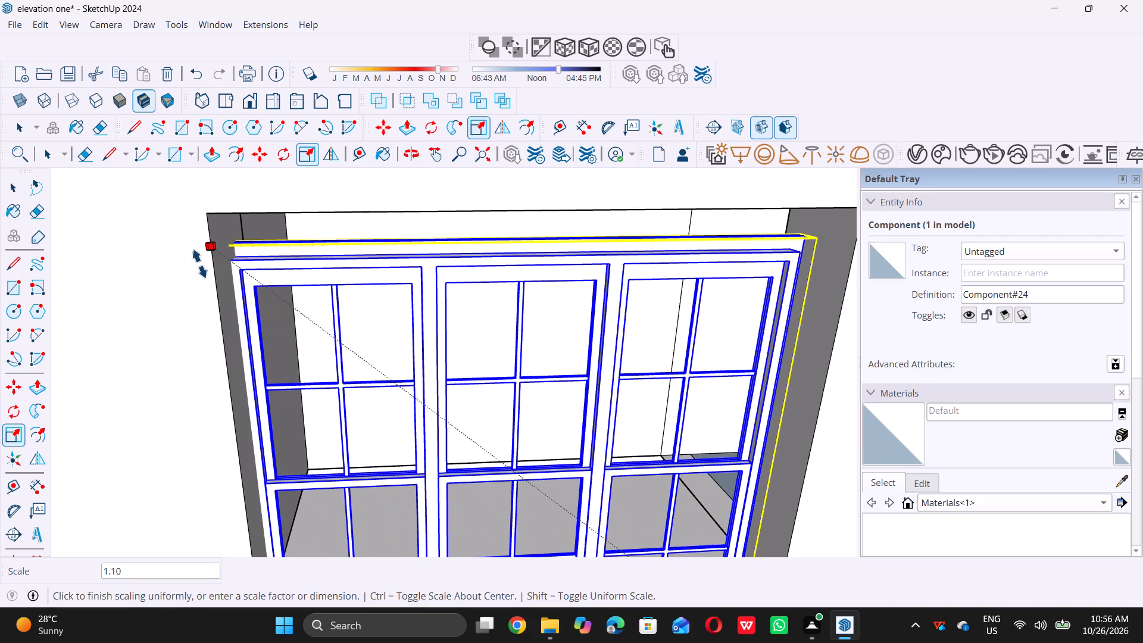
click(204, 266)
Stretch the window's width along the red axis by about 1.07 to meet the side edge of the opening.
scroll(264, 311, down, 6)
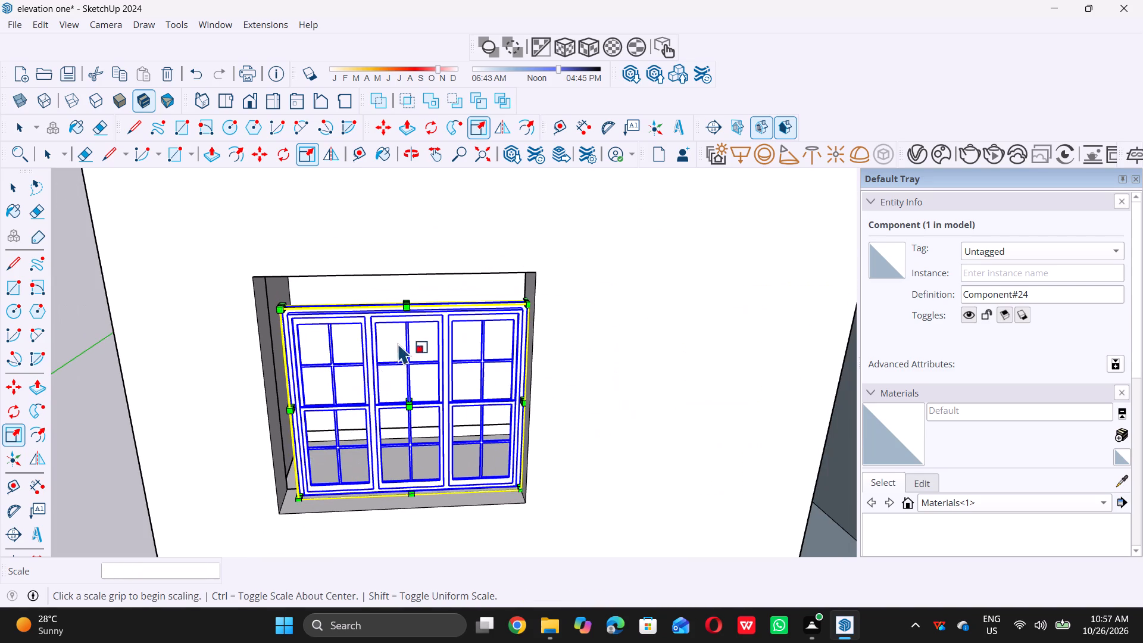
middle_drag(224, 427, 333, 442)
scroll(299, 452, up, 2)
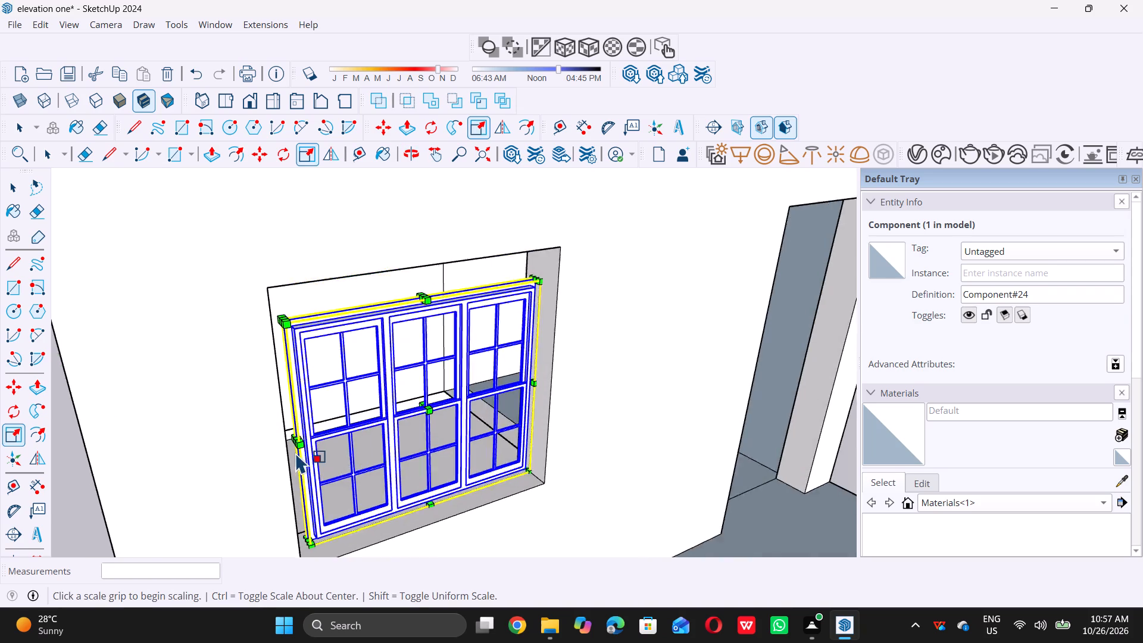
scroll(296, 452, up, 13)
scroll(298, 430, down, 5)
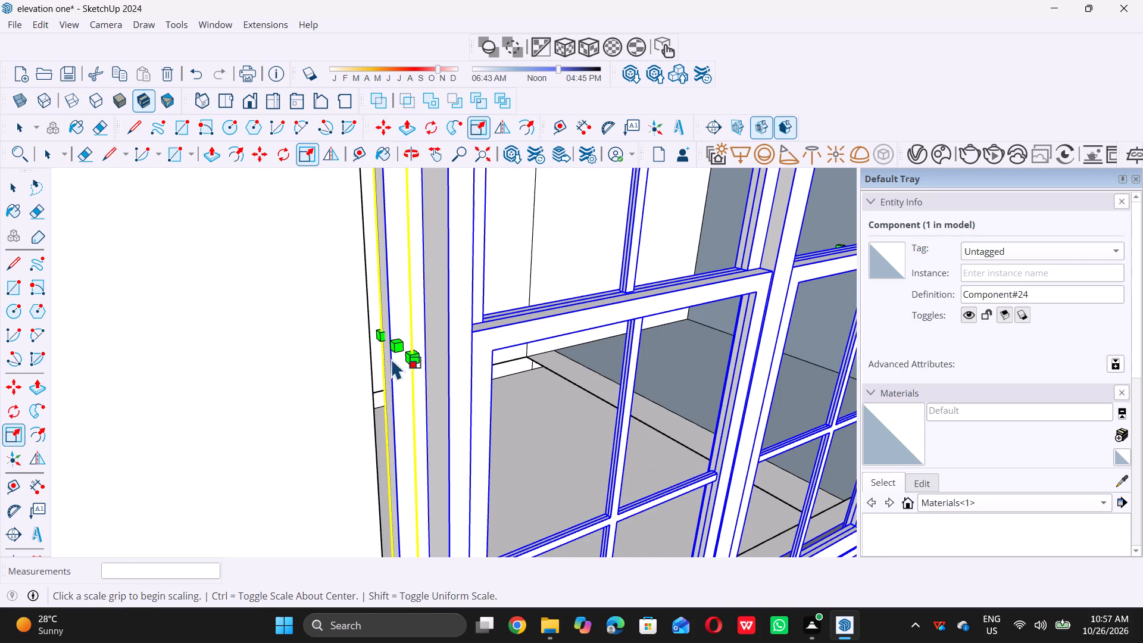
click(396, 349)
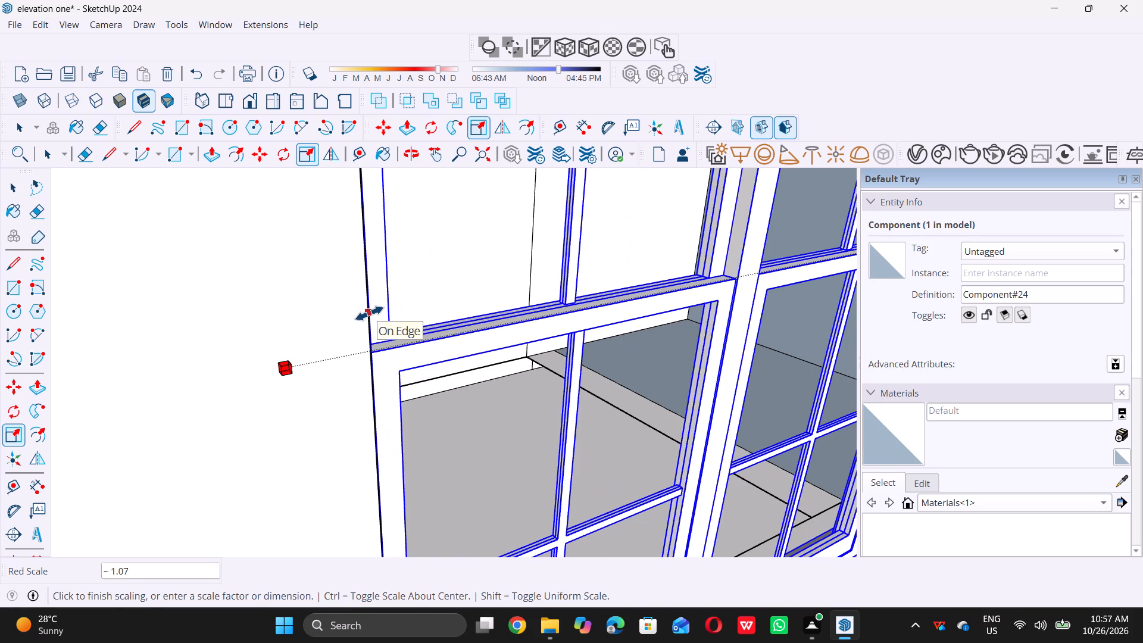
click(369, 313)
Stretch the window's height along the blue axis by about 1.15 to reach the top edge of the opening.
scroll(335, 335, down, 20)
scroll(335, 335, down, 1)
middle_drag(528, 365, 394, 349)
scroll(405, 394, down, 11)
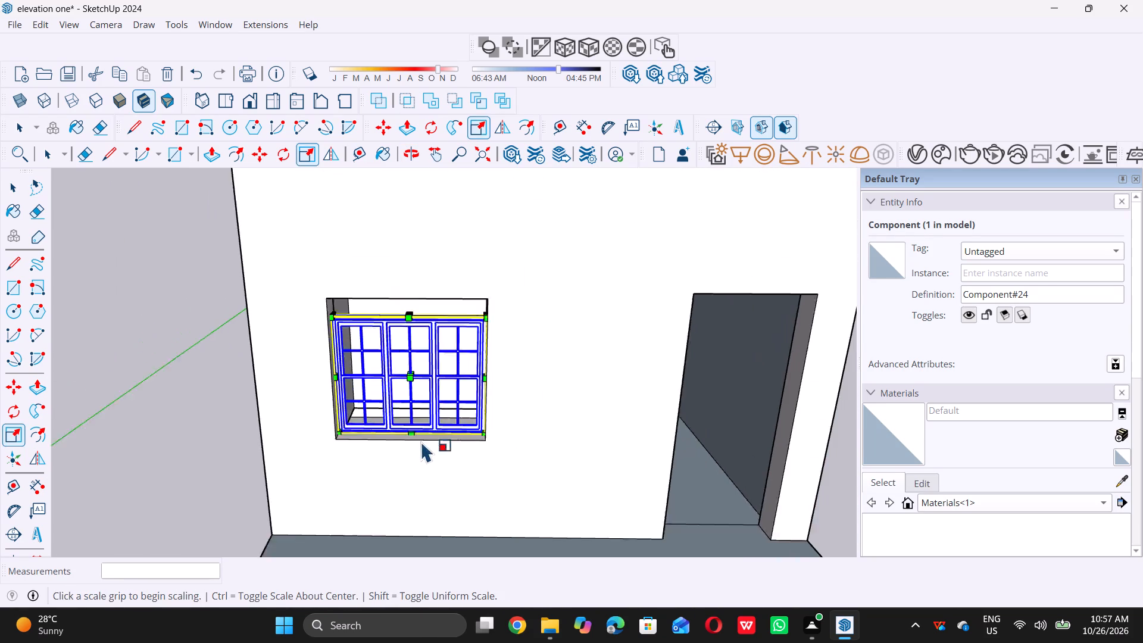
scroll(380, 311, up, 7)
scroll(443, 346, up, 6)
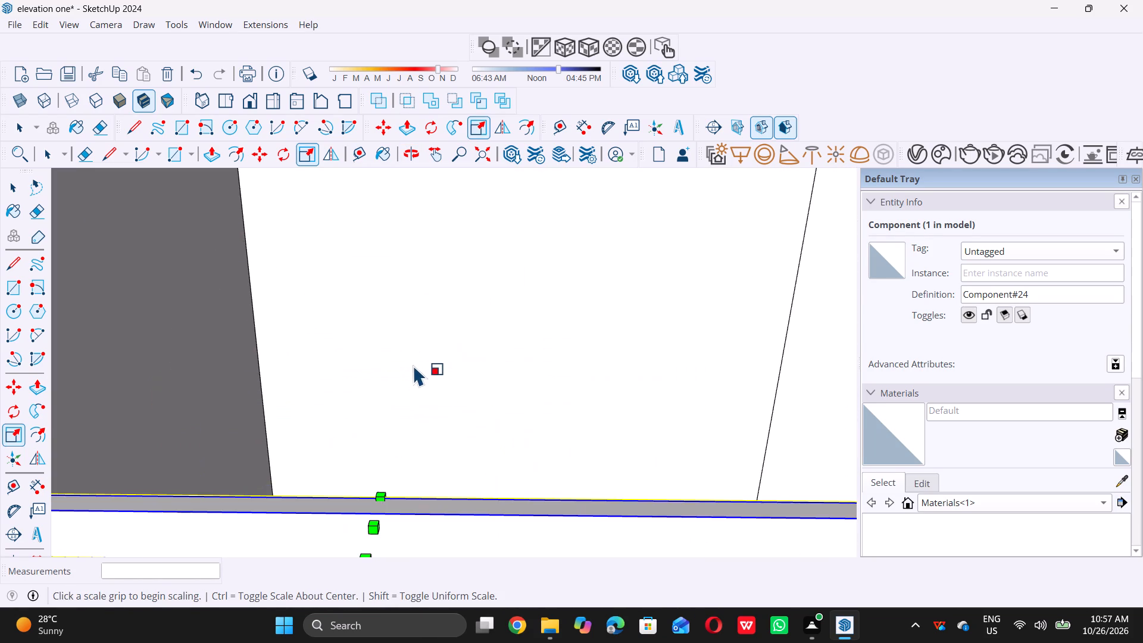
scroll(423, 355, down, 3)
scroll(414, 385, up, 6)
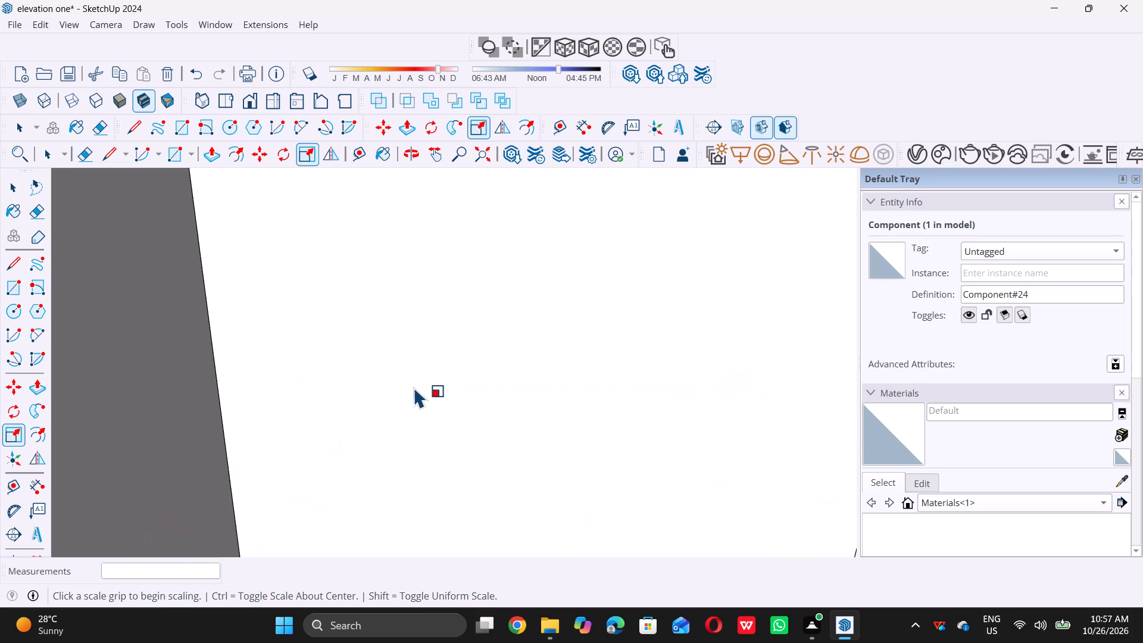
scroll(419, 378, down, 9)
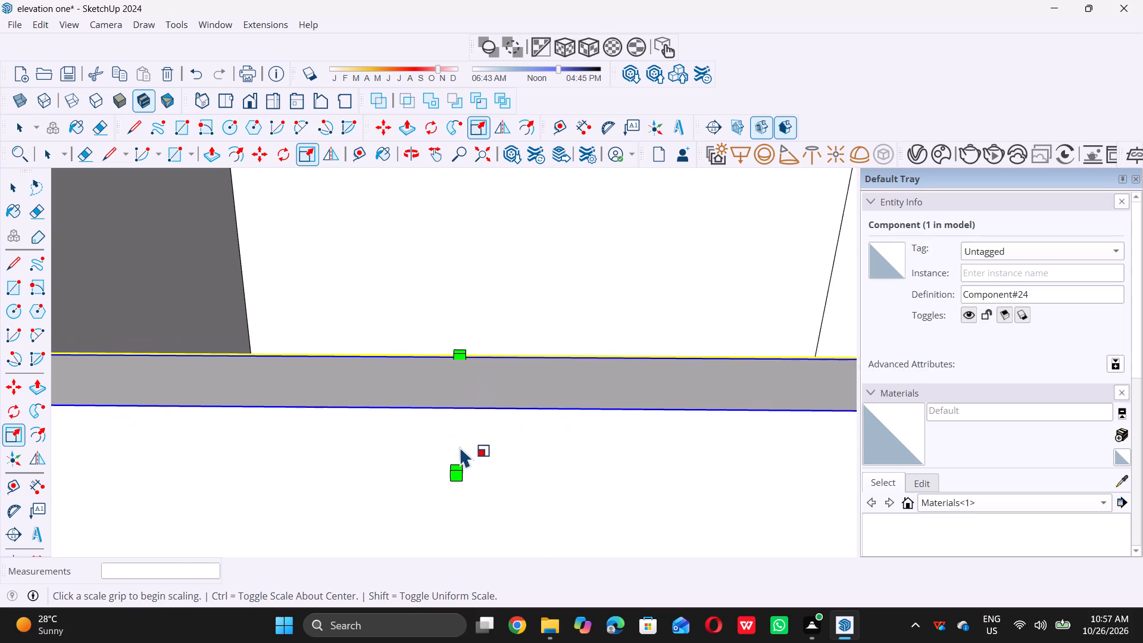
scroll(469, 424, down, 7)
click(466, 435)
scroll(463, 433, down, 3)
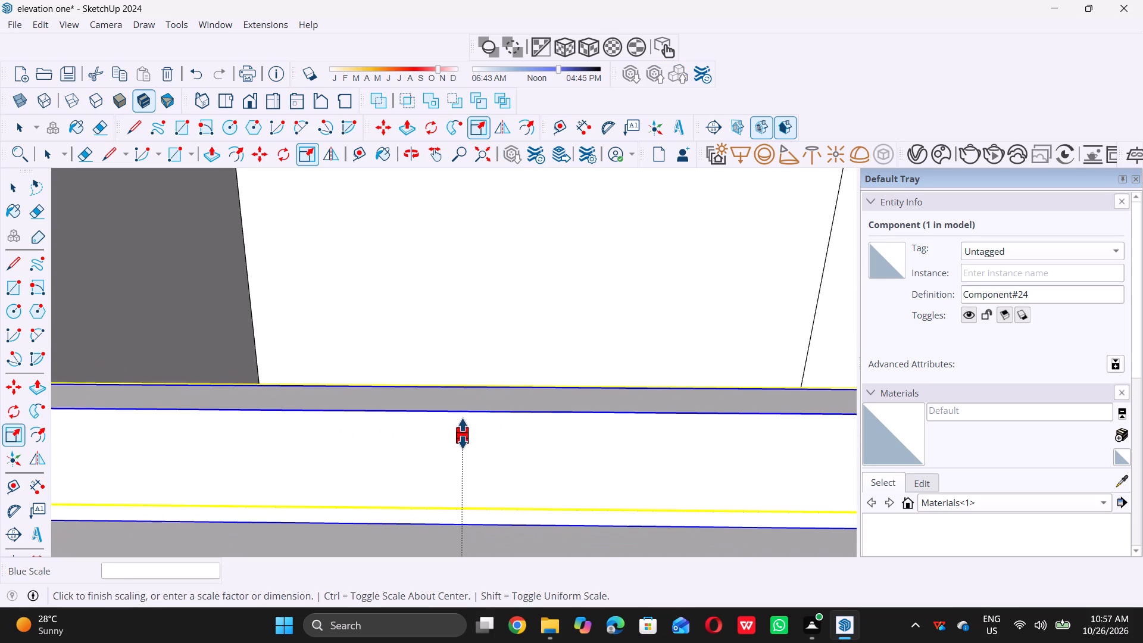
scroll(463, 433, down, 19)
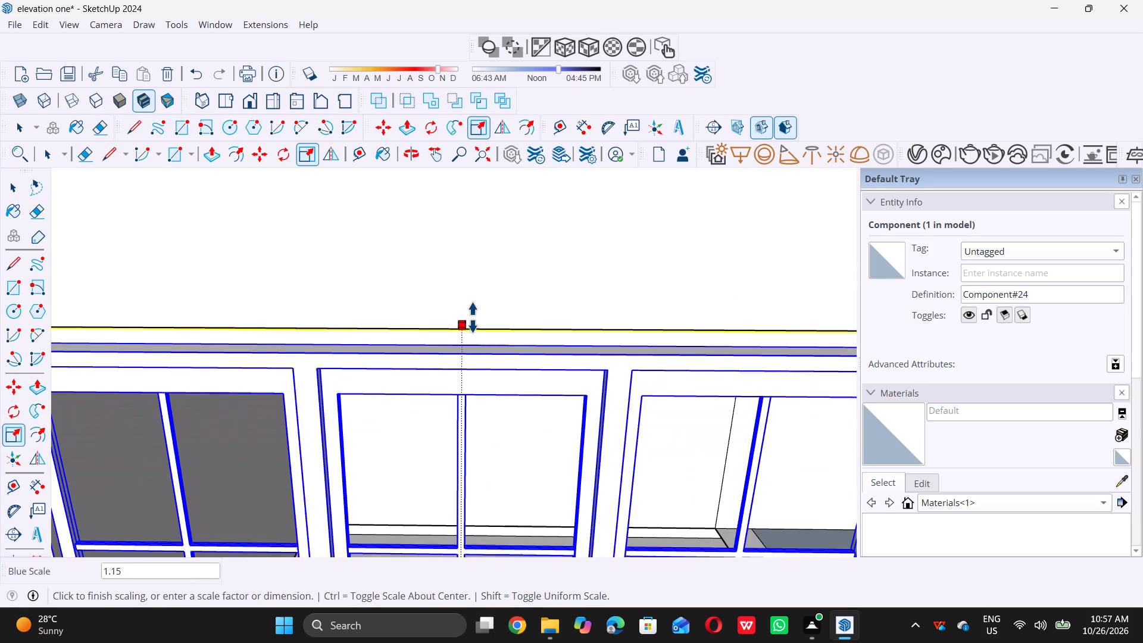
click(469, 324)
scroll(461, 343, down, 13)
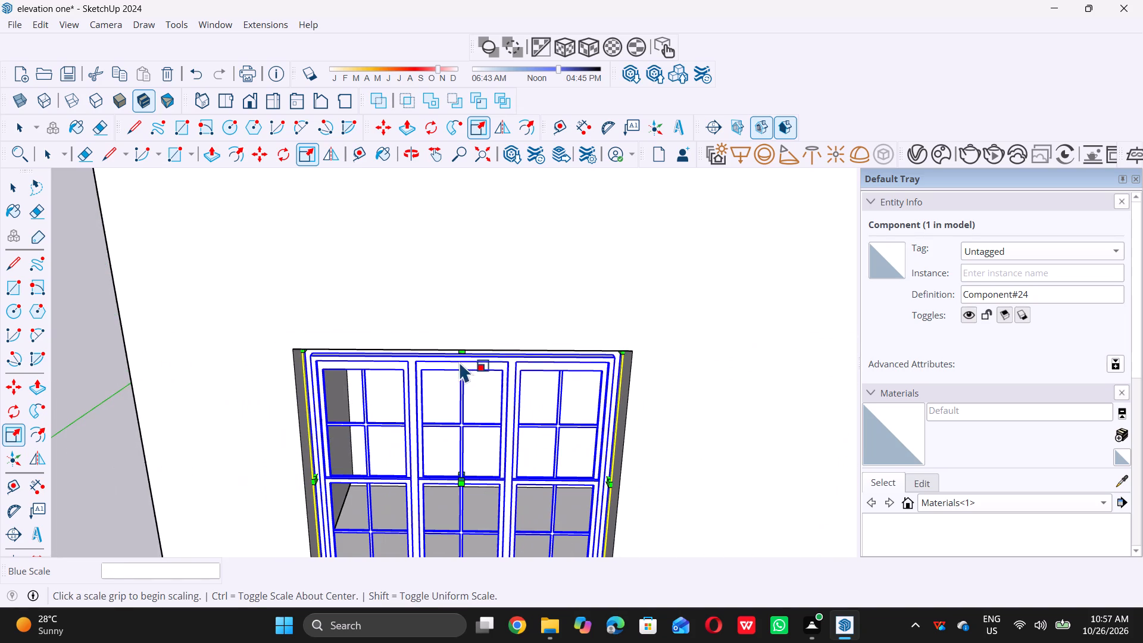
Stretch the window's height along the blue axis by about 1.01 toward the top edge of the opening.
scroll(648, 469, up, 6)
scroll(613, 455, down, 7)
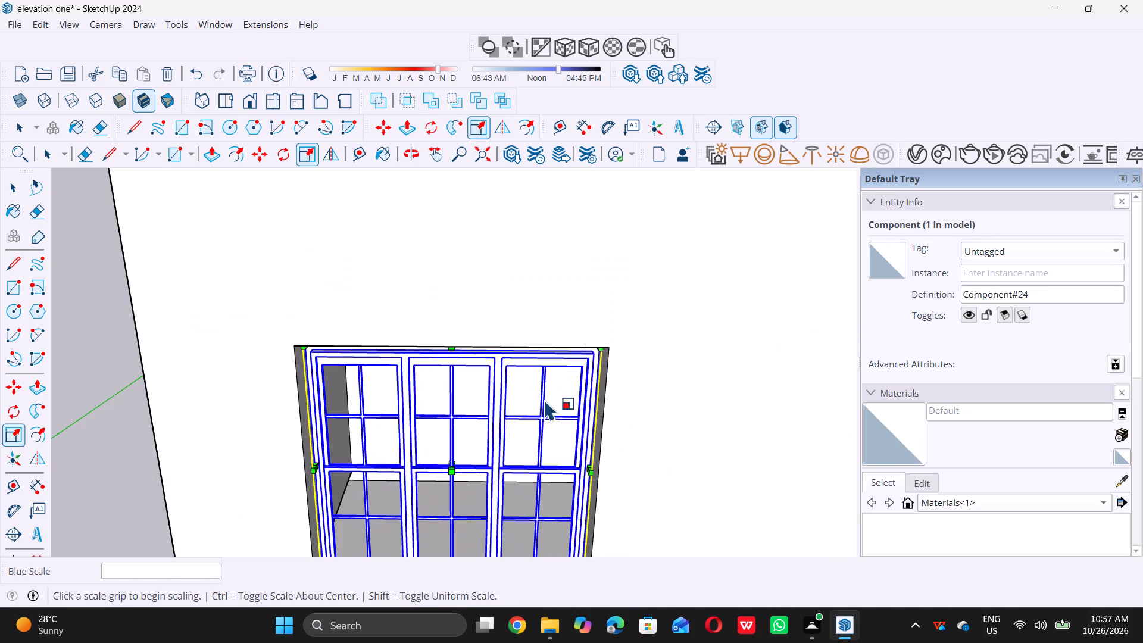
middle_drag(470, 298, 457, 226)
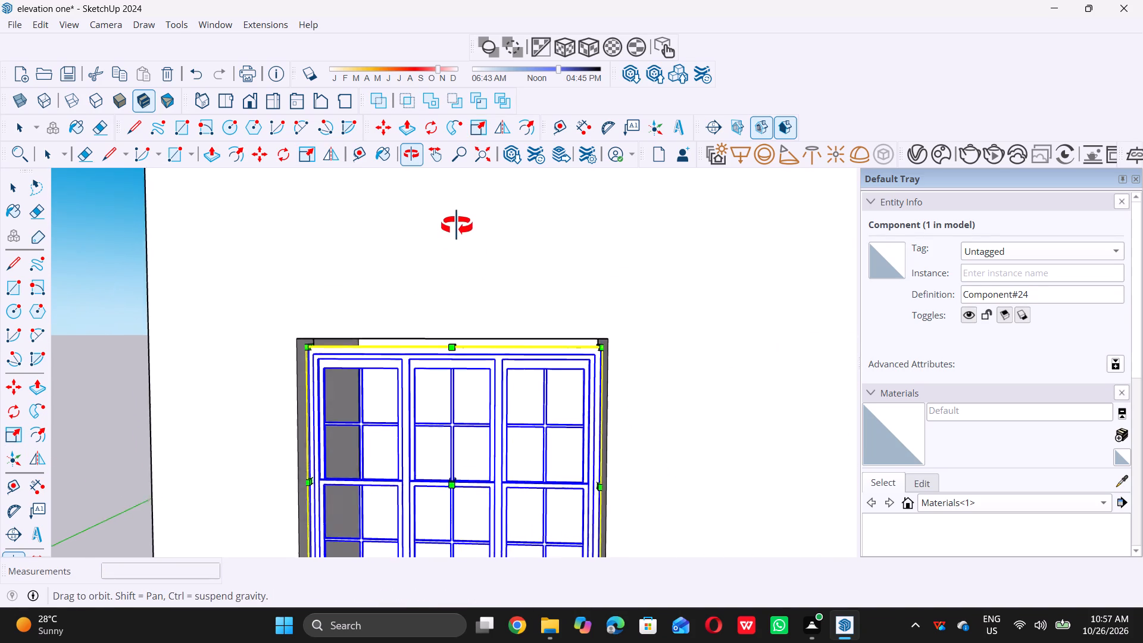
middle_drag(457, 226, 455, 228)
middle_click(425, 304)
scroll(425, 304, up, 6)
middle_drag(457, 355, 444, 397)
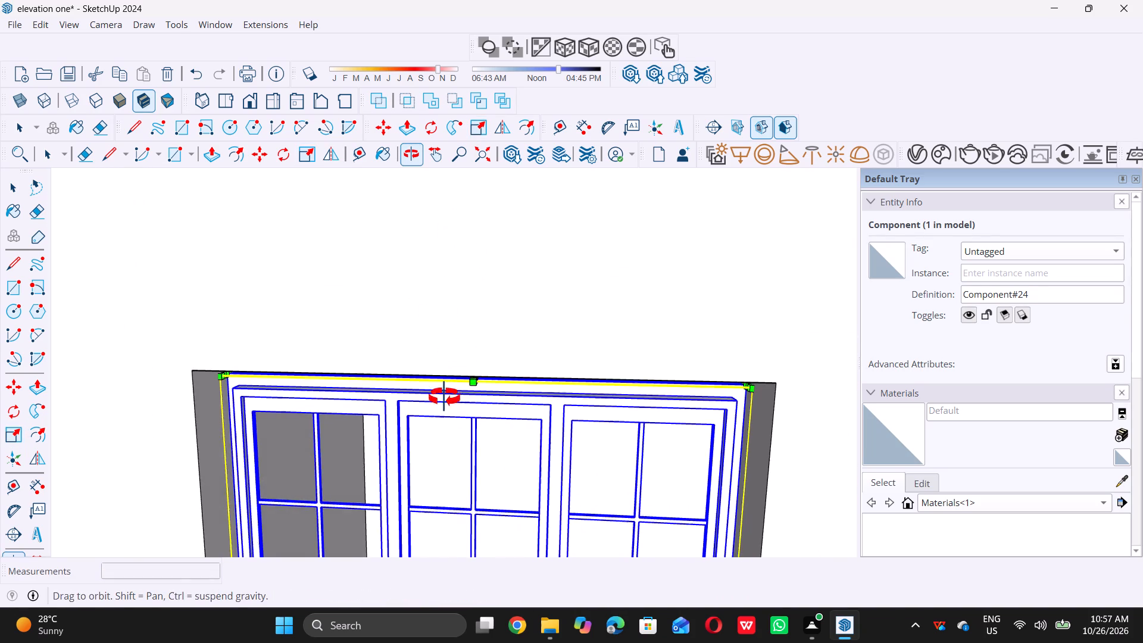
middle_drag(444, 397, 442, 405)
scroll(479, 408, up, 7)
scroll(486, 351, up, 13)
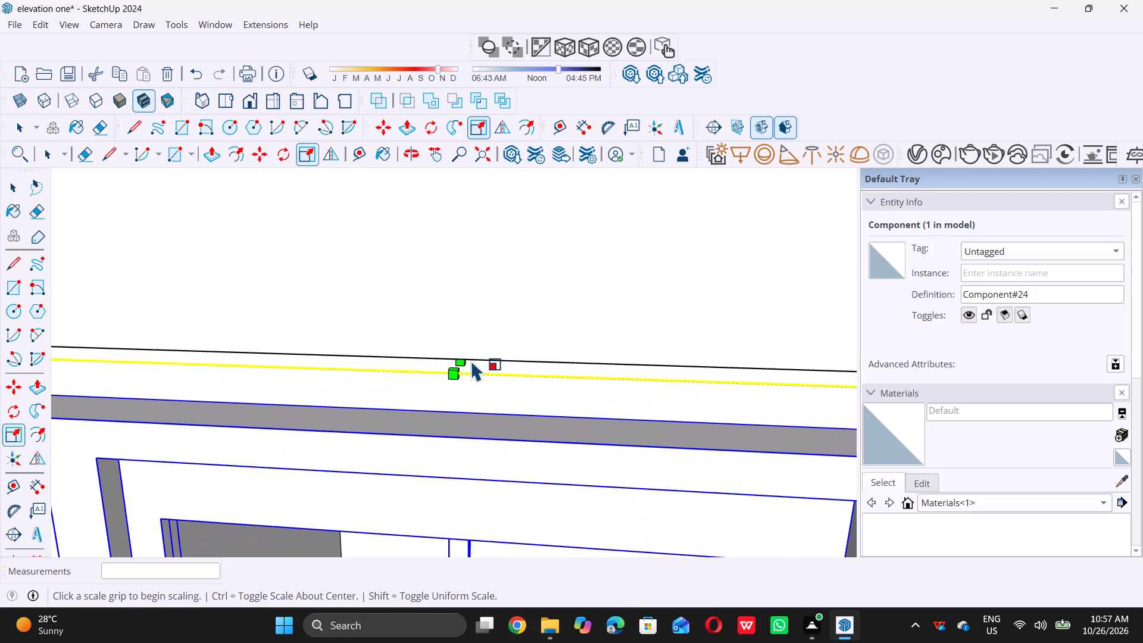
click(462, 361)
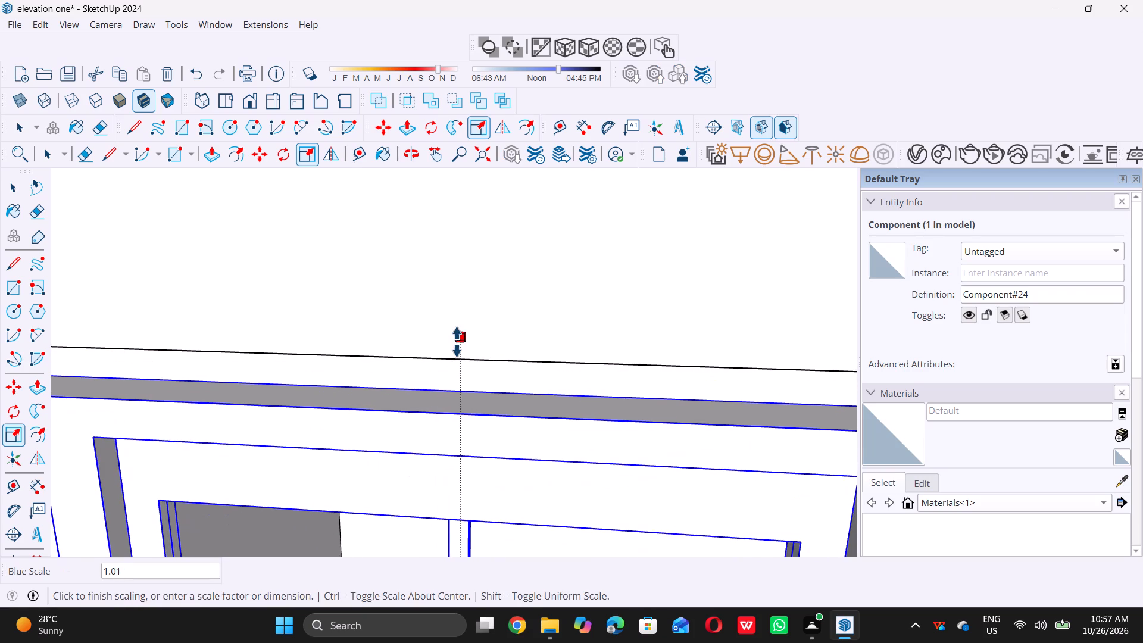
click(457, 342)
Stretch the window's height again along the blue axis by about 1.03 to close the gap below the opening's top edge.
scroll(469, 373, up, 1)
scroll(470, 381, down, 9)
middle_drag(489, 397, 509, 318)
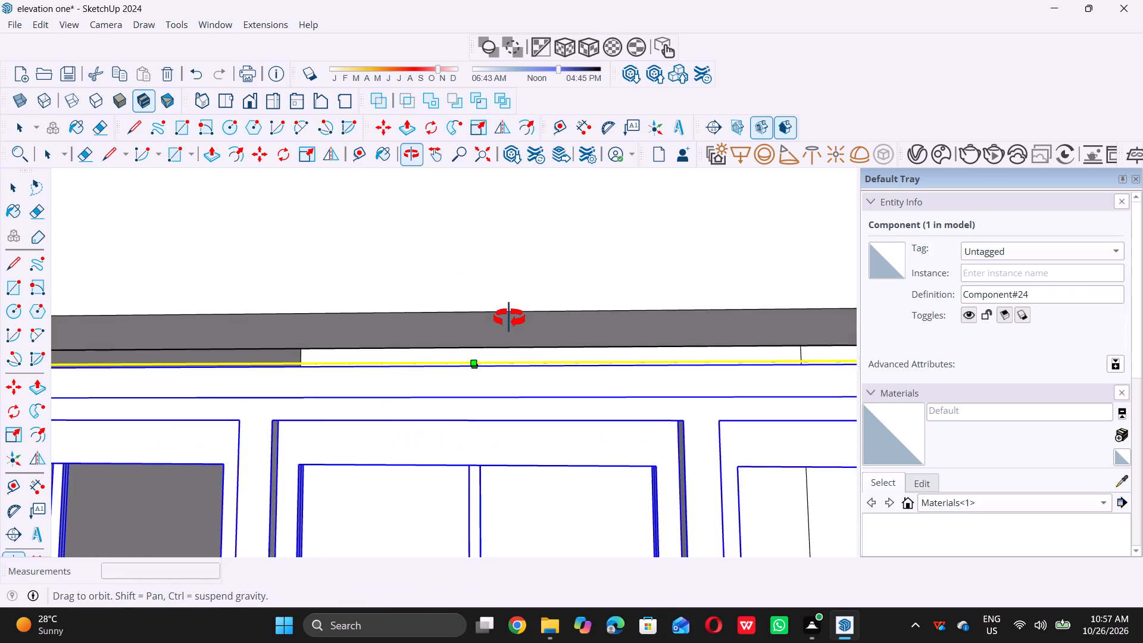
middle_drag(509, 318, 482, 369)
scroll(474, 380, up, 12)
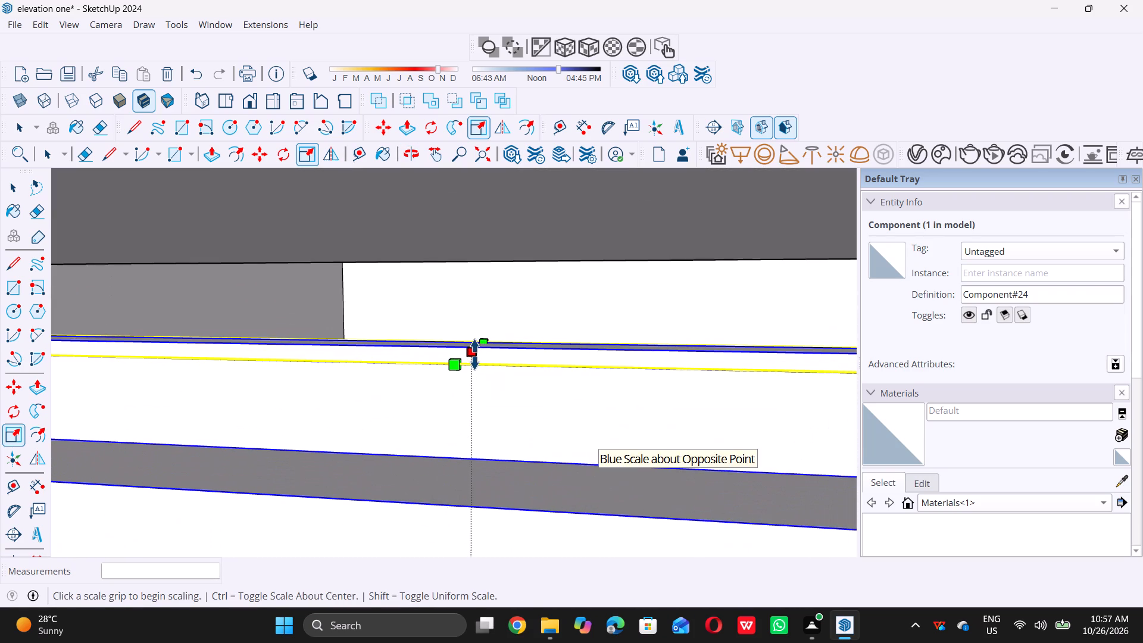
click(474, 354)
scroll(475, 353, down, 13)
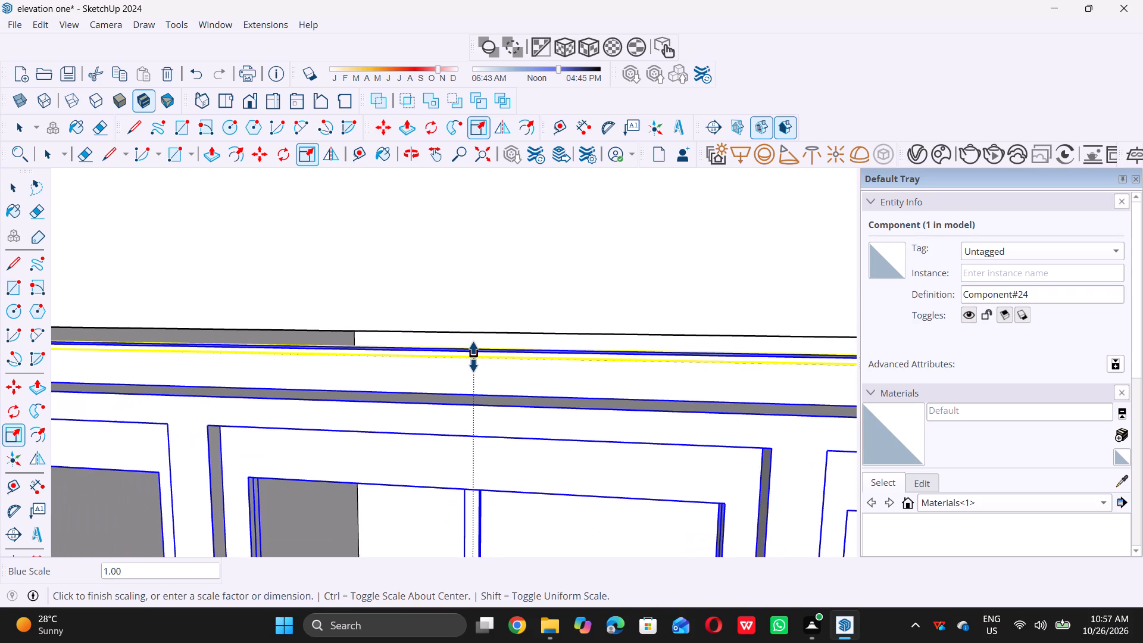
scroll(473, 357, down, 2)
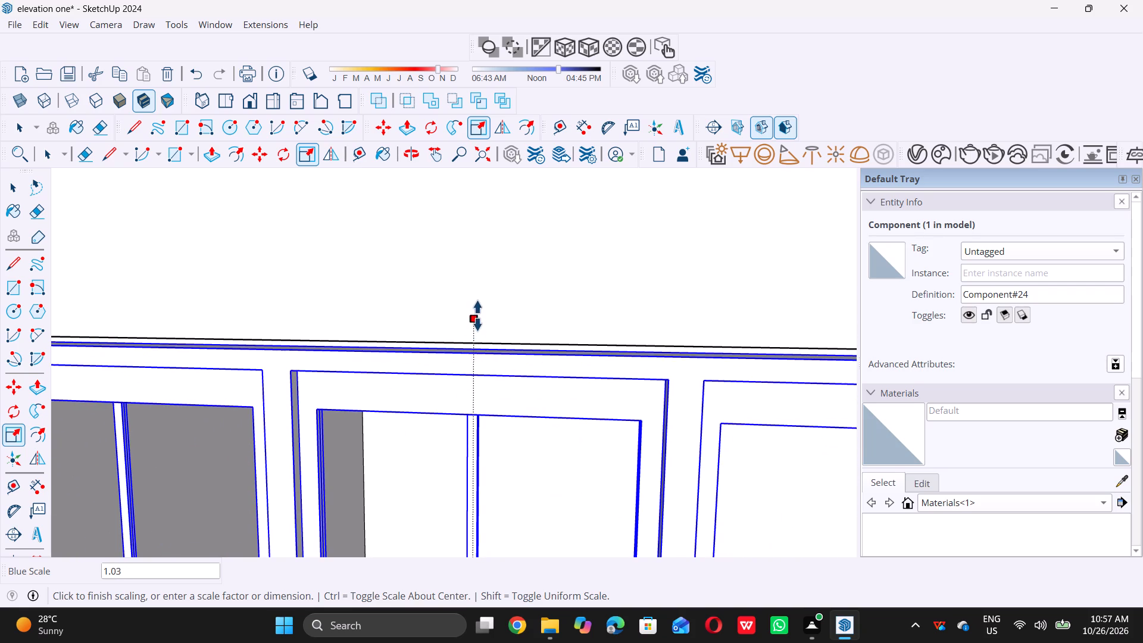
click(476, 307)
scroll(474, 343, down, 10)
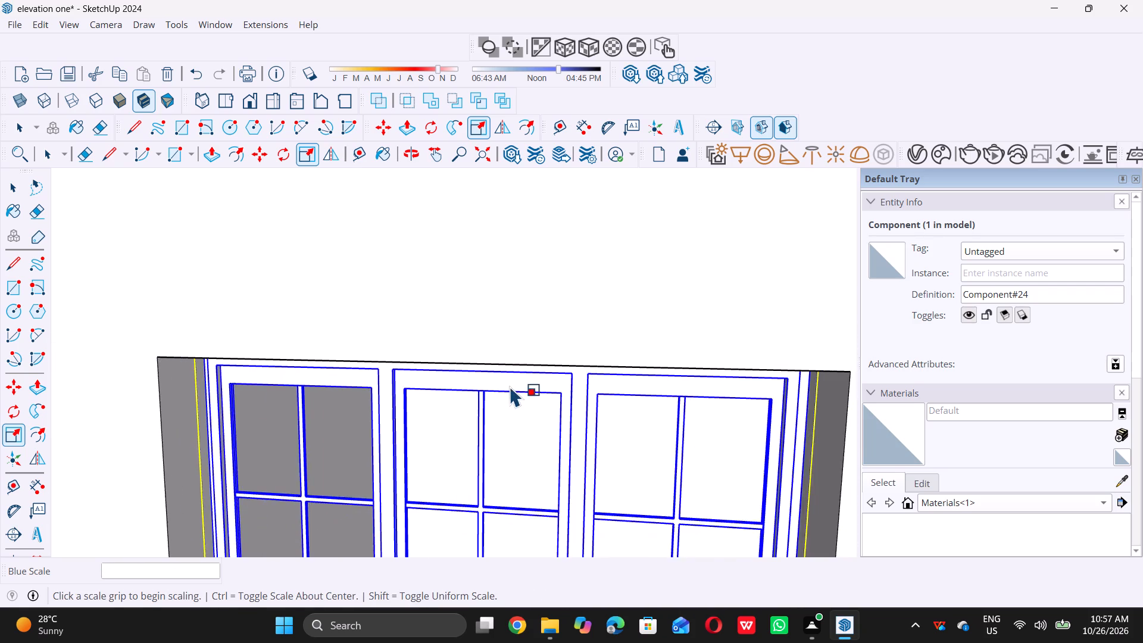
Stretch the window's width along the red axis by about 1.03 toward the side of the opening nearer the doorway.
scroll(519, 380, down, 15)
scroll(591, 461, up, 9)
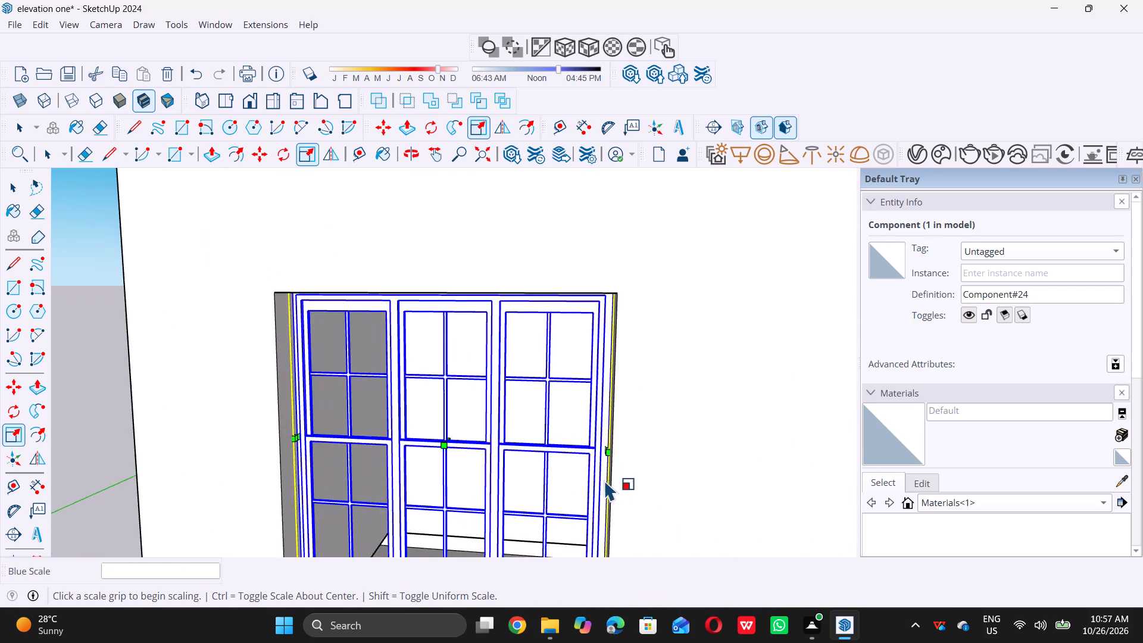
scroll(605, 480, up, 12)
scroll(620, 427, up, 8)
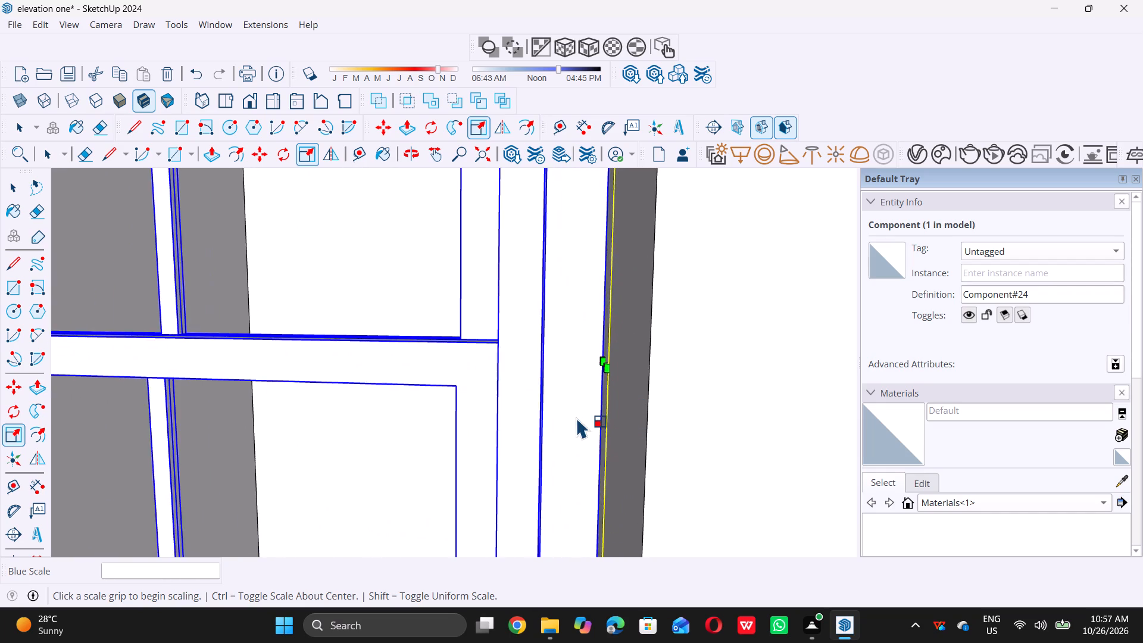
scroll(565, 413, up, 7)
scroll(546, 406, down, 8)
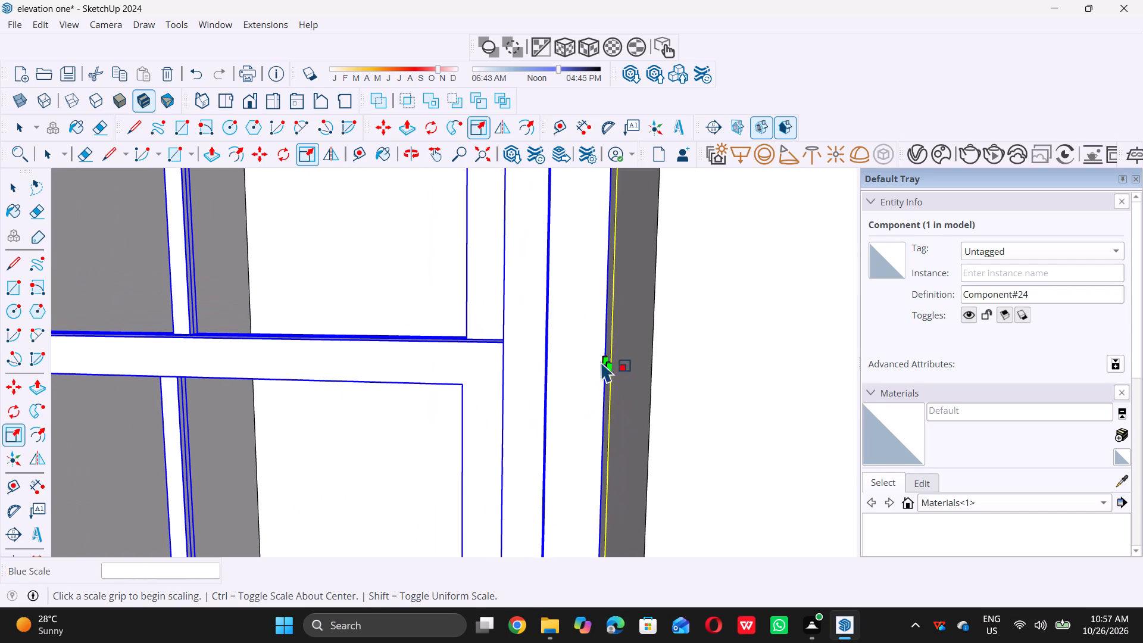
click(610, 357)
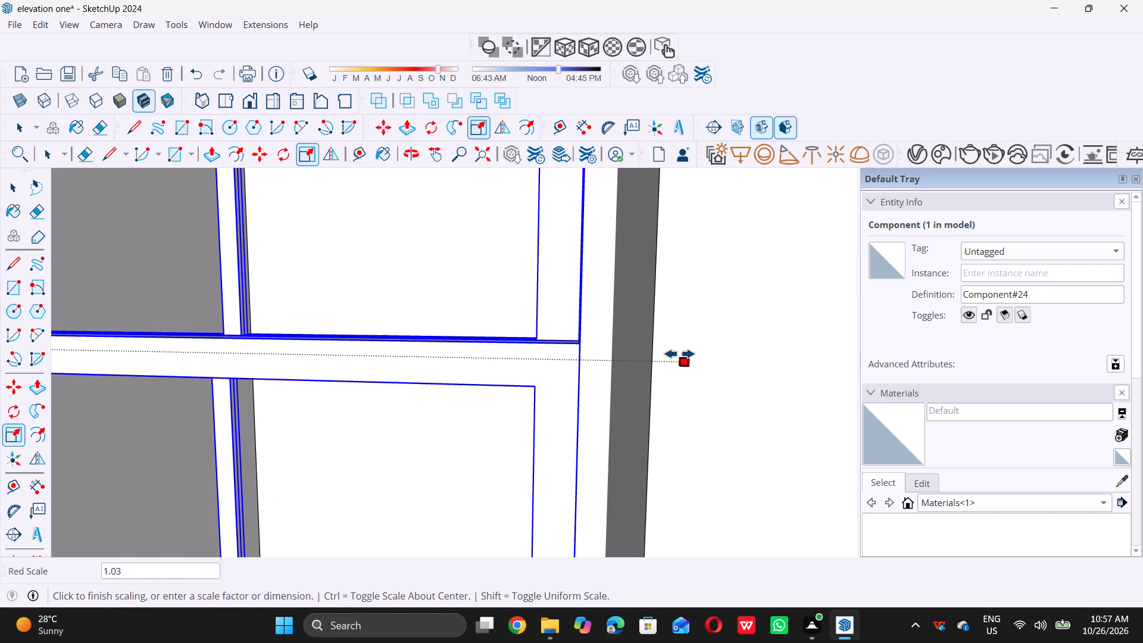
click(679, 354)
Stretch the window's width very slightly along the red axis toward the opening's opposite side edge, and deselect the window.
scroll(622, 399, down, 20)
scroll(622, 399, down, 3)
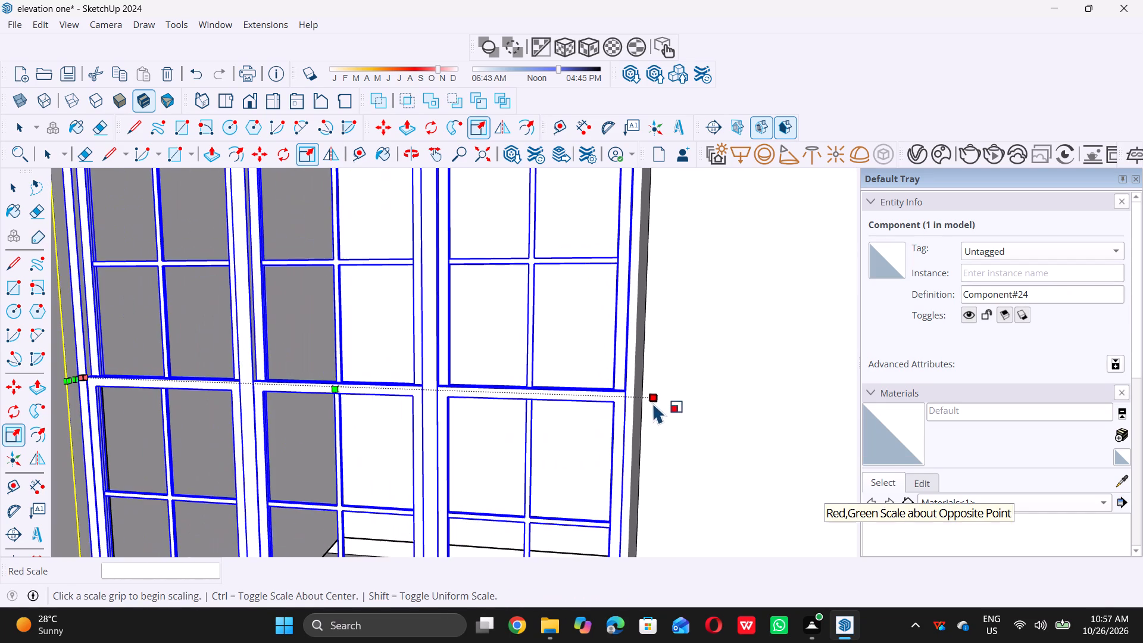
scroll(664, 405, down, 7)
scroll(276, 392, up, 7)
scroll(330, 377, up, 2)
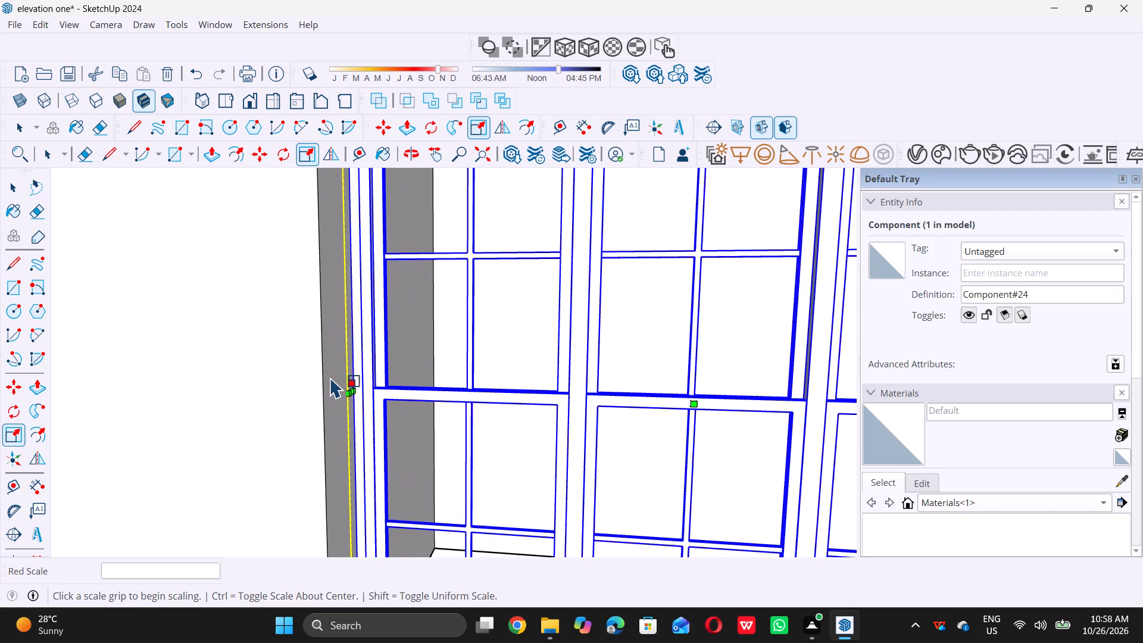
scroll(330, 377, up, 18)
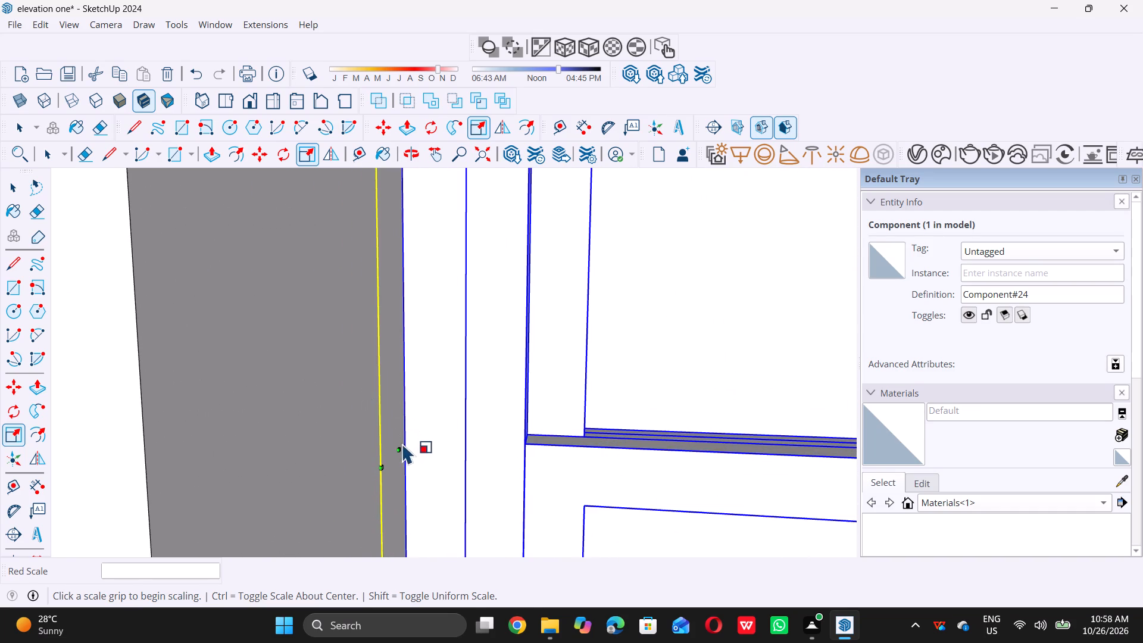
click(401, 445)
click(364, 436)
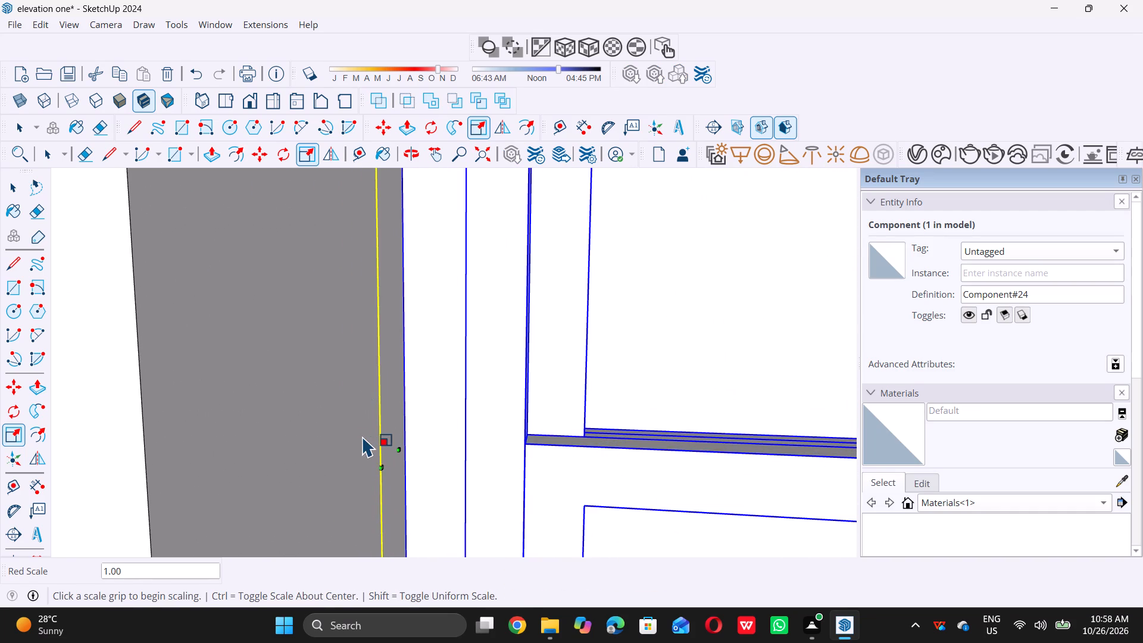
scroll(363, 436, down, 20)
scroll(363, 436, down, 13)
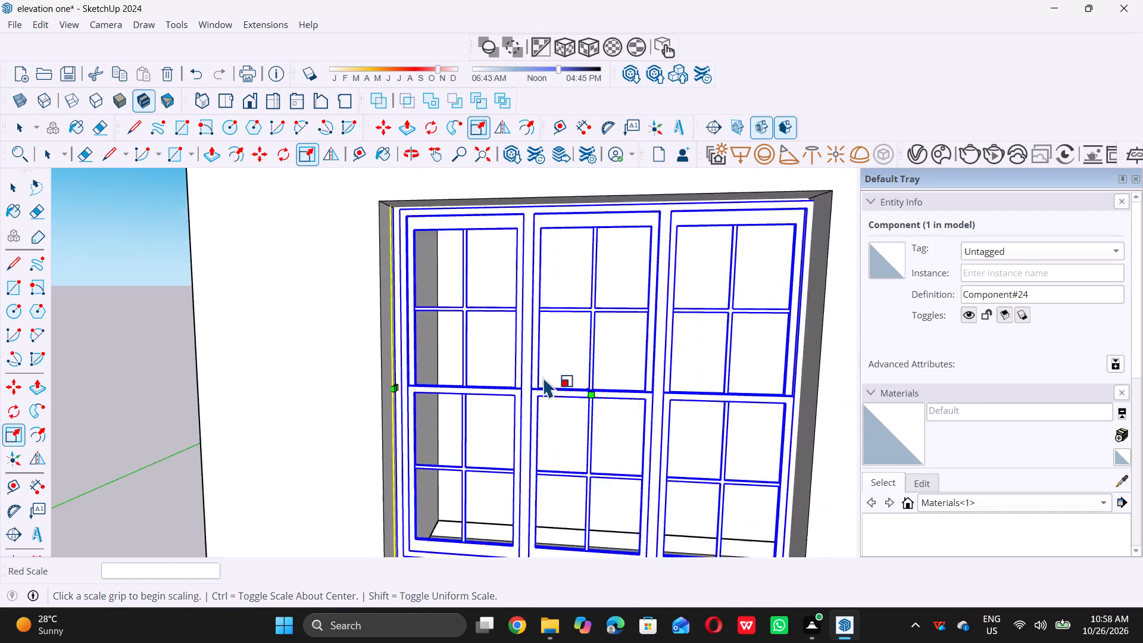
scroll(544, 377, down, 6)
key(space)
click(145, 305)
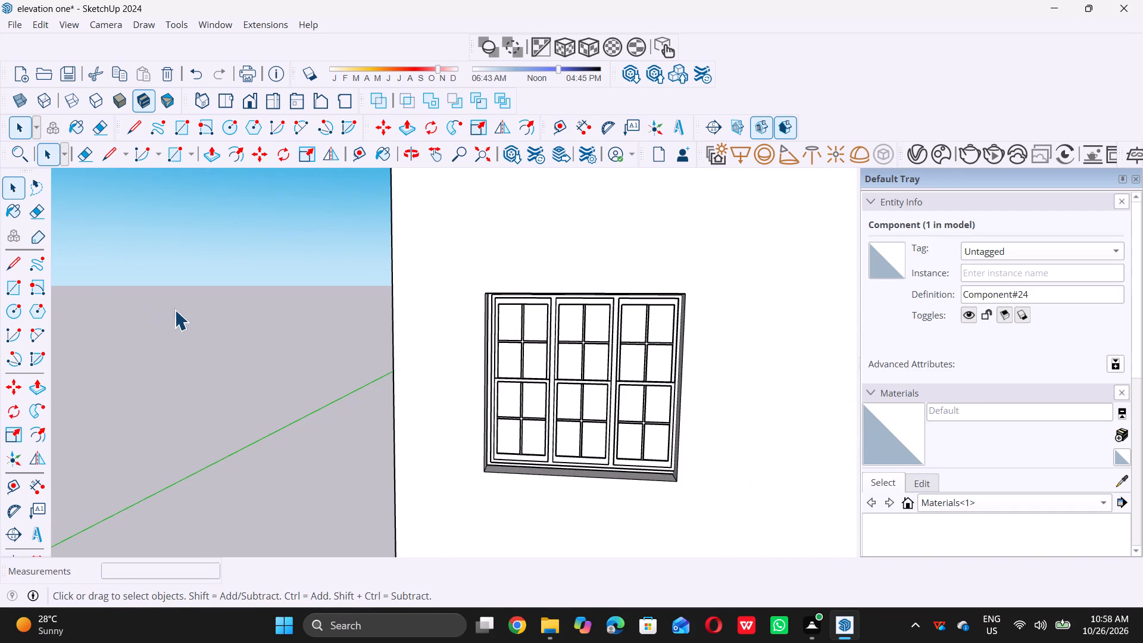
double_click(174, 310)
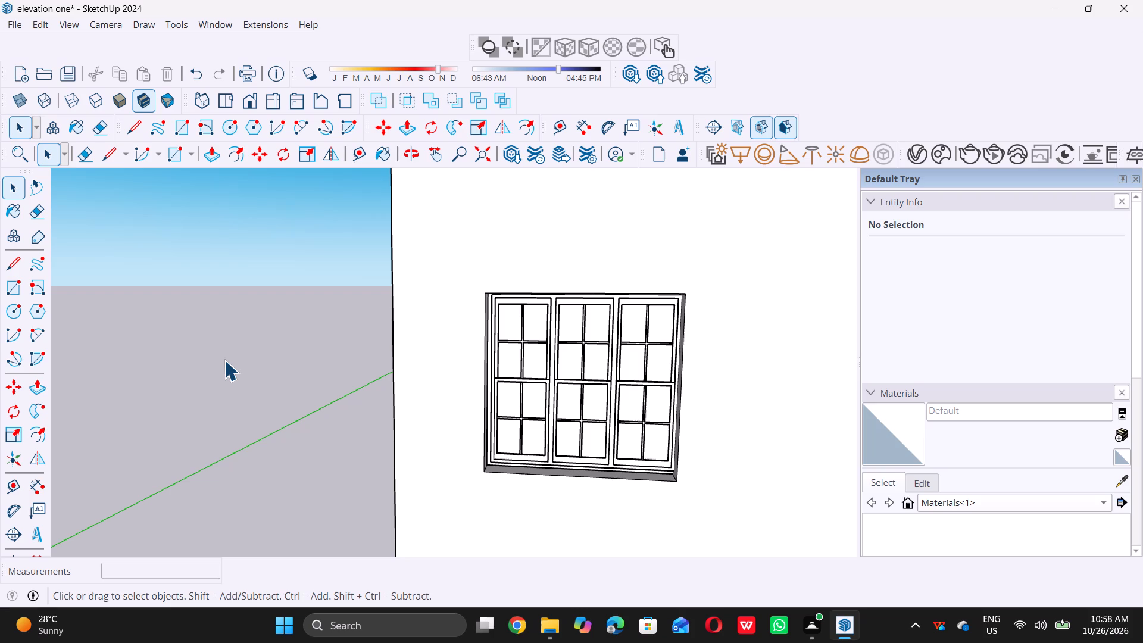
Examine the fitted window and the whole ground-floor volume from the front and from the corner.
scroll(714, 312, down, 7)
scroll(632, 302, down, 6)
middle_drag(505, 297, 429, 363)
scroll(504, 297, down, 1)
scroll(442, 350, down, 7)
middle_drag(461, 315, 542, 317)
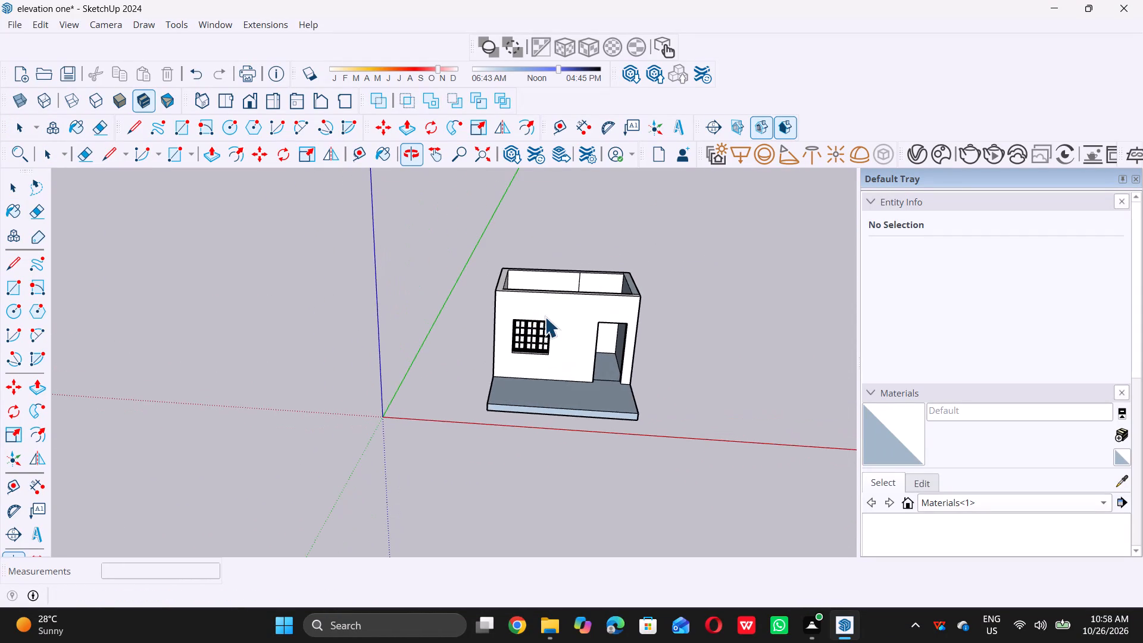
scroll(550, 317, up, 15)
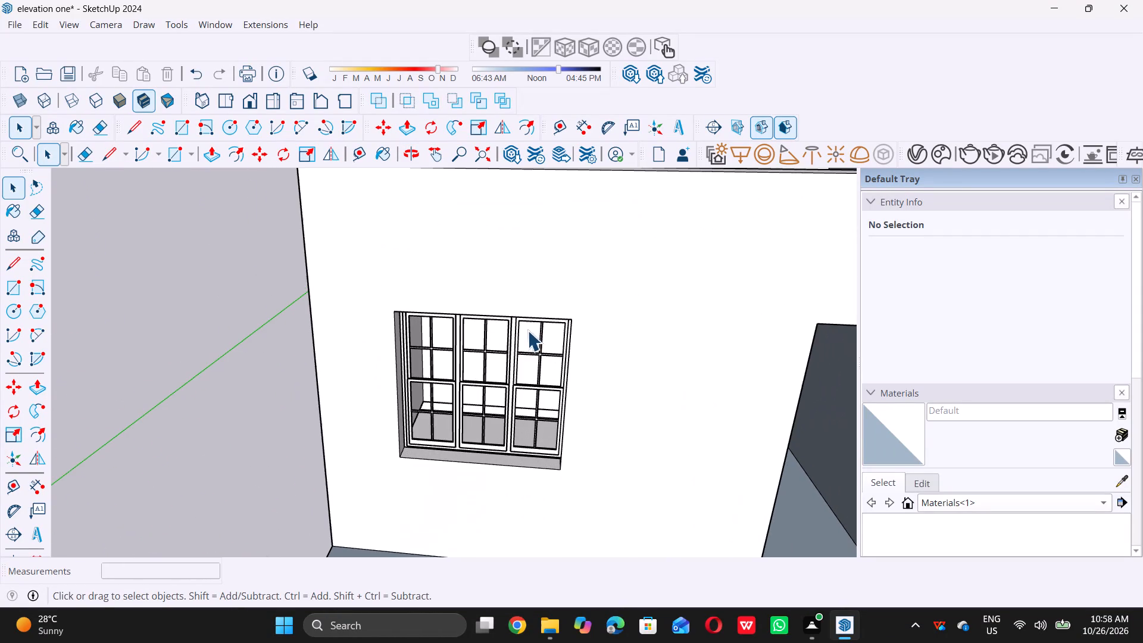
scroll(476, 353, down, 8)
scroll(464, 364, up, 1)
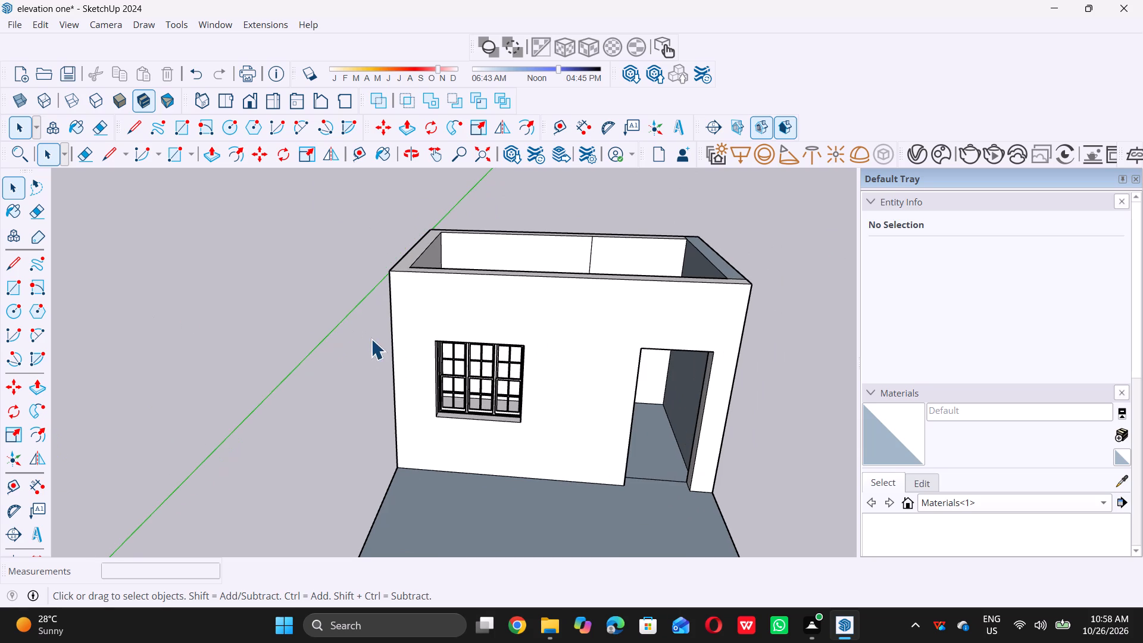
scroll(467, 323, down, 7)
middle_drag(405, 429, 420, 423)
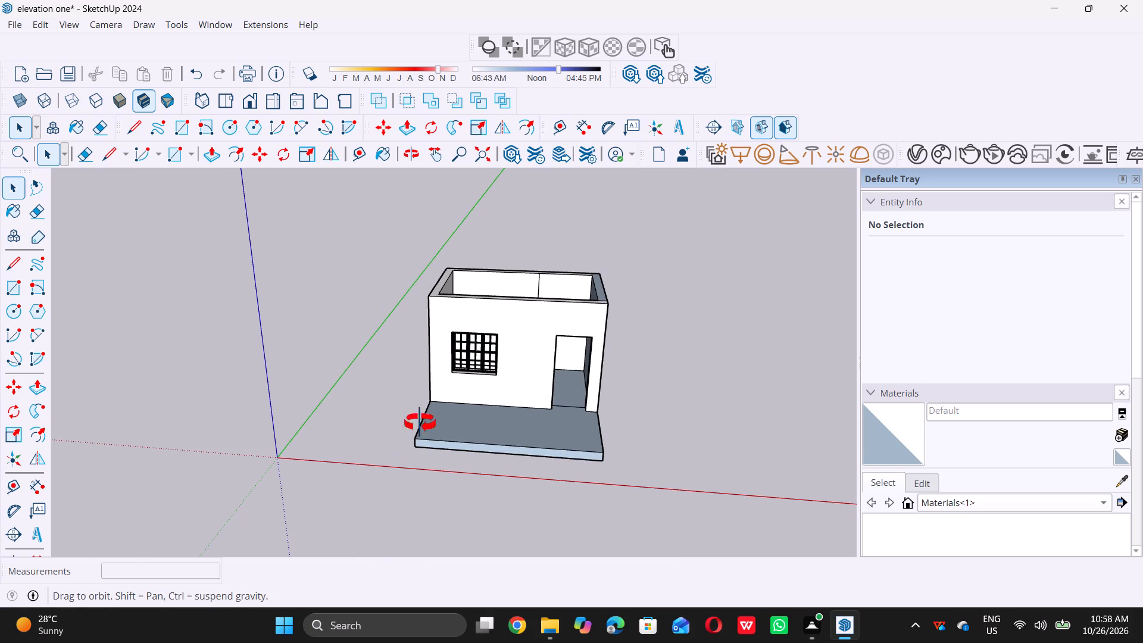
middle_drag(420, 423, 610, 457)
scroll(501, 432, up, 8)
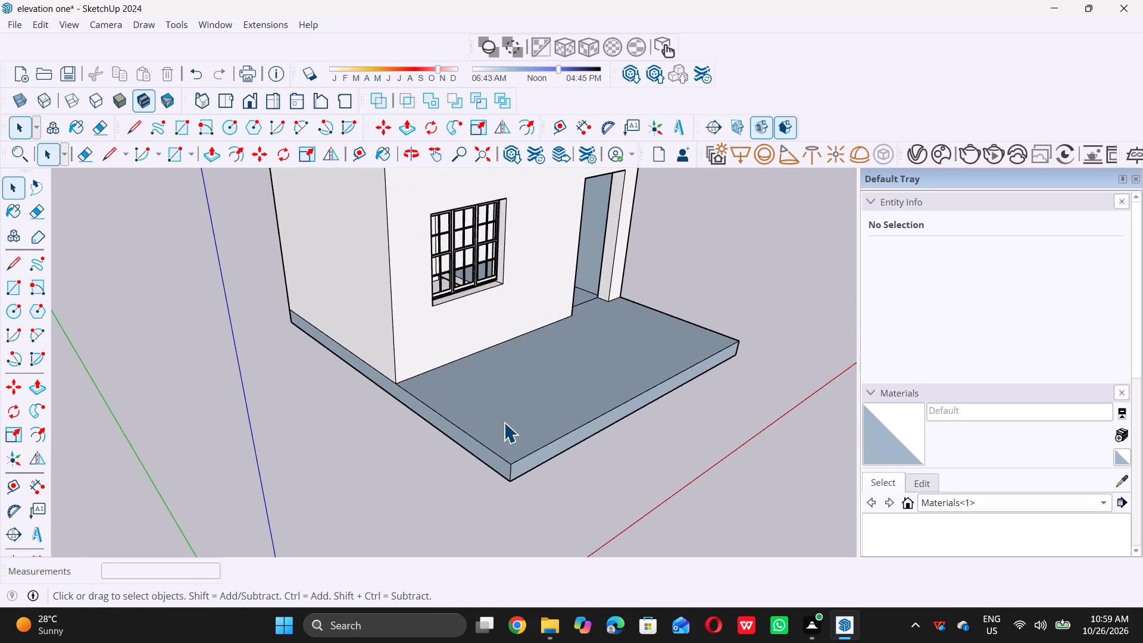
scroll(502, 430, down, 13)
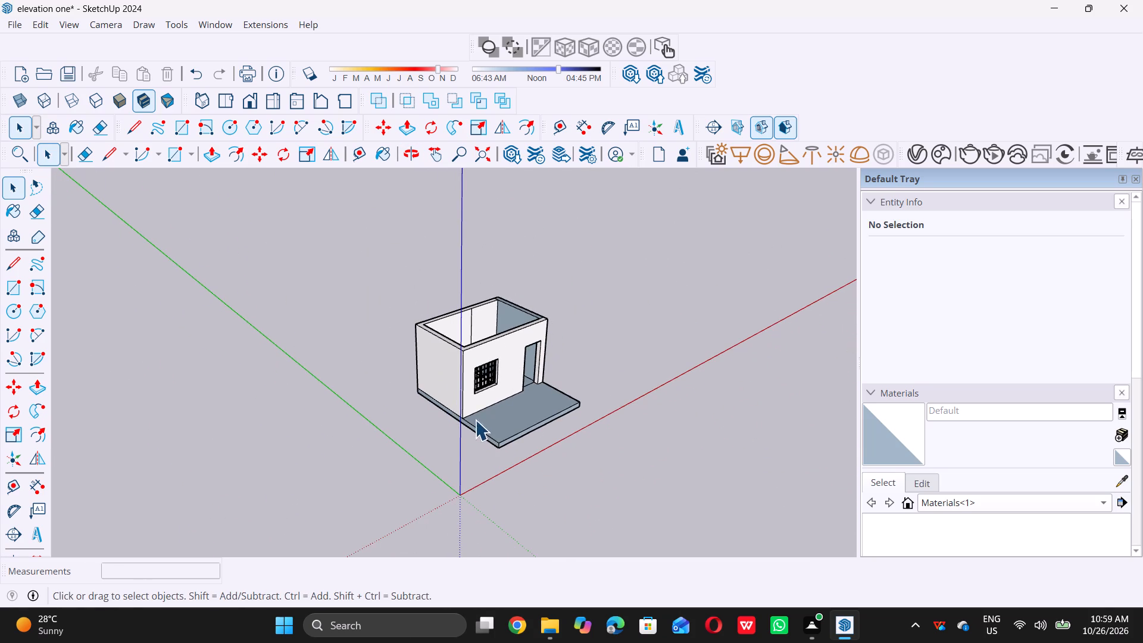
Push the front side face of the base slab back about 6' 8 3/4" toward the front wall.
scroll(432, 455, up, 6)
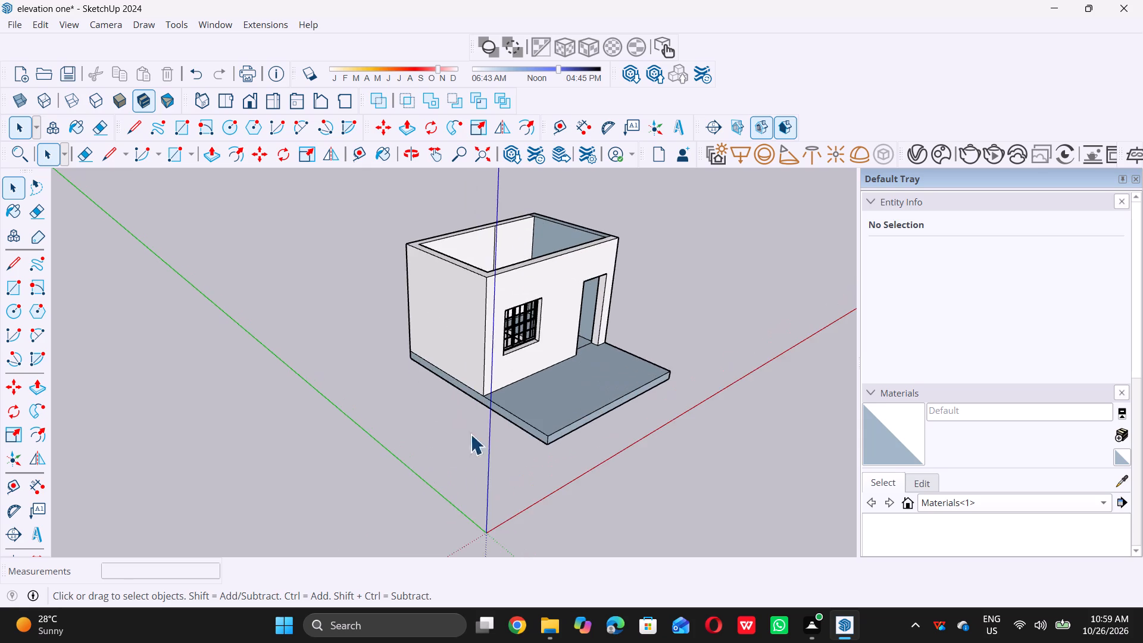
scroll(537, 405, up, 6)
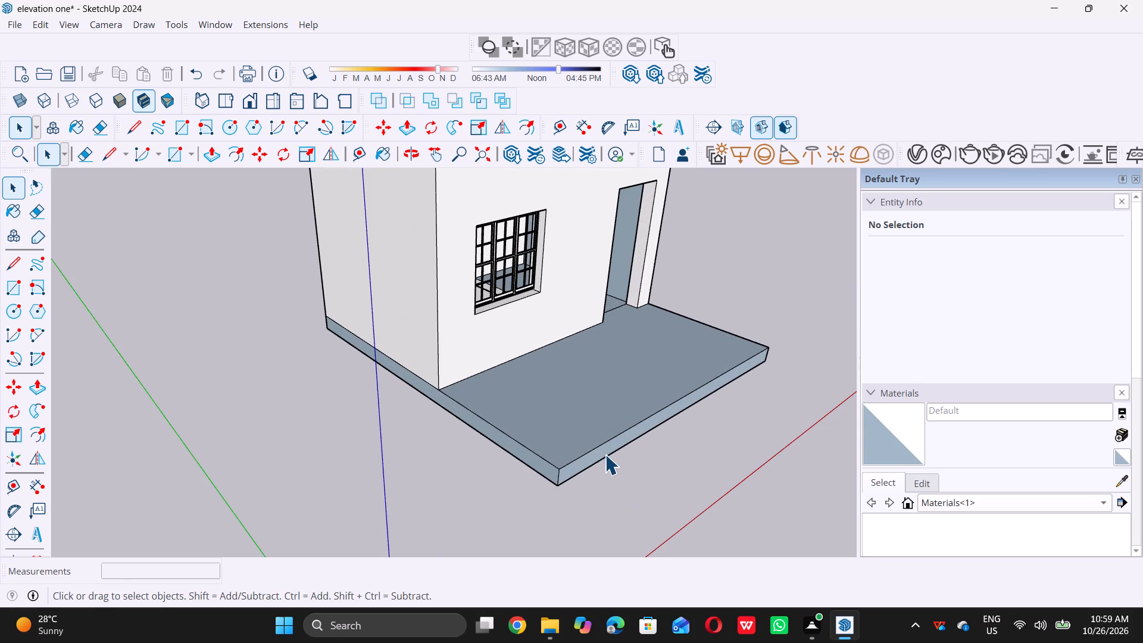
click(591, 438)
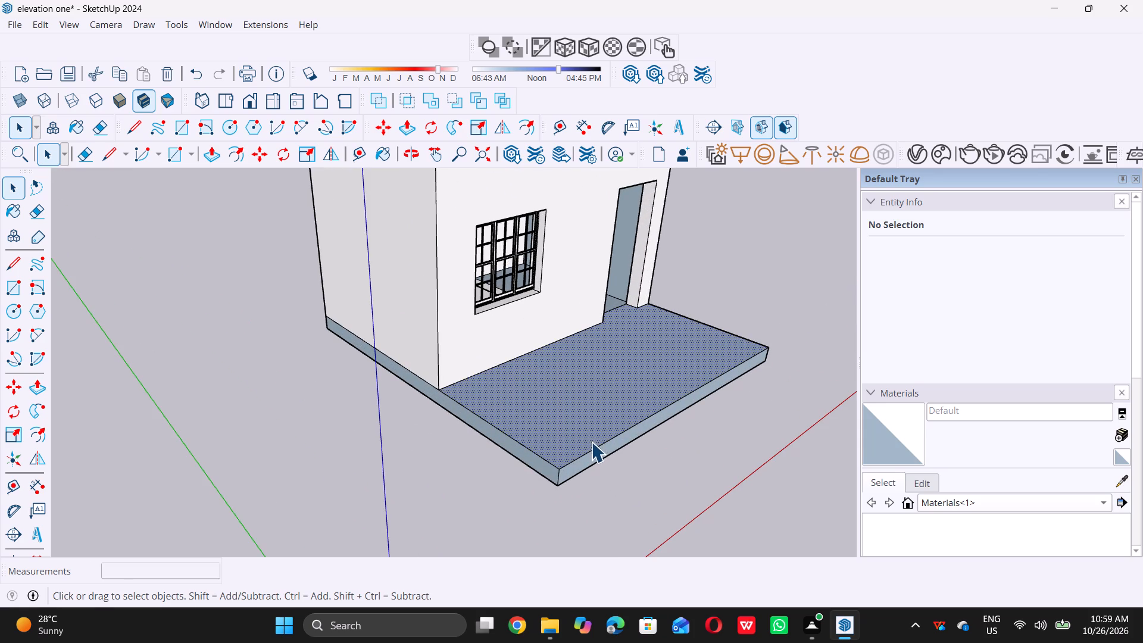
click(591, 460)
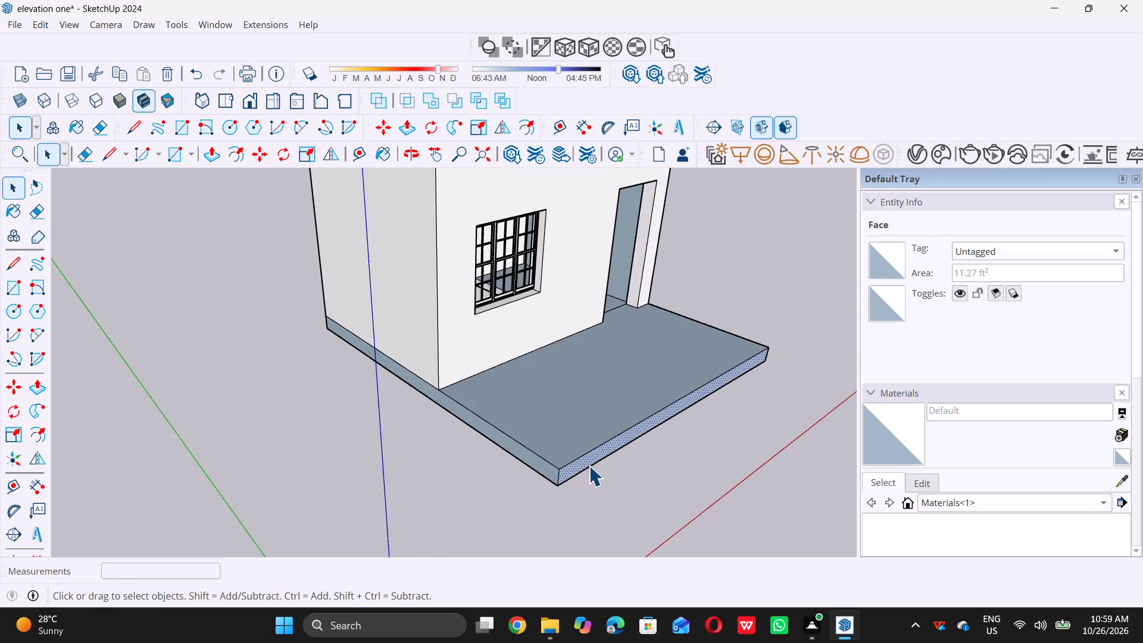
key(p)
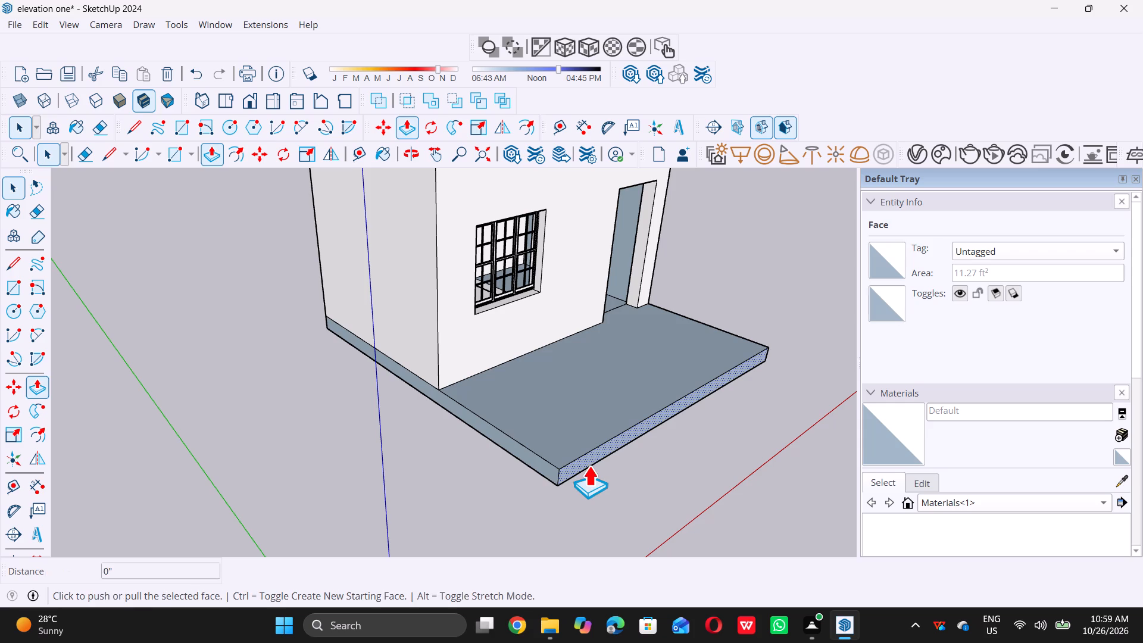
click(588, 457)
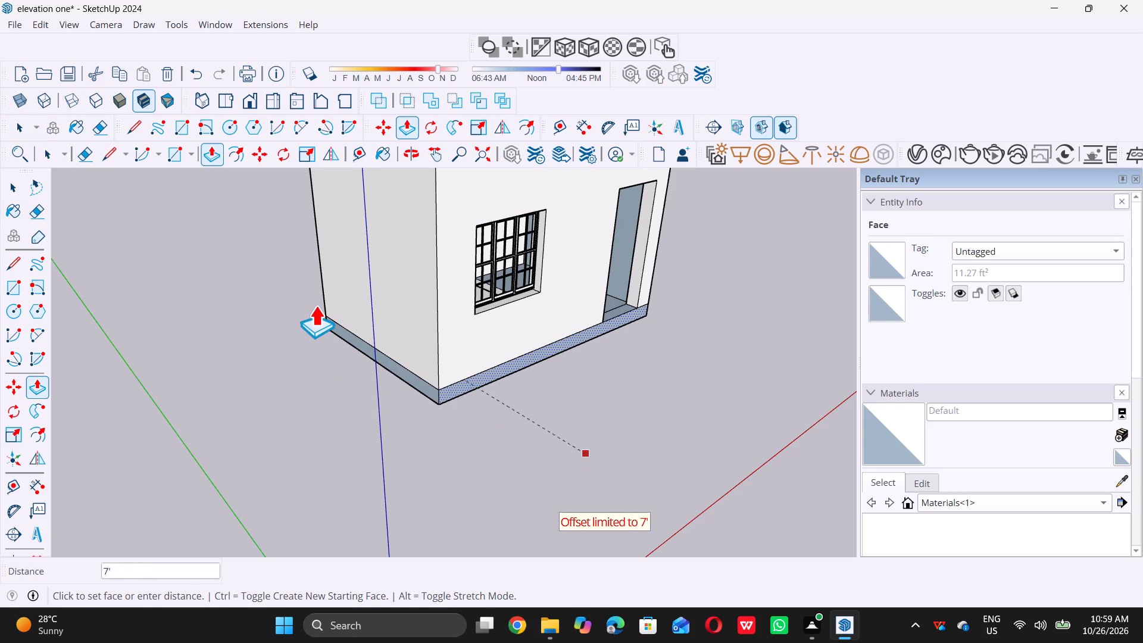
scroll(317, 323, up, 7)
middle_click(317, 344)
middle_drag(363, 497, 464, 399)
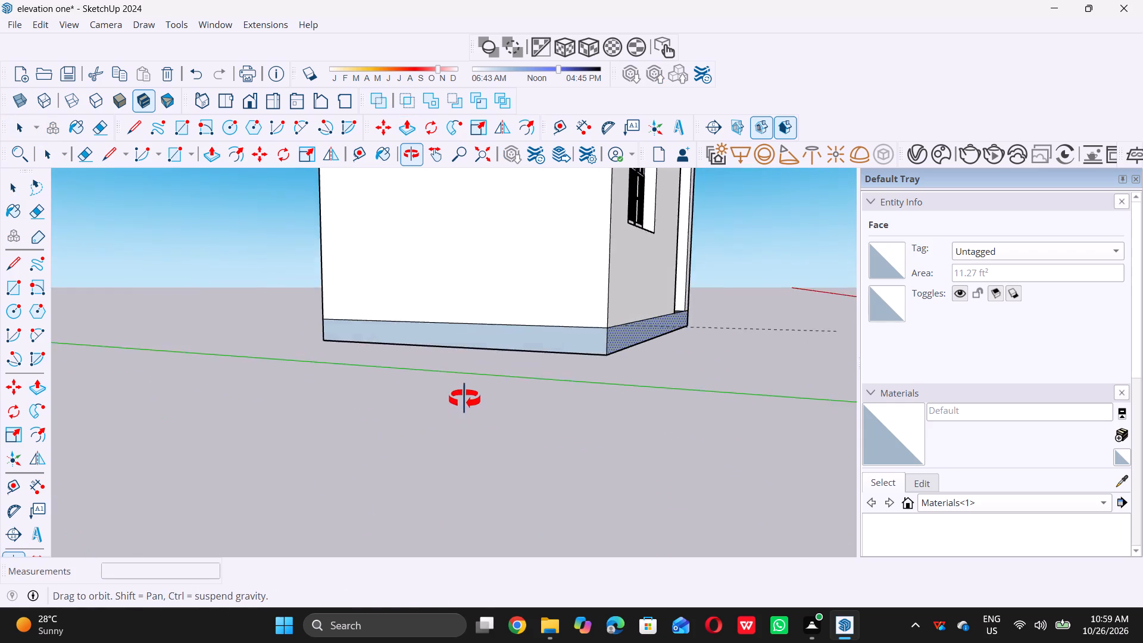
middle_drag(464, 399, 455, 399)
scroll(620, 330, up, 5)
click(629, 323)
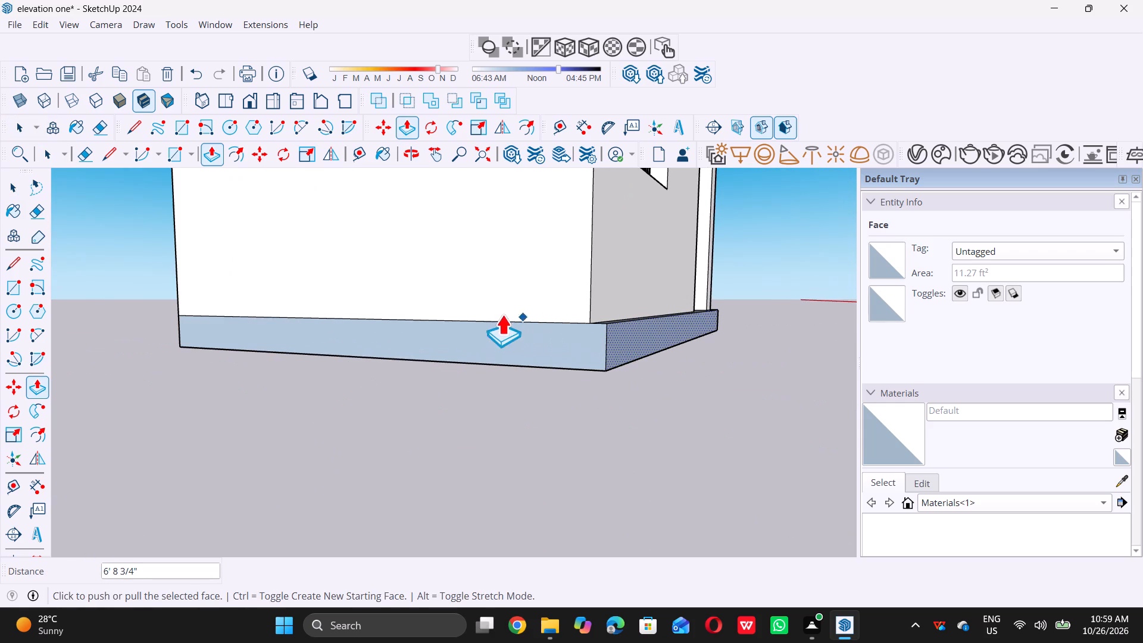
Push the base slab's front side face flush with the front wall and about 9" further back beneath the house.
click(632, 341)
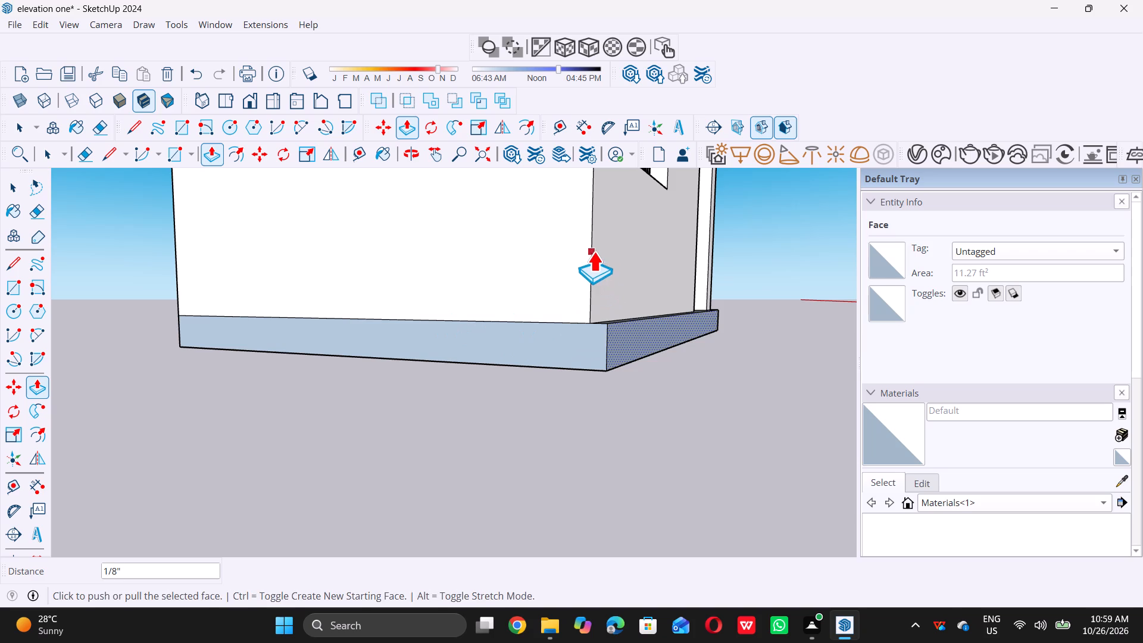
click(594, 251)
scroll(634, 327, up, 6)
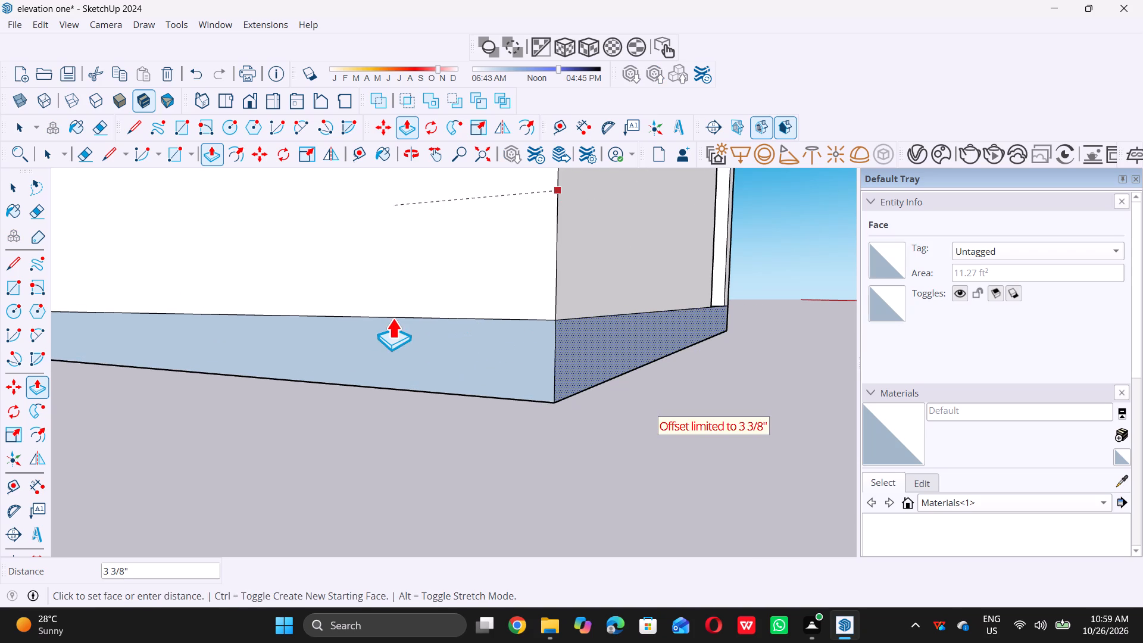
click(392, 318)
scroll(450, 366, down, 6)
click(601, 366)
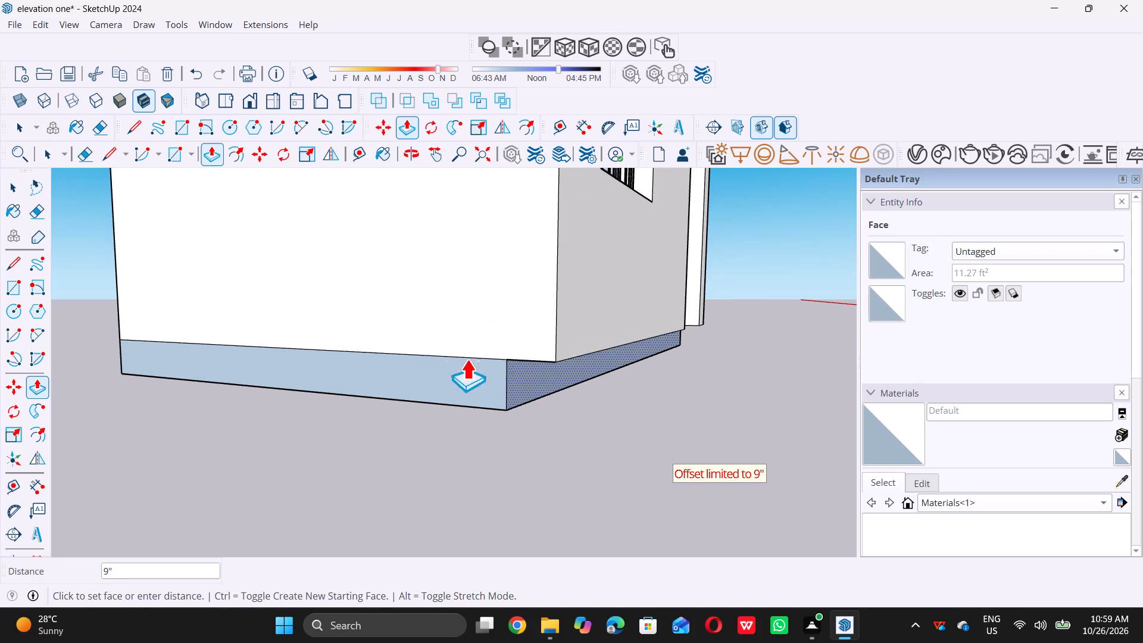
click(233, 362)
Push the slab's front side face another 8' 6" and then about 8 3/4" back to the rear wall line, collapsing the old slab.
scroll(379, 413, down, 8)
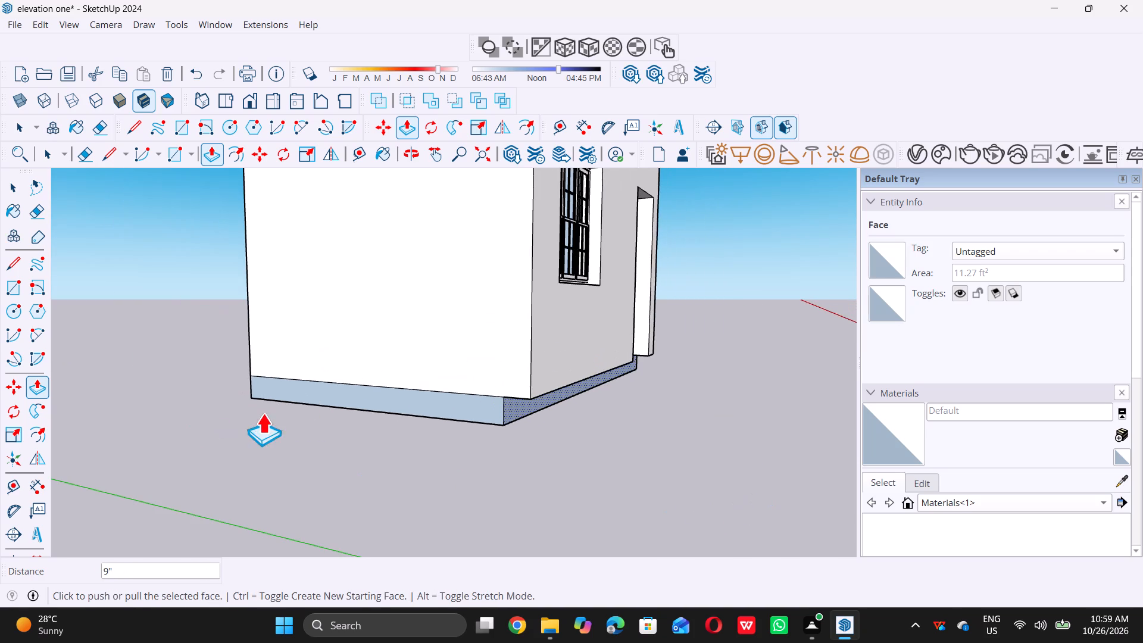
middle_drag(270, 413, 318, 398)
scroll(583, 389, up, 6)
click(571, 381)
scroll(571, 381, down, 7)
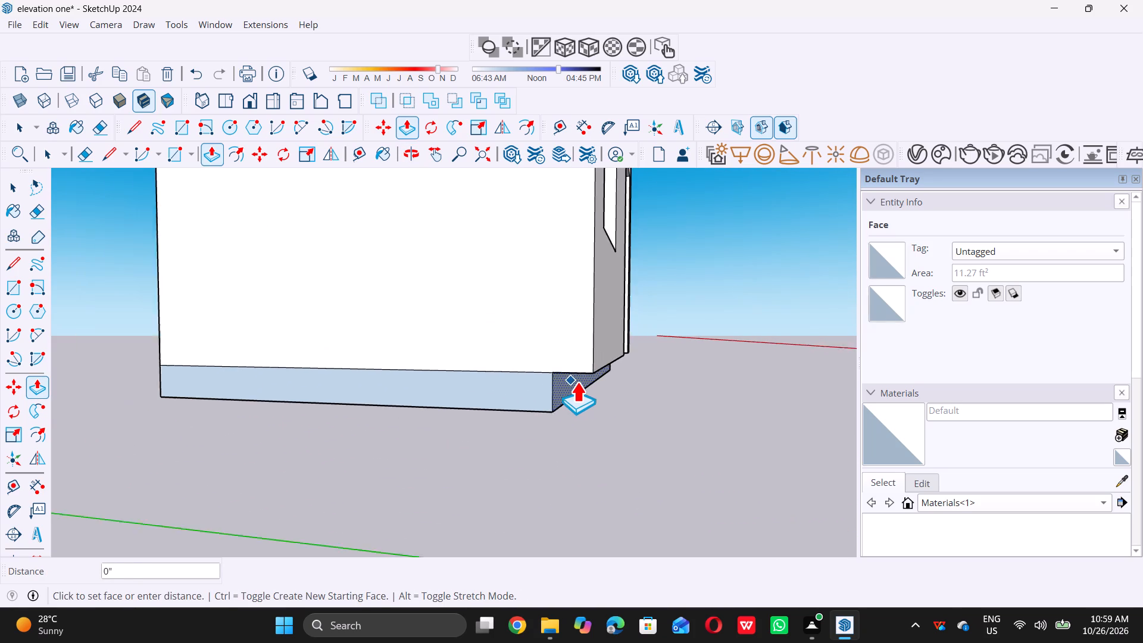
click(202, 361)
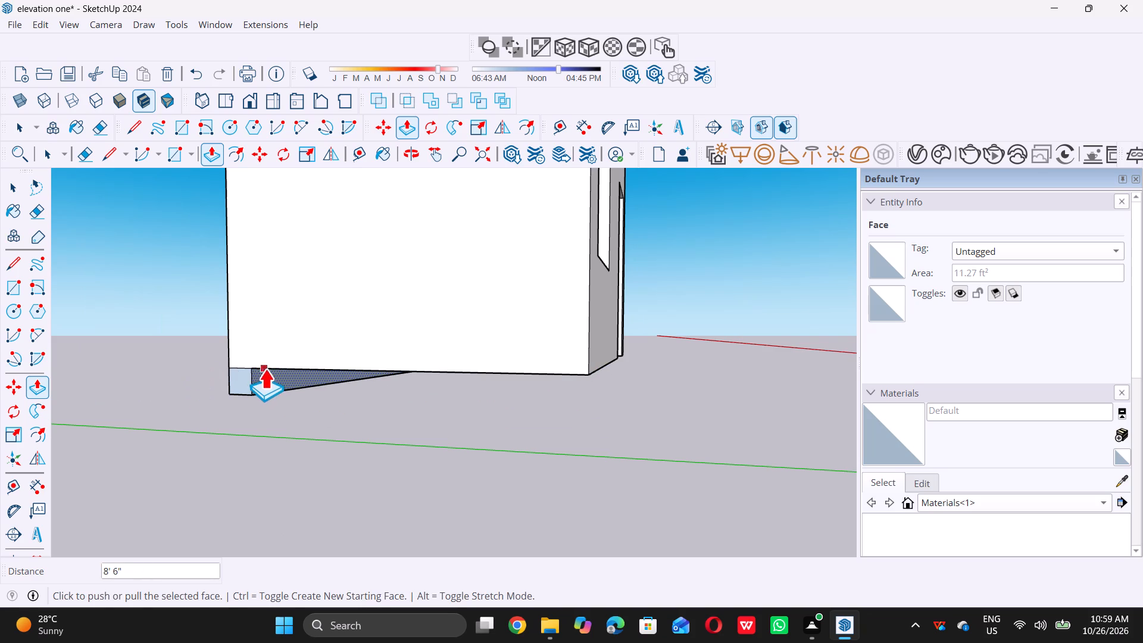
scroll(263, 368, up, 5)
click(261, 370)
click(185, 365)
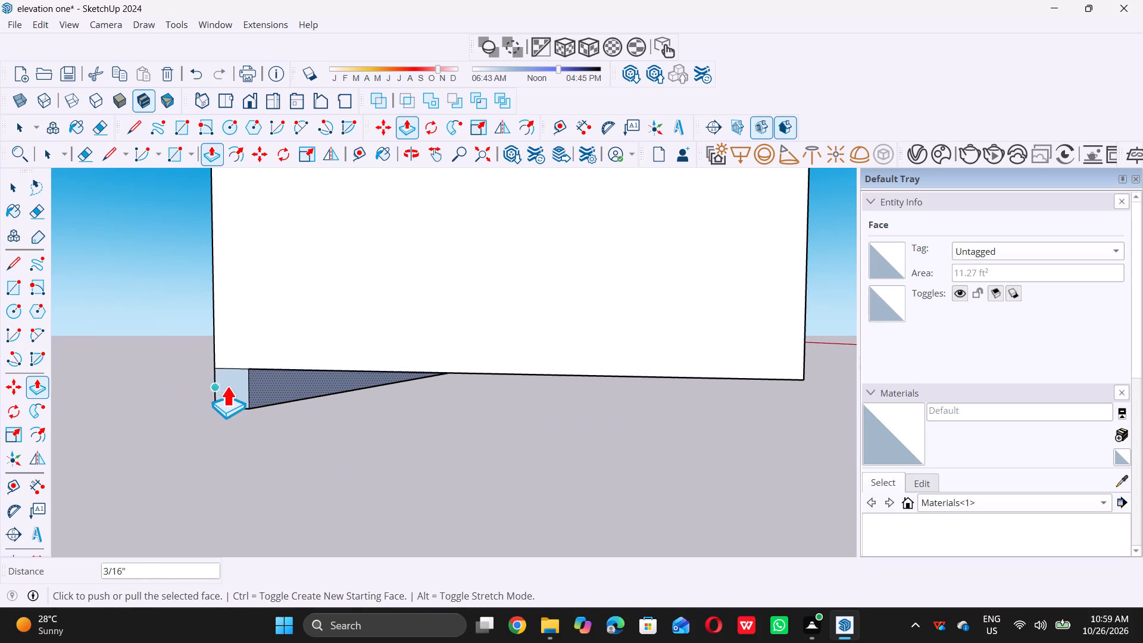
scroll(196, 372, up, 7)
click(324, 411)
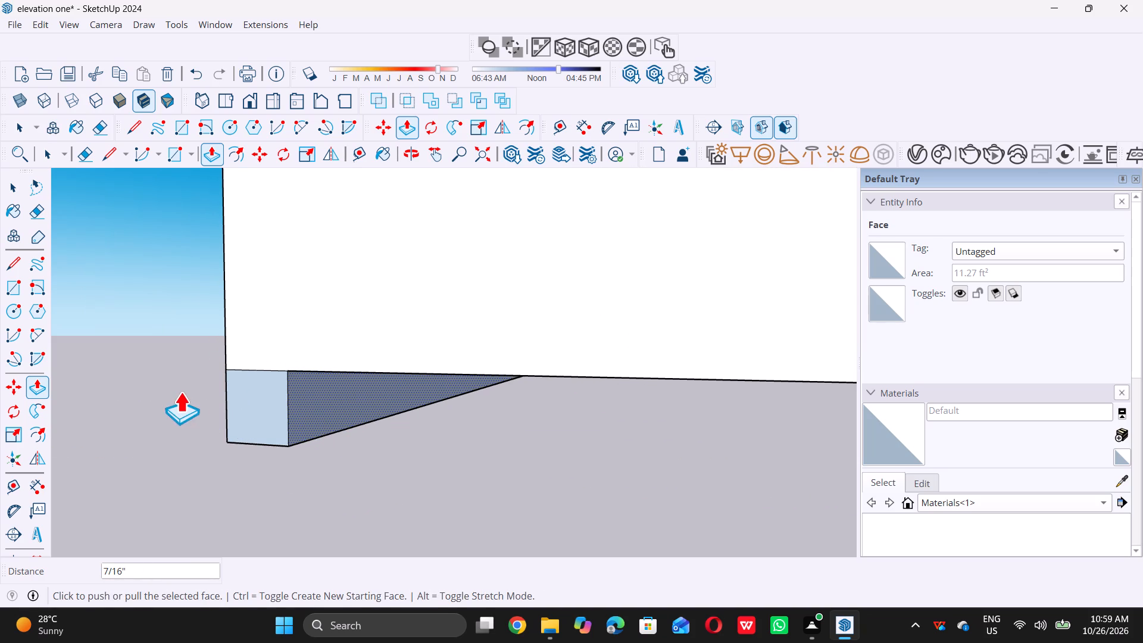
click(180, 392)
click(260, 383)
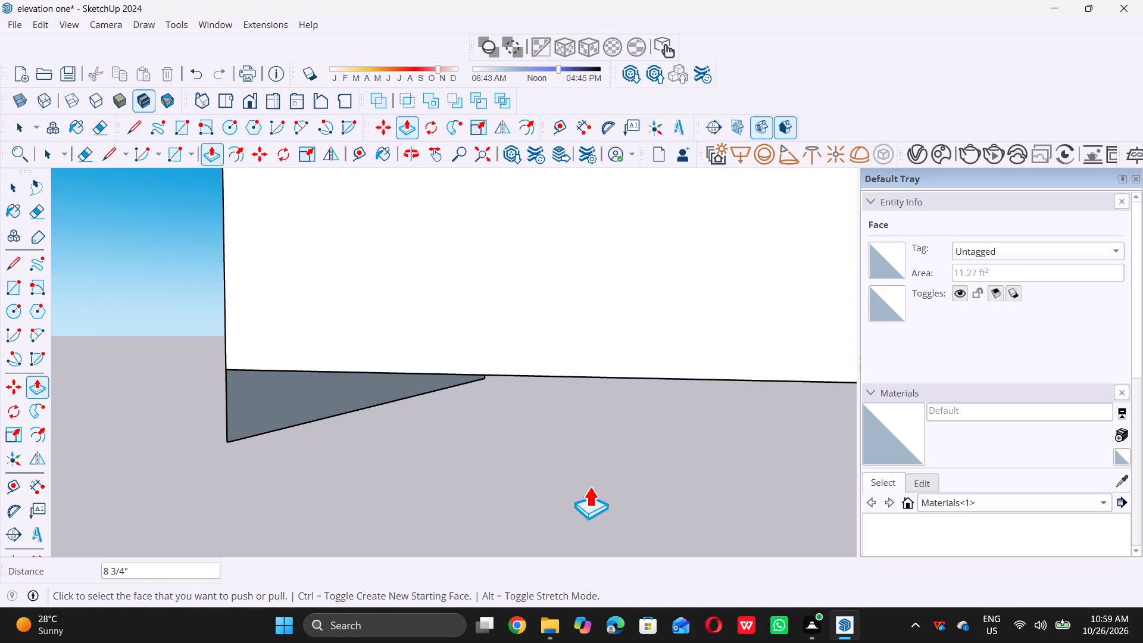
Extrude the leftover vertical slab face beneath the rear wall 10' forward to the front wall corner.
key(space)
click(505, 459)
scroll(430, 477, down, 6)
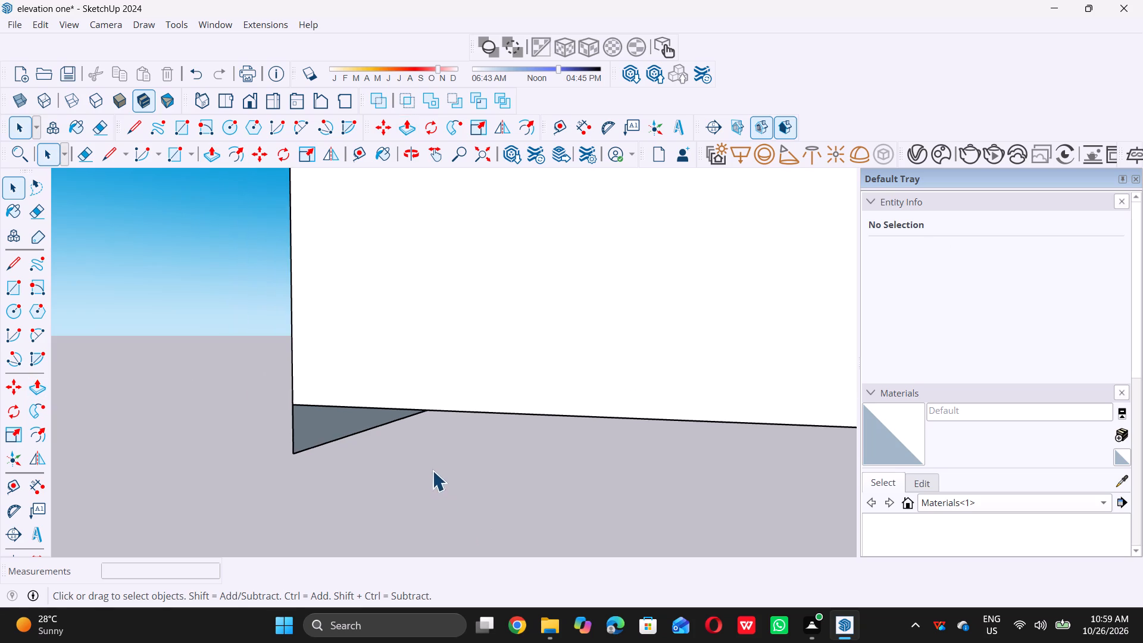
middle_drag(395, 444, 399, 349)
click(364, 398)
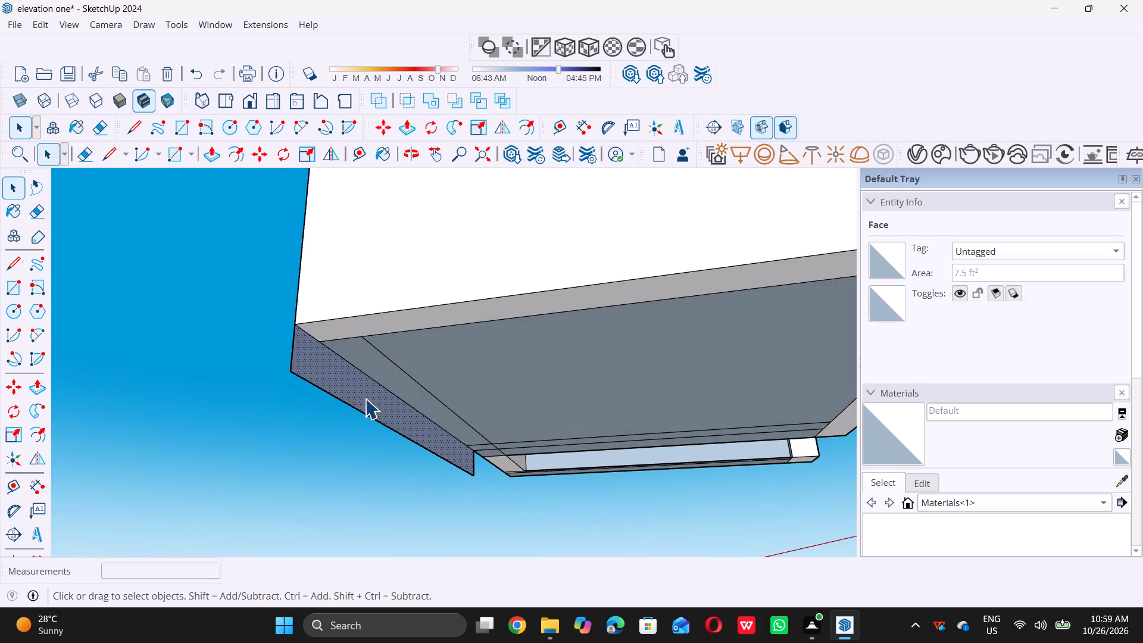
key(p)
click(369, 395)
scroll(367, 395, down, 7)
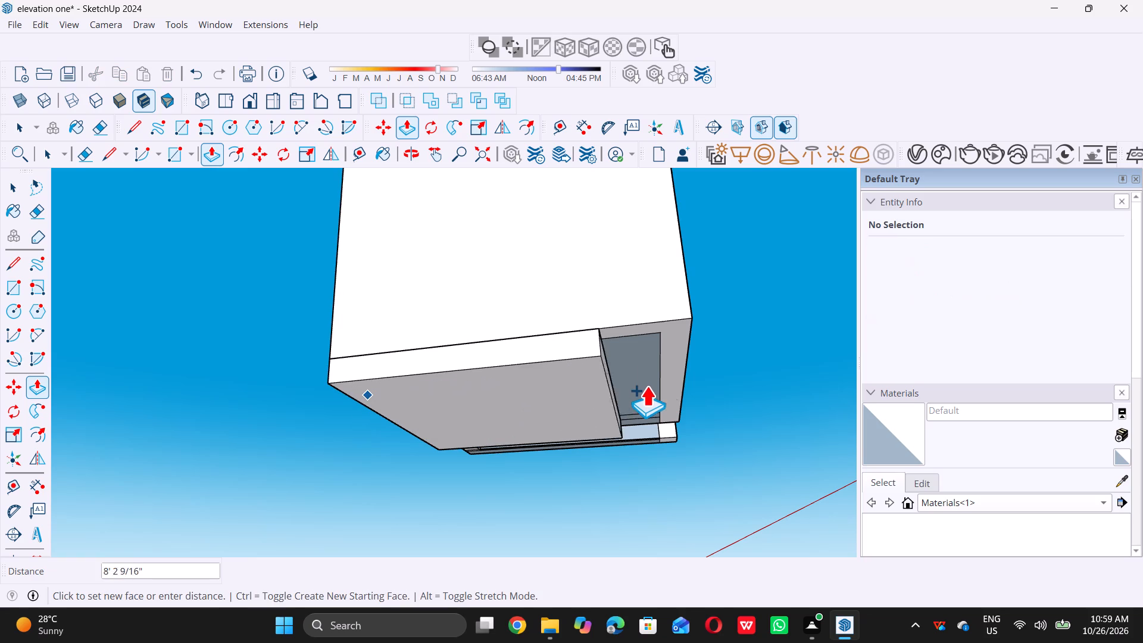
scroll(682, 397, down, 6)
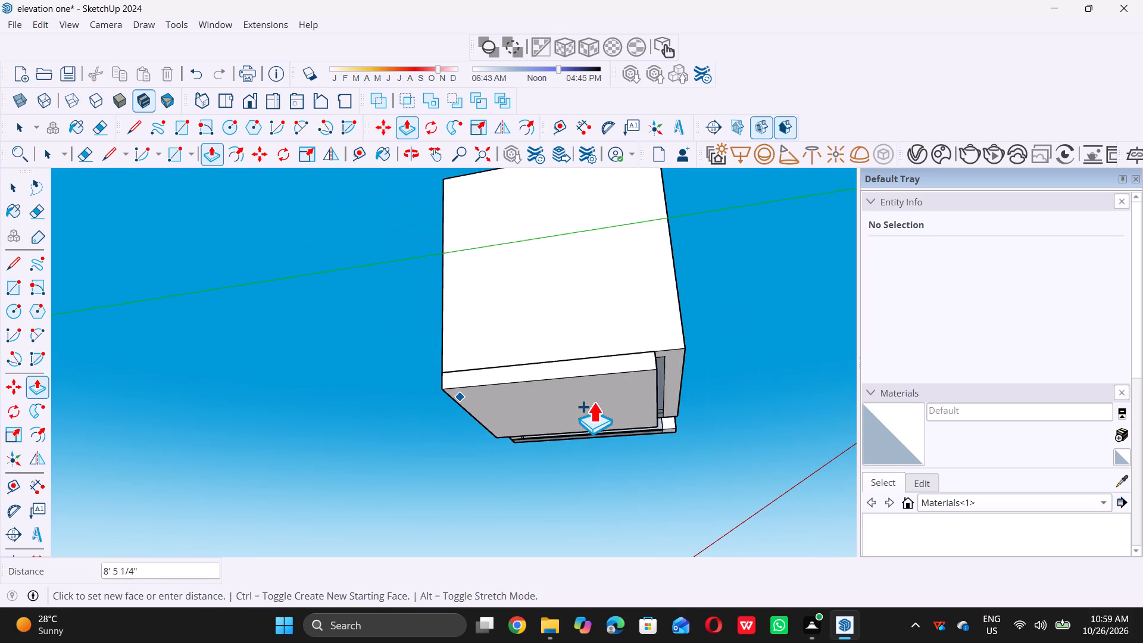
scroll(578, 399, down, 4)
middle_drag(591, 411, 514, 492)
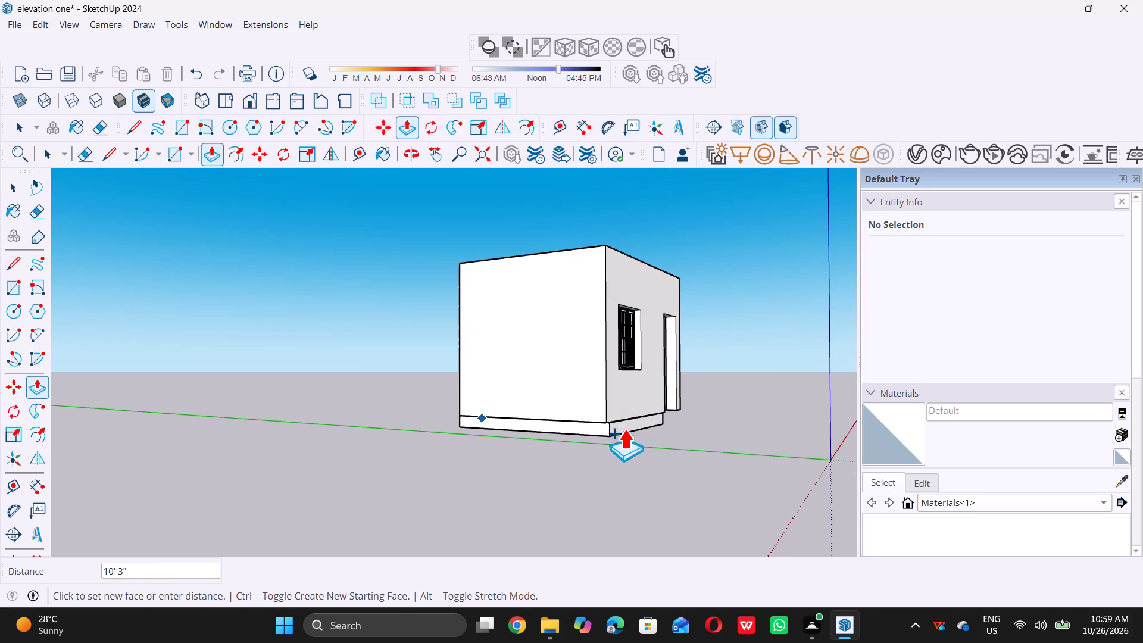
scroll(618, 414, up, 6)
click(604, 407)
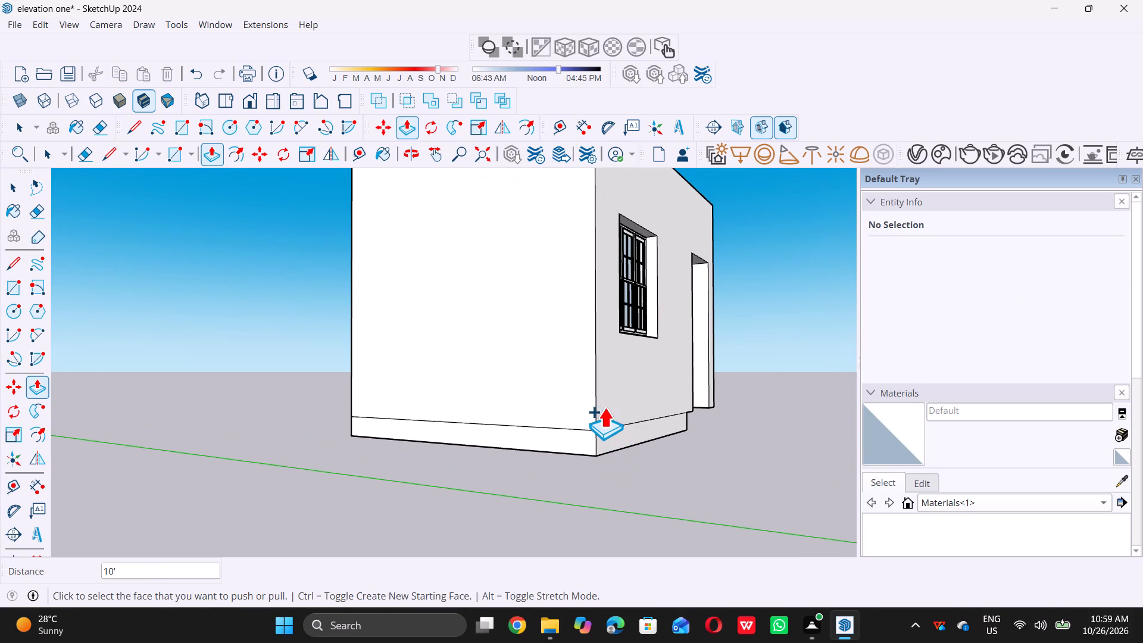
Pull the slab's end face beside the doorway about 5' 5/16" along the red axis to the far wall edge, and deselect it.
middle_drag(771, 425, 335, 362)
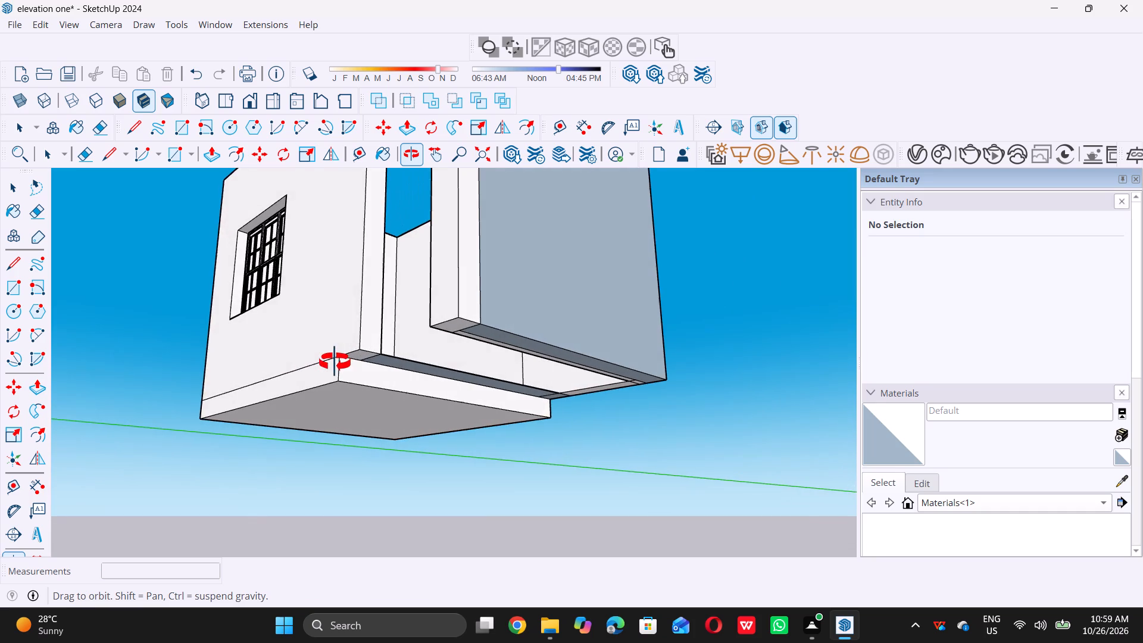
middle_drag(335, 362, 526, 402)
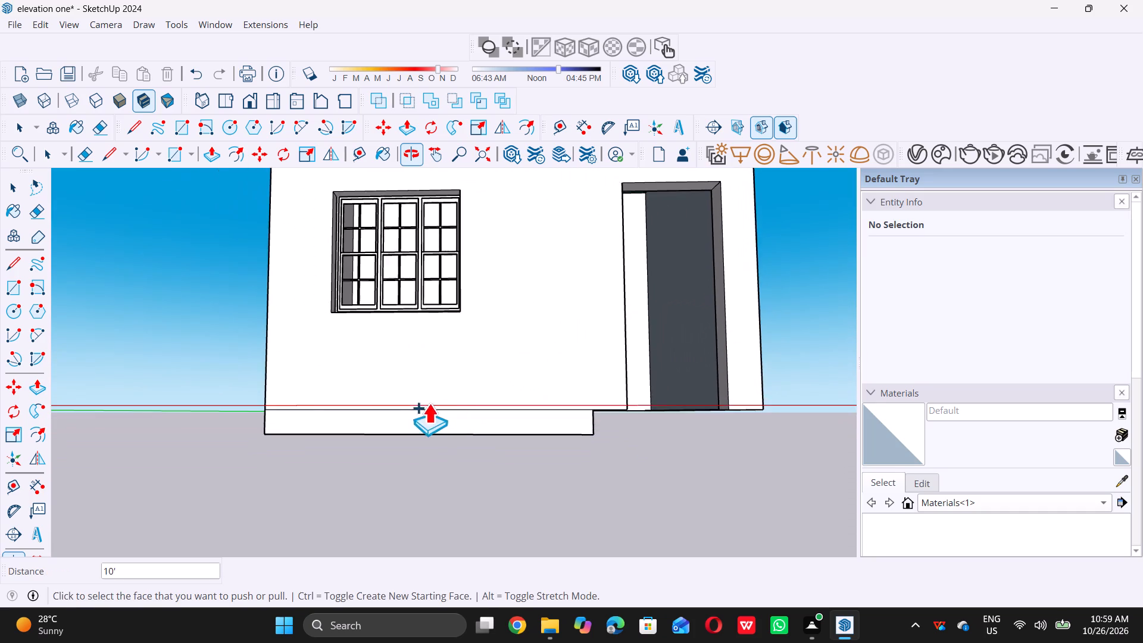
scroll(421, 401, down, 7)
scroll(738, 406, up, 5)
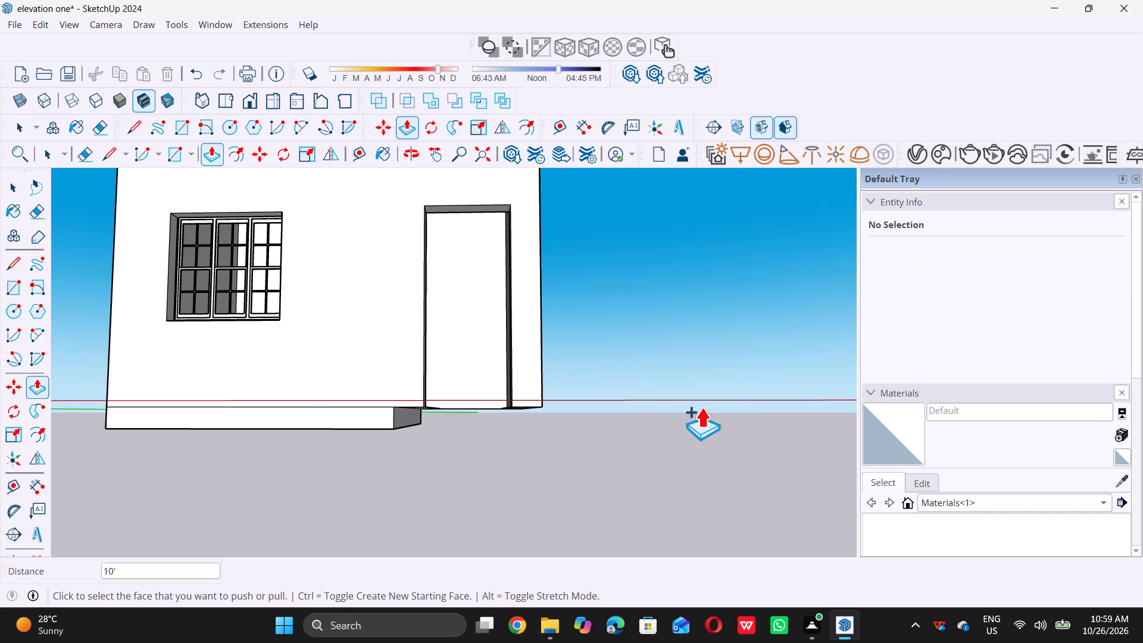
key(space)
scroll(510, 430, up, 10)
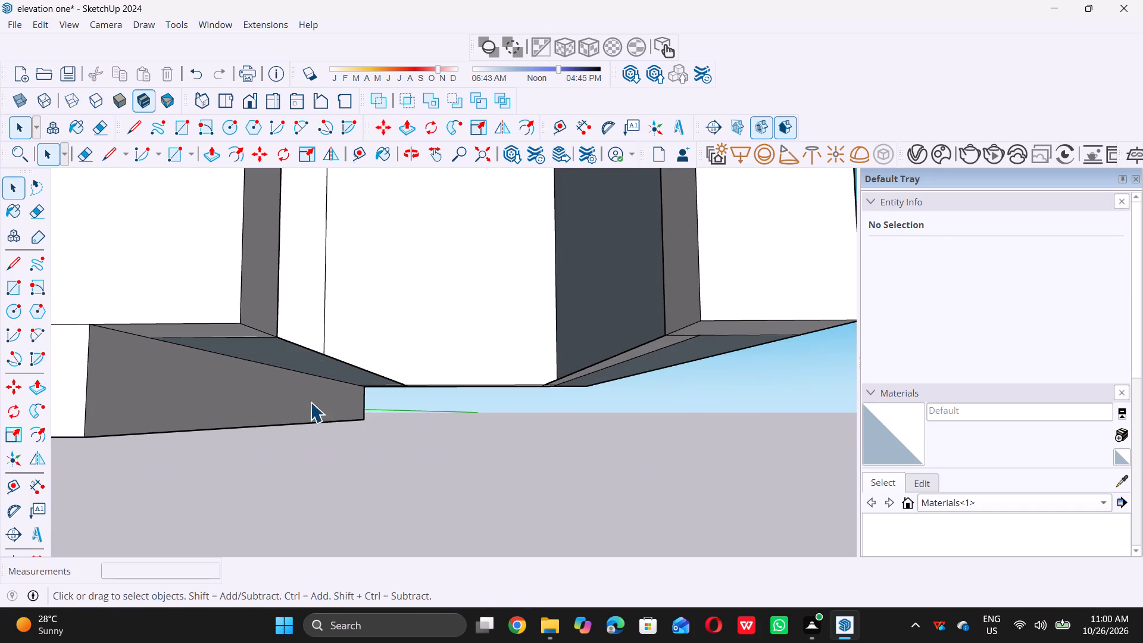
click(293, 397)
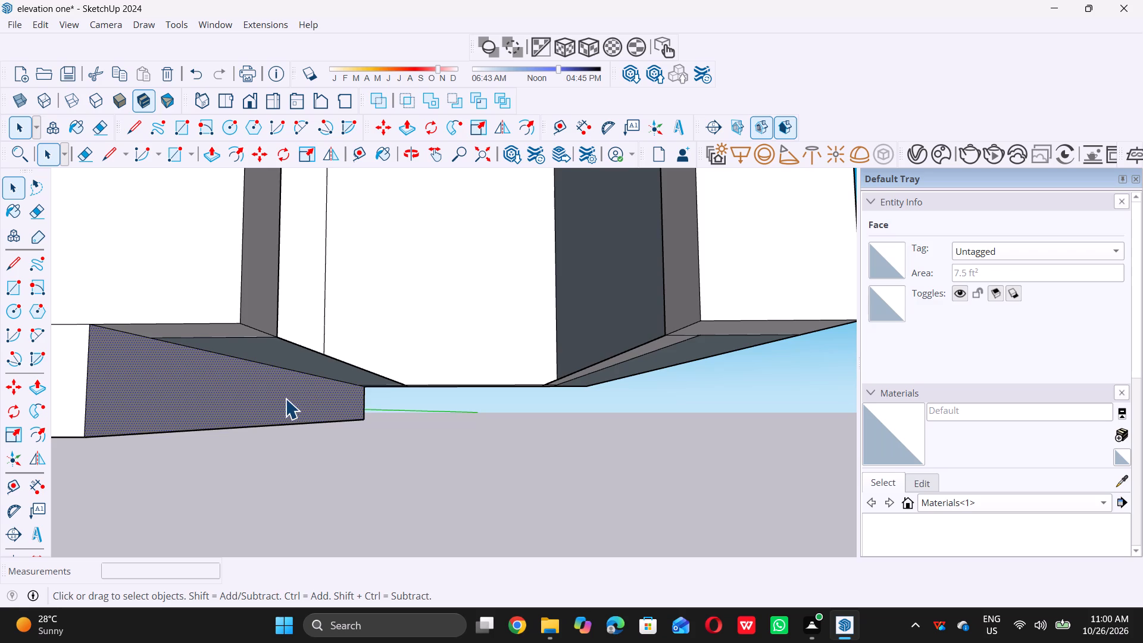
key(p)
click(289, 395)
scroll(291, 398, down, 7)
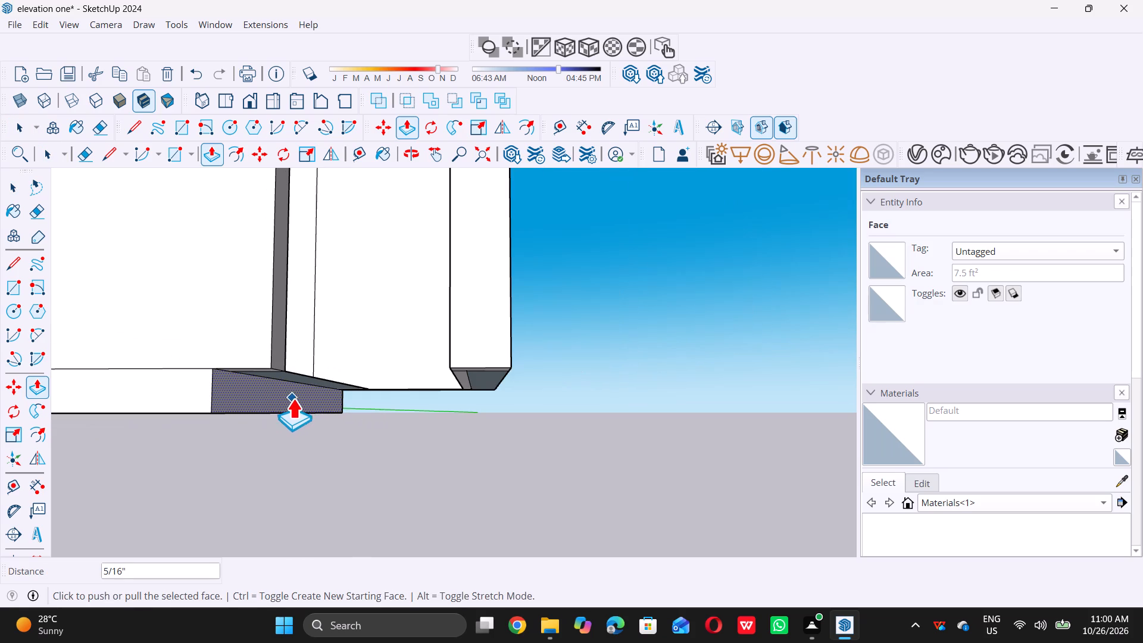
click(292, 388)
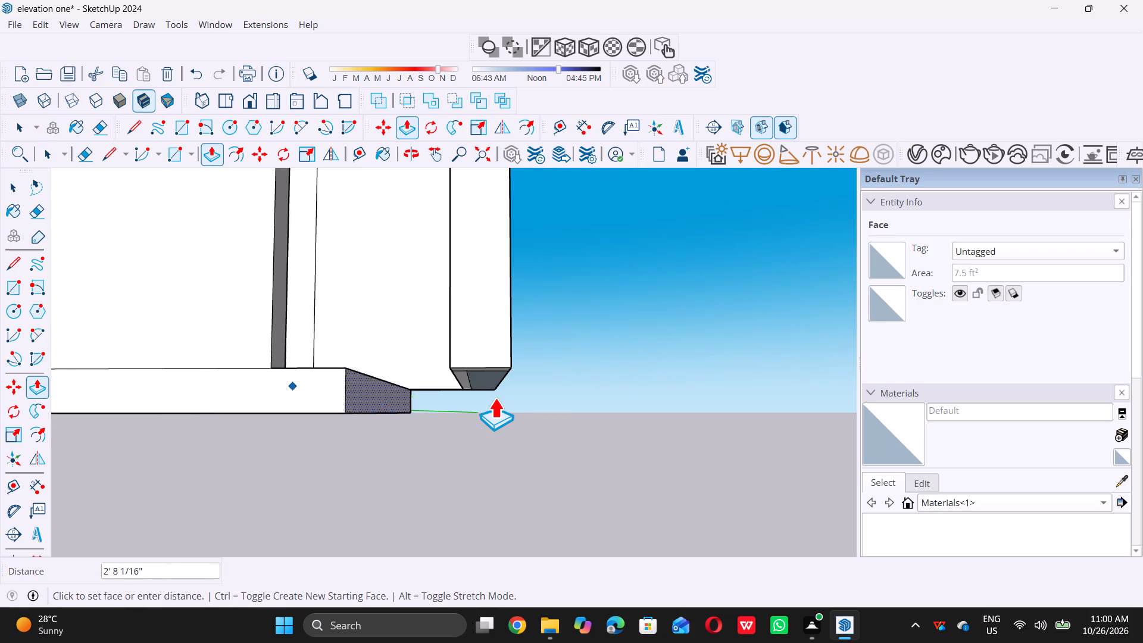
click(502, 319)
scroll(556, 438, down, 7)
key(space)
click(620, 433)
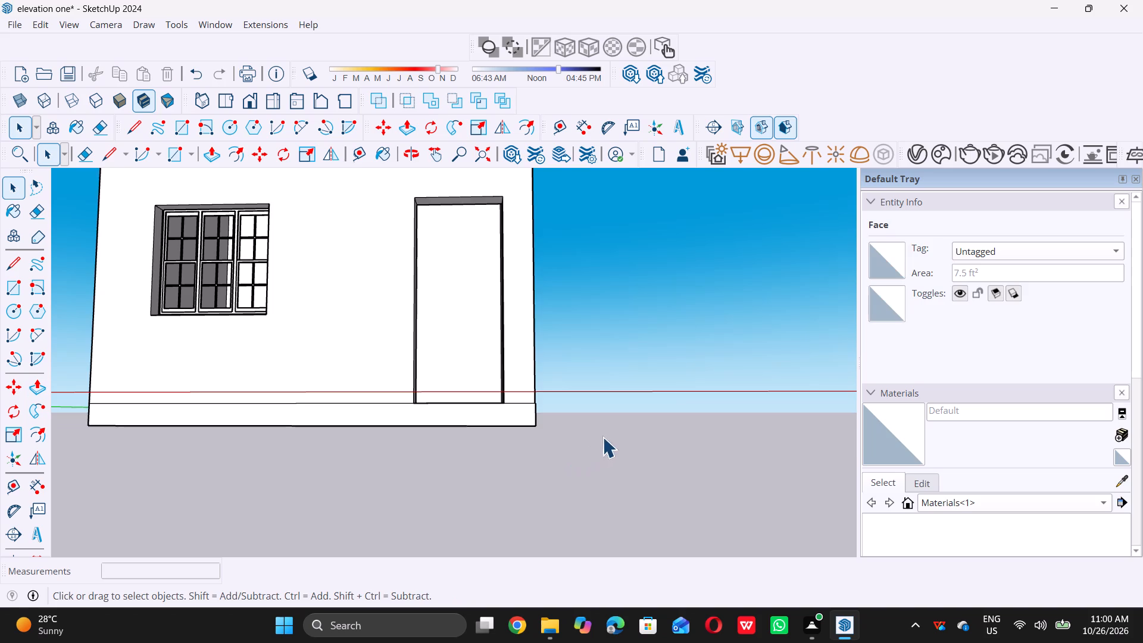
Examine the rebuilt base slab and the whole ground-floor volume from the sides, front and above.
scroll(529, 439, down, 7)
scroll(245, 361, down, 1)
middle_drag(245, 361, 545, 419)
scroll(317, 470, down, 5)
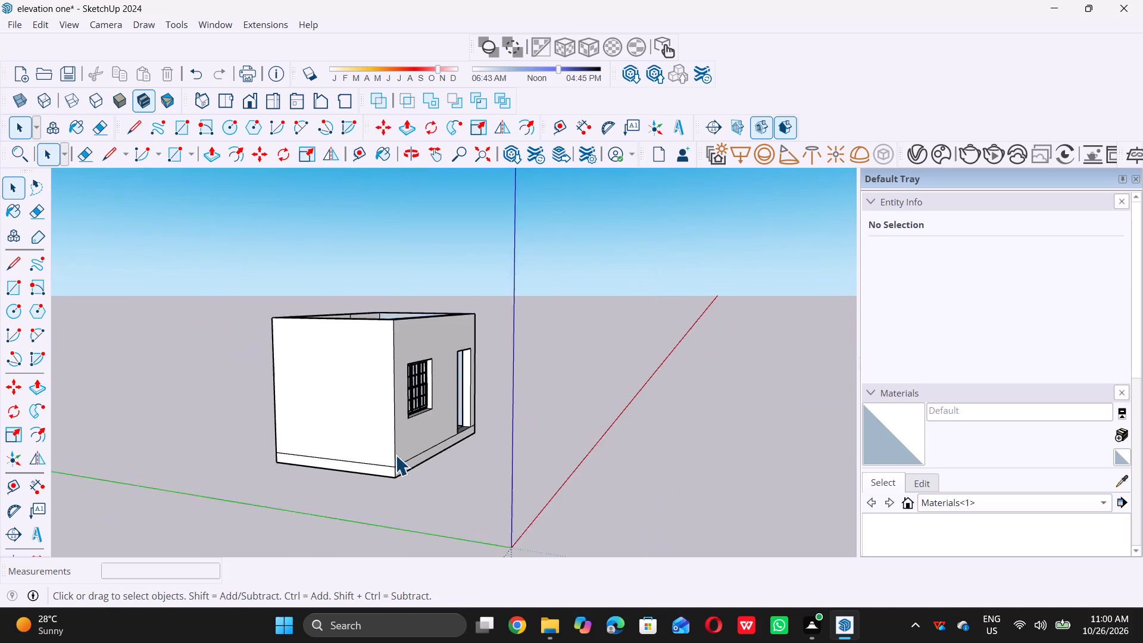
middle_drag(524, 426, 0, 515)
middle_drag(541, 467, 392, 447)
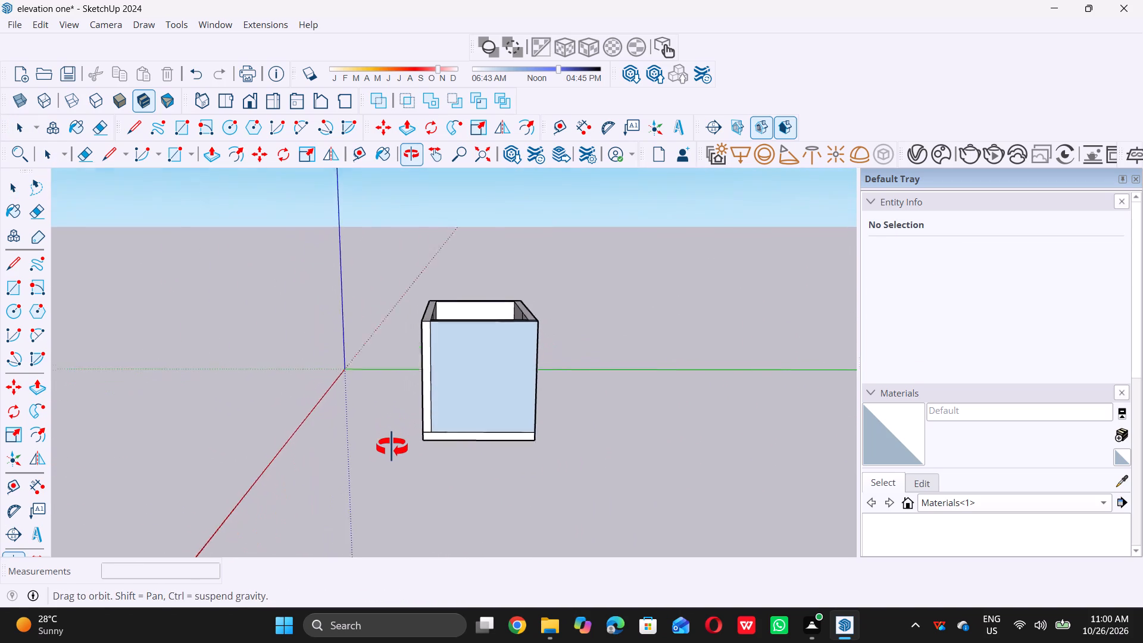
middle_drag(392, 447, 735, 536)
scroll(735, 536, down, 1)
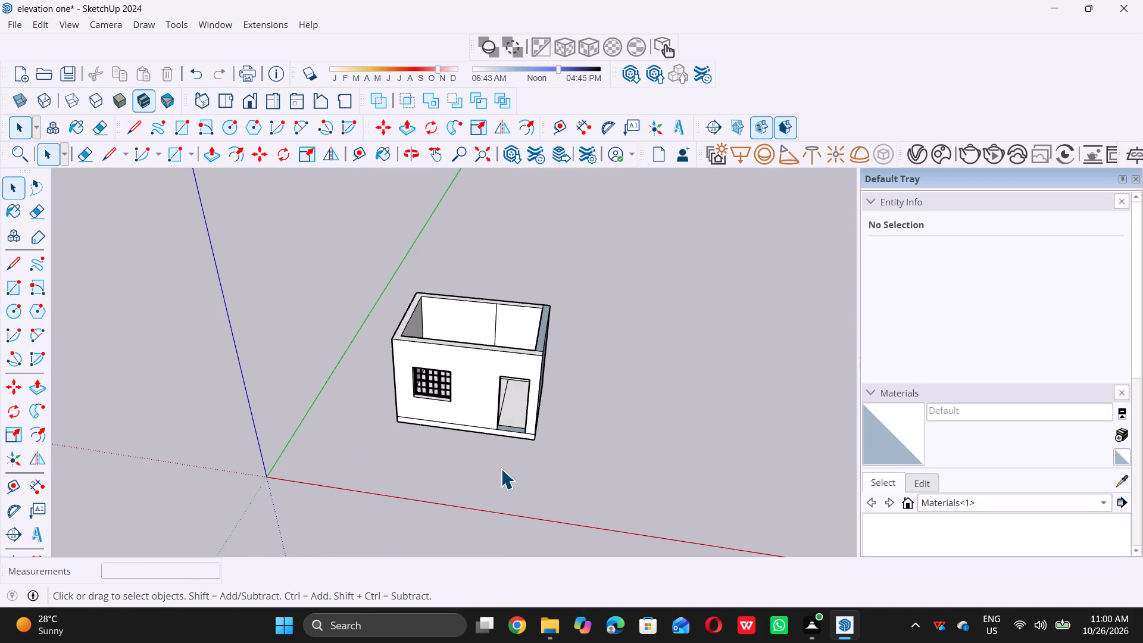
middle_drag(353, 427, 579, 391)
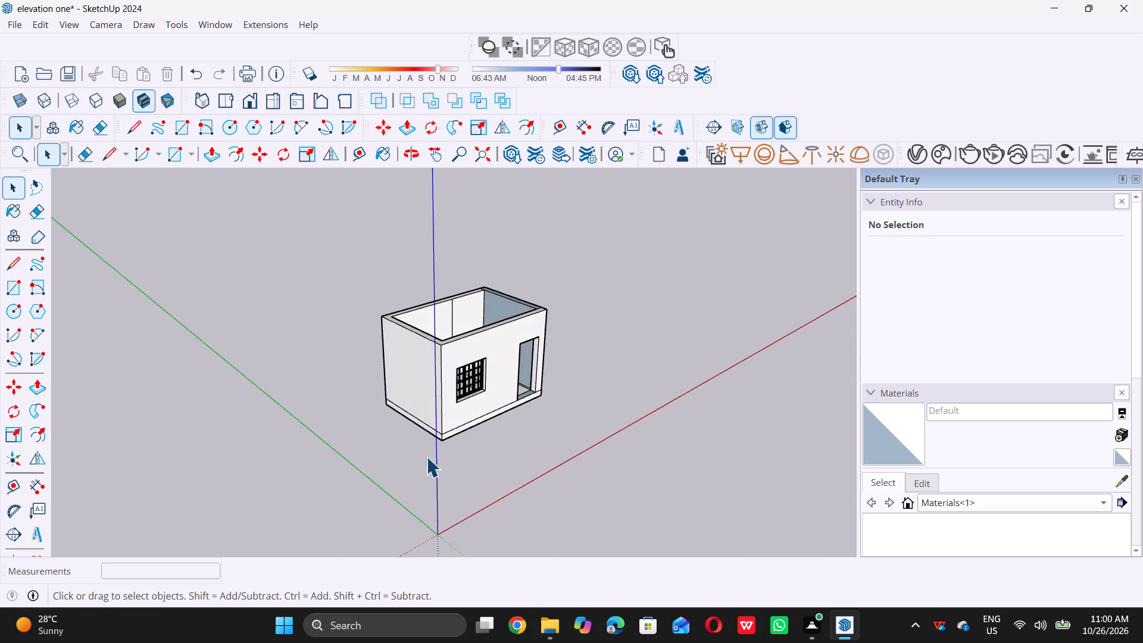
Pull the base slab's front face 5' forward of the window and door wall to form a porch platform.
scroll(429, 457, up, 6)
scroll(474, 390, up, 11)
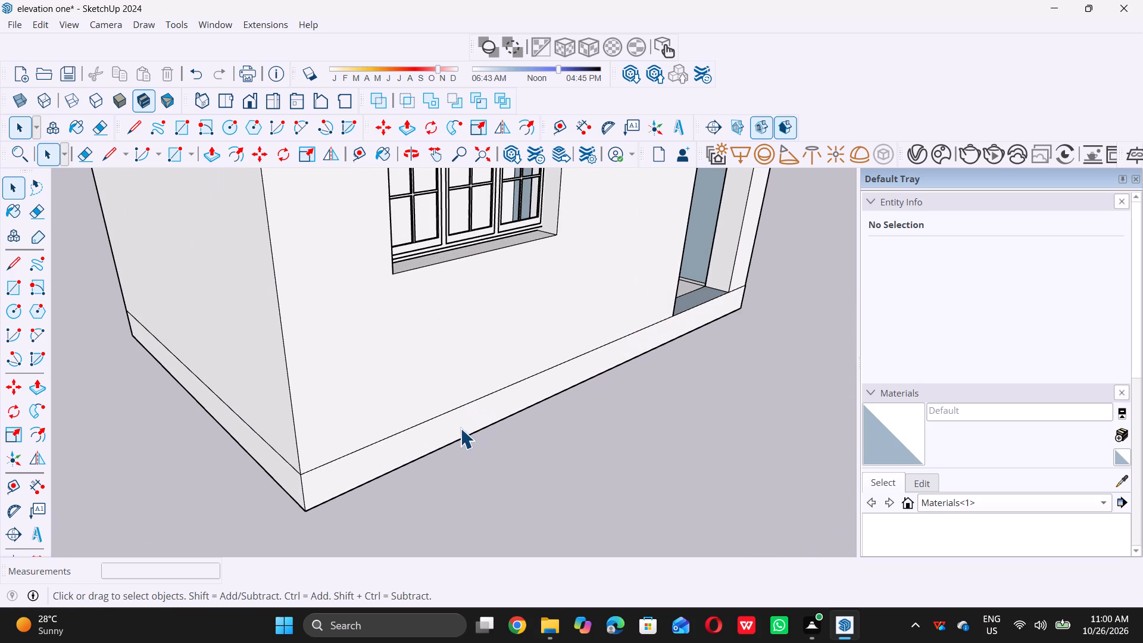
click(460, 428)
key(p)
click(461, 426)
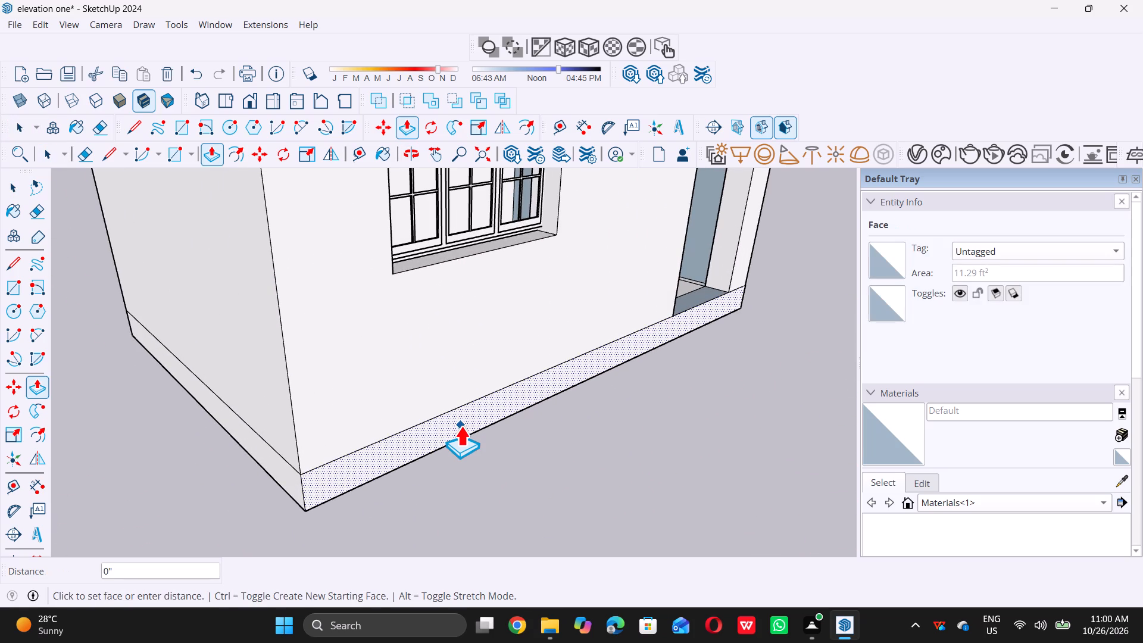
click(457, 425)
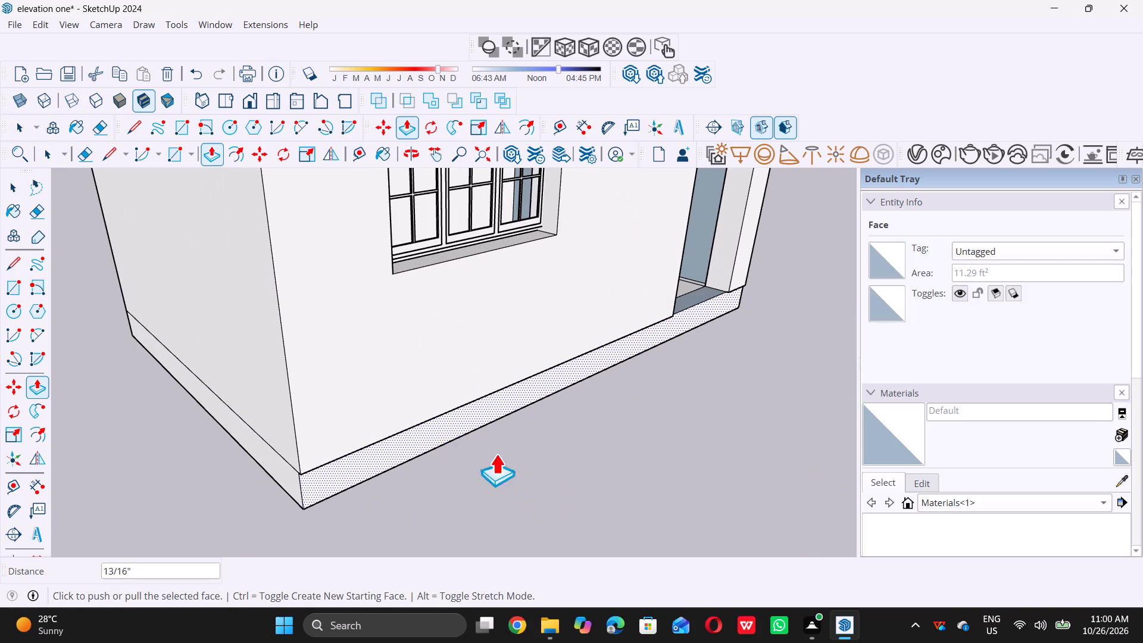
click(456, 417)
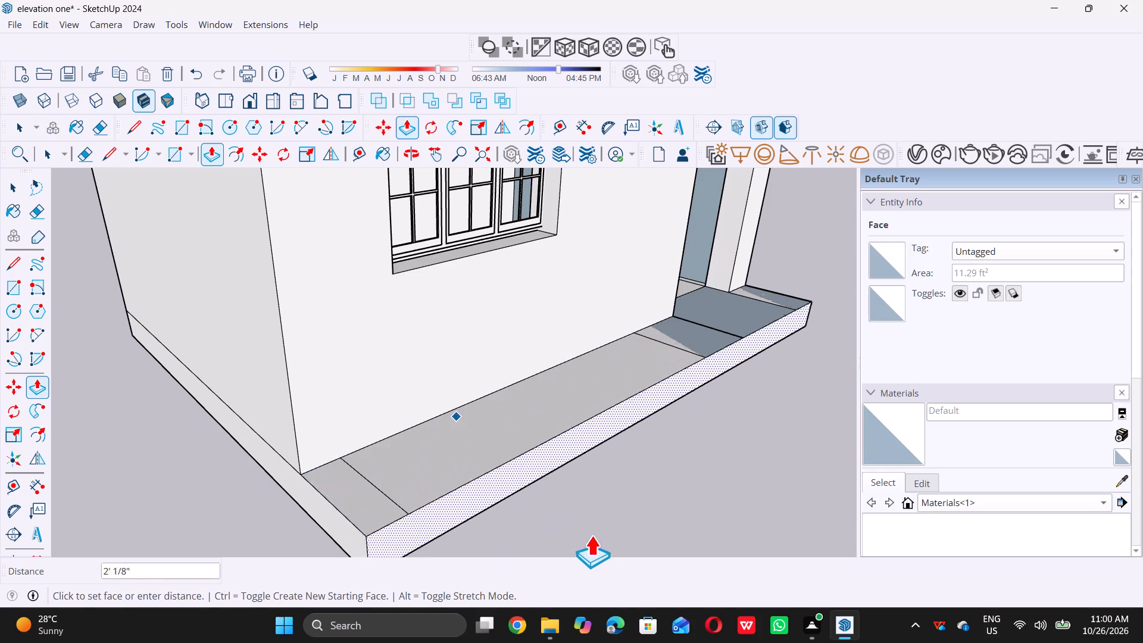
scroll(567, 496, down, 6)
scroll(555, 448, down, 1)
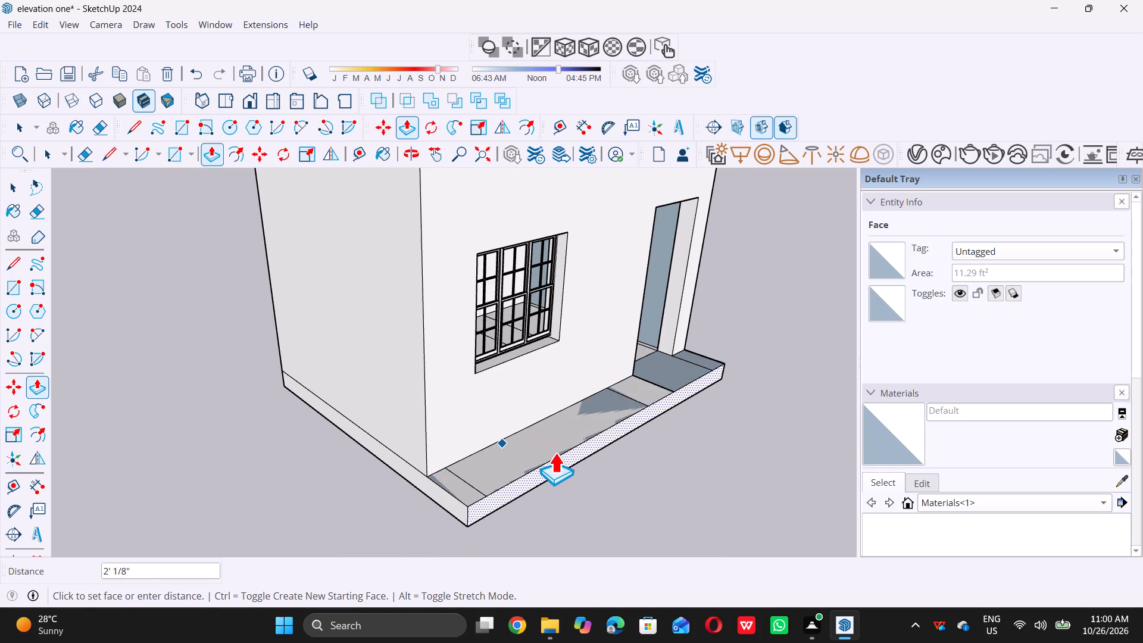
scroll(607, 504, down, 4)
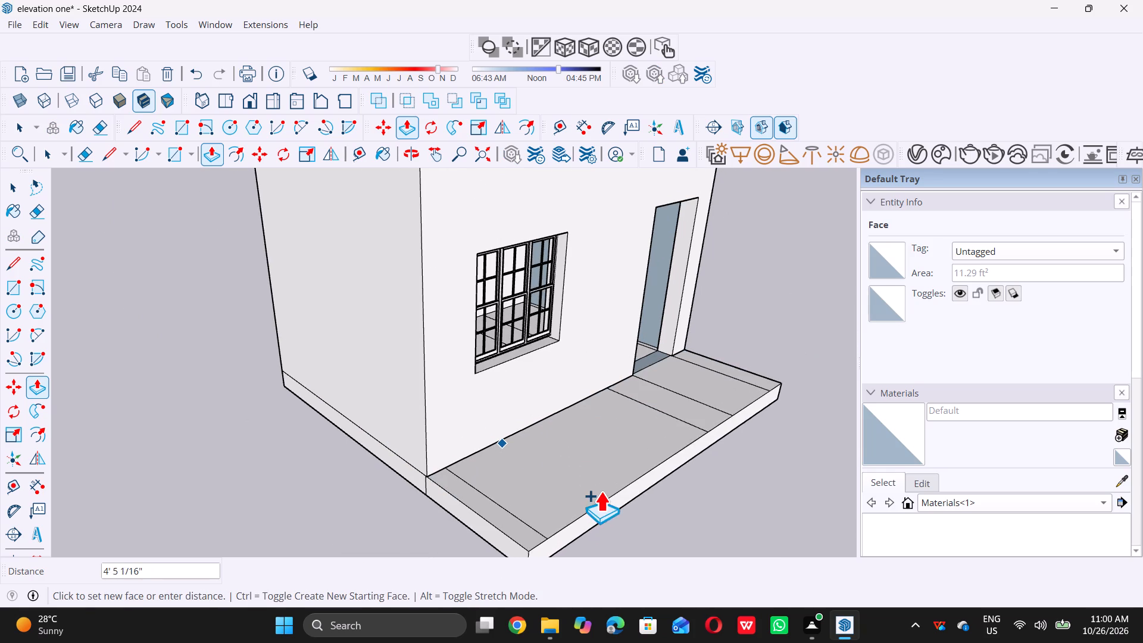
scroll(601, 491, down, 6)
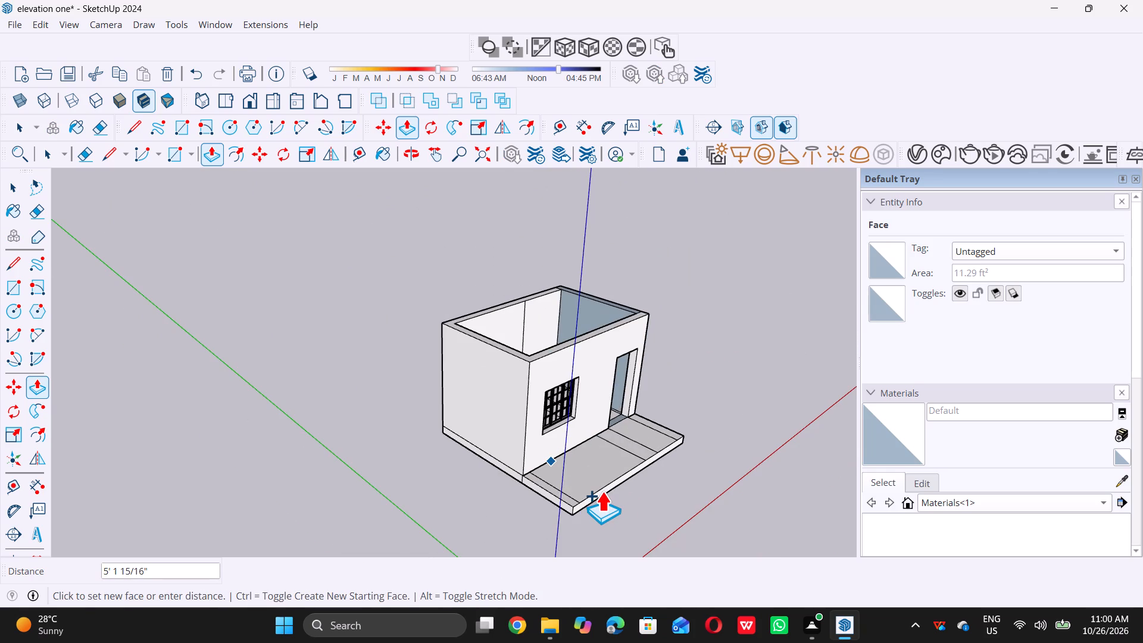
text(5')
key(Return)
key(space)
Push the top face of the side wall nearest the doorway down to the slab, removing that wall, and deselect.
scroll(574, 469, down, 6)
middle_drag(613, 410, 533, 386)
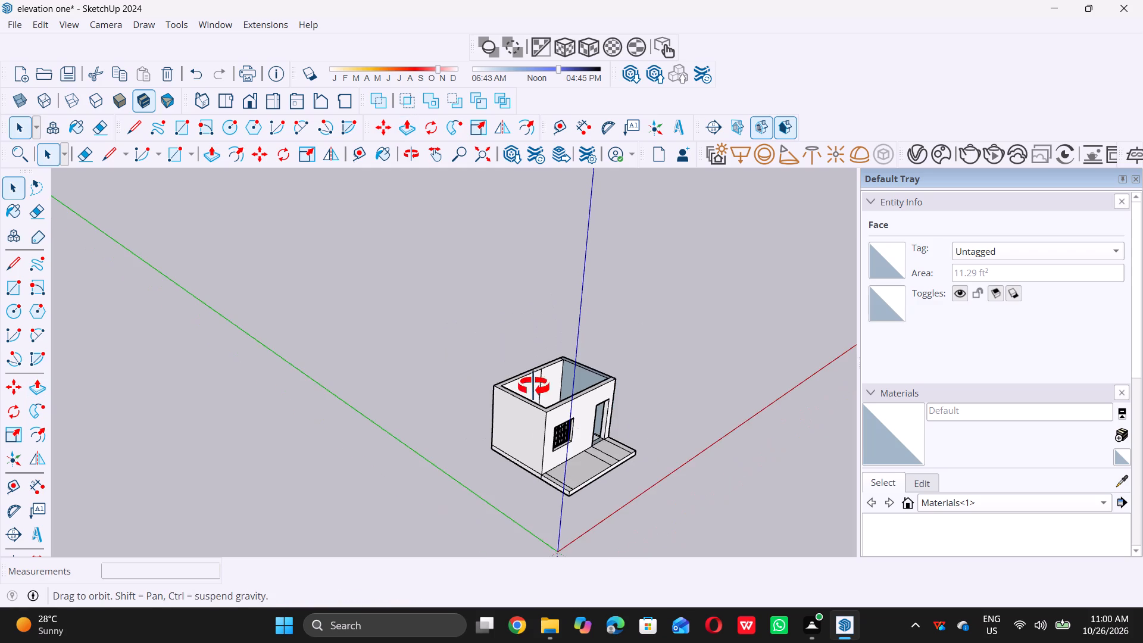
middle_drag(533, 386, 236, 342)
middle_drag(446, 390, 444, 486)
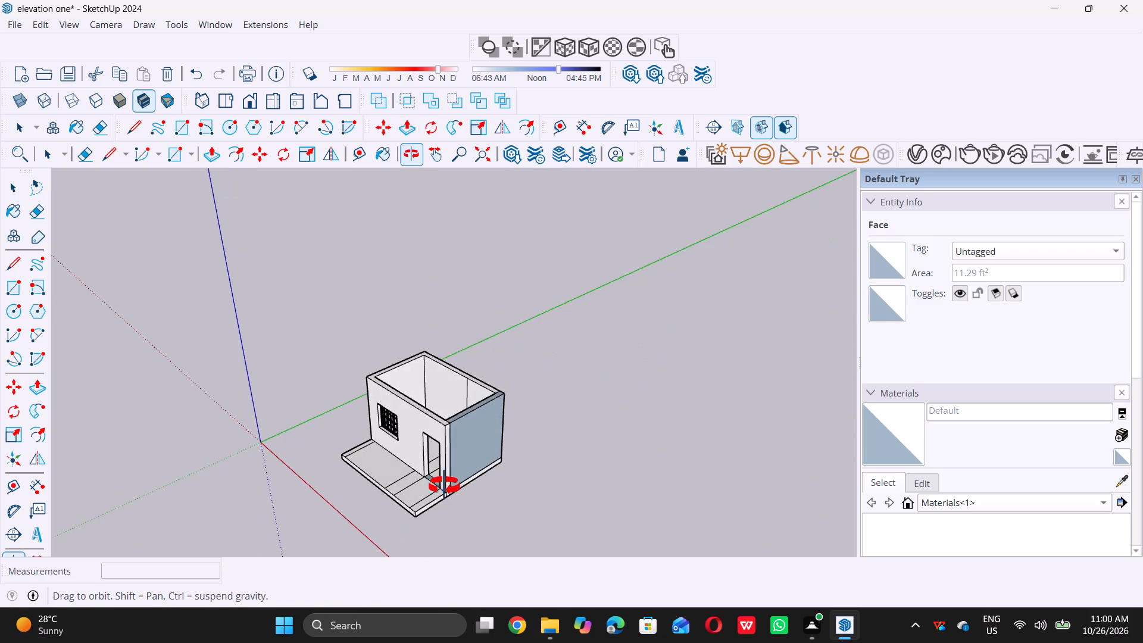
middle_drag(444, 486, 435, 528)
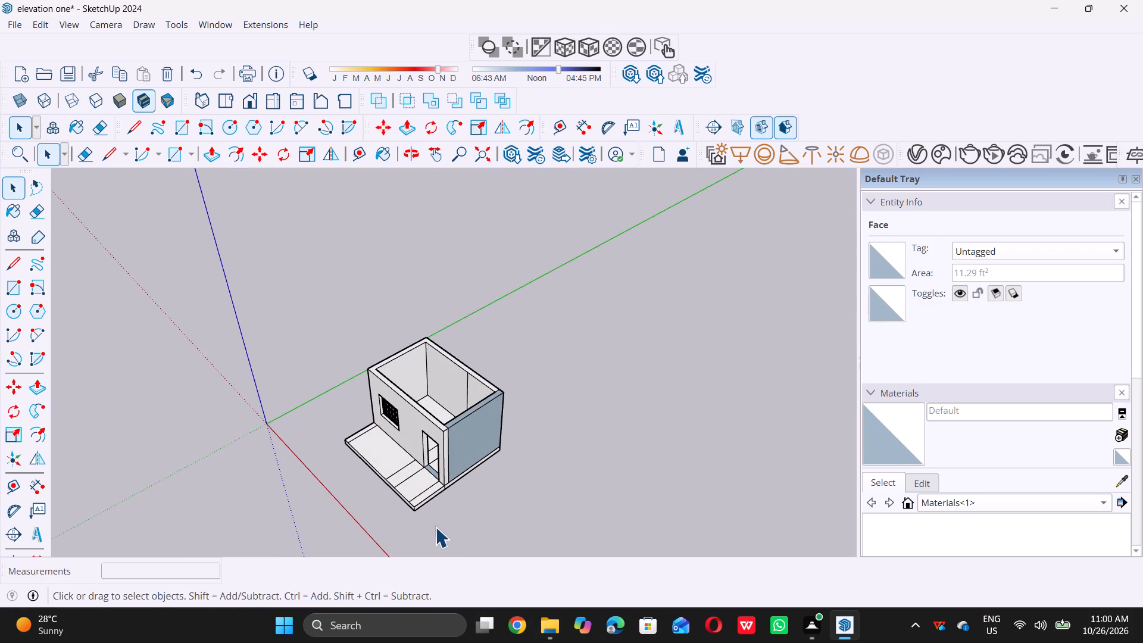
middle_drag(440, 436, 434, 460)
scroll(463, 425, up, 15)
click(467, 416)
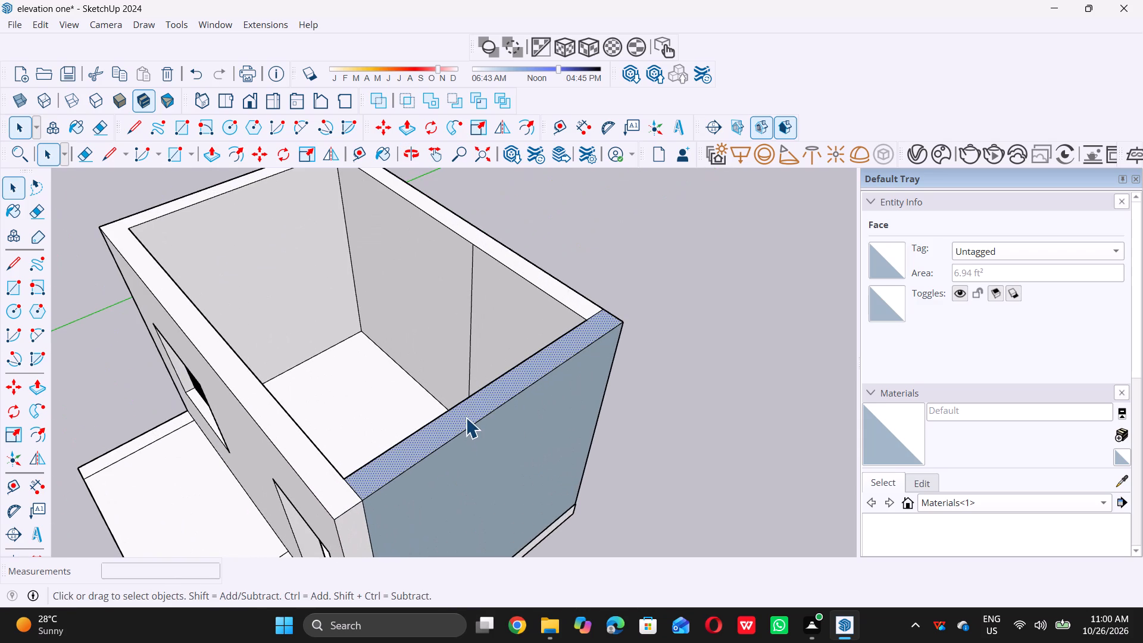
key(p)
click(464, 408)
scroll(465, 408, down, 11)
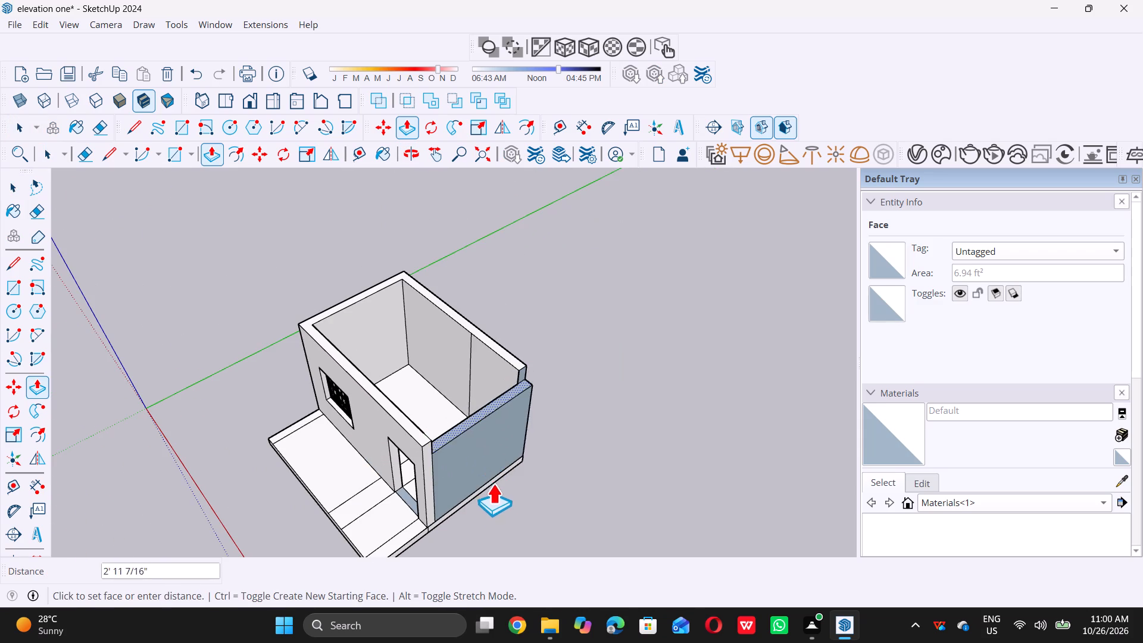
click(495, 498)
key(space)
click(663, 443)
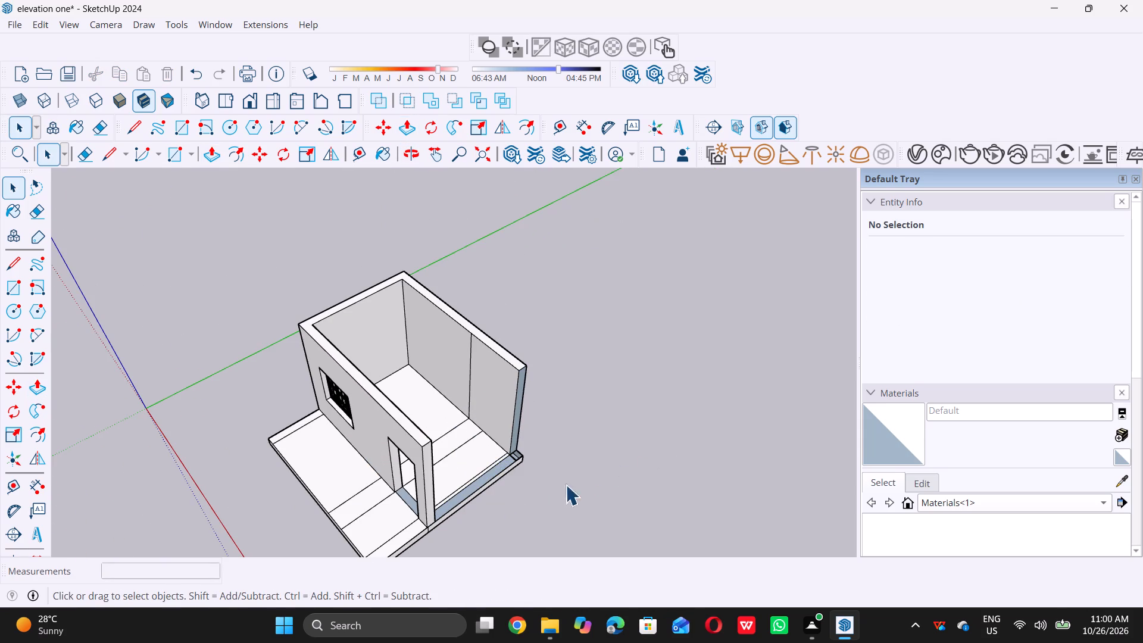
Pull the wall footprint strip on the slab up 10' to the top of the adjoining front wall.
scroll(484, 502, up, 11)
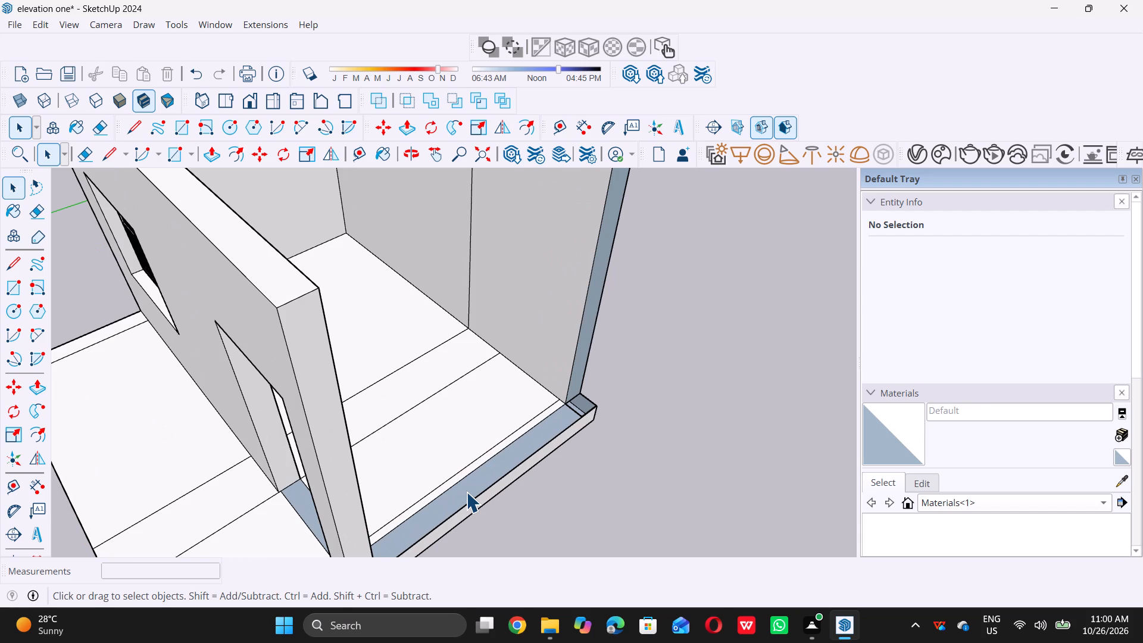
key(p)
click(463, 488)
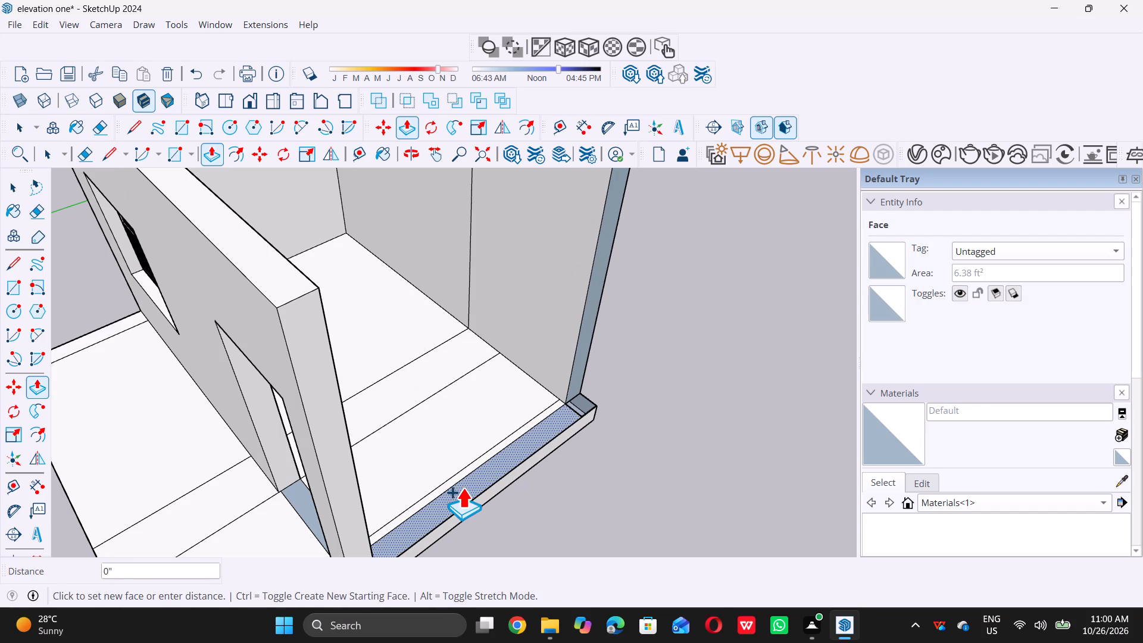
scroll(442, 307, down, 3)
scroll(342, 268, down, 1)
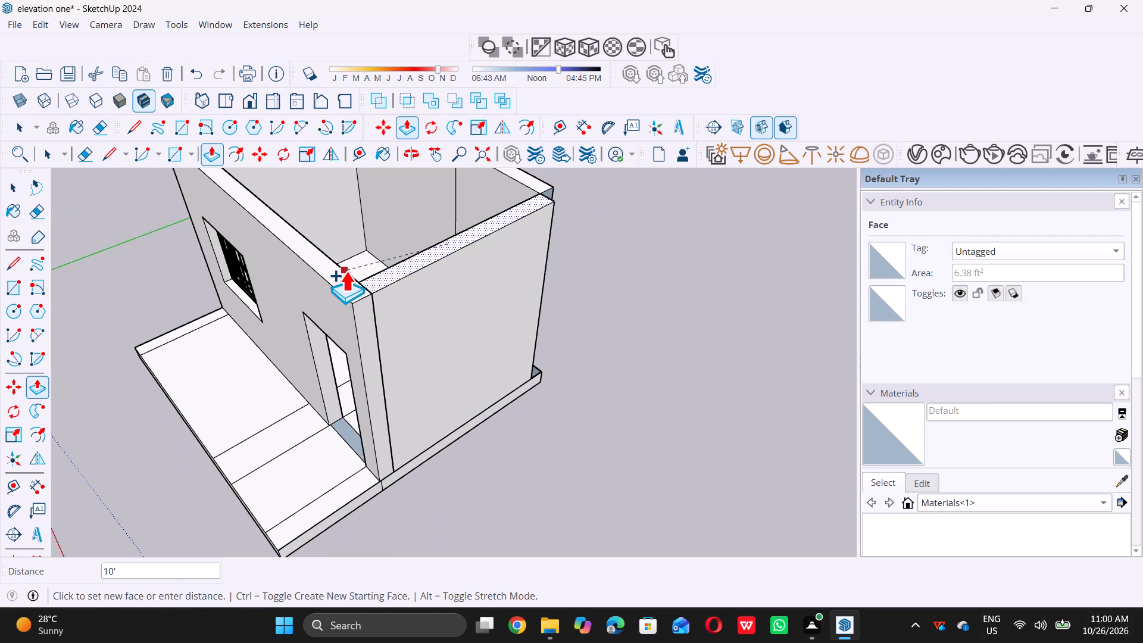
click(348, 271)
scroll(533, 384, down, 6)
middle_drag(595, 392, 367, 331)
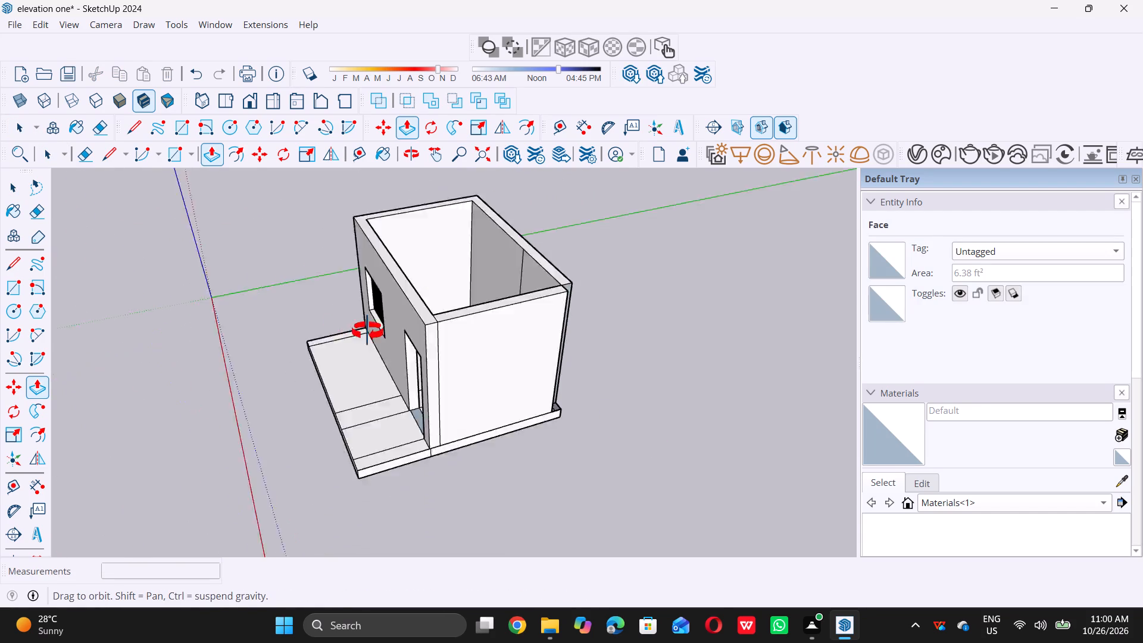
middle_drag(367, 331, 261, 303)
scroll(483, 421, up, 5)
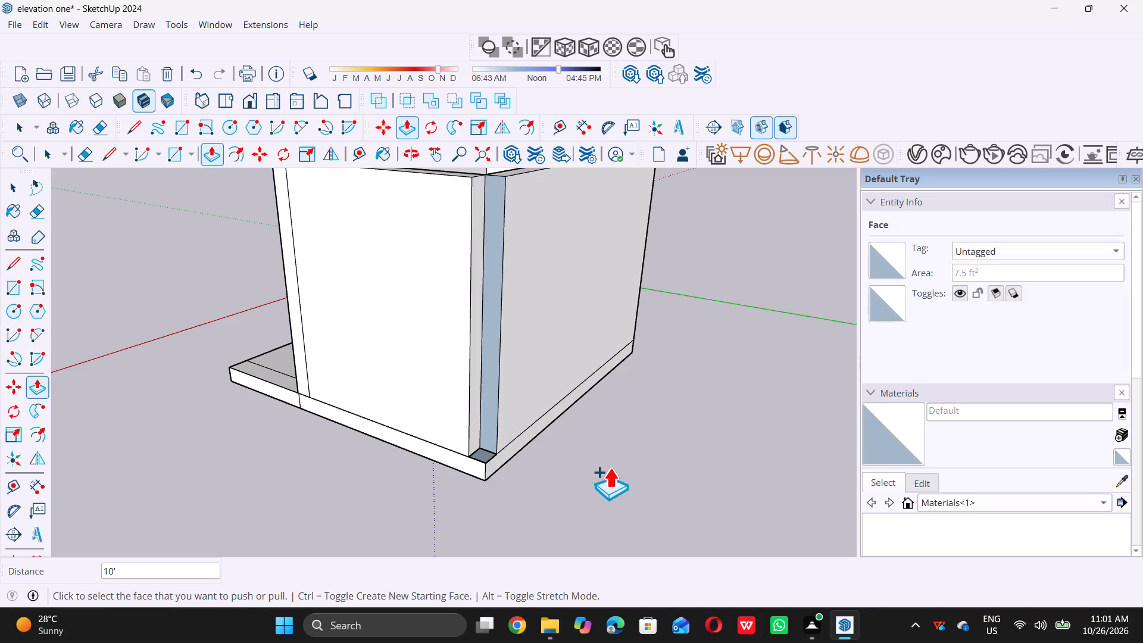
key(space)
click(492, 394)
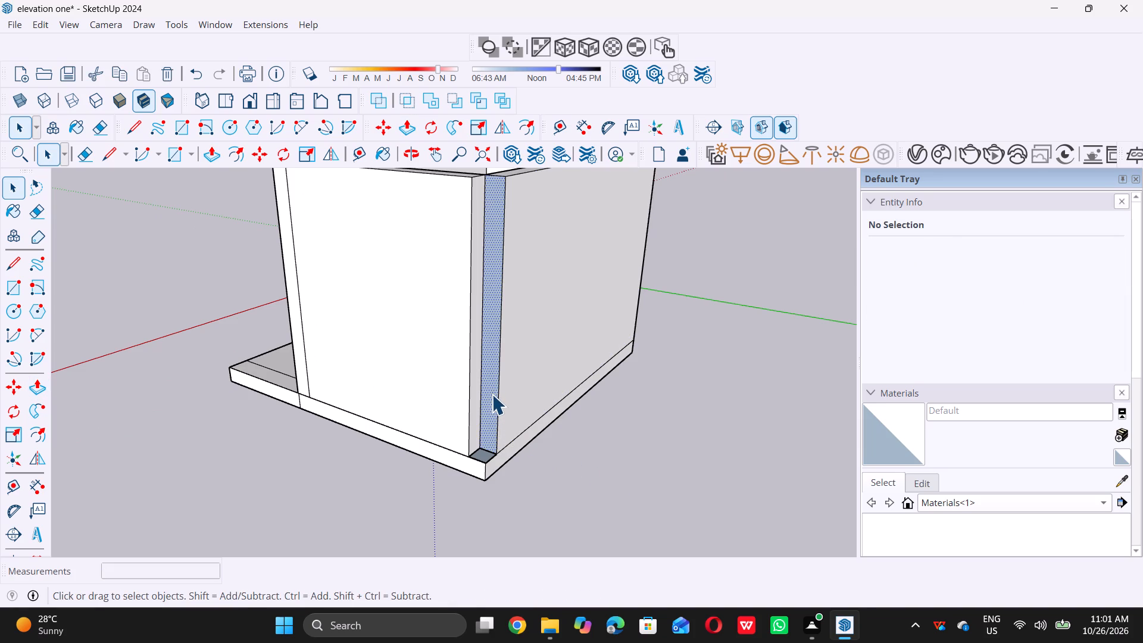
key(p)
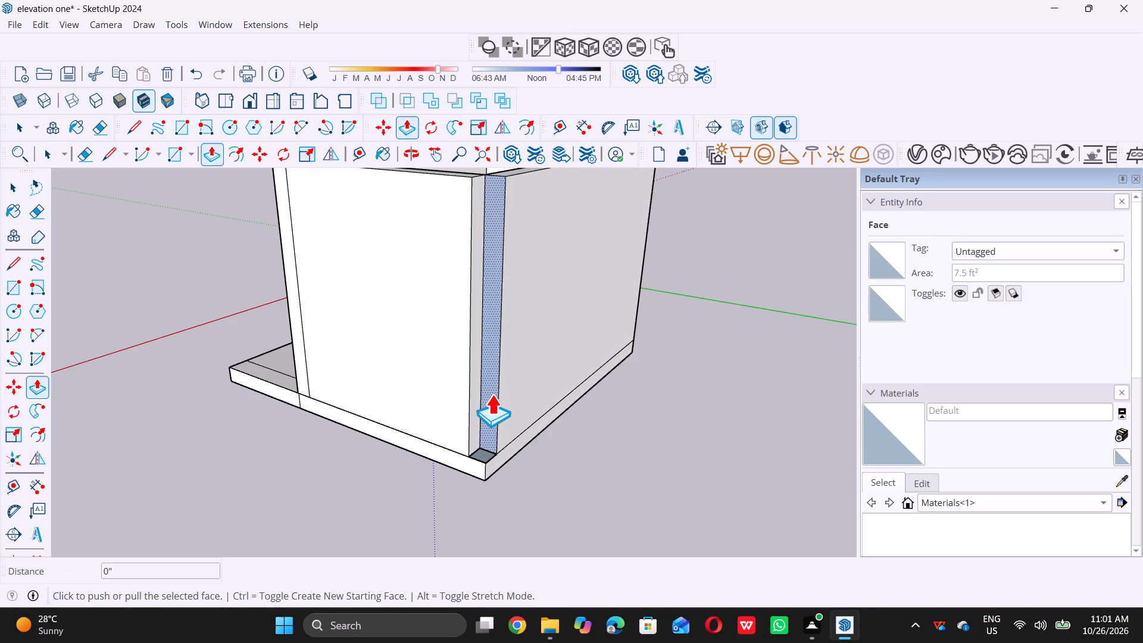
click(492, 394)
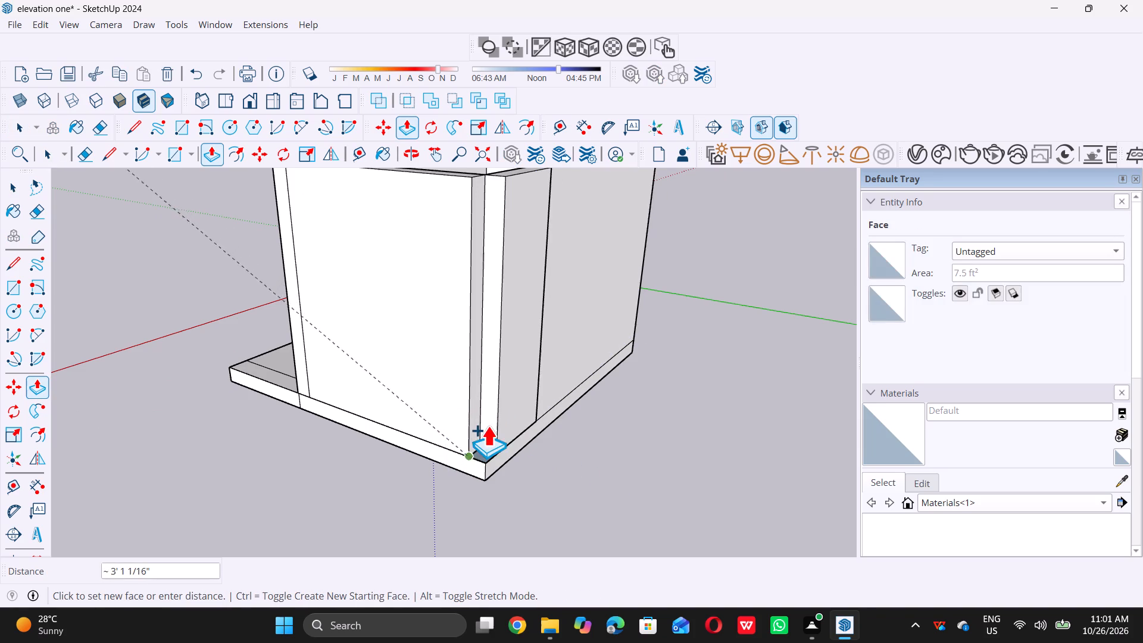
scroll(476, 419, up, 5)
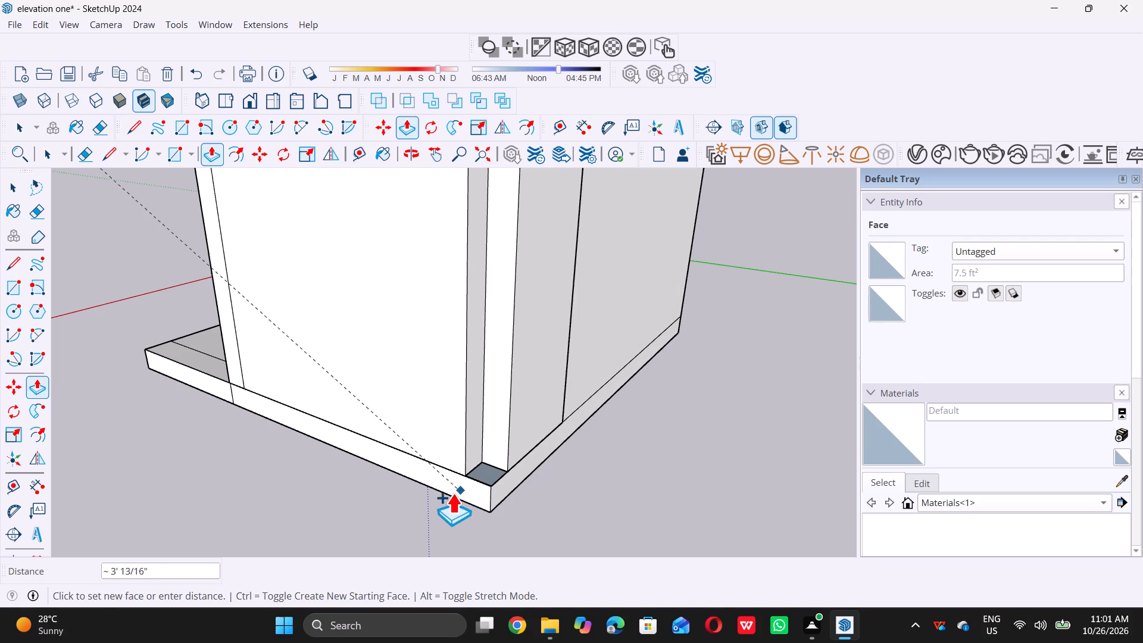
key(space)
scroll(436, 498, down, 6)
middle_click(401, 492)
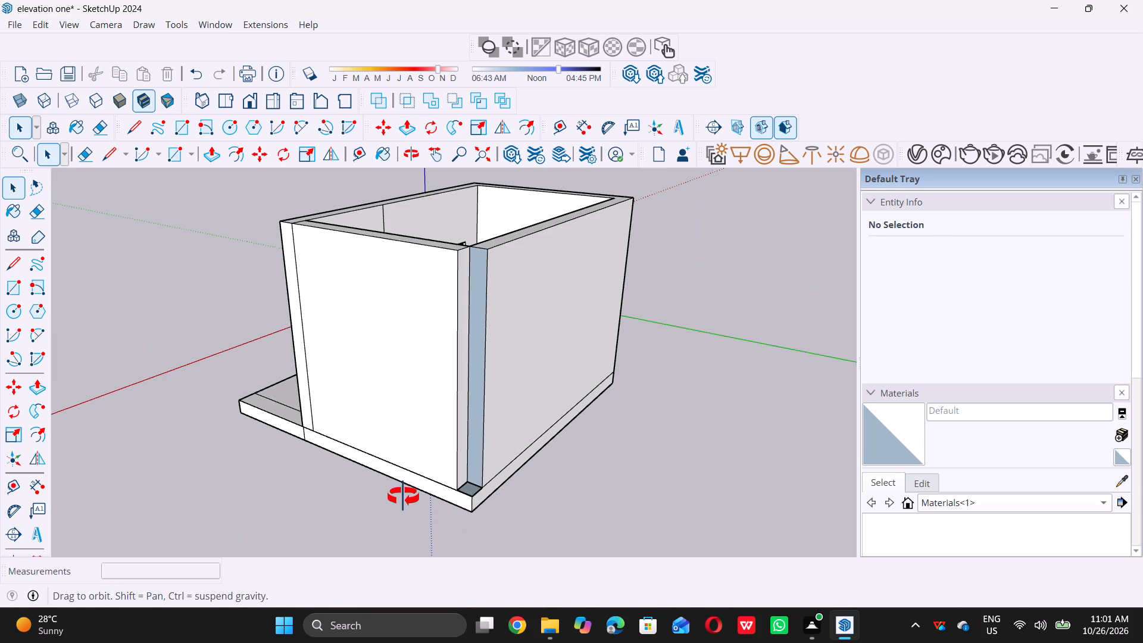
Pull the rebuilt side wall's narrow end face 9" to fill the open rear corner, and deselect it.
scroll(455, 484, up, 5)
click(469, 460)
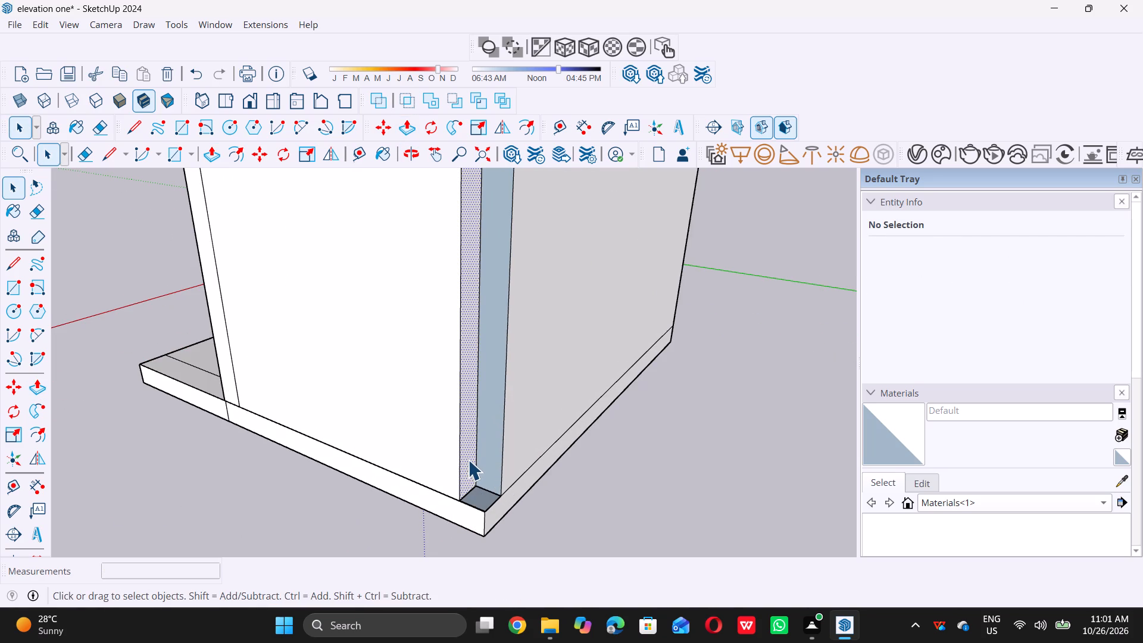
key(p)
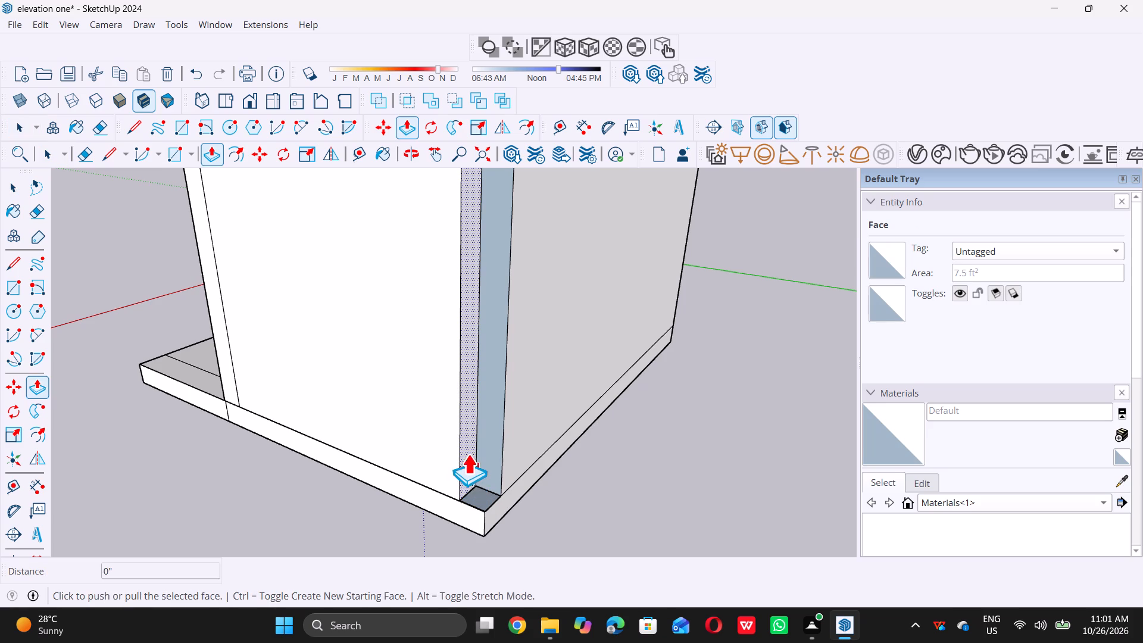
click(467, 452)
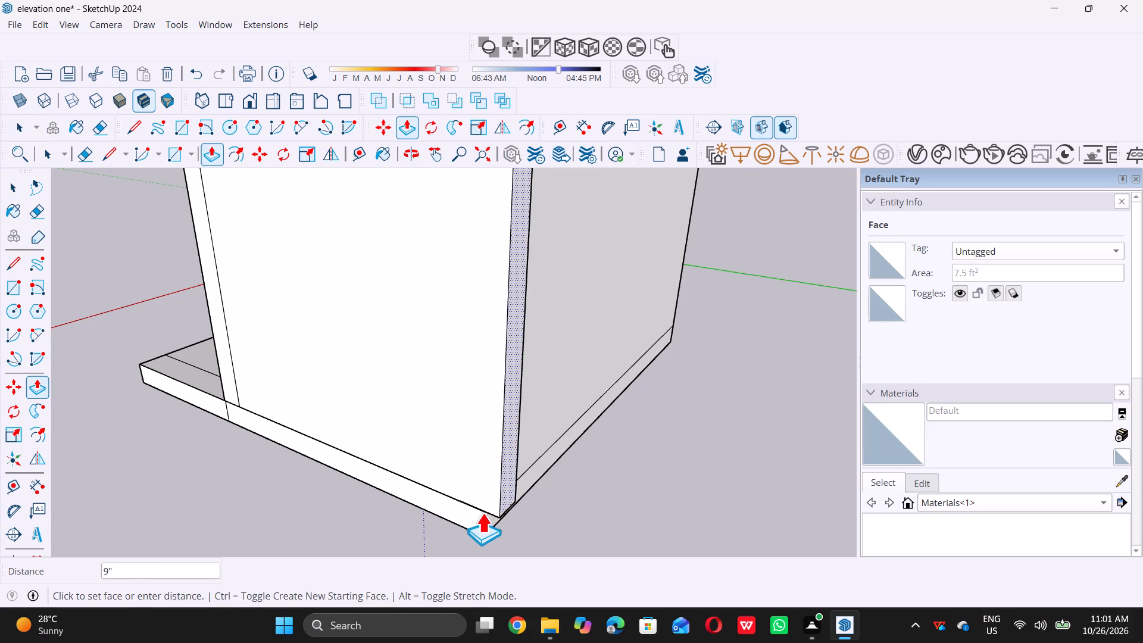
click(480, 514)
key(space)
click(683, 480)
scroll(630, 489, down, 4)
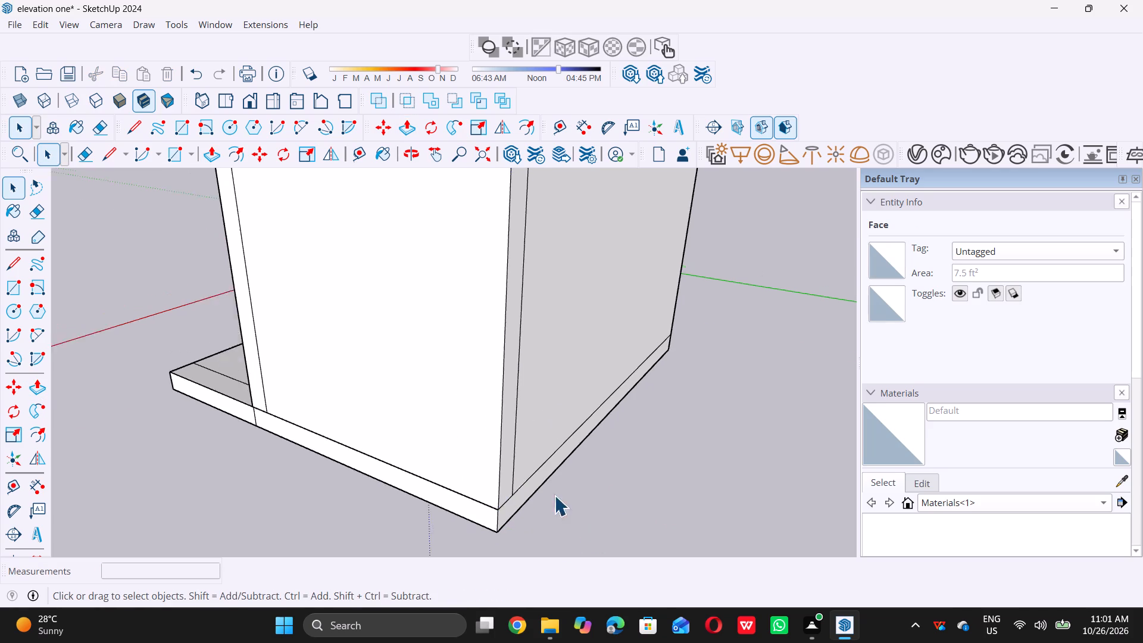
Erase the four leftover seam lines crossing the top of the front porch slab.
scroll(554, 495, down, 8)
middle_drag(376, 461, 785, 470)
middle_drag(437, 450, 563, 458)
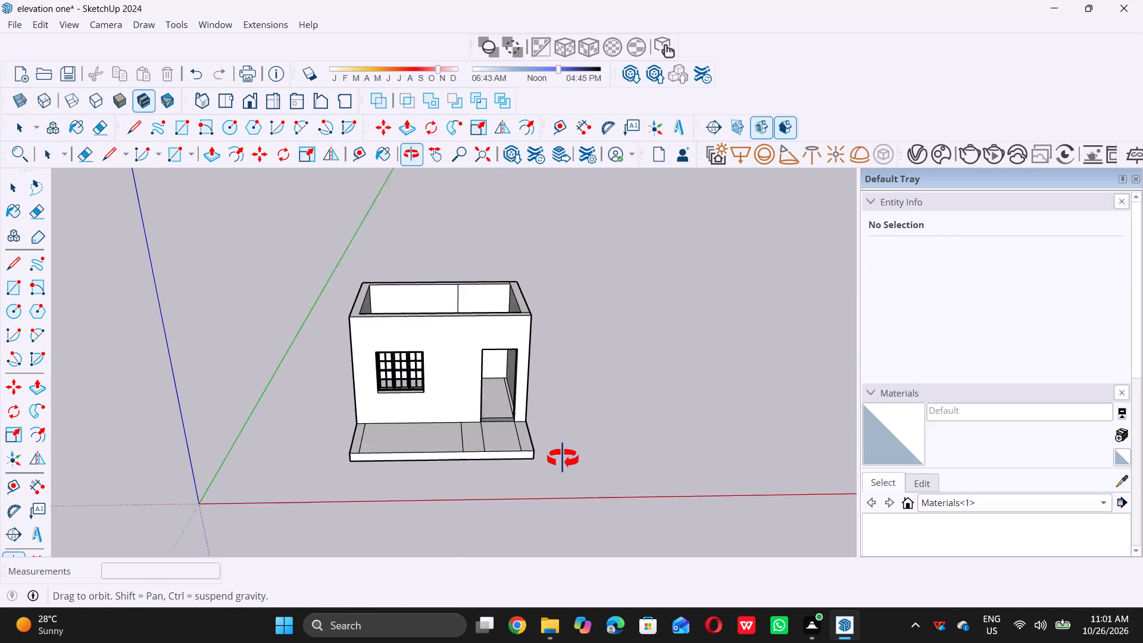
middle_drag(563, 458, 699, 498)
scroll(423, 481, up, 8)
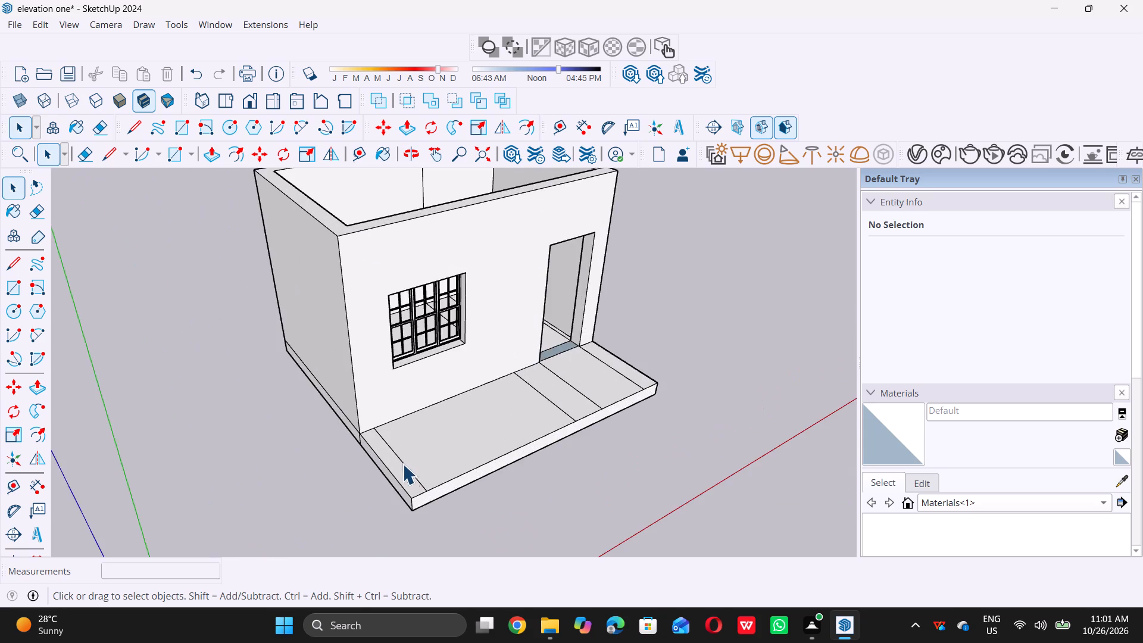
scroll(402, 464, up, 9)
key(e)
click(405, 465)
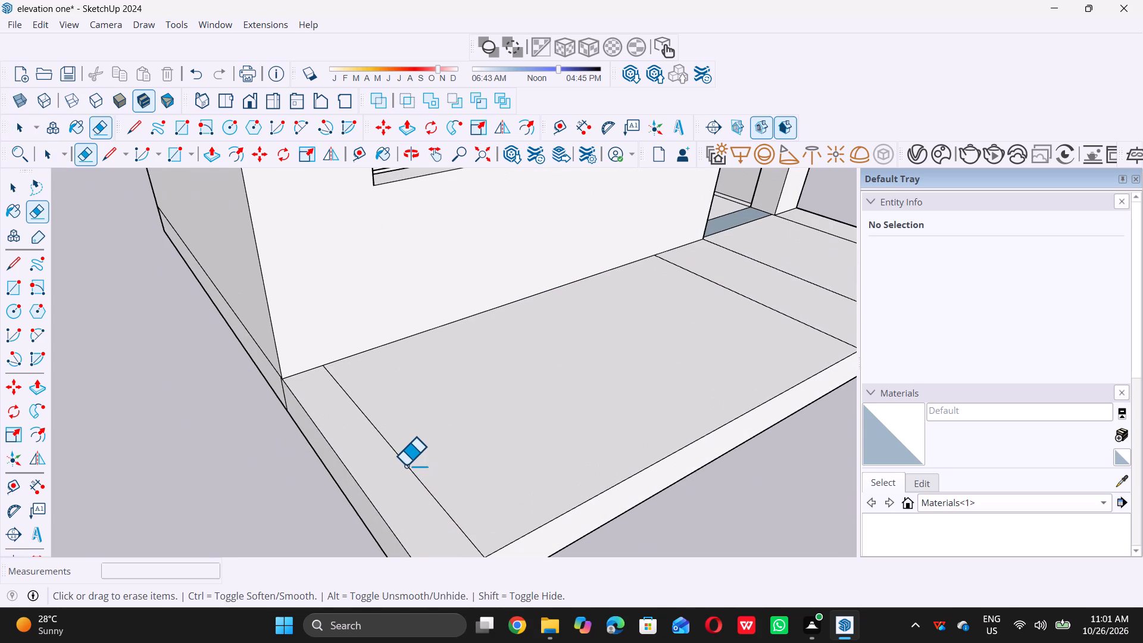
scroll(399, 470, down, 6)
scroll(722, 311, up, 6)
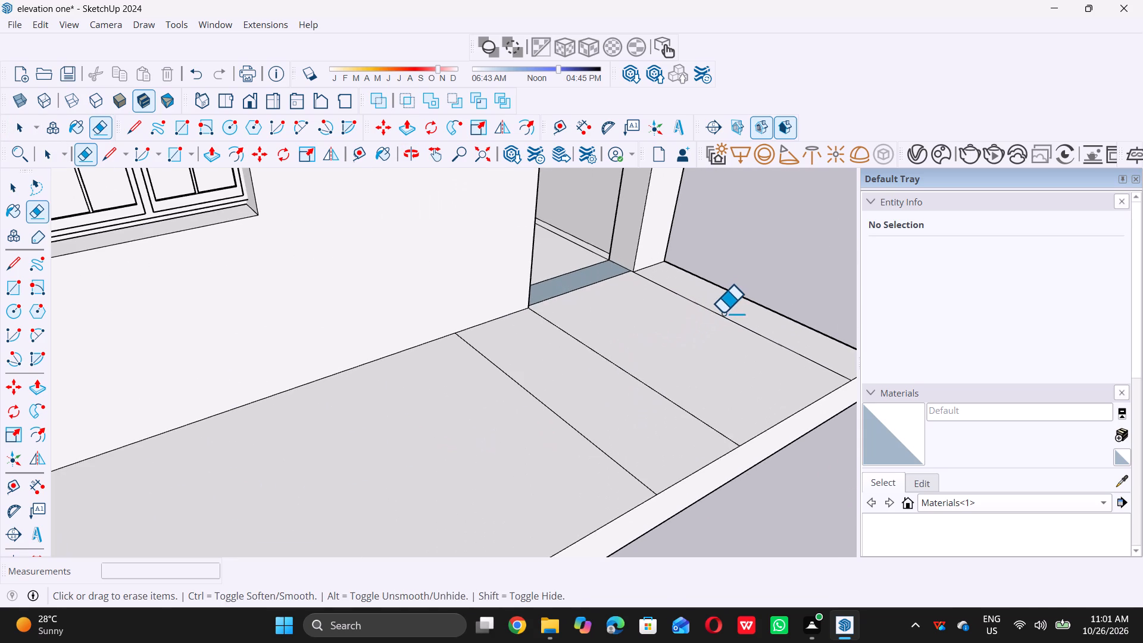
click(721, 316)
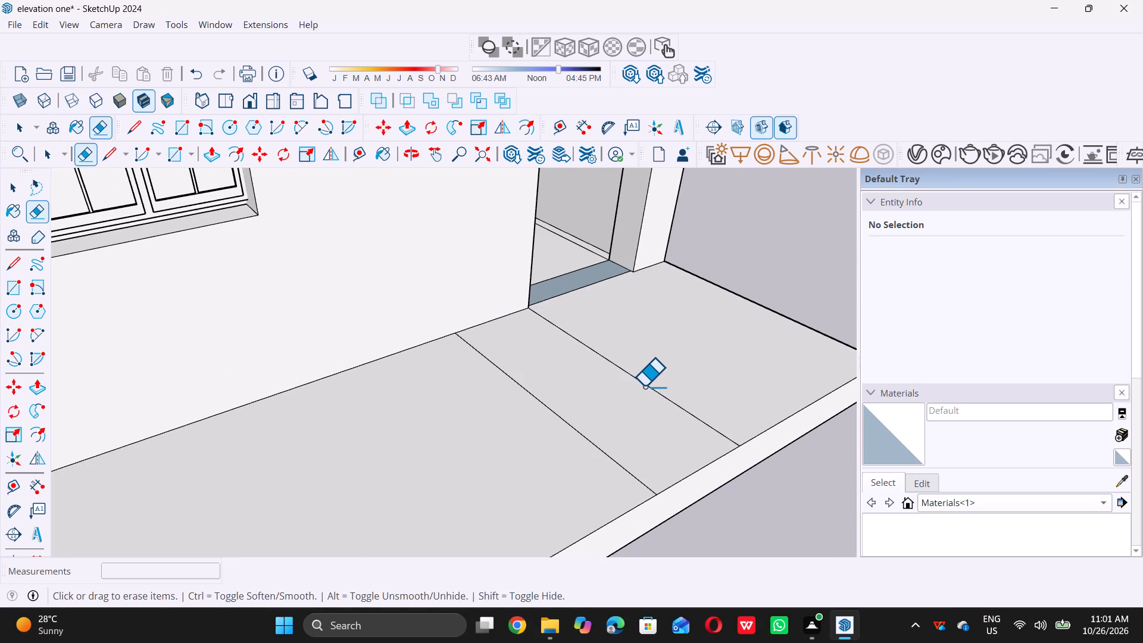
click(647, 386)
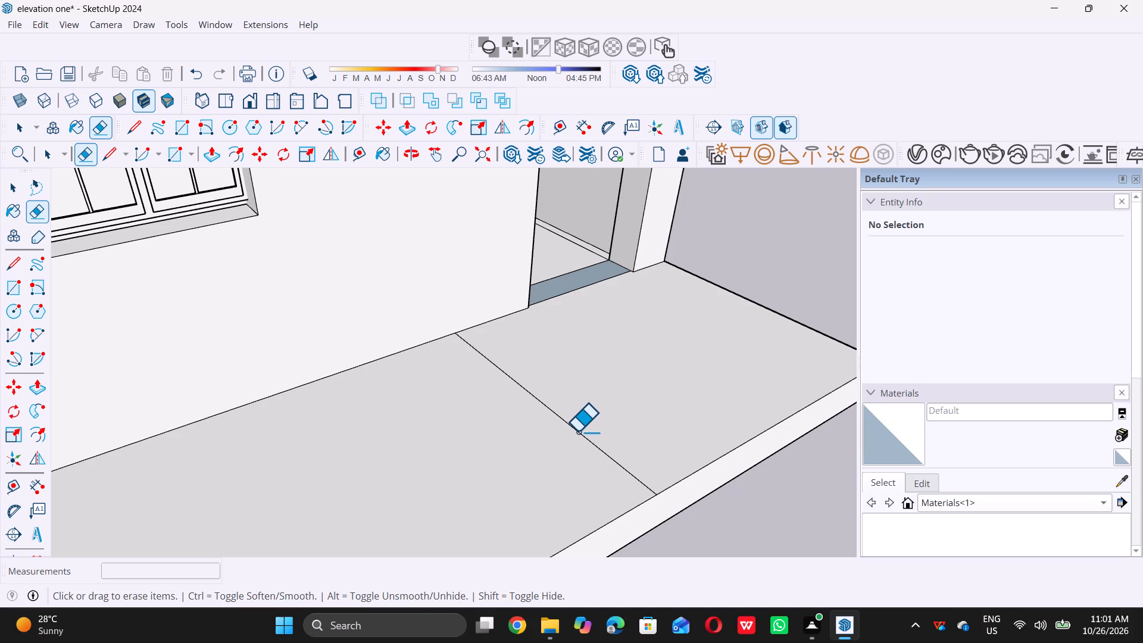
click(577, 431)
scroll(557, 455, down, 19)
middle_drag(626, 433, 362, 495)
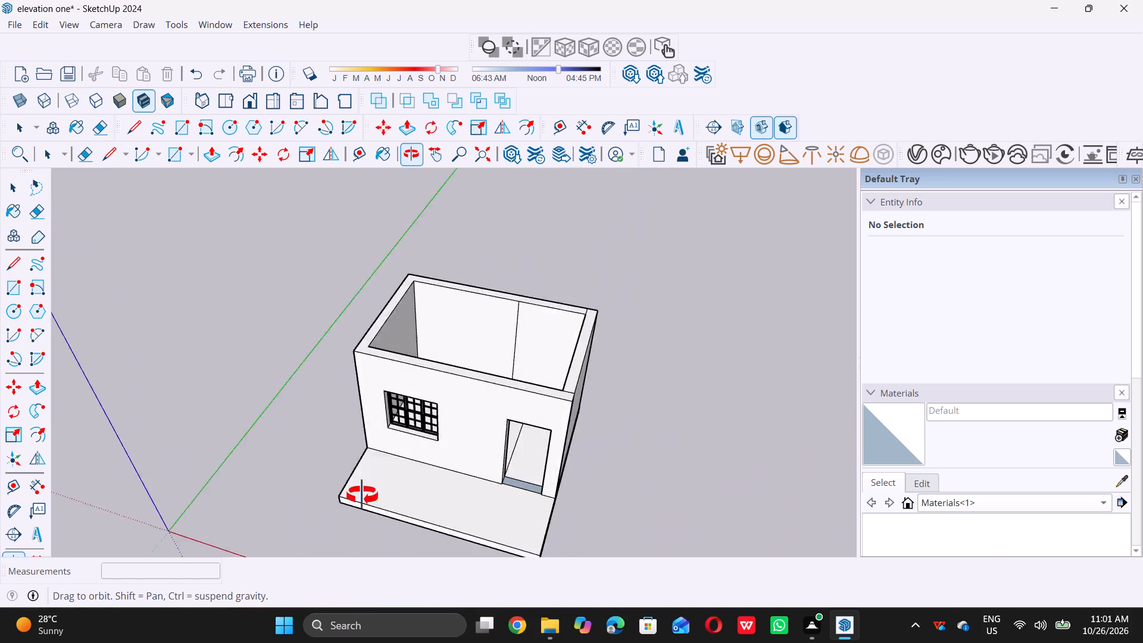
Erase the three leftover seam lines on the room's floor and the vertical seam on the inner back wall.
middle_drag(362, 495, 473, 608)
scroll(530, 396, up, 7)
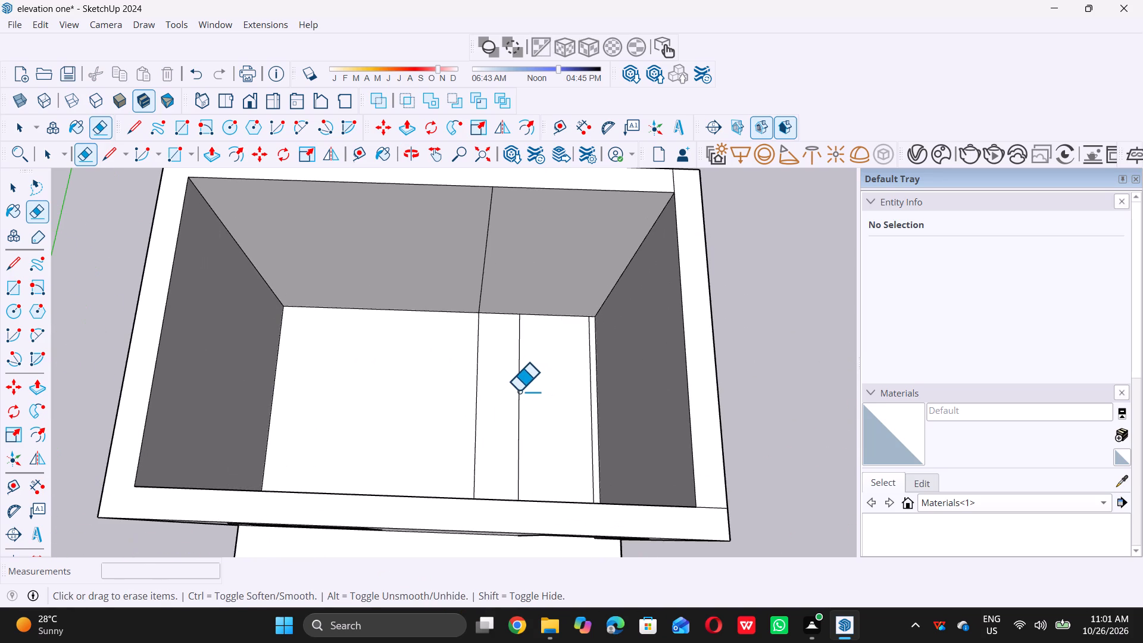
click(519, 391)
click(474, 392)
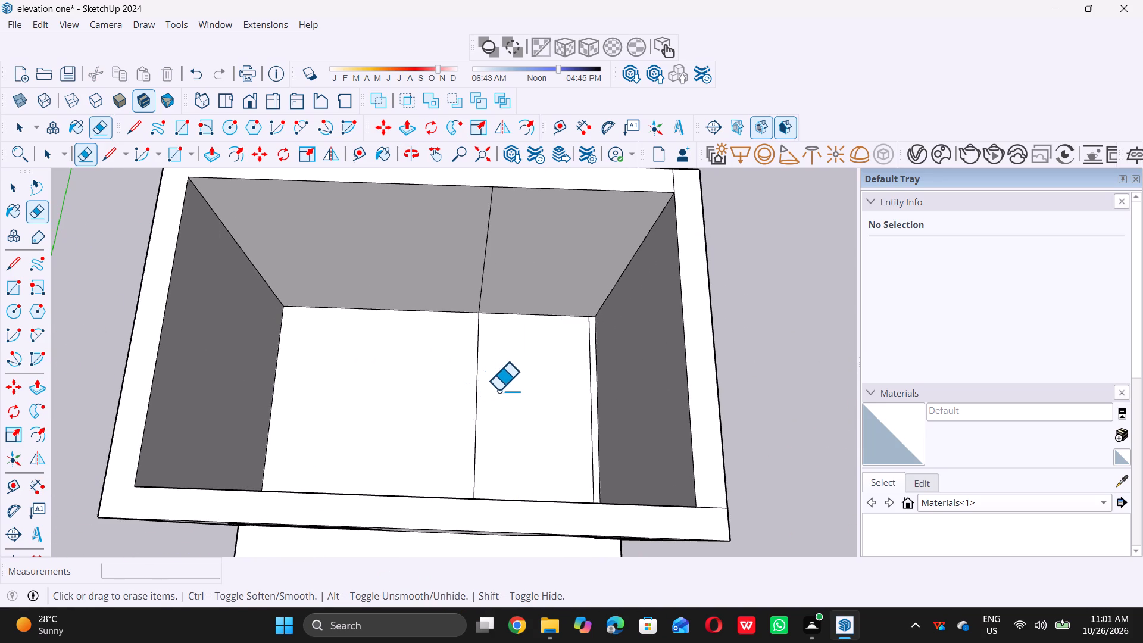
click(475, 391)
scroll(596, 408, up, 10)
click(585, 397)
scroll(566, 423, down, 15)
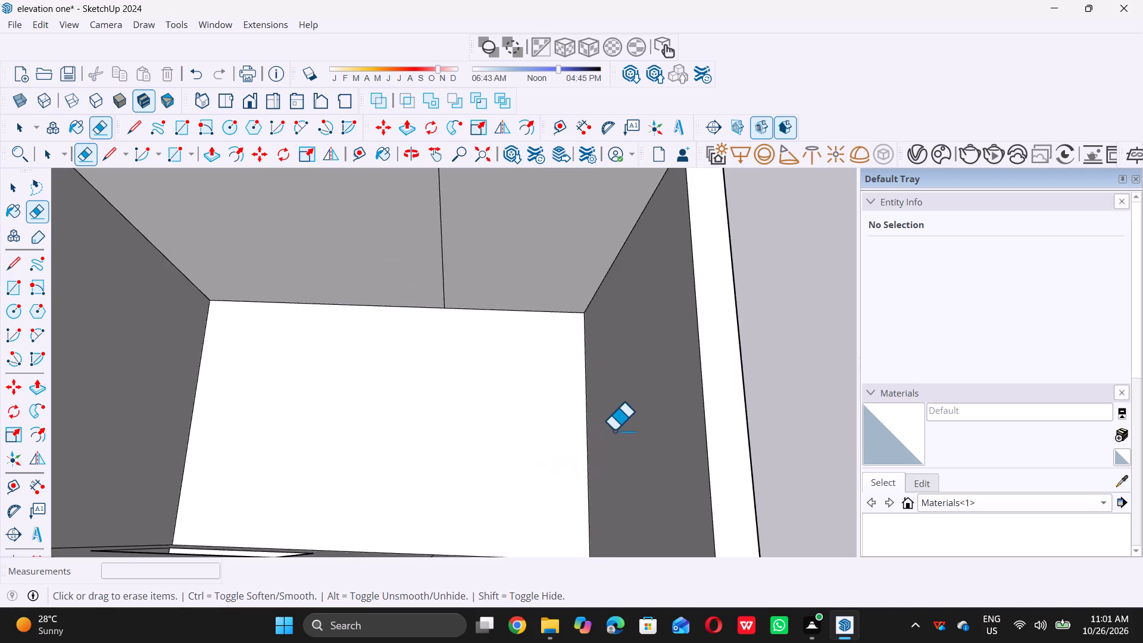
scroll(488, 301, up, 9)
click(505, 283)
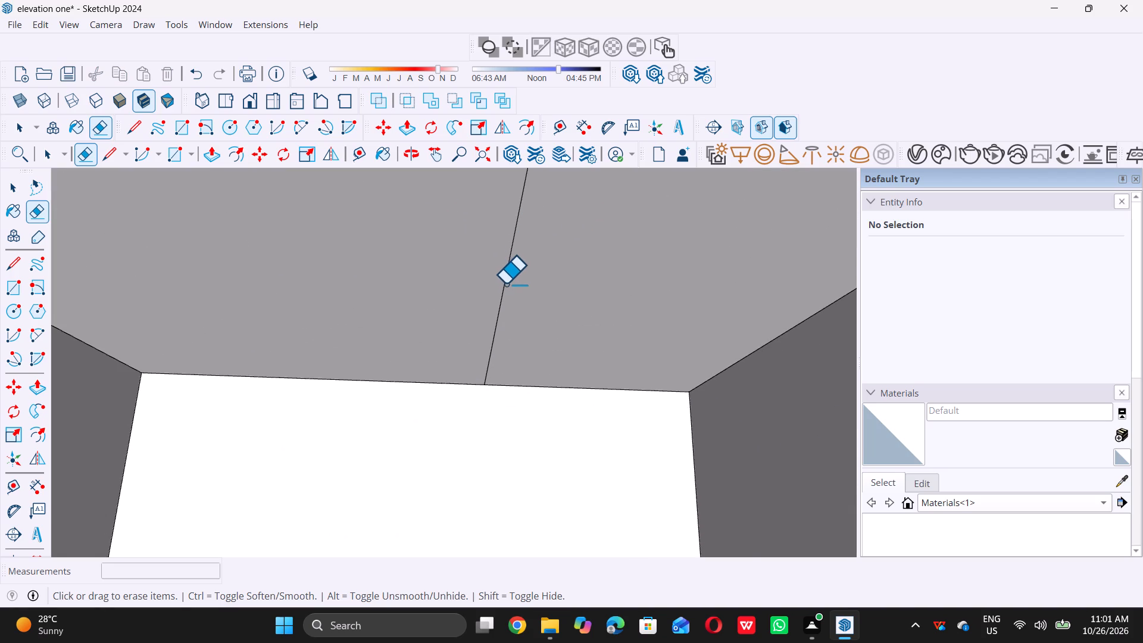
scroll(504, 309, down, 16)
key(space)
scroll(524, 357, down, 5)
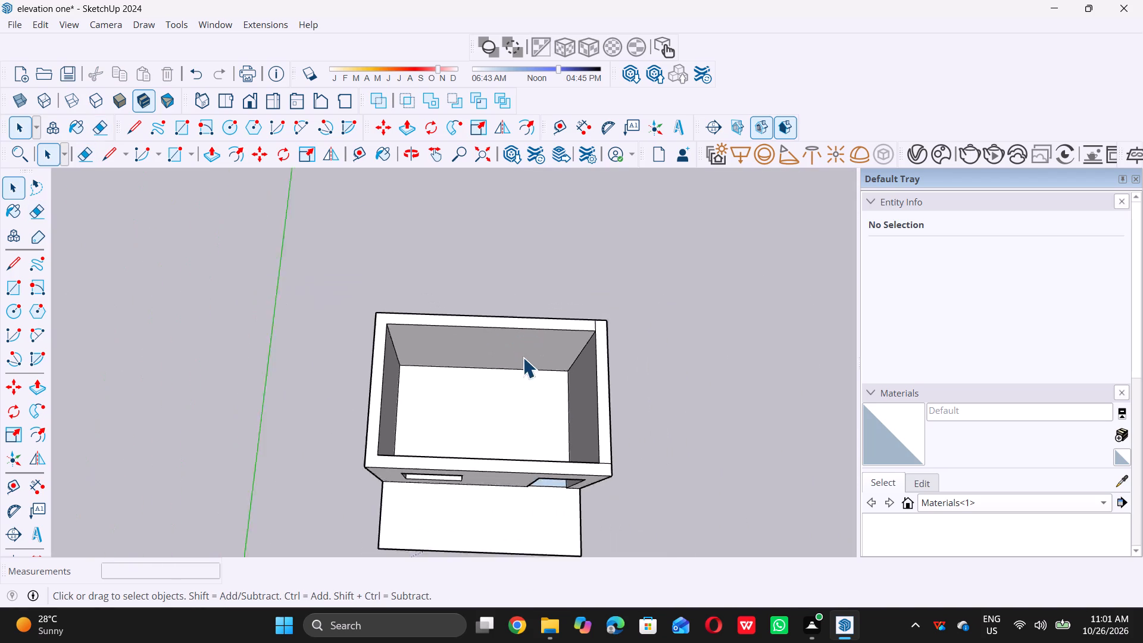
Examine the ground-floor front elevation, including the window, doorway and porch slab, from several angles.
scroll(523, 357, down, 7)
middle_drag(516, 380, 521, 243)
middle_drag(489, 376, 489, 287)
middle_drag(493, 360, 482, 299)
scroll(482, 299, up, 4)
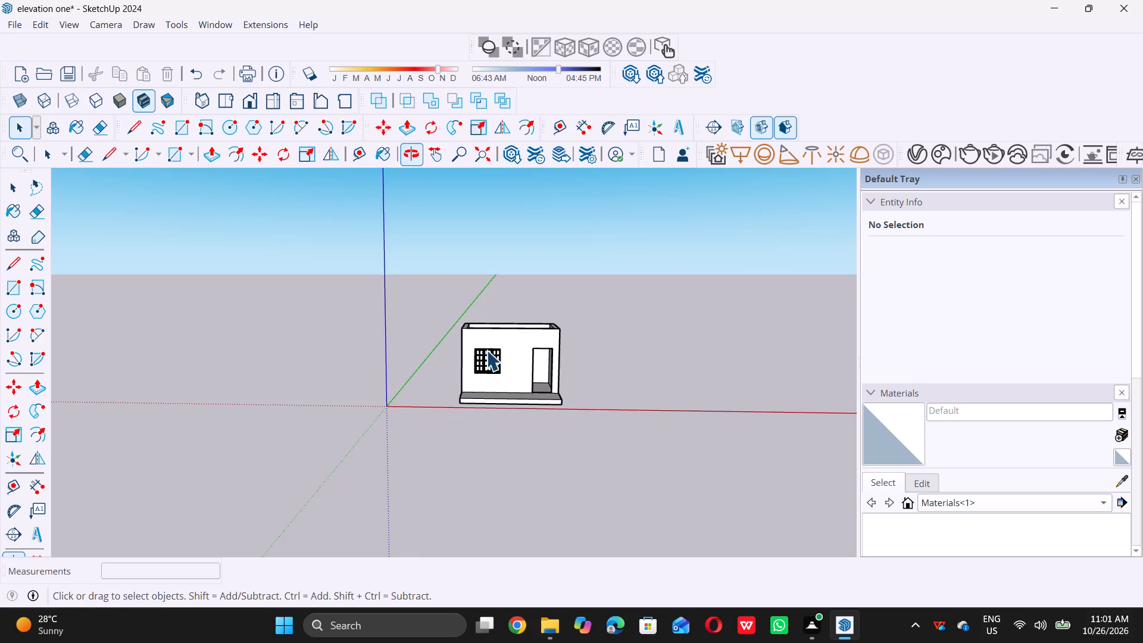
scroll(486, 350, up, 18)
scroll(483, 363, down, 12)
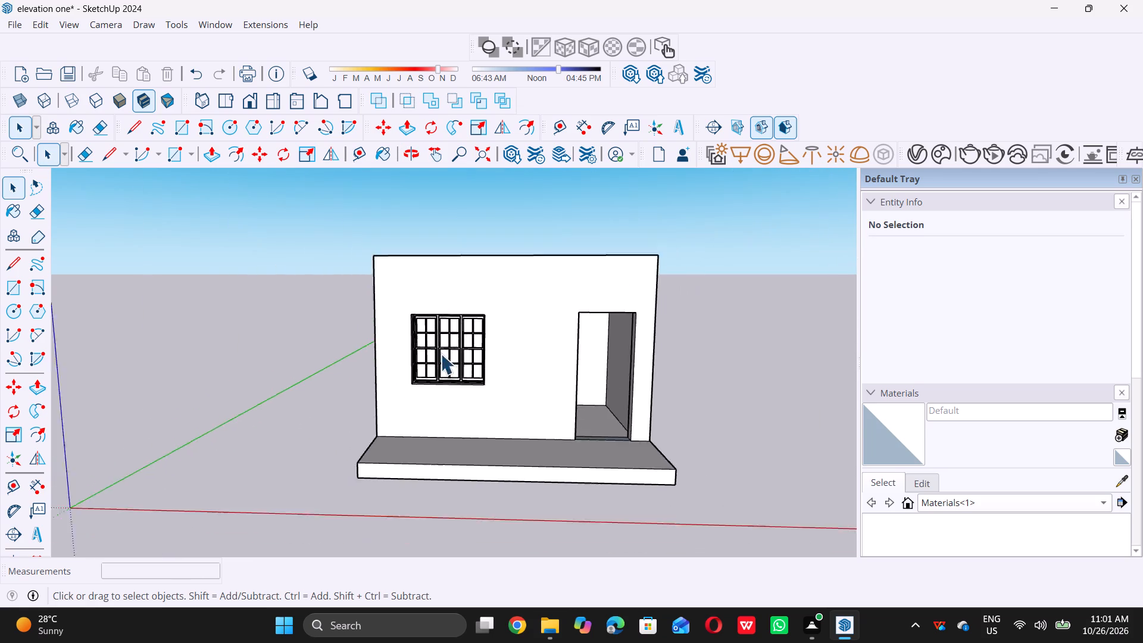
scroll(441, 354, down, 2)
middle_drag(446, 369, 469, 372)
scroll(469, 369, up, 12)
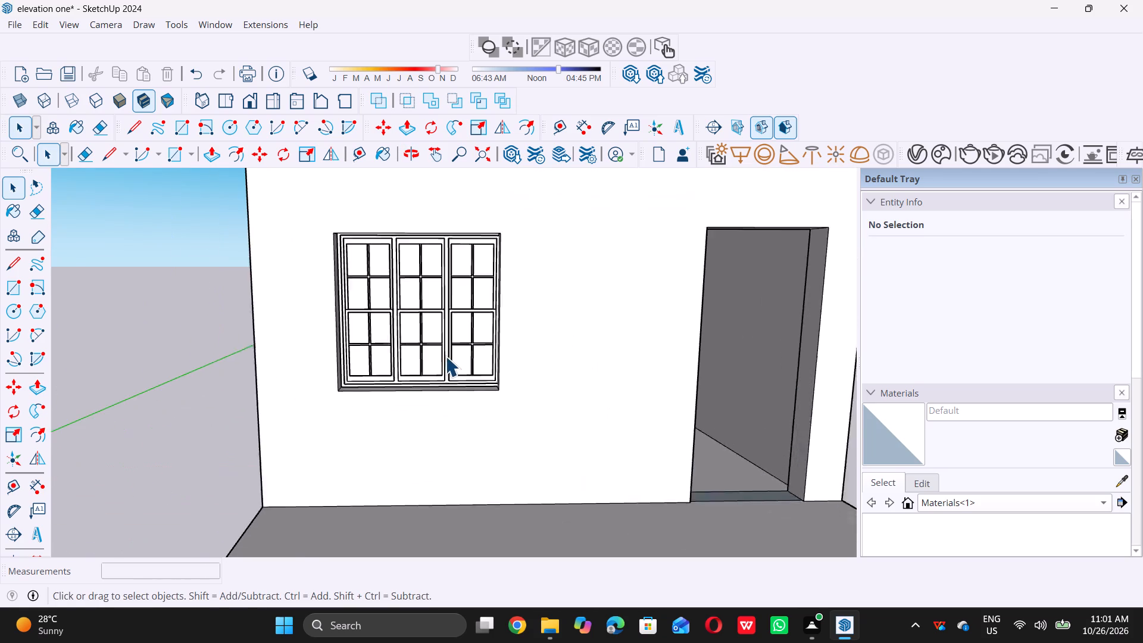
scroll(445, 356, up, 1)
scroll(310, 389, down, 1)
middle_drag(448, 282, 388, 367)
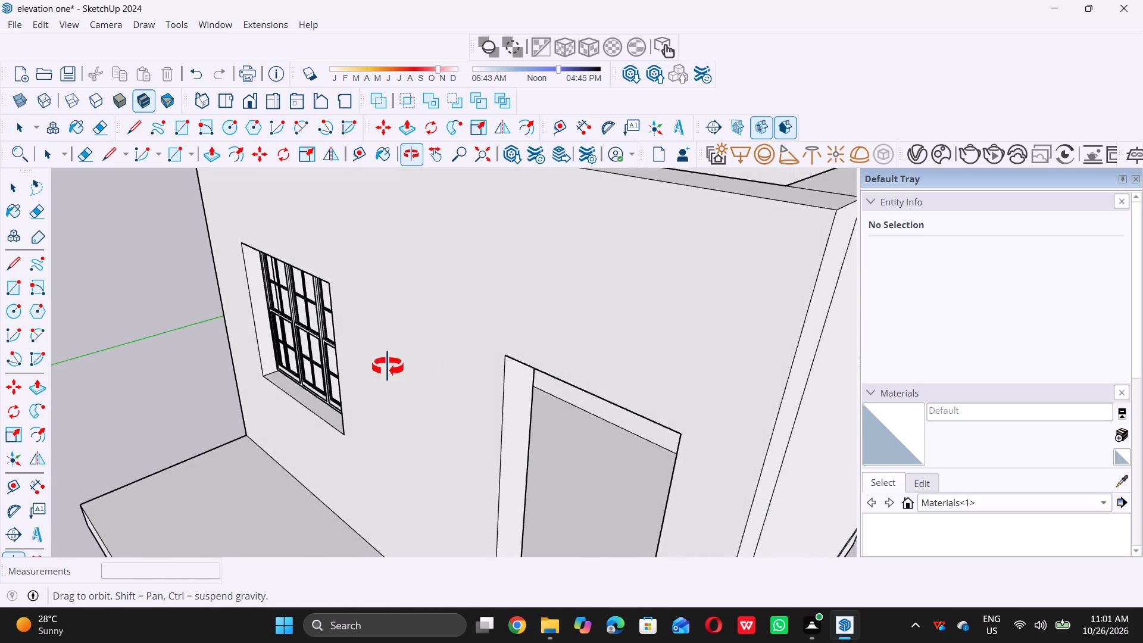
middle_drag(388, 367, 441, 351)
scroll(408, 334, down, 14)
middle_drag(500, 347, 444, 298)
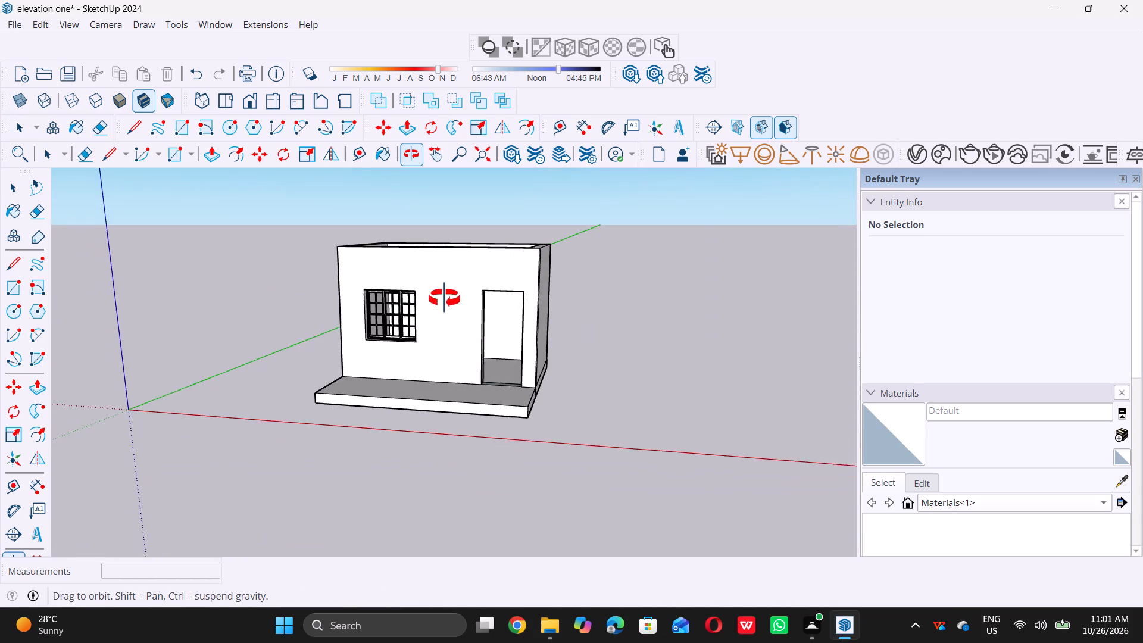
middle_drag(444, 298, 459, 341)
middle_drag(457, 347, 471, 289)
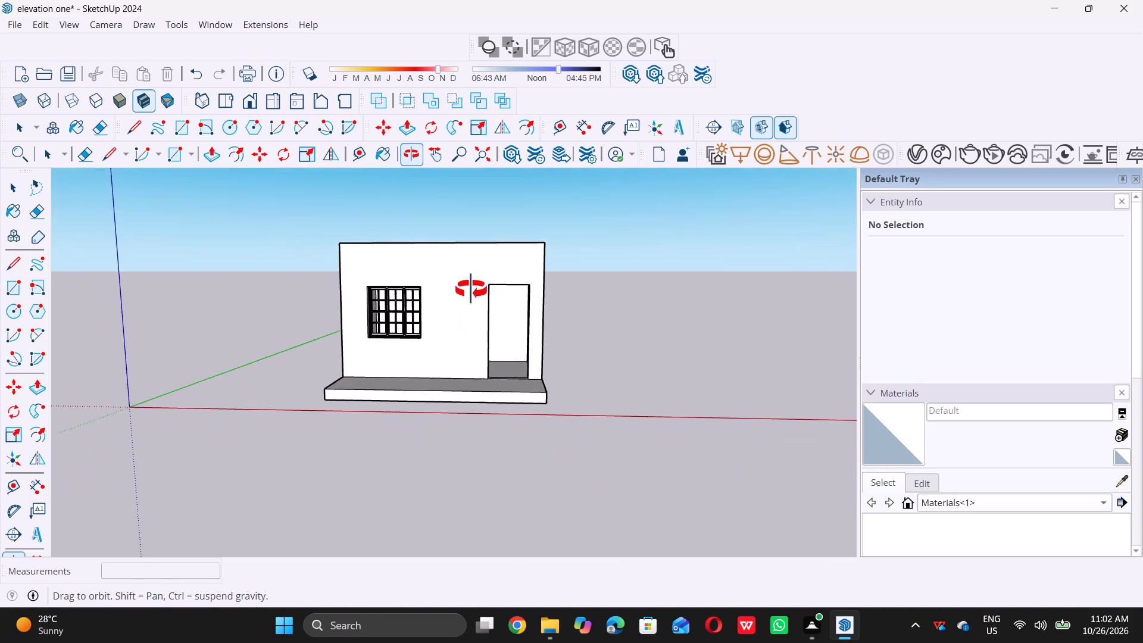
middle_drag(471, 289, 495, 316)
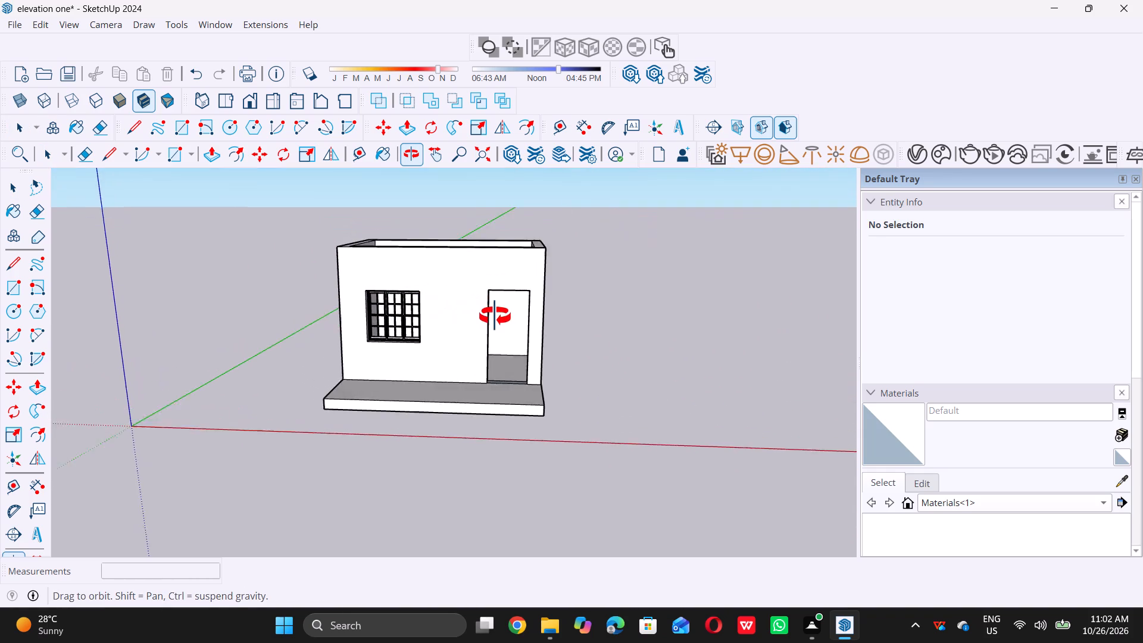
middle_drag(495, 316, 496, 317)
scroll(496, 305, up, 4)
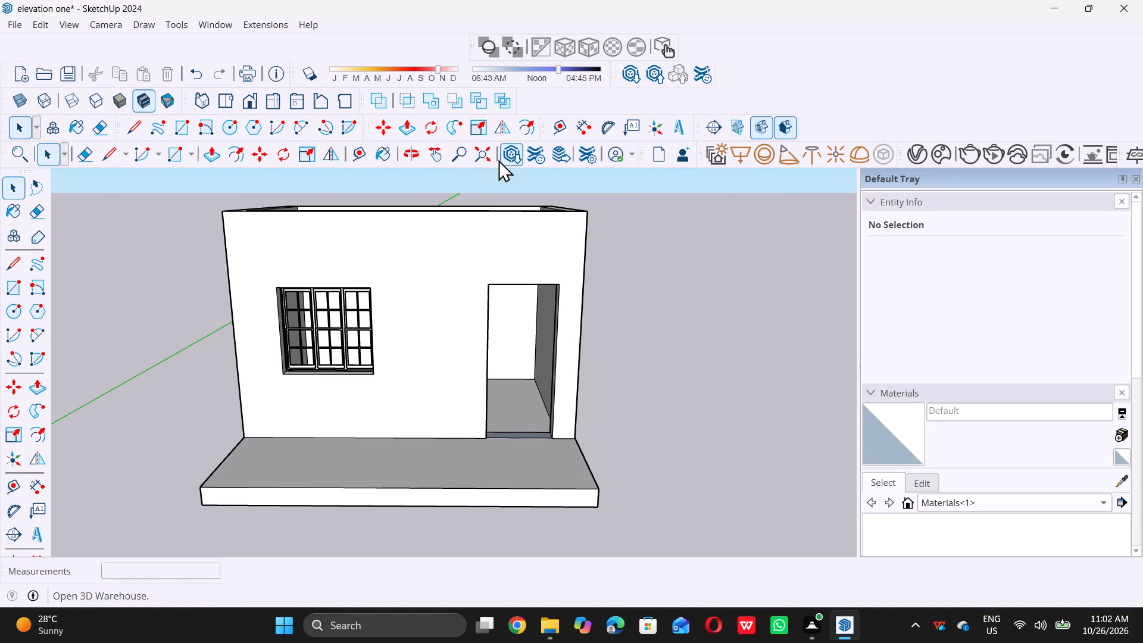
Search the 3D Warehouse for doors, replacing the window search, and close it.
click(510, 158)
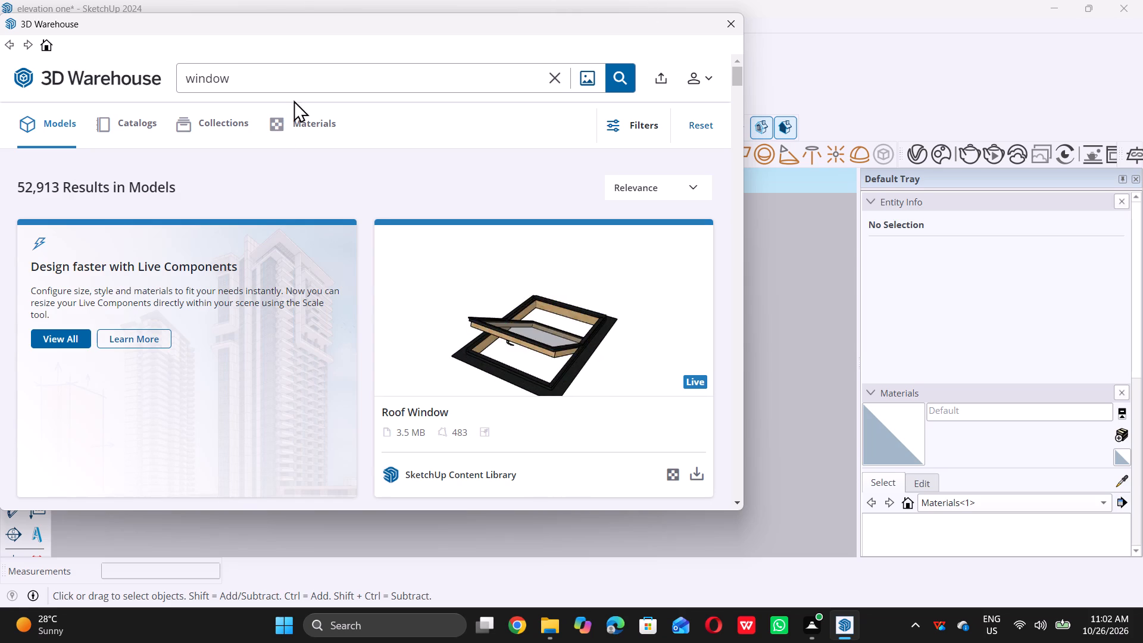
click(288, 83)
key(BackSpace)
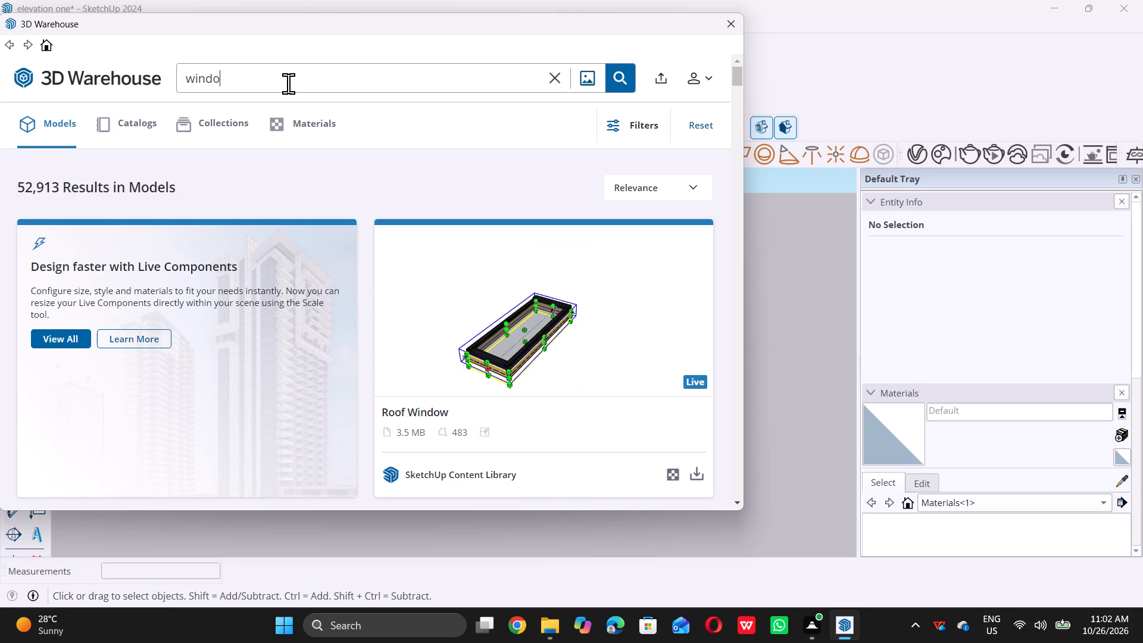
key(BackSpace)
key(BackSpace)
key(BackSpace)
key(BackSpace)
key(BackSpace)
key(BackSpace)
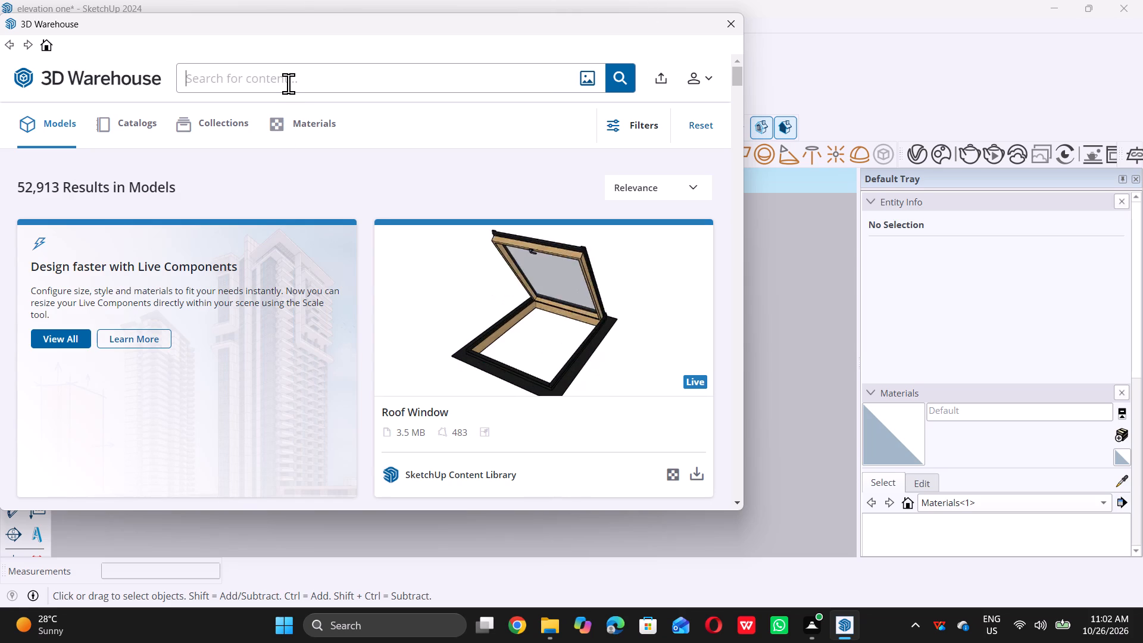
text(doors)
key(Return)
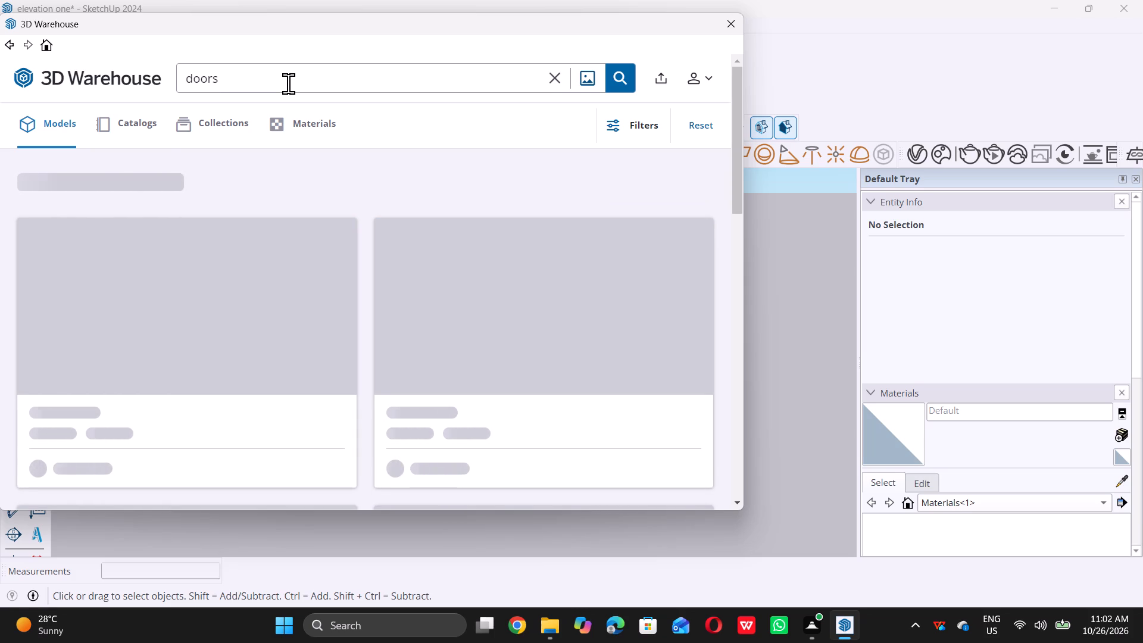
click(732, 24)
Import the doors model from the Pictures folder and place it on the ground beside the house.
scroll(514, 326, down, 5)
middle_drag(519, 351, 477, 360)
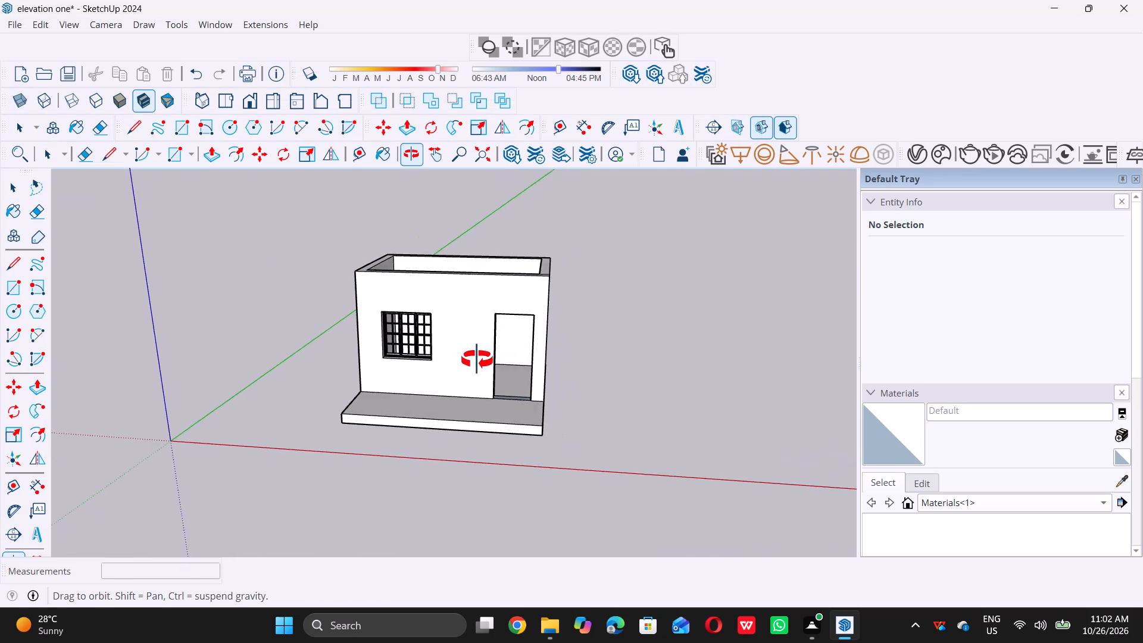
middle_drag(477, 360, 417, 360)
scroll(471, 367, up, 5)
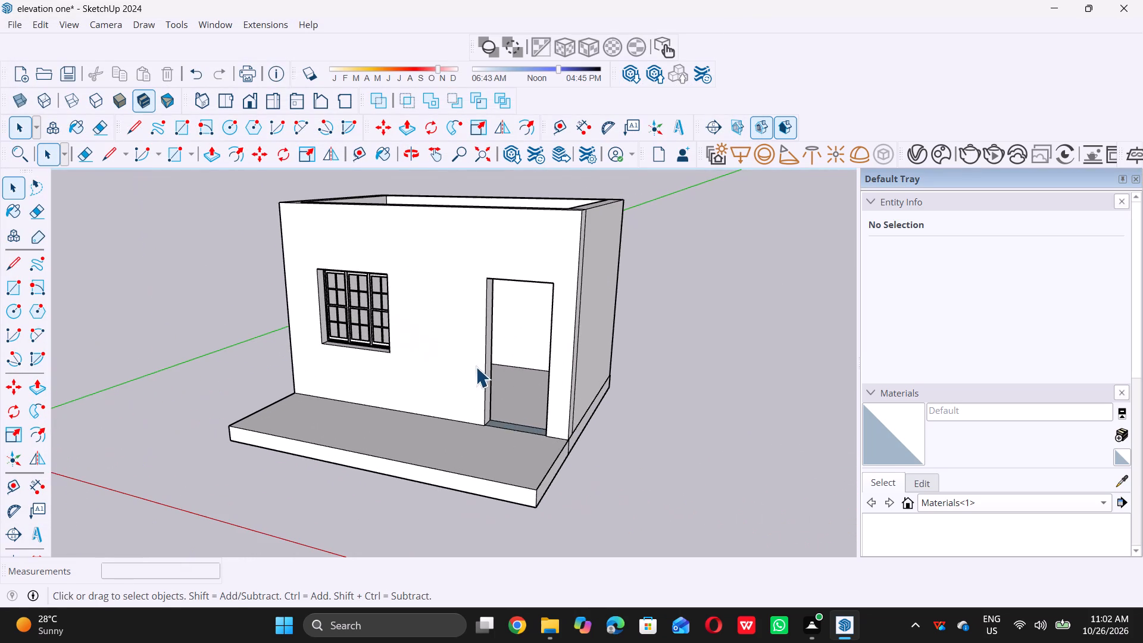
click(13, 26)
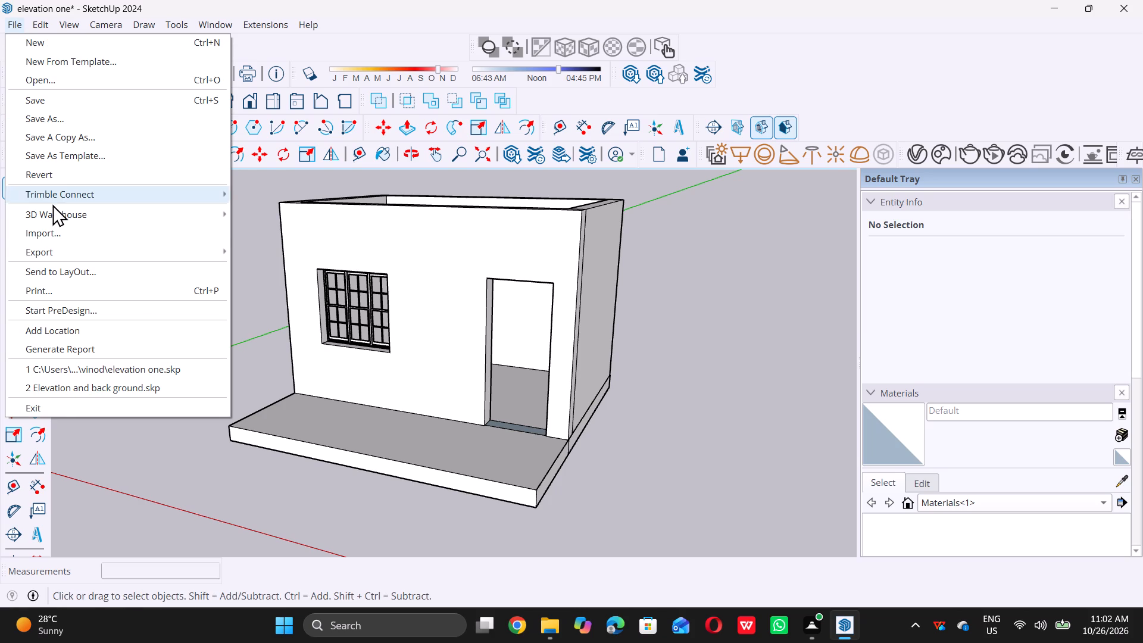
click(63, 232)
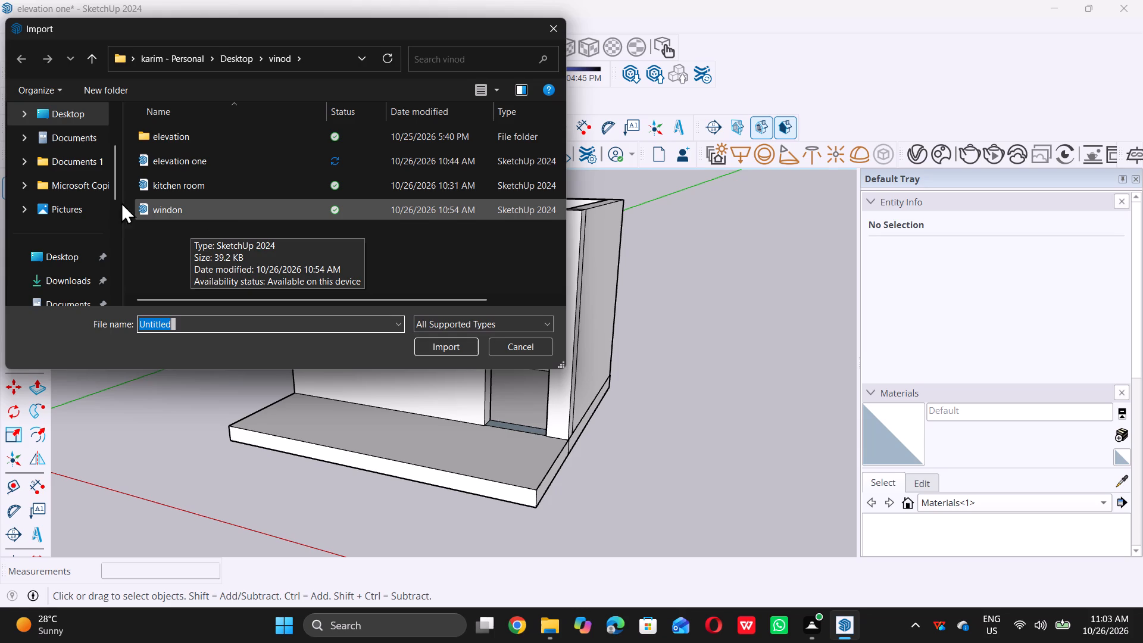
click(61, 251)
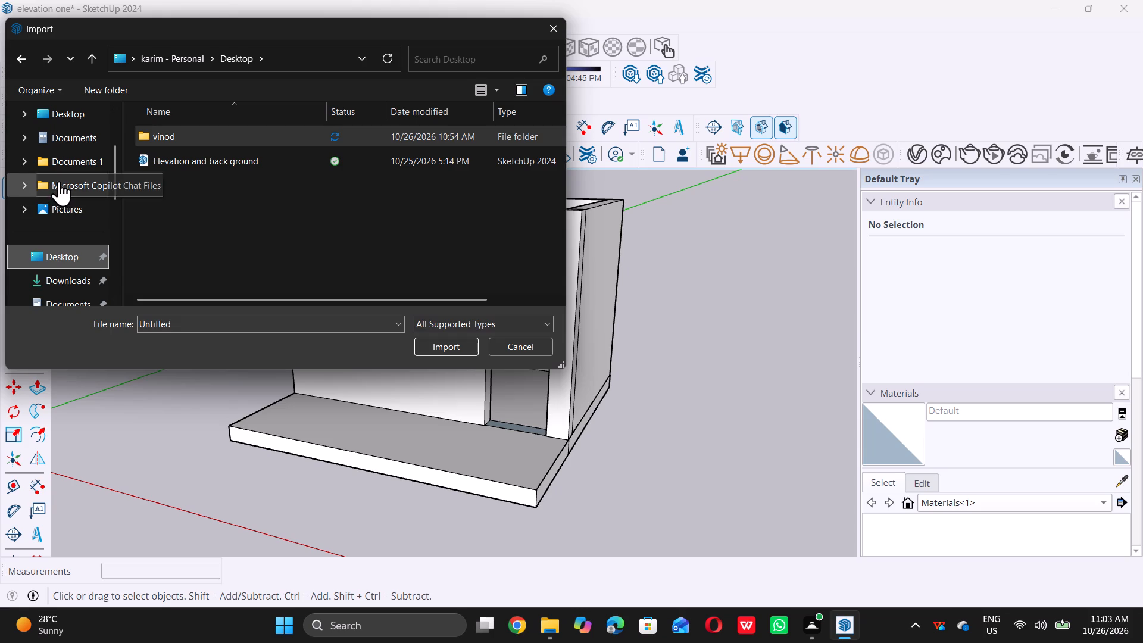
click(68, 136)
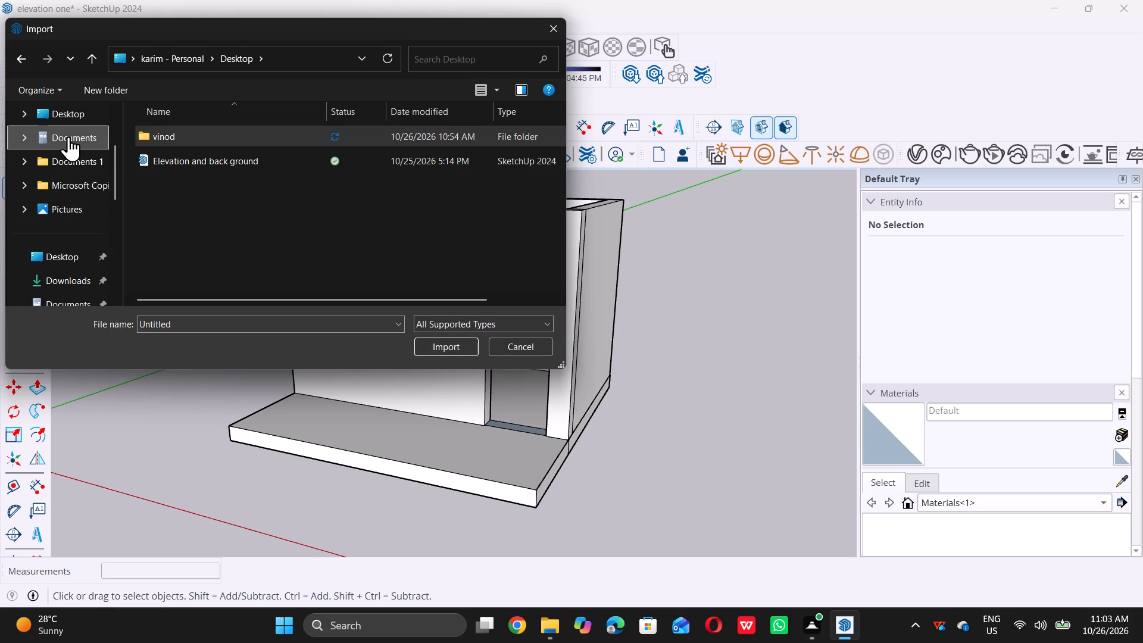
click(71, 116)
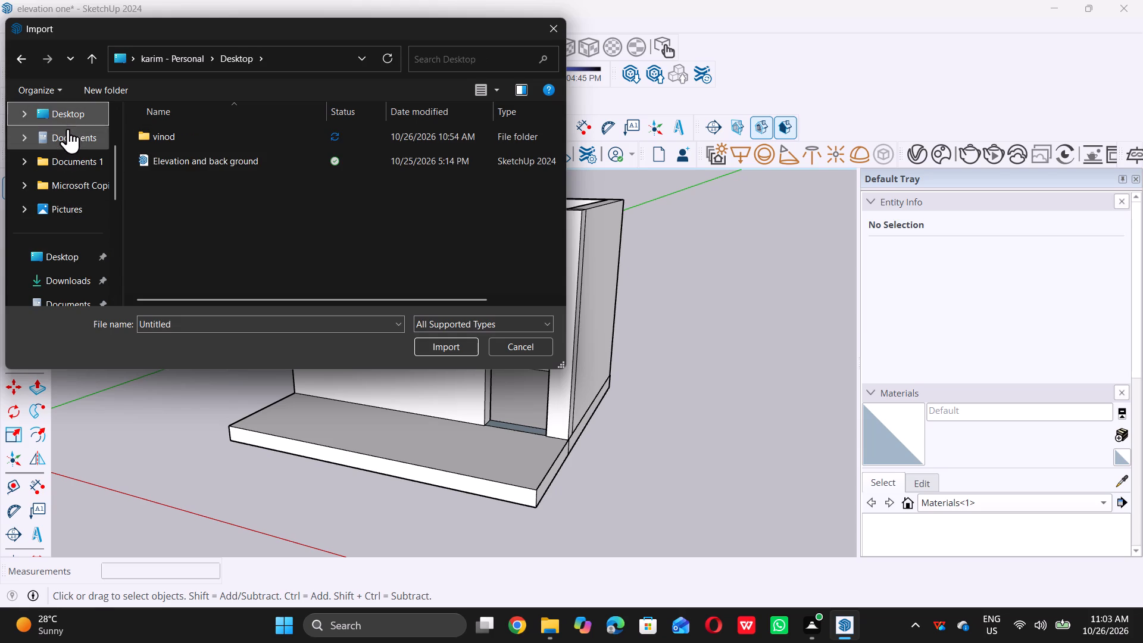
click(67, 209)
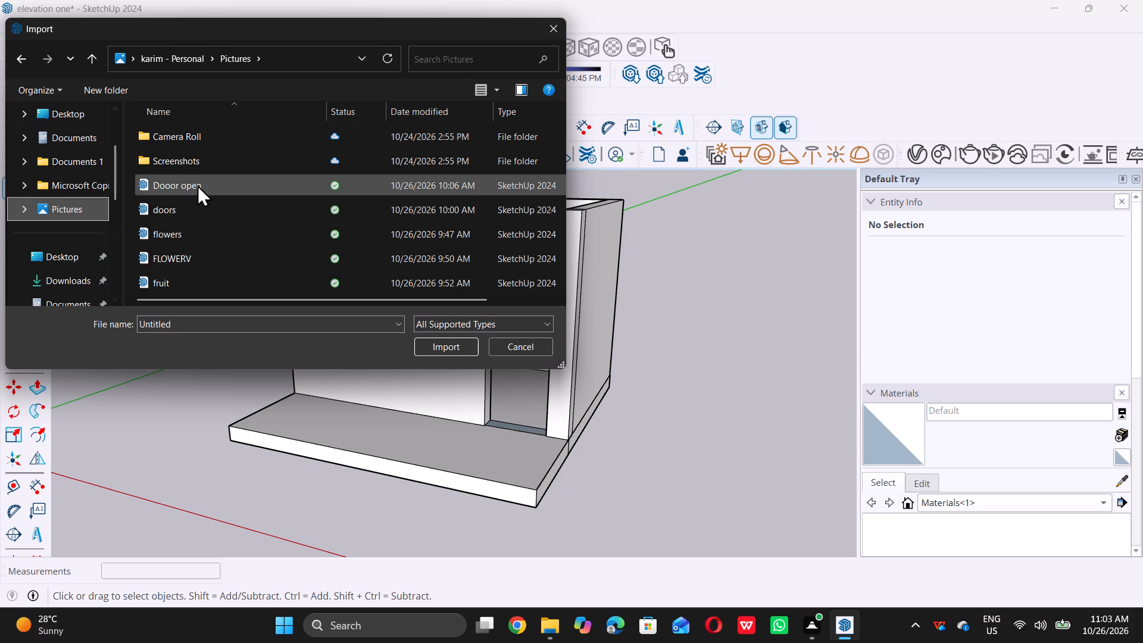
click(161, 209)
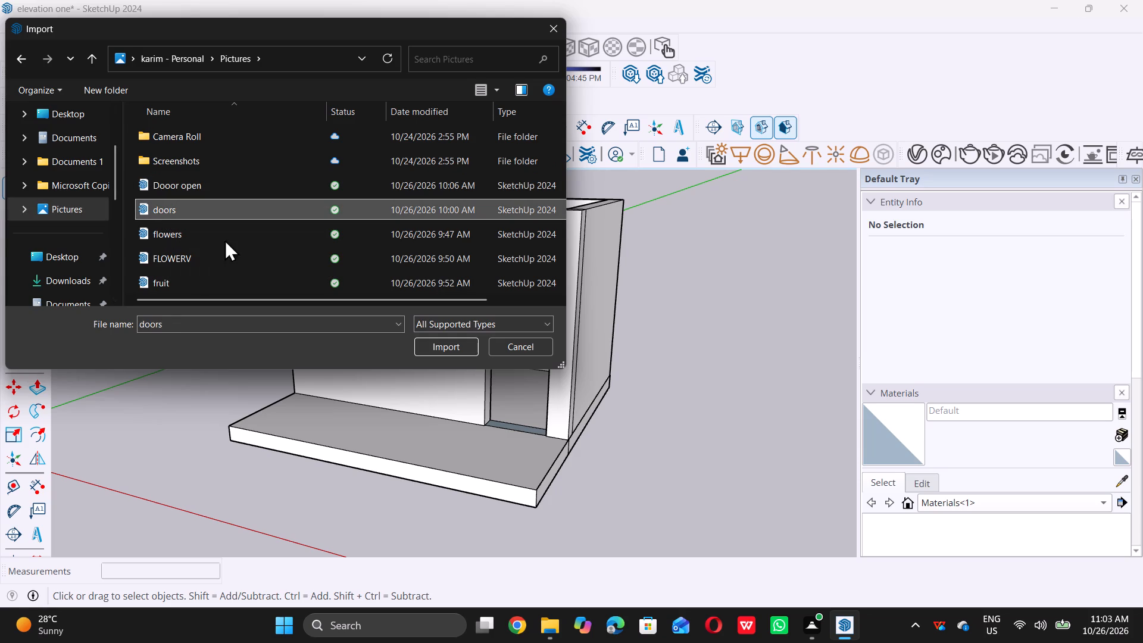
click(448, 352)
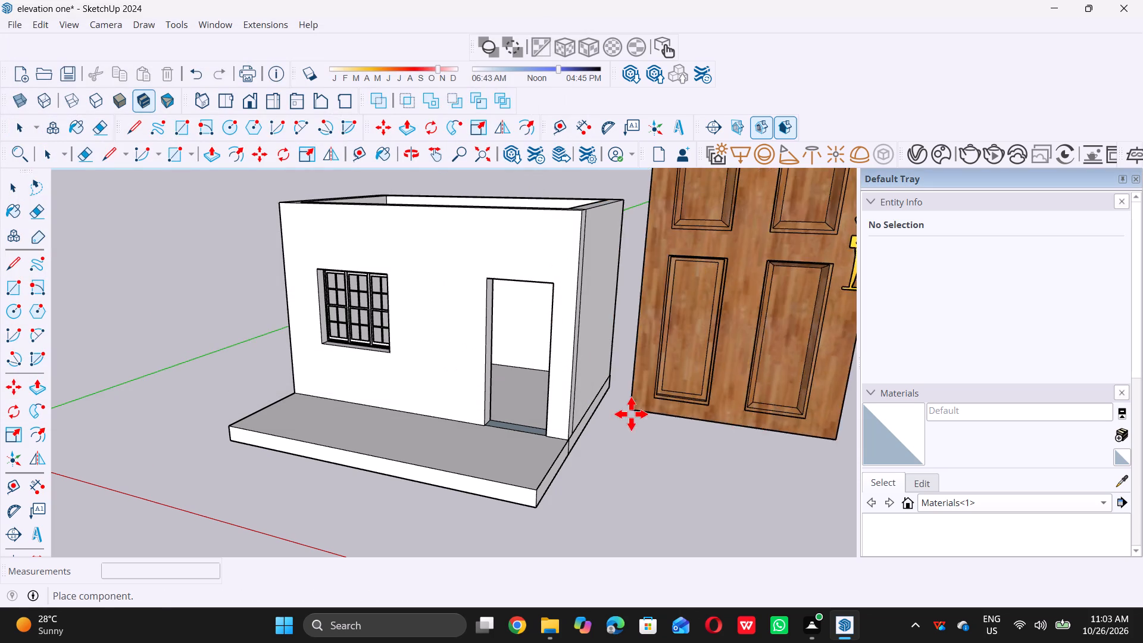
scroll(524, 440, down, 7)
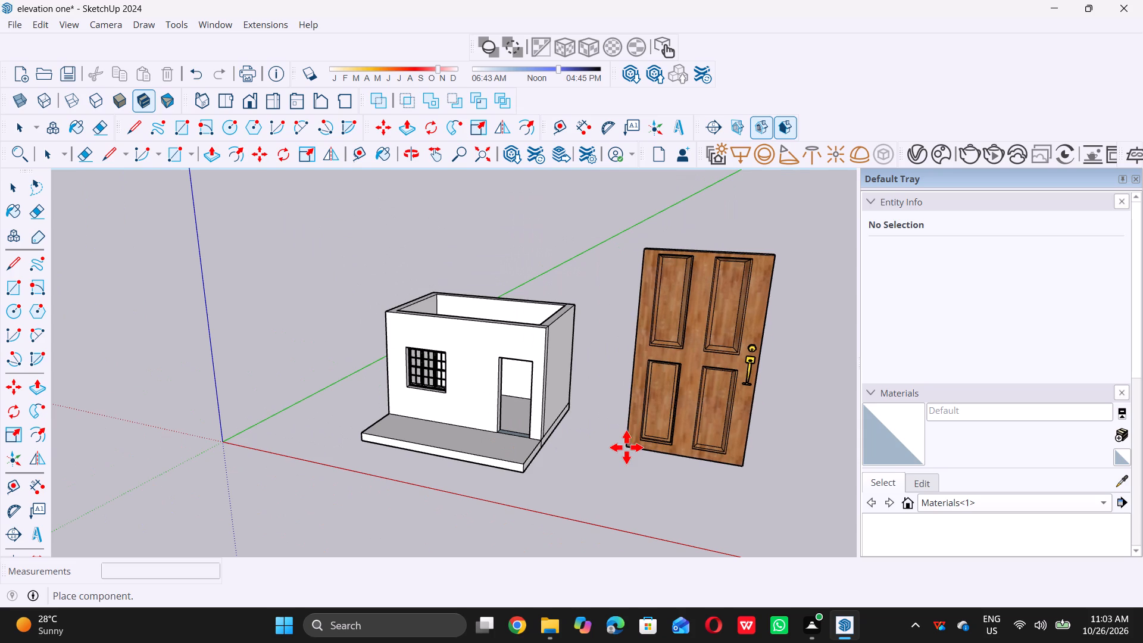
click(626, 447)
key(space)
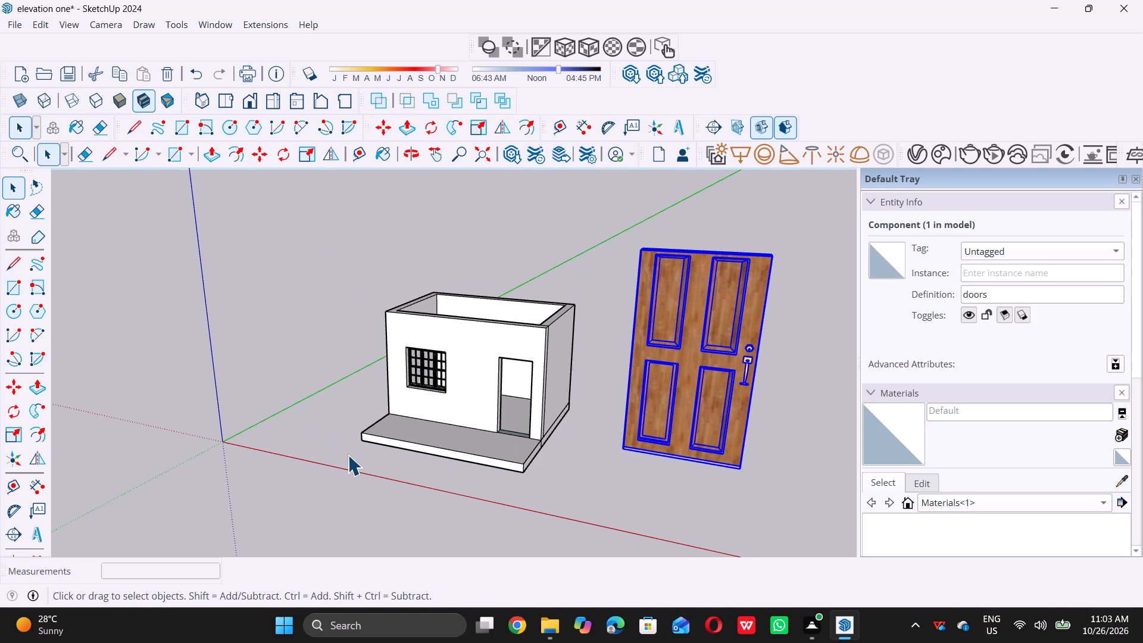
Scale the imported door down uniformly from its upper corner by a factor of about 0.21.
key(s)
scroll(638, 250, up, 11)
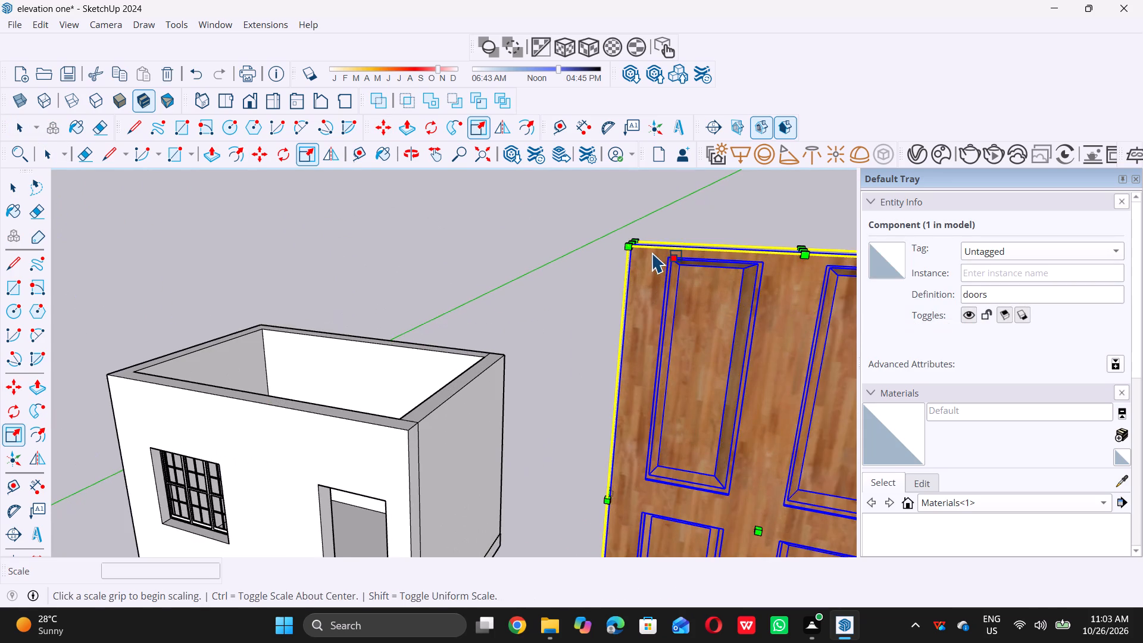
scroll(638, 248, up, 1)
click(633, 246)
scroll(630, 246, down, 13)
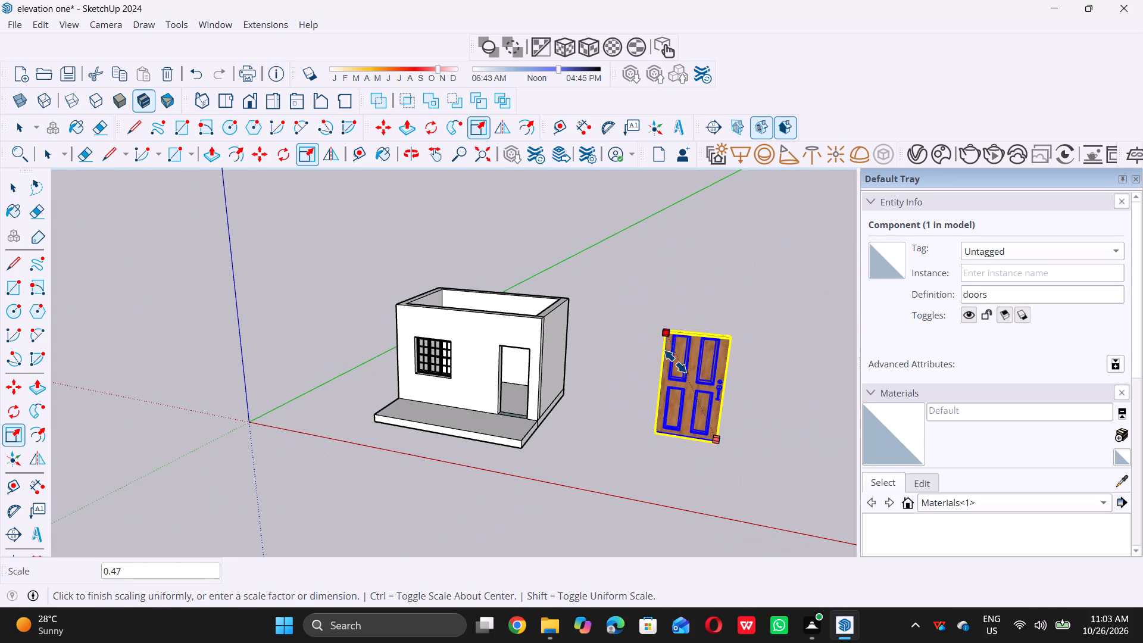
click(703, 405)
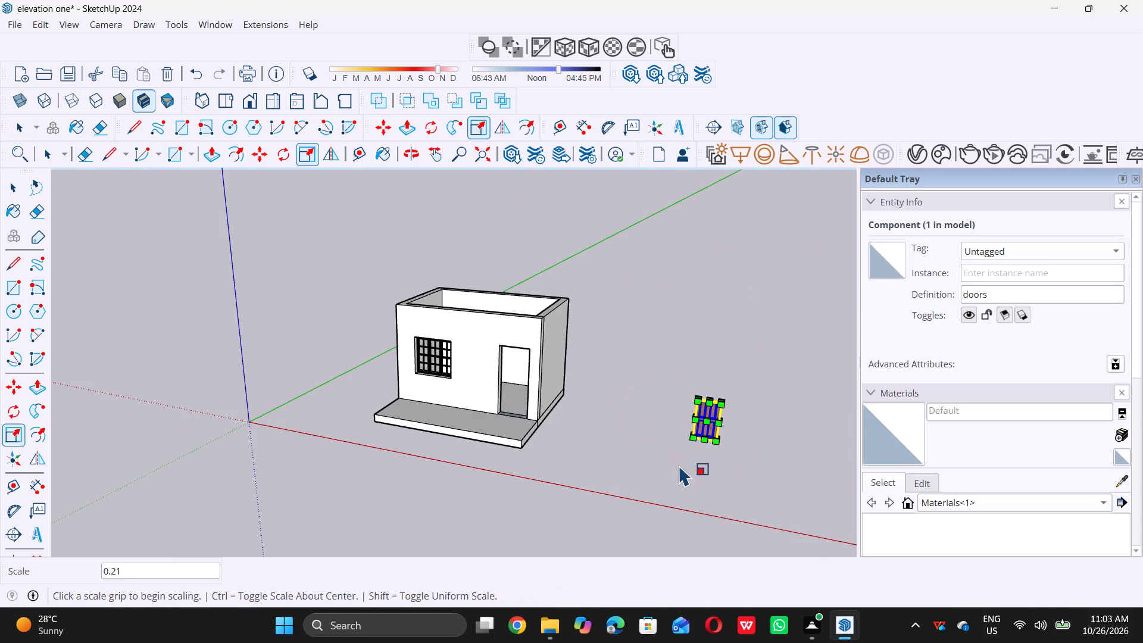
key(space)
Move the door by its lower corner onto the front bottom corner of the ground-floor doorway, beside the house's nearer end wall.
key(m)
scroll(710, 444, up, 11)
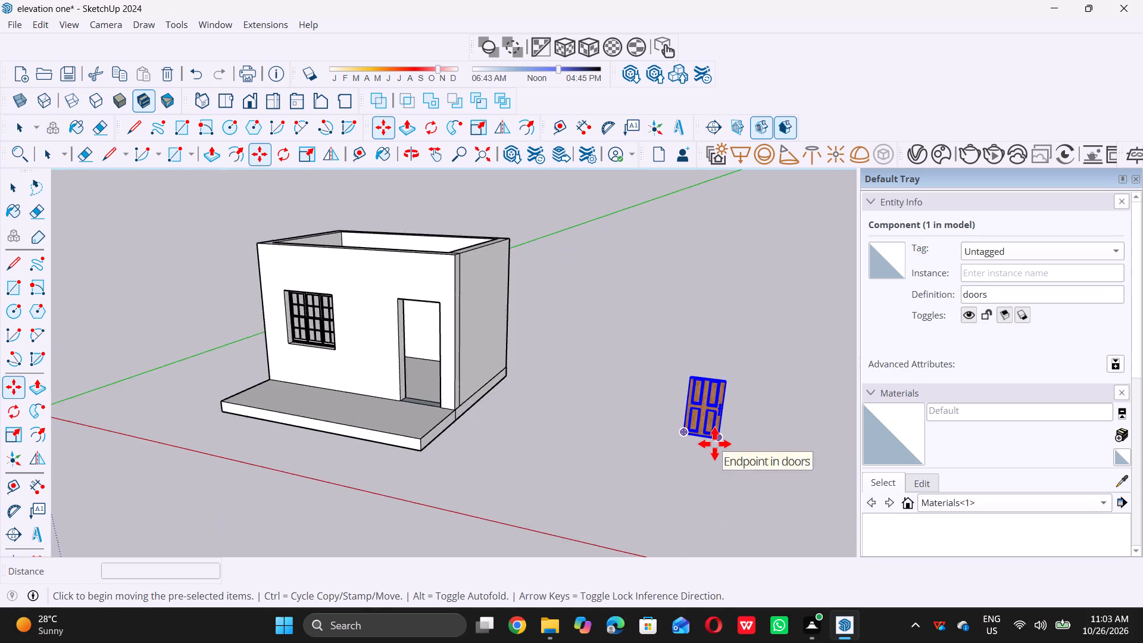
scroll(714, 444, up, 6)
click(720, 438)
scroll(719, 438, down, 7)
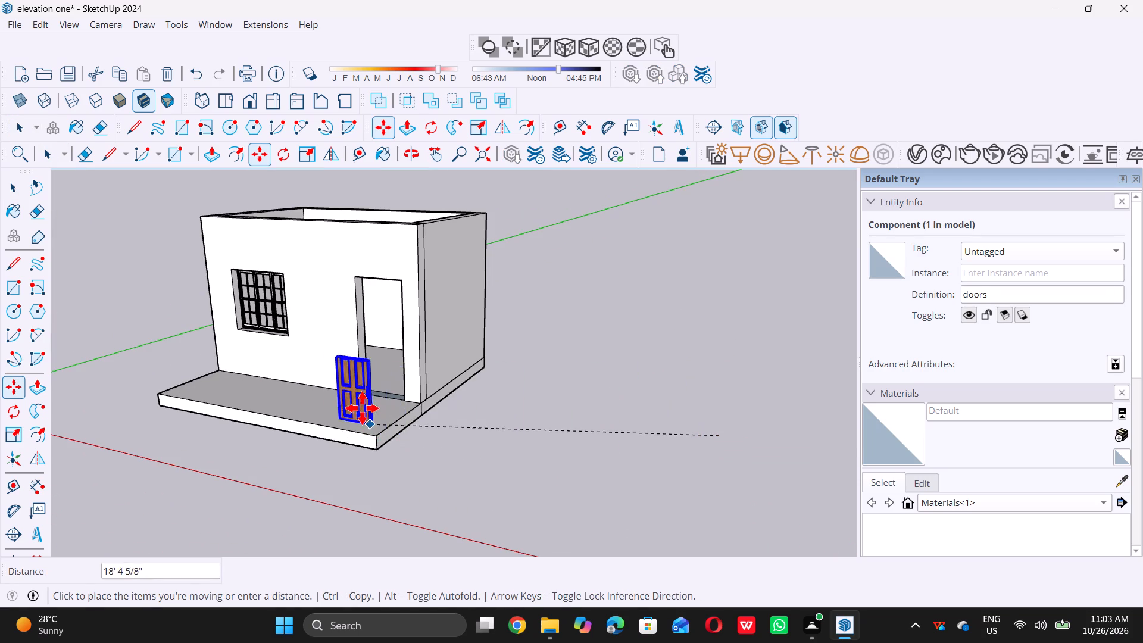
scroll(363, 404, up, 7)
middle_drag(392, 399, 491, 421)
scroll(495, 413, up, 6)
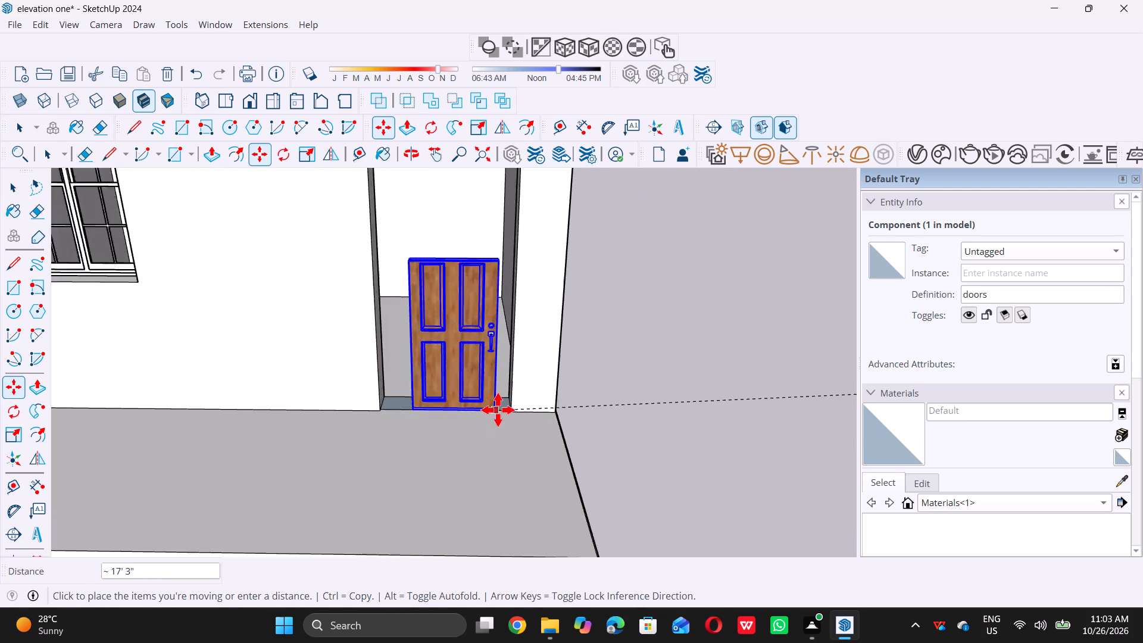
scroll(506, 417, up, 20)
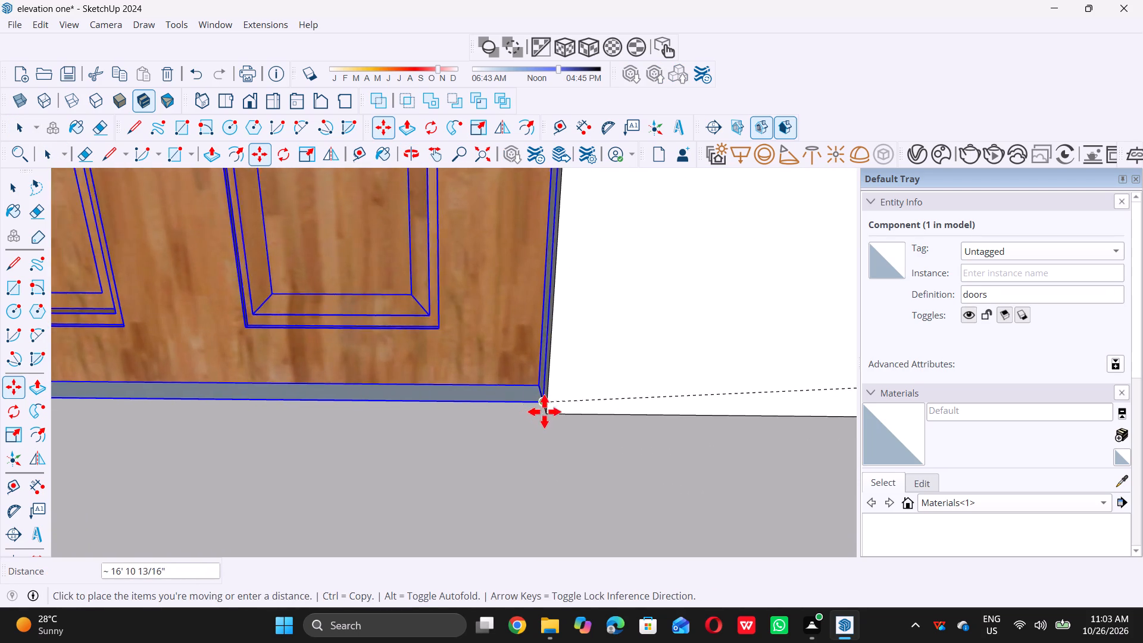
scroll(544, 411, up, 4)
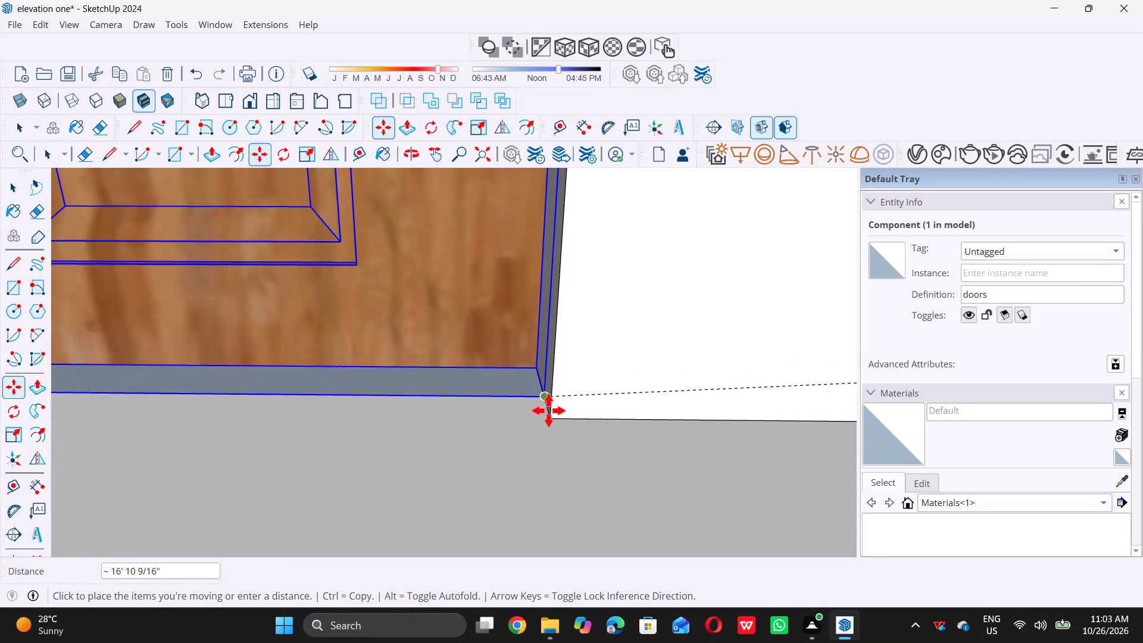
click(551, 417)
Move the door about 4 1/4" back into the wall thickness along the doorway's side jamb.
scroll(473, 449, down, 7)
middle_drag(482, 472, 508, 461)
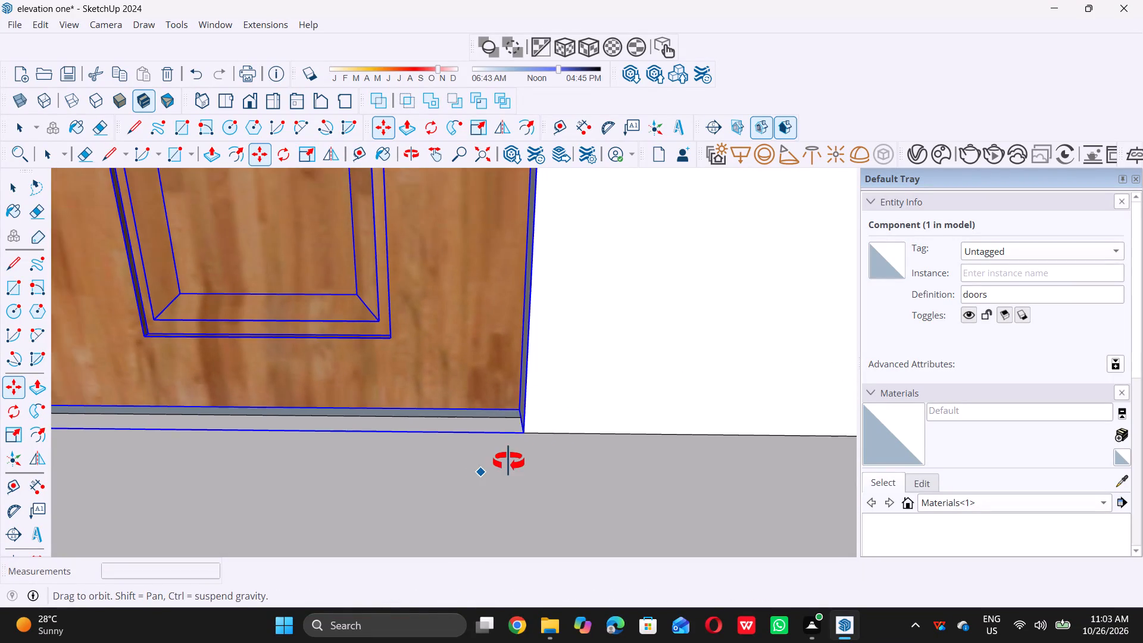
middle_drag(508, 461, 514, 459)
scroll(560, 434, up, 2)
key(m)
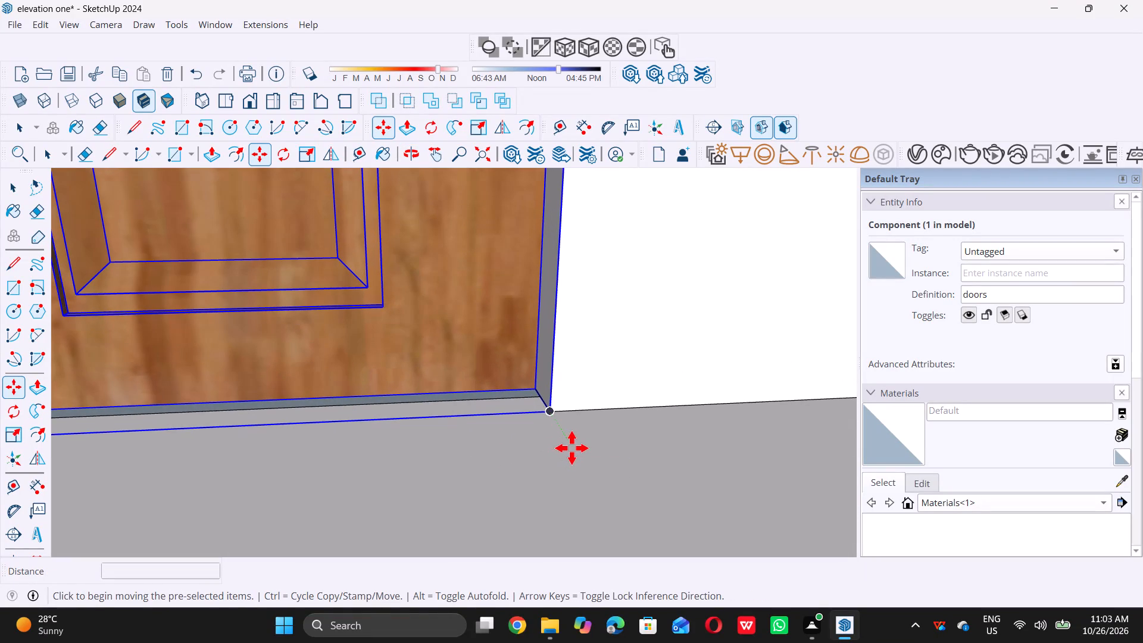
key(m)
click(551, 411)
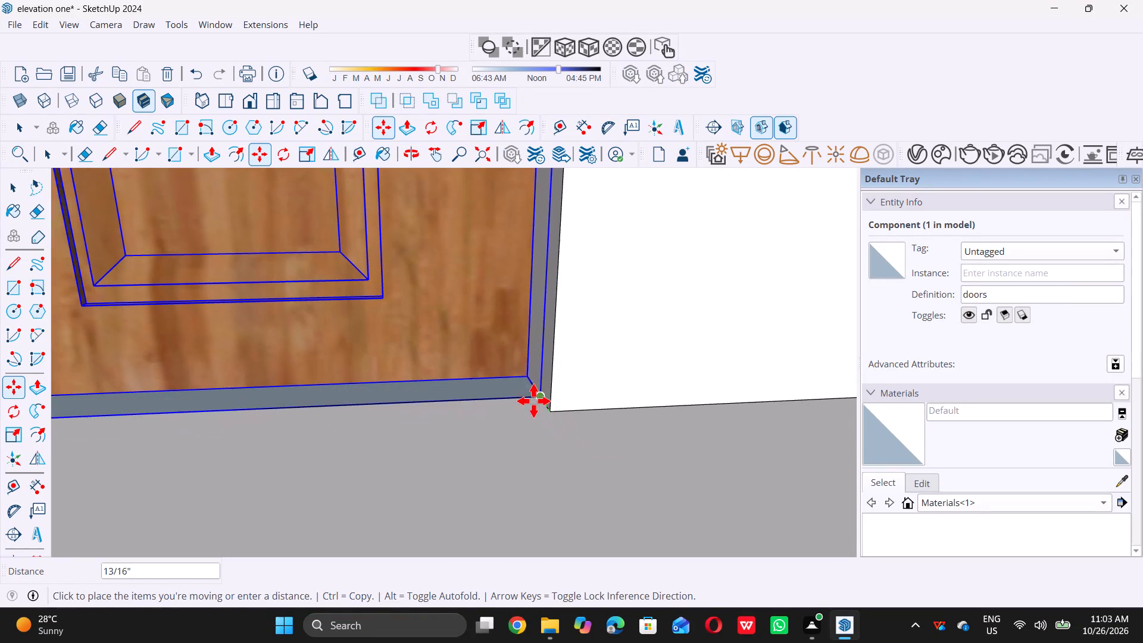
scroll(532, 384, up, 7)
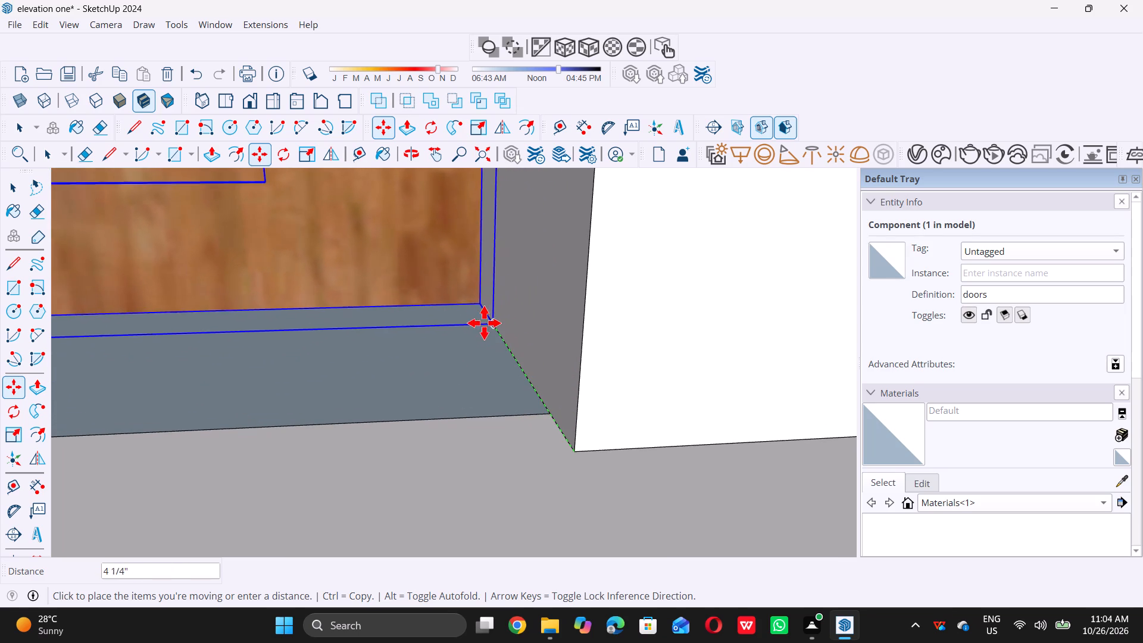
click(482, 313)
scroll(430, 422, down, 13)
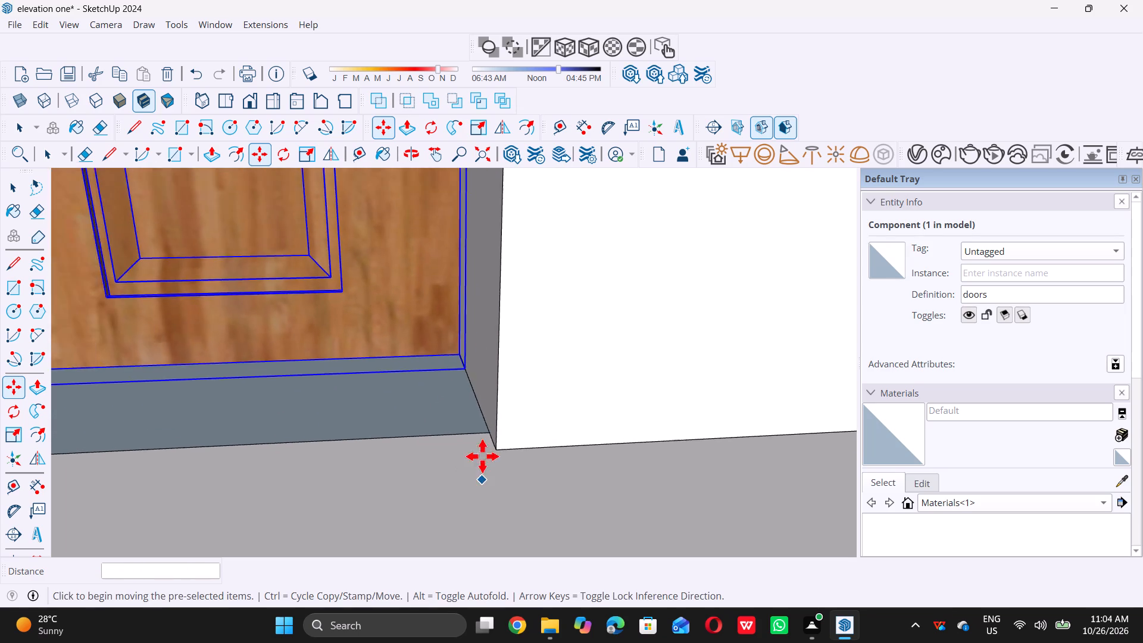
scroll(482, 456, down, 16)
scroll(411, 454, down, 7)
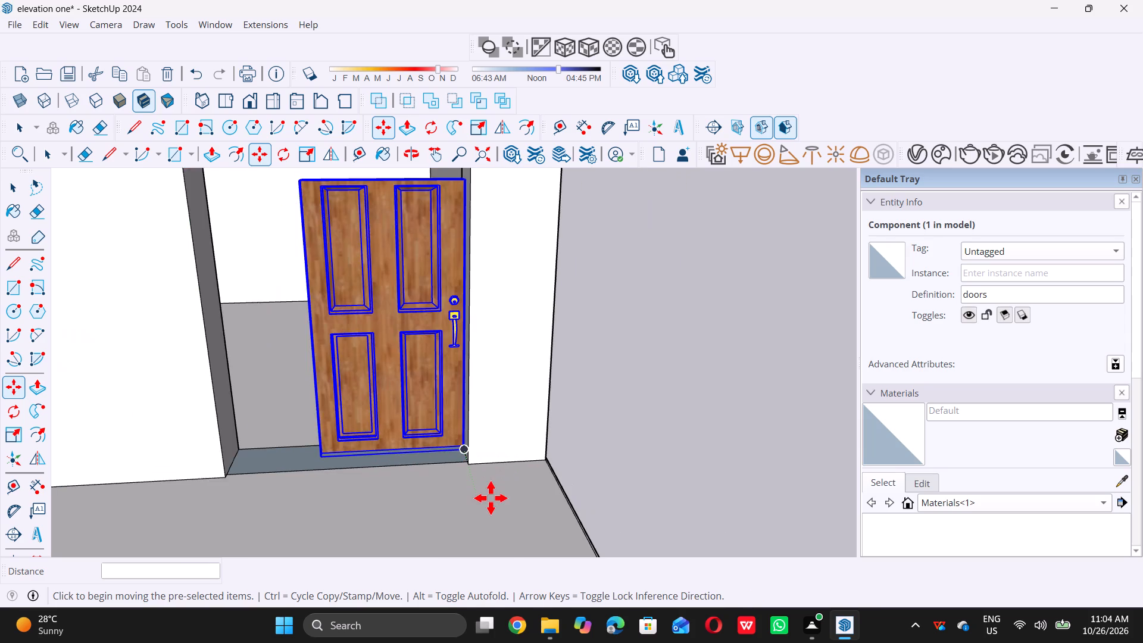
scroll(491, 497, down, 7)
key(space)
Scale the door up uniformly from its upper corner by a factor of about 1.58, towards the doorway's opposite jamb.
scroll(430, 485, down, 5)
middle_drag(445, 486, 433, 469)
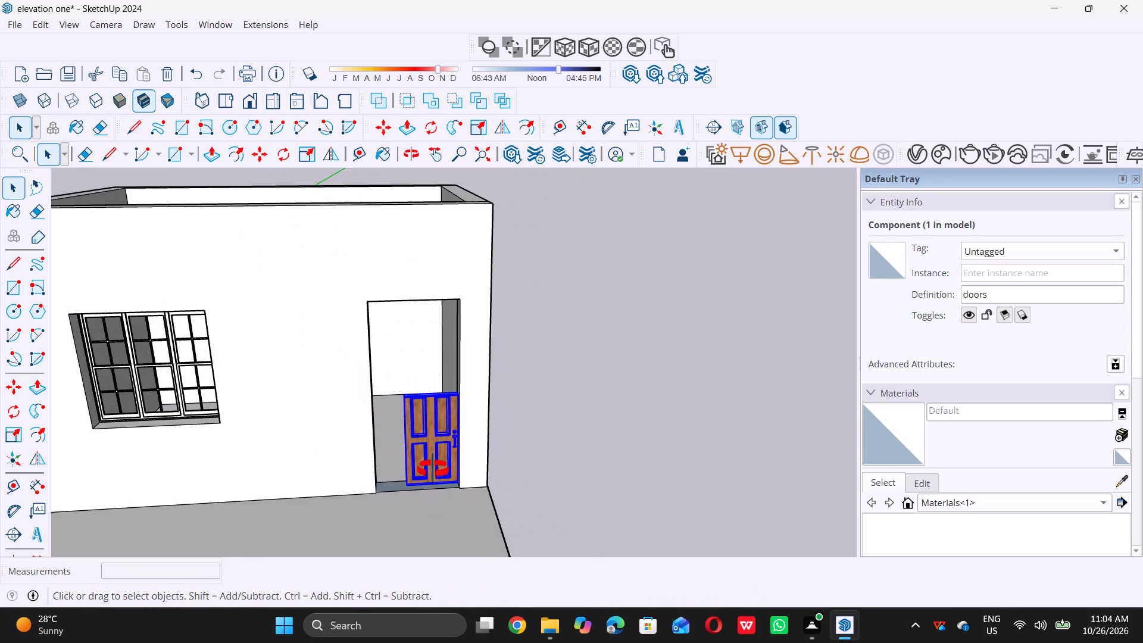
middle_drag(433, 469, 411, 410)
scroll(394, 380, up, 4)
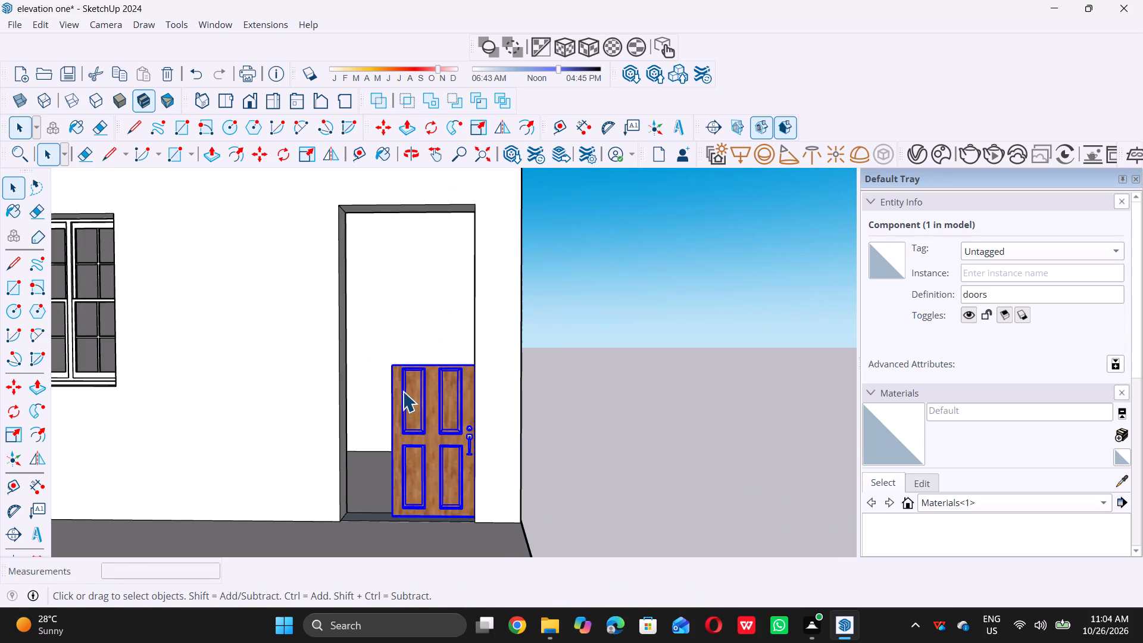
key(s)
scroll(399, 365, up, 11)
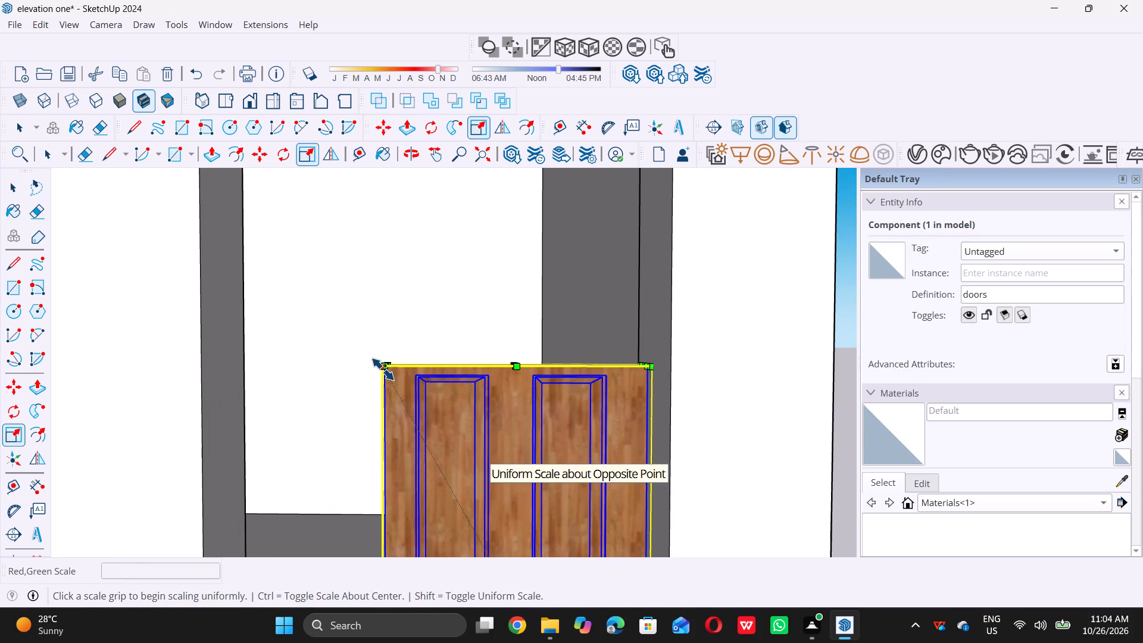
click(381, 365)
scroll(381, 367, down, 2)
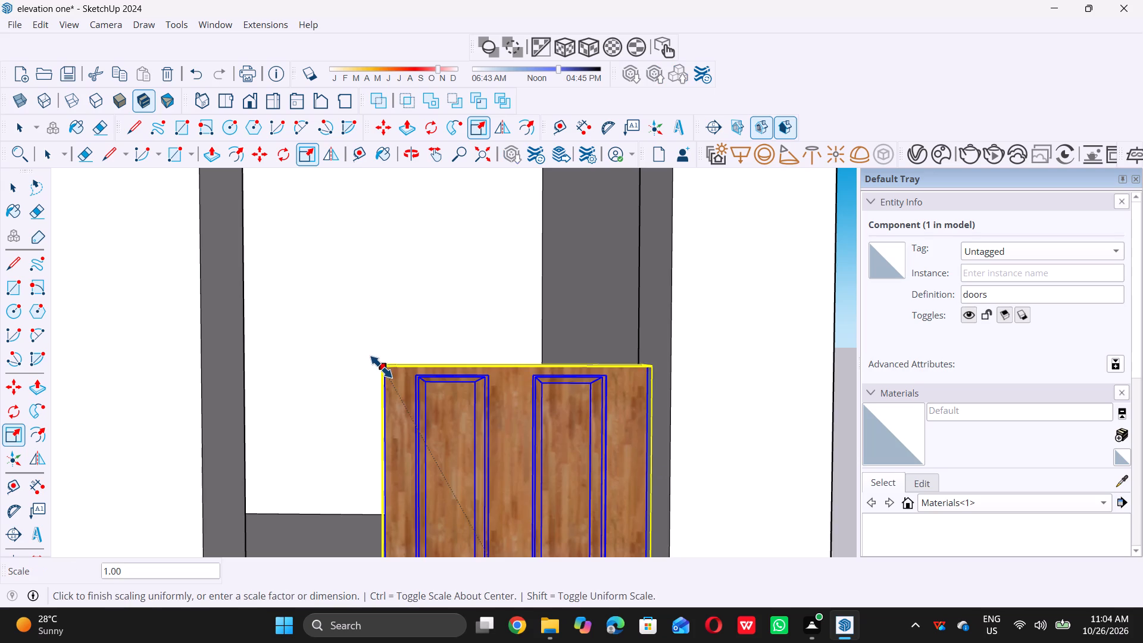
scroll(381, 367, down, 10)
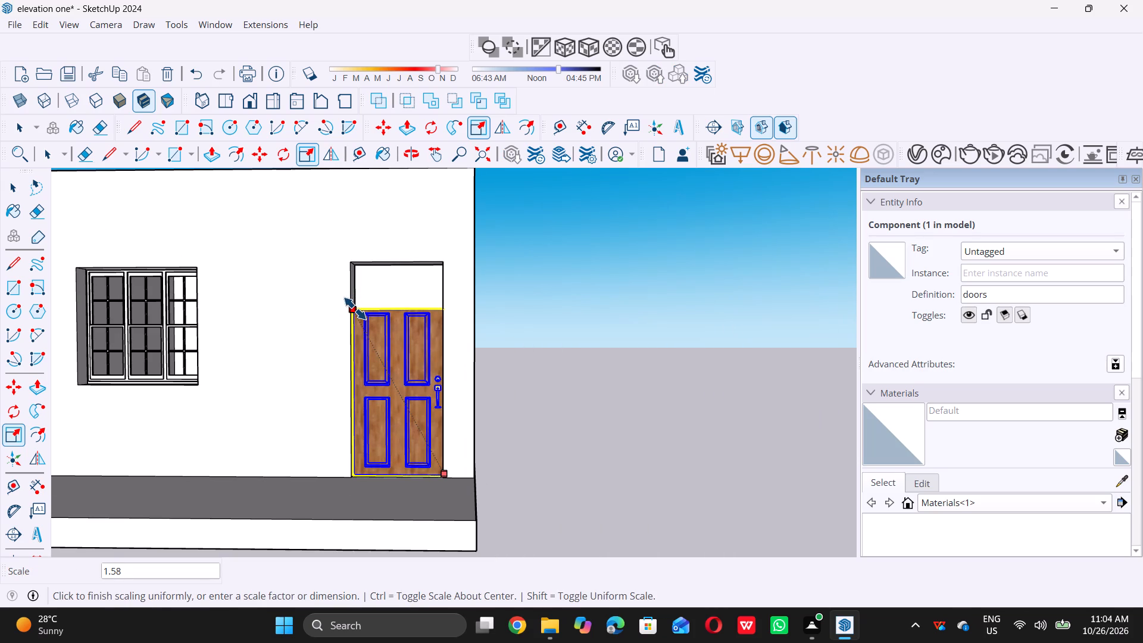
click(355, 308)
Examine the enlarged door's fit in the doorway from above, inside the room and close along its side edge.
scroll(373, 285, down, 5)
middle_drag(354, 282, 444, 424)
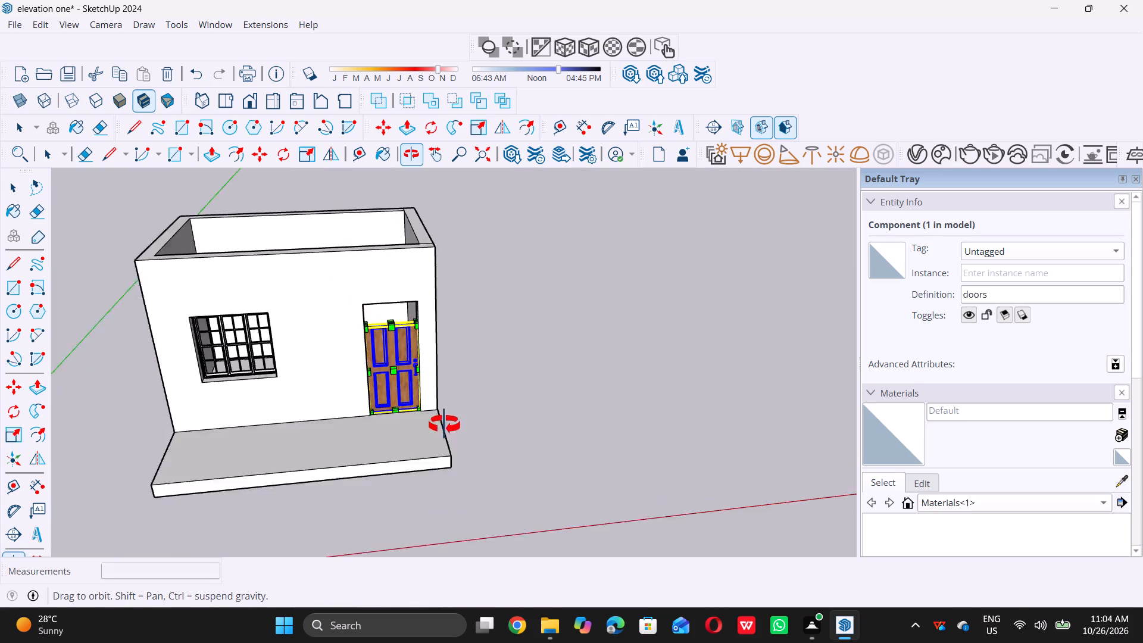
middle_drag(444, 424, 447, 427)
scroll(391, 327, up, 16)
scroll(440, 379, down, 3)
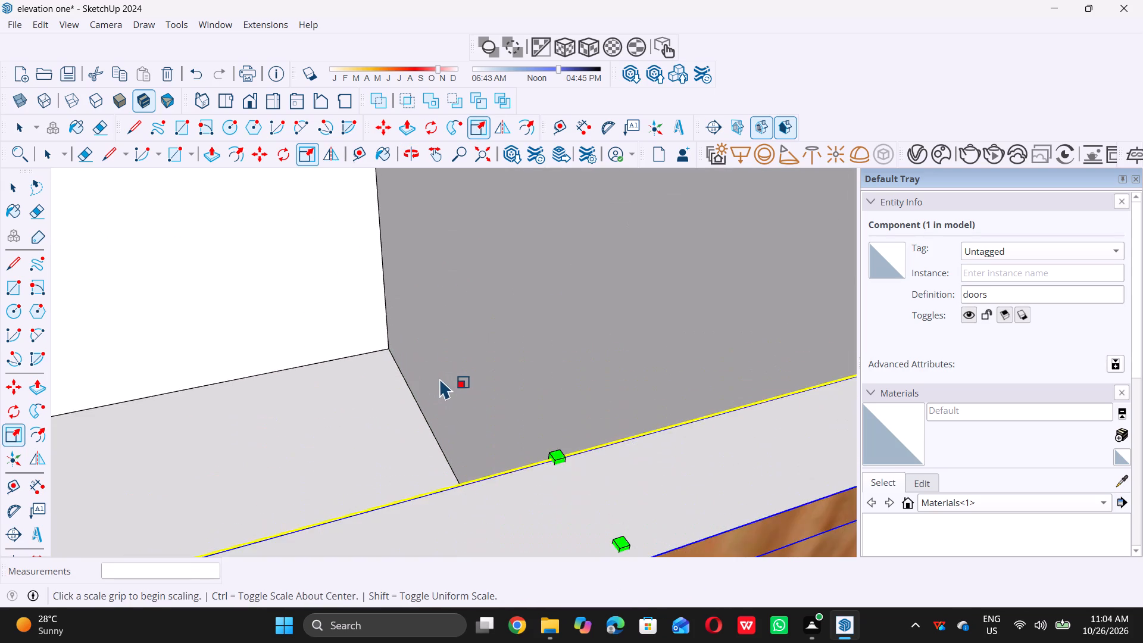
scroll(440, 378, down, 4)
scroll(464, 391, up, 7)
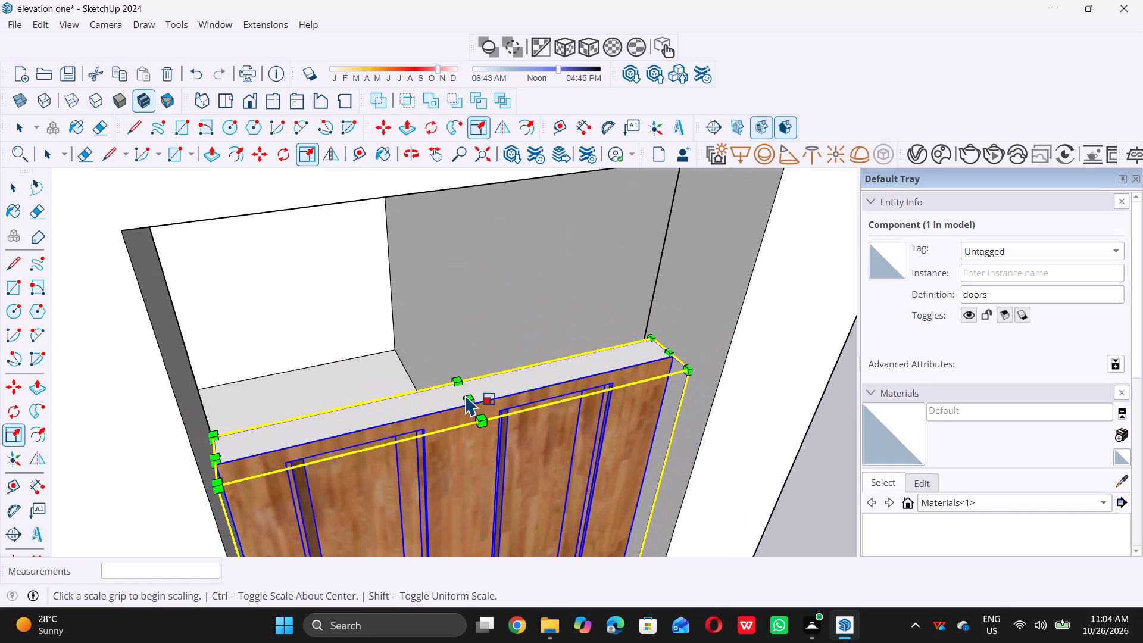
middle_drag(326, 348, 629, 390)
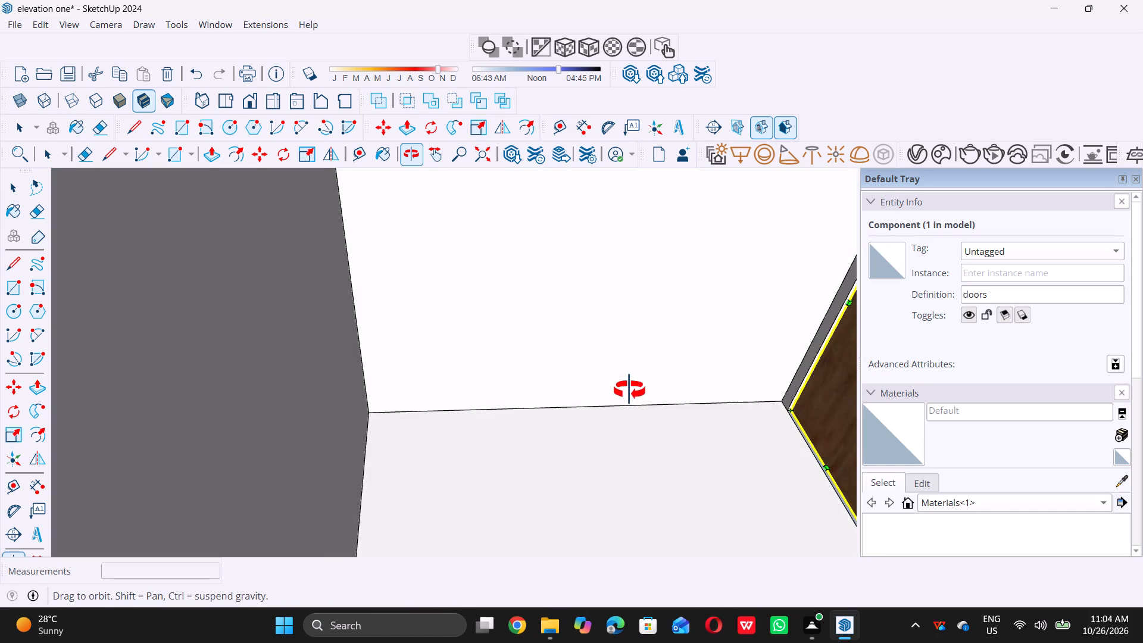
middle_drag(629, 390, 664, 380)
scroll(640, 396, down, 6)
scroll(597, 433, down, 6)
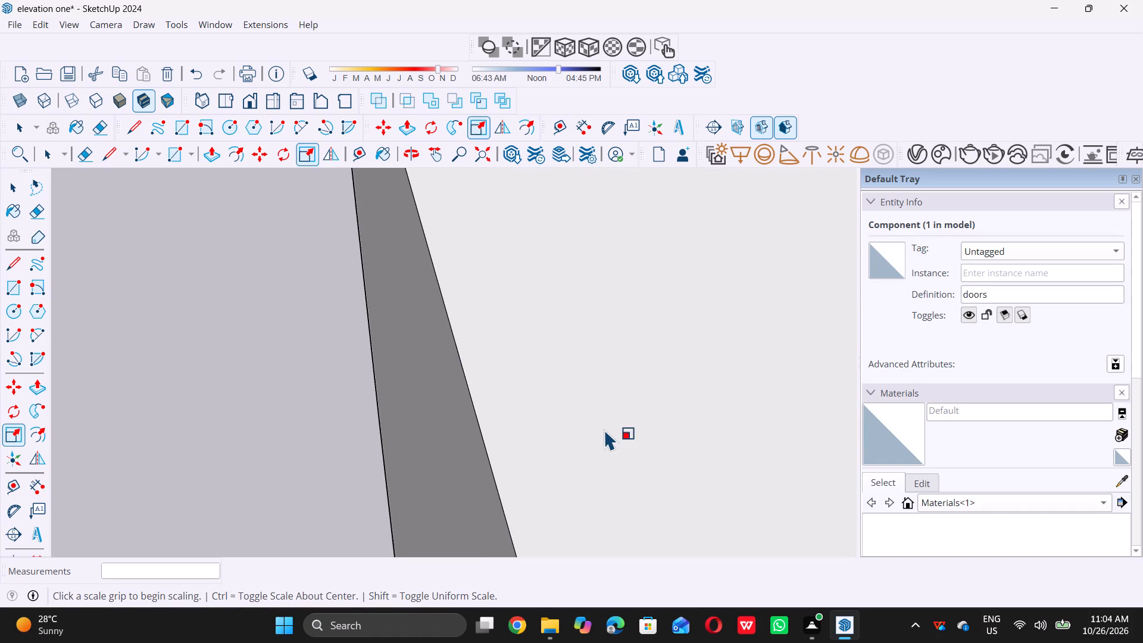
click(482, 157)
middle_drag(729, 403, 397, 475)
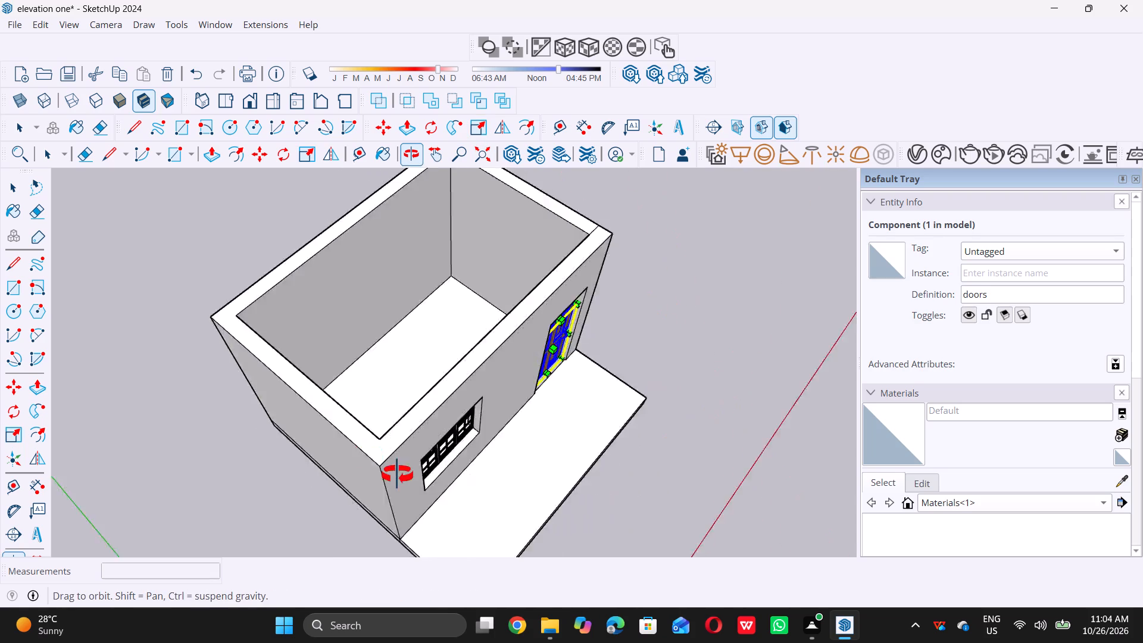
middle_drag(397, 475, 254, 276)
scroll(431, 319, up, 6)
scroll(515, 363, up, 11)
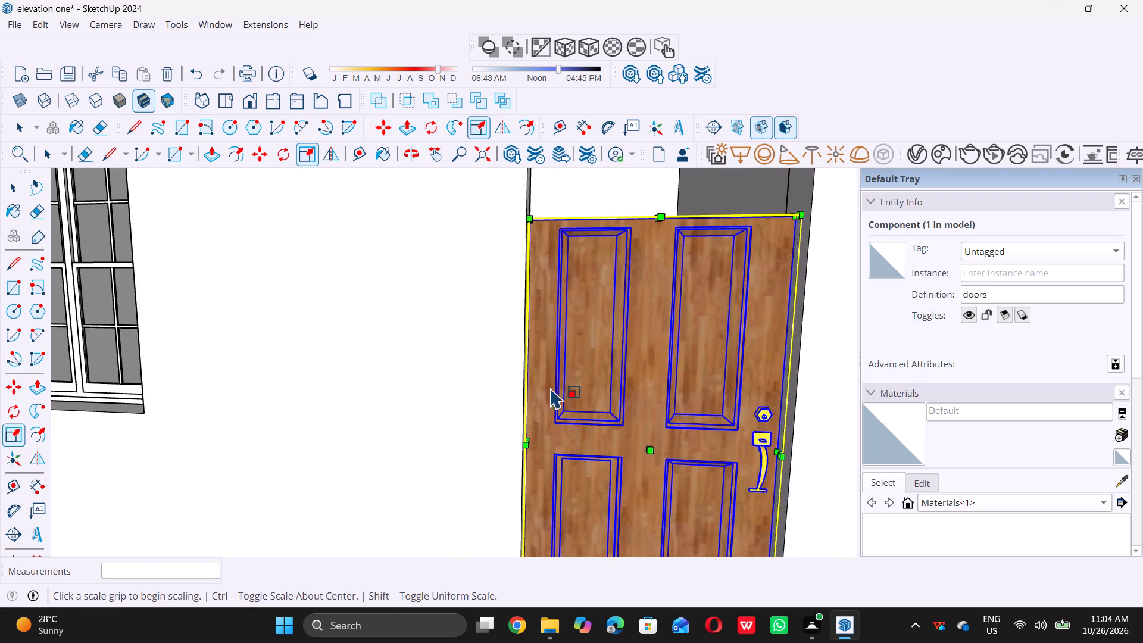
scroll(524, 380, up, 20)
scroll(524, 380, up, 15)
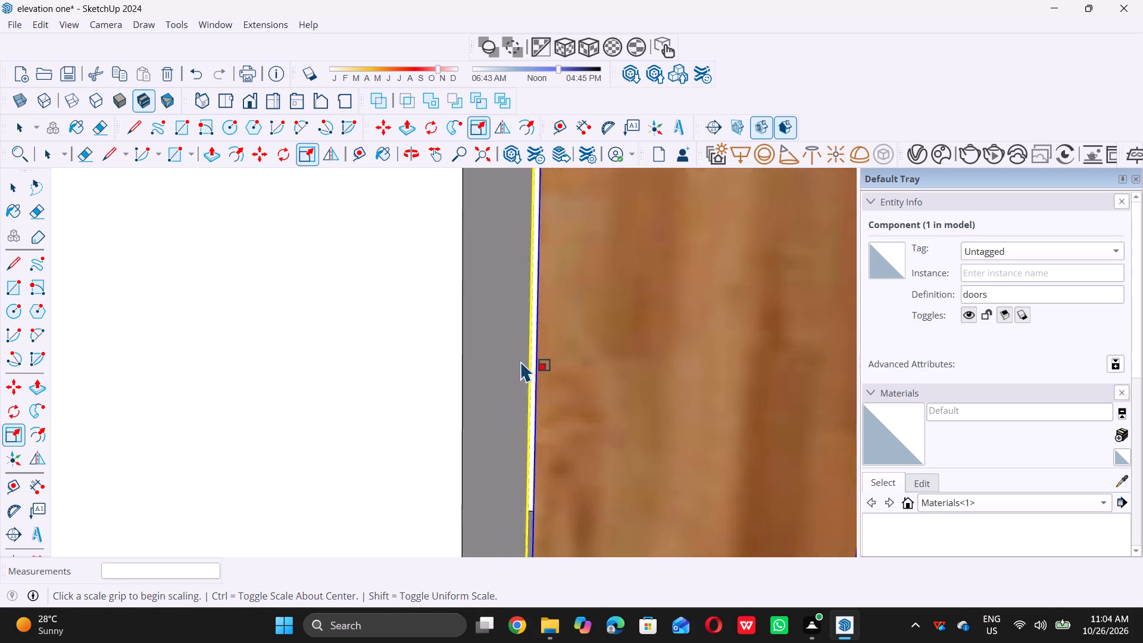
scroll(521, 361, up, 7)
middle_drag(520, 379, 487, 404)
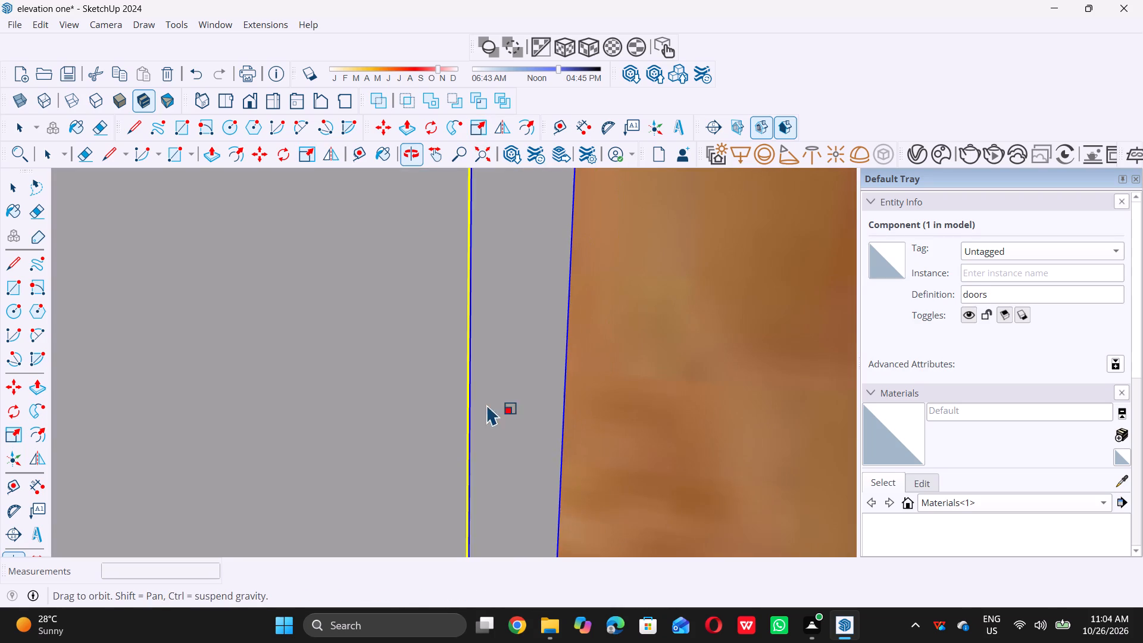
scroll(561, 457, down, 20)
scroll(561, 457, down, 12)
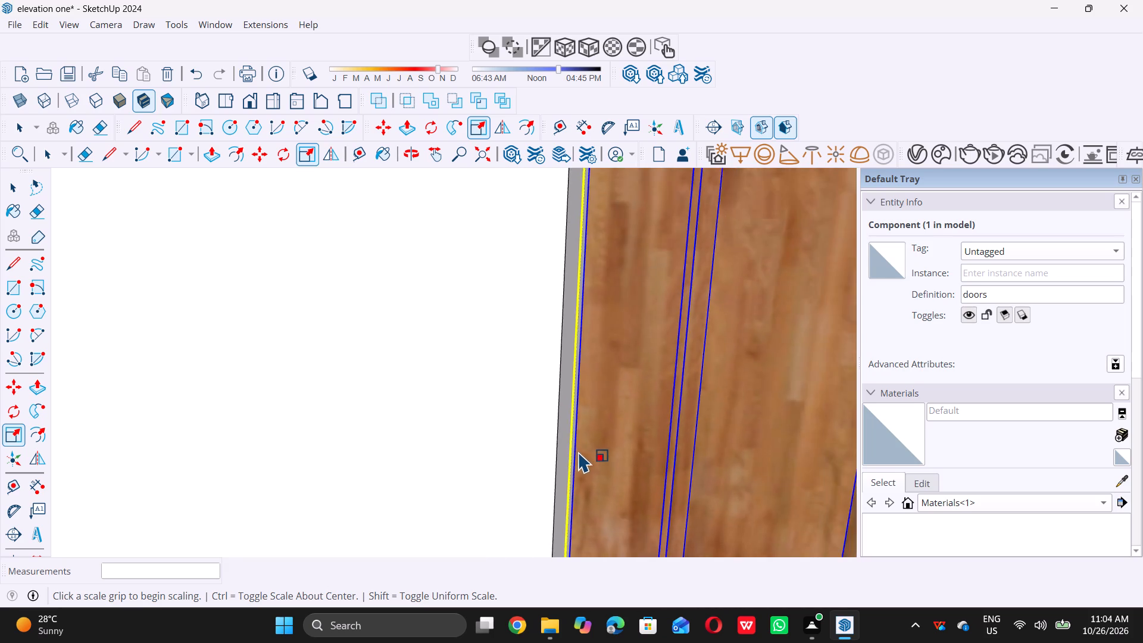
scroll(579, 451, down, 18)
scroll(582, 460, down, 10)
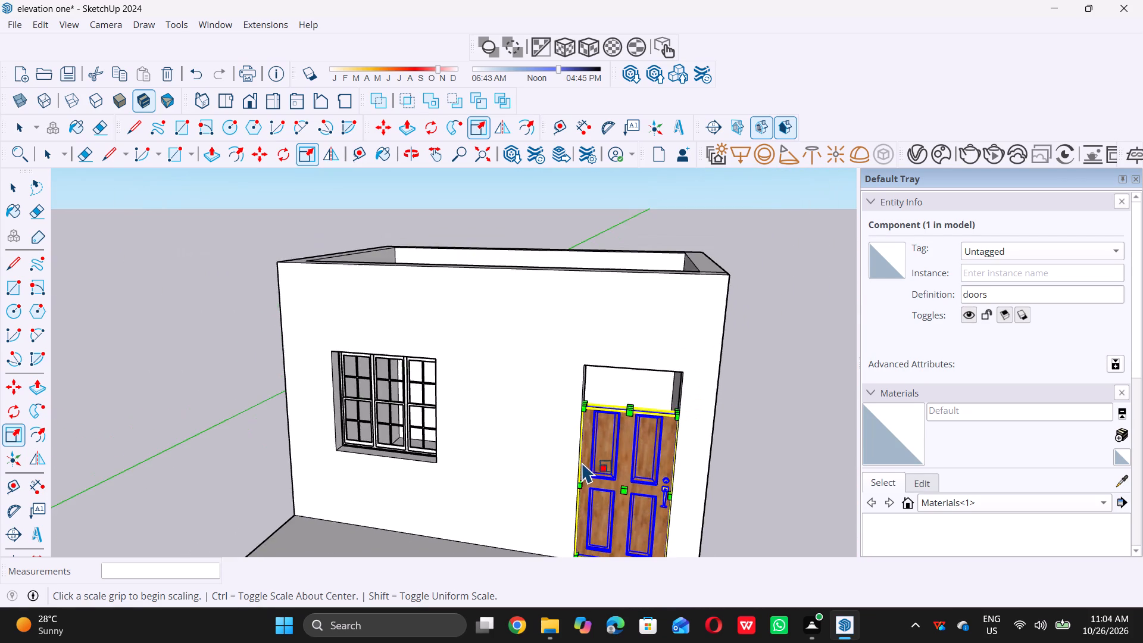
Scale the door down uniformly from its upper corner on the window side.
middle_drag(582, 462, 622, 419)
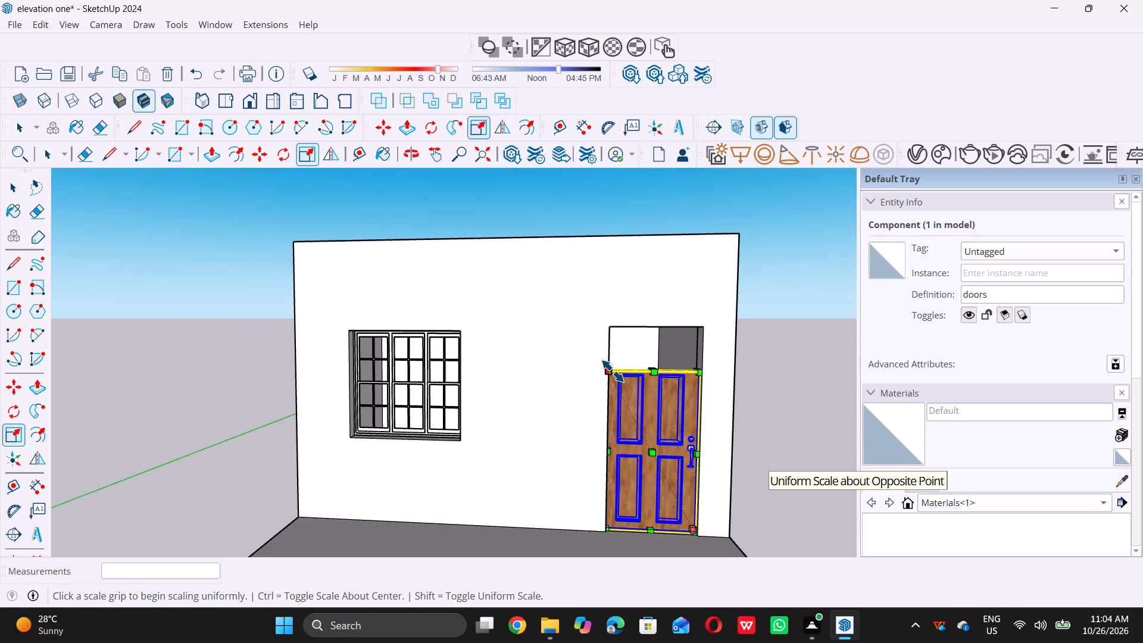
drag(613, 371, 657, 415)
Stretch only the door's width by a factor of about 1.50 towards the doorway jamb nearest the window.
middle_drag(634, 454, 685, 458)
scroll(607, 473, up, 20)
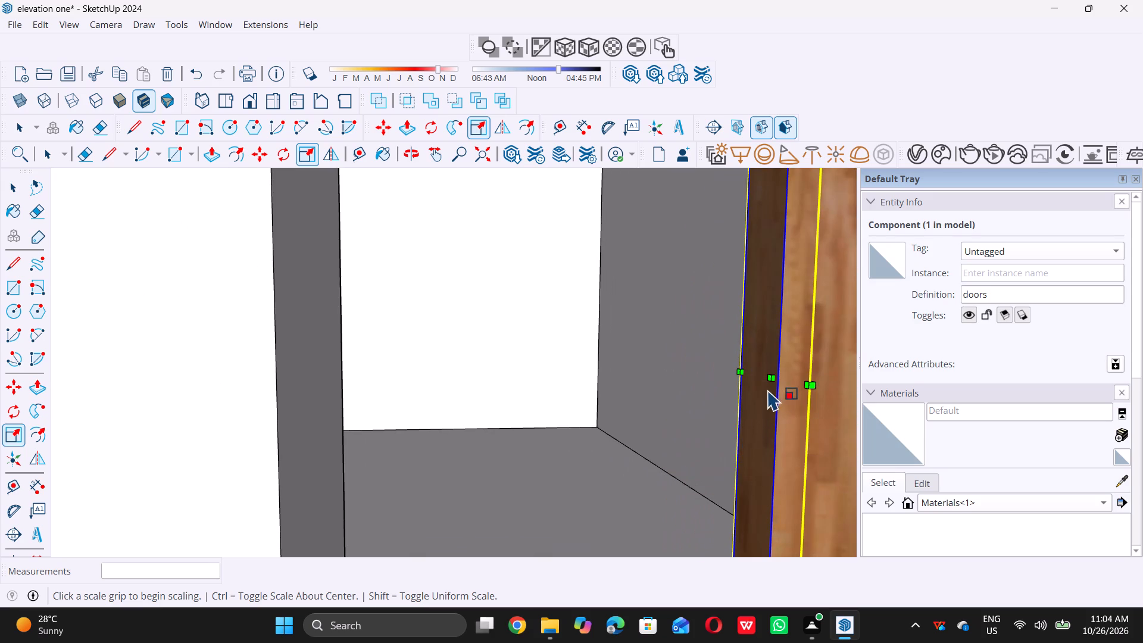
drag(769, 378, 280, 404)
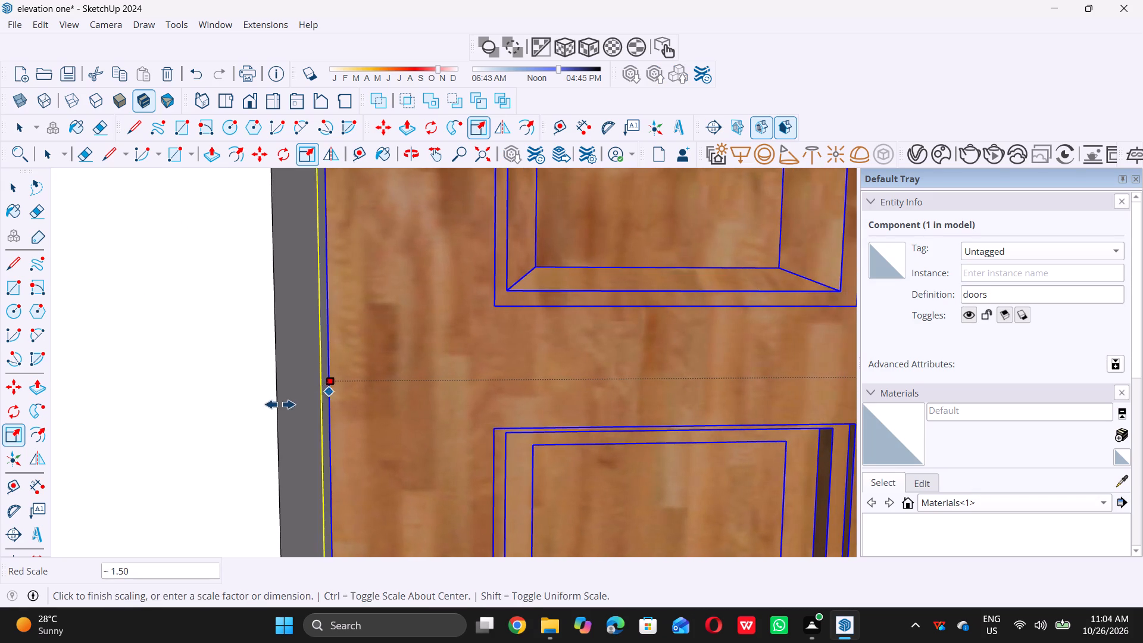
drag(280, 404, 276, 386)
drag(276, 386, 280, 376)
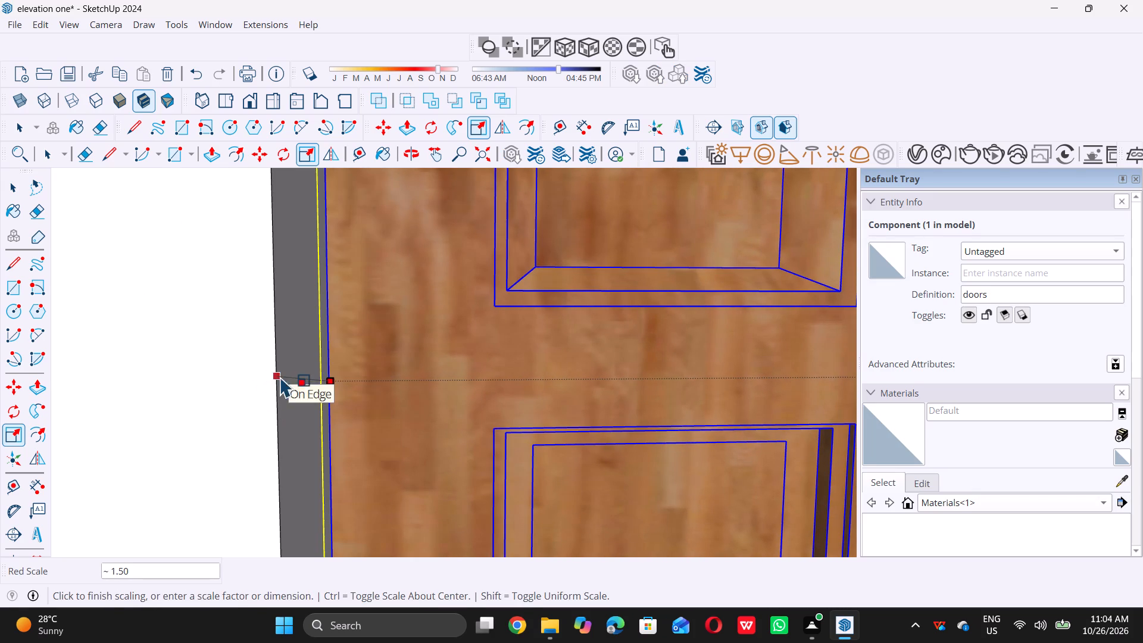
Stretch only the door's height by a factor of about 1.91, up to the top of the doorway opening.
middle_drag(420, 424, 442, 427)
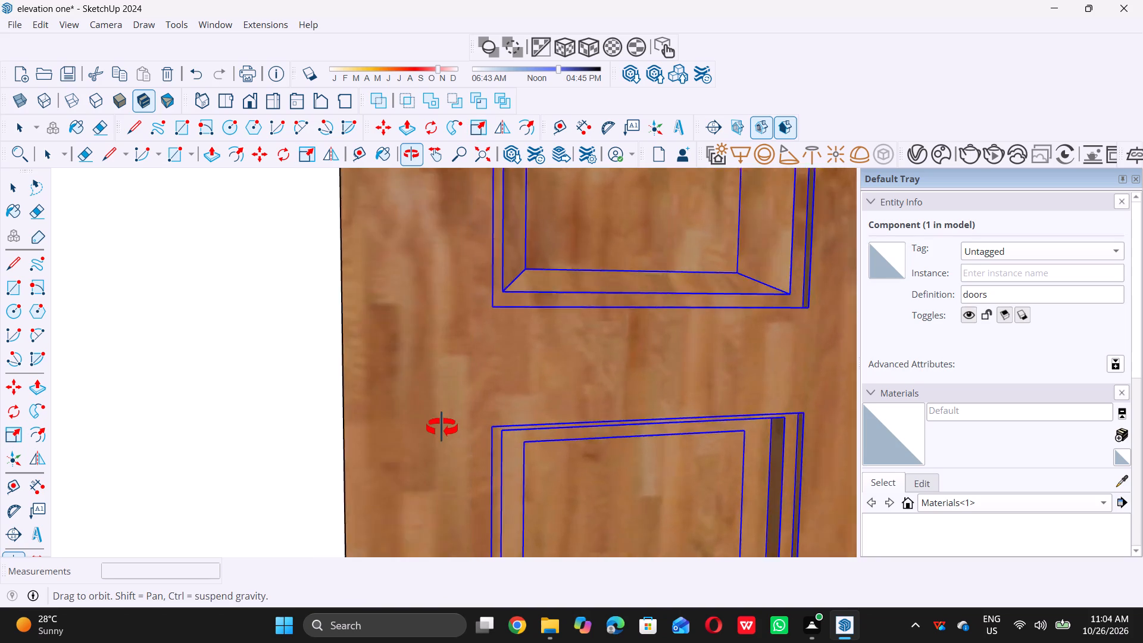
middle_drag(442, 427, 358, 470)
scroll(353, 472, down, 18)
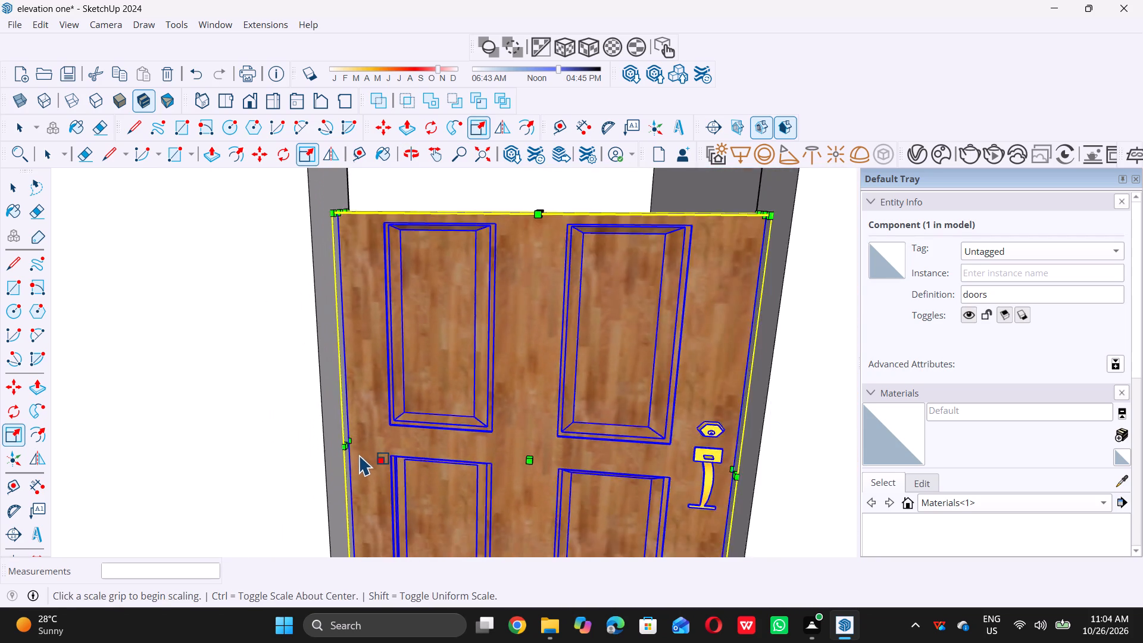
scroll(360, 454, down, 5)
scroll(448, 373, down, 9)
middle_drag(454, 349, 448, 451)
scroll(455, 393, up, 13)
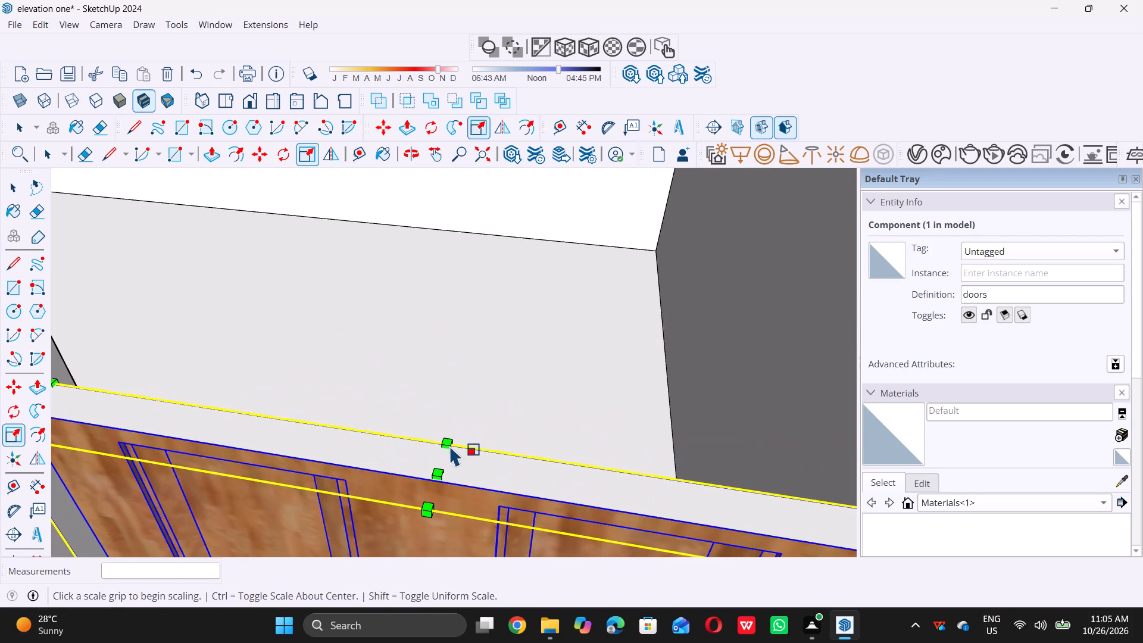
click(438, 476)
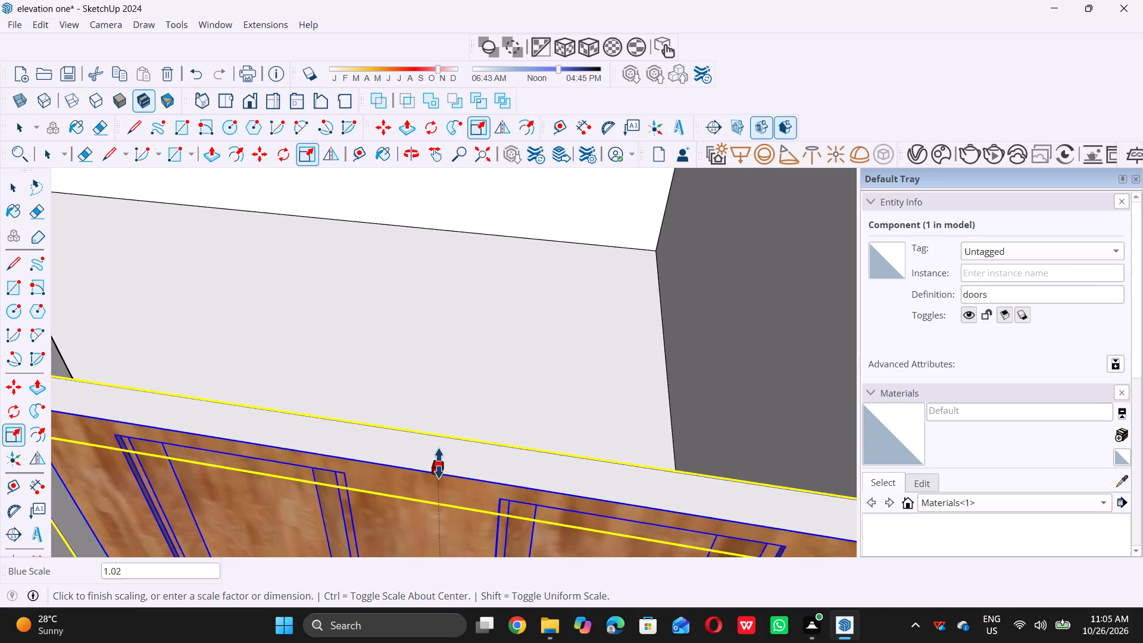
scroll(439, 463, down, 20)
scroll(439, 463, down, 5)
middle_drag(445, 430, 452, 372)
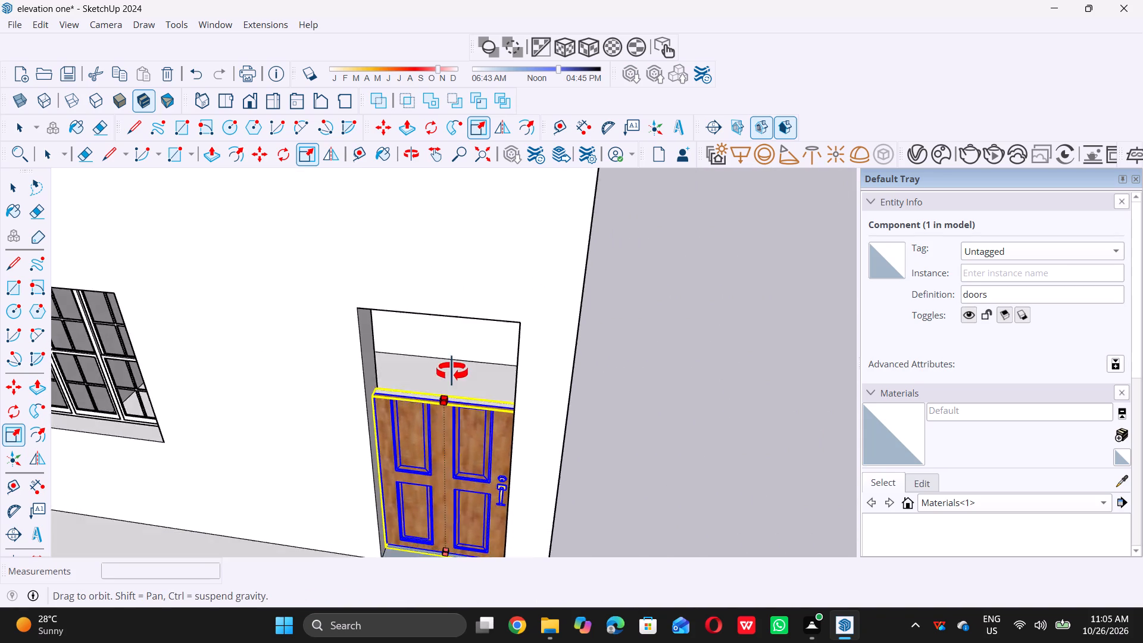
middle_drag(452, 372, 448, 355)
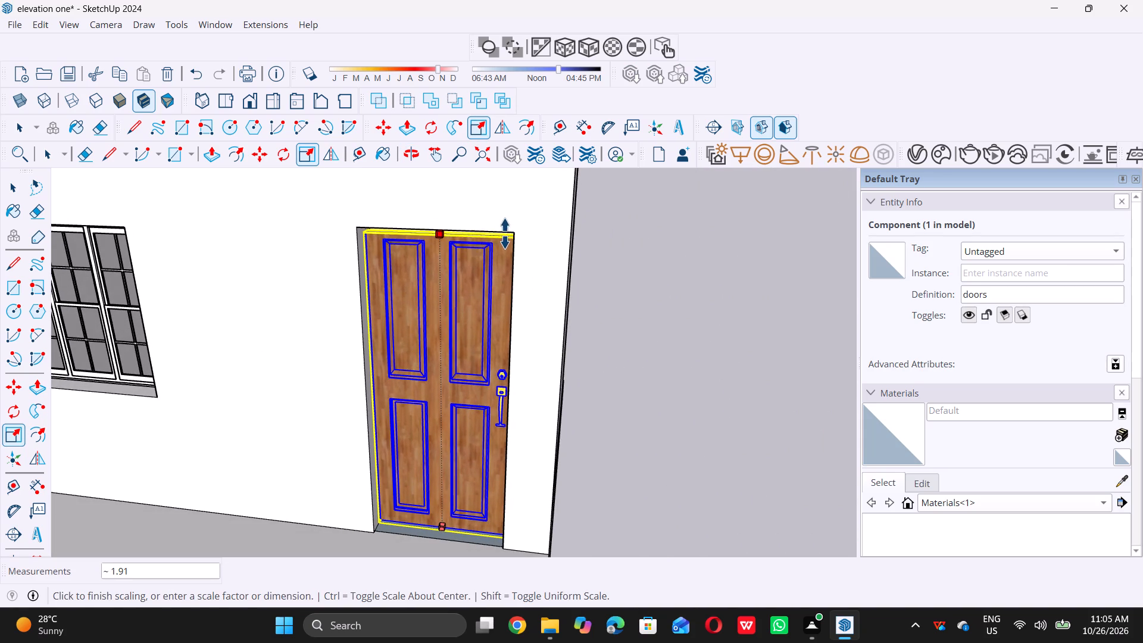
scroll(505, 231, up, 10)
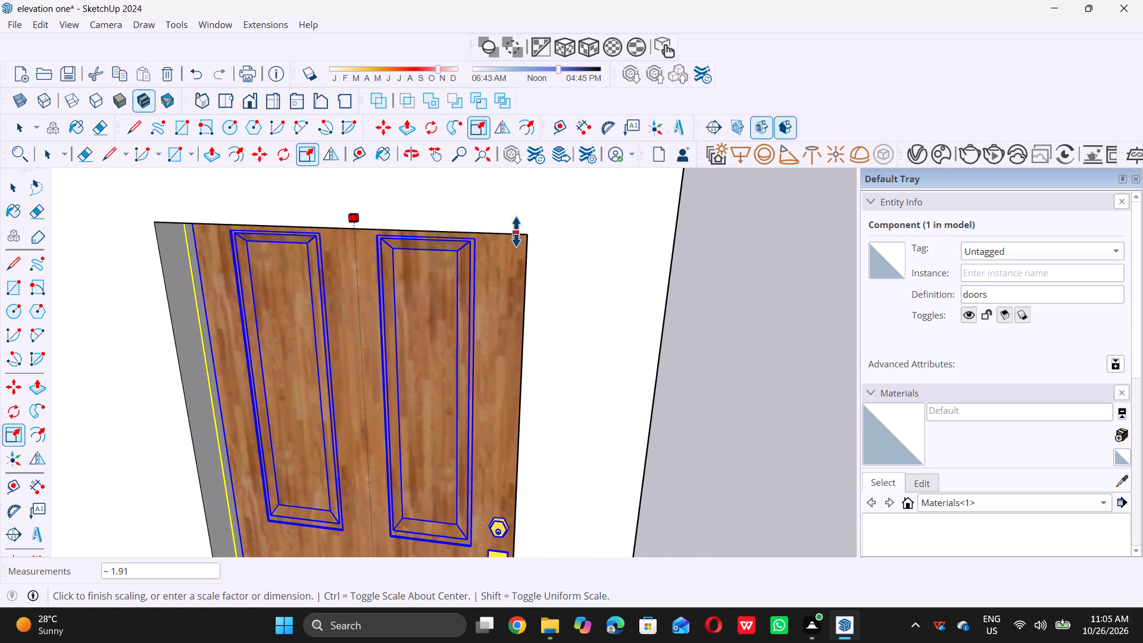
click(517, 232)
scroll(544, 323, down, 12)
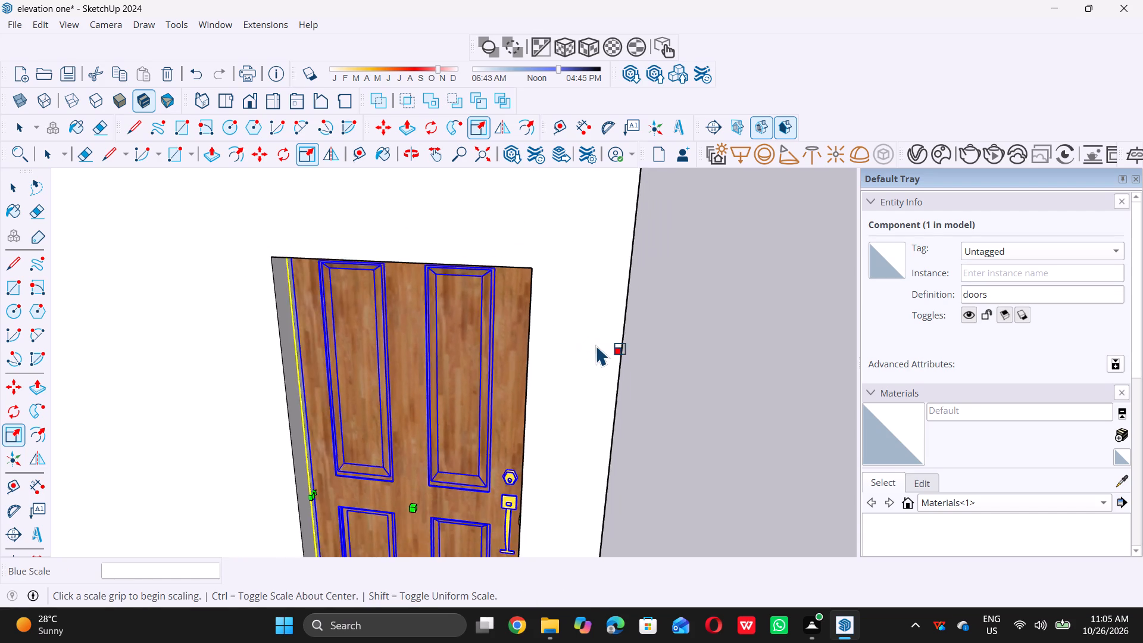
scroll(597, 345, down, 10)
middle_drag(583, 467, 611, 415)
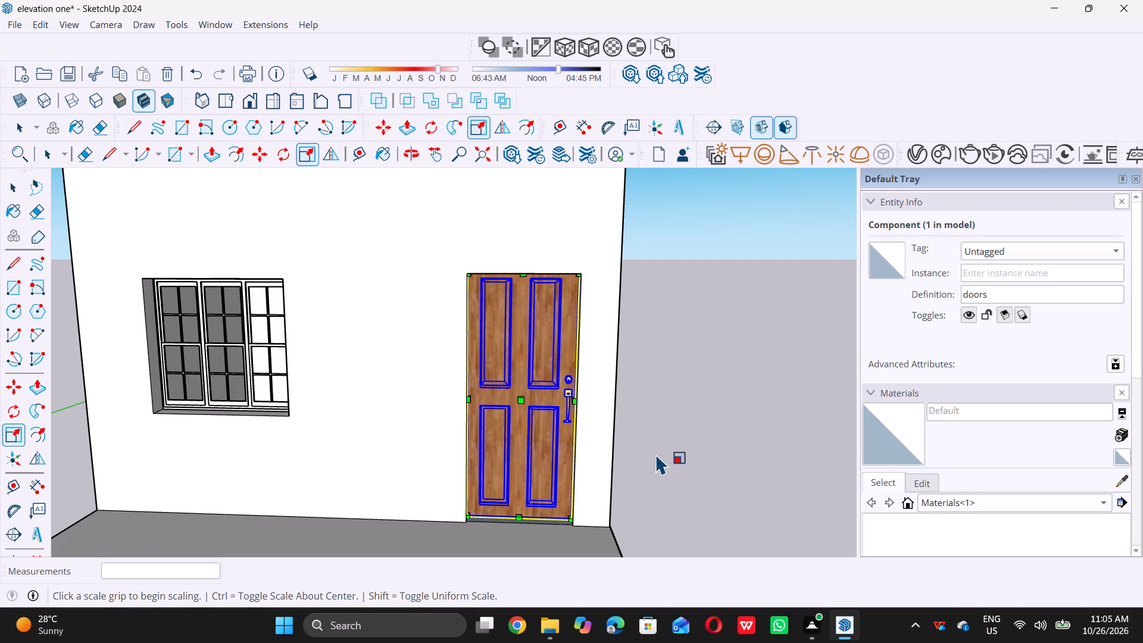
scroll(580, 407, down, 5)
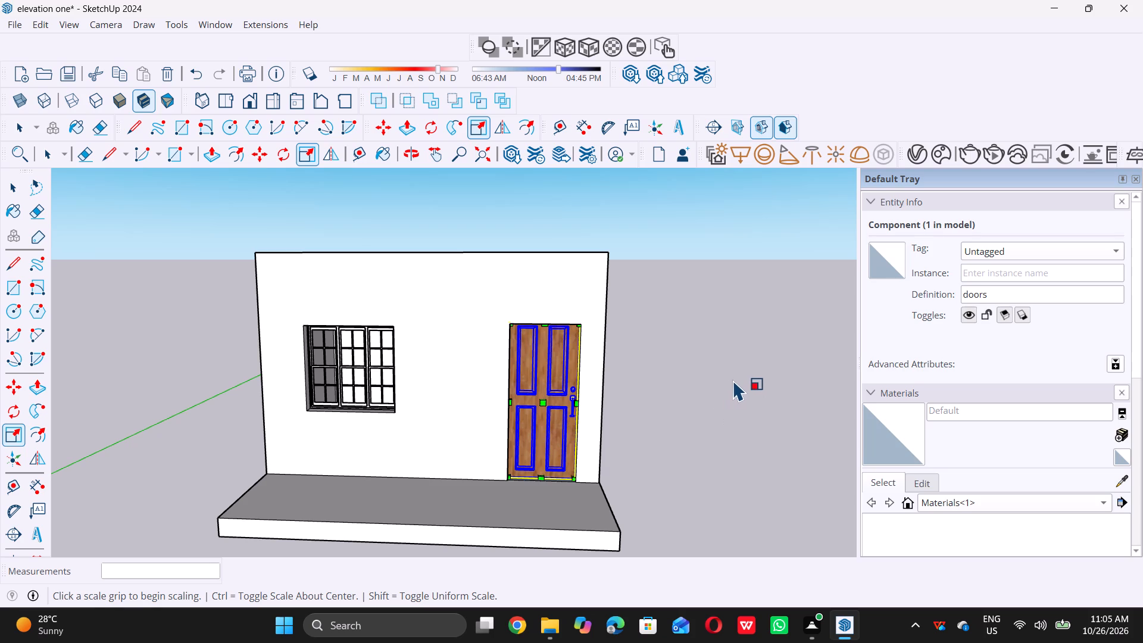
key(space)
Examine the fitted door and window in the ground-floor block from the front, above and side, with the door deselected.
scroll(656, 371, down, 5)
middle_drag(471, 317, 516, 382)
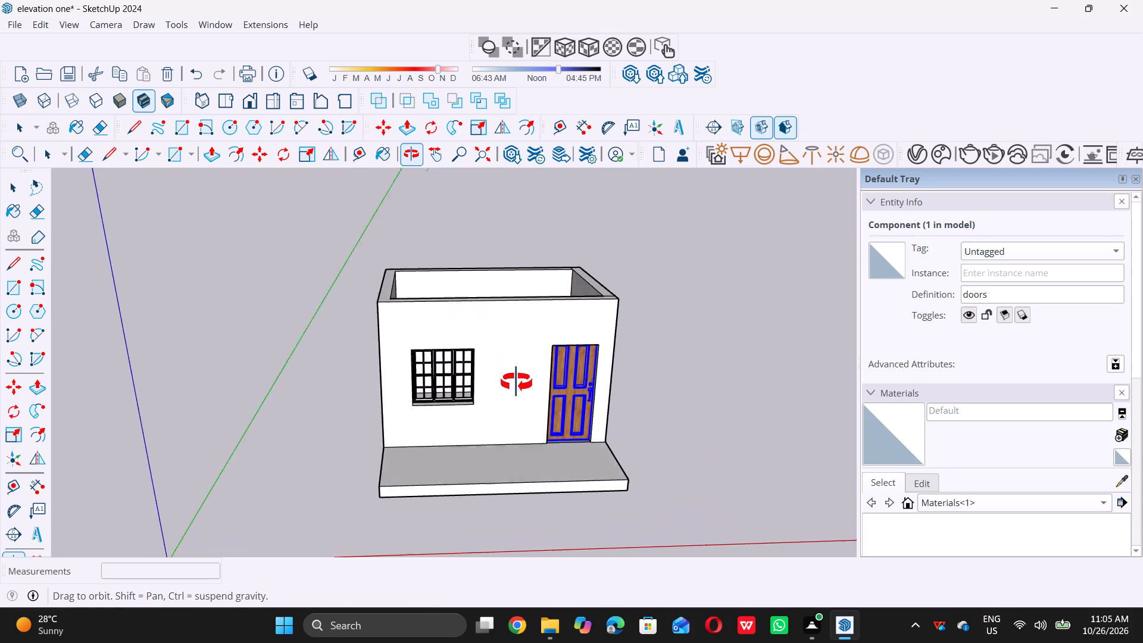
middle_drag(516, 382, 510, 394)
scroll(570, 377, down, 1)
middle_drag(543, 362, 536, 352)
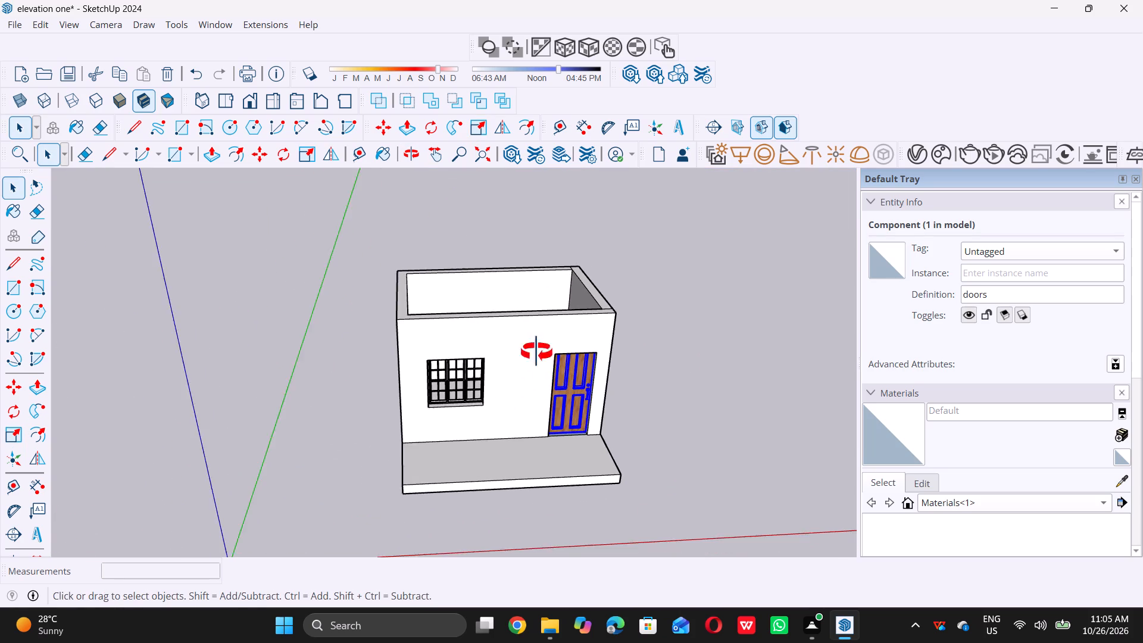
middle_drag(536, 352, 371, 305)
scroll(508, 371, up, 6)
scroll(503, 376, down, 6)
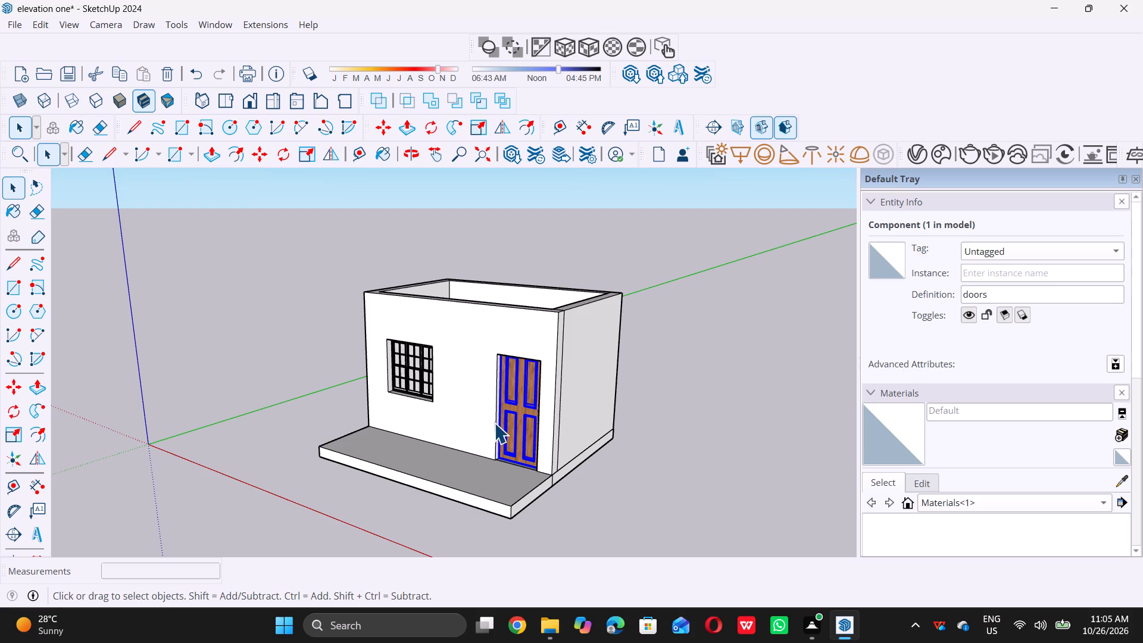
scroll(489, 411, up, 6)
scroll(464, 349, up, 1)
middle_drag(462, 345, 573, 226)
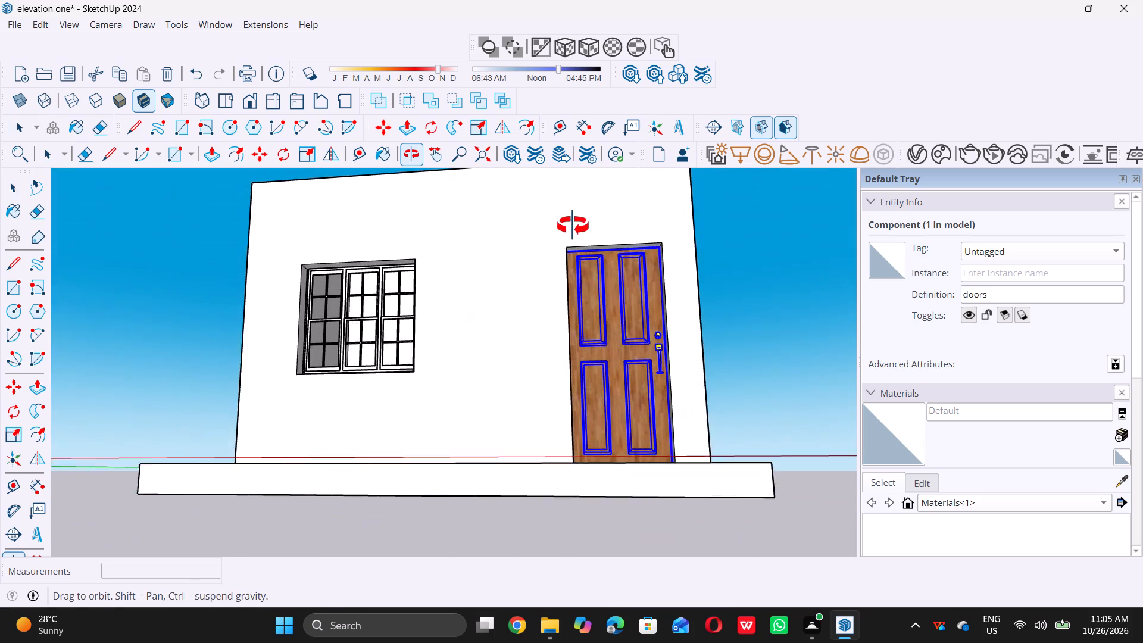
middle_drag(573, 226, 539, 510)
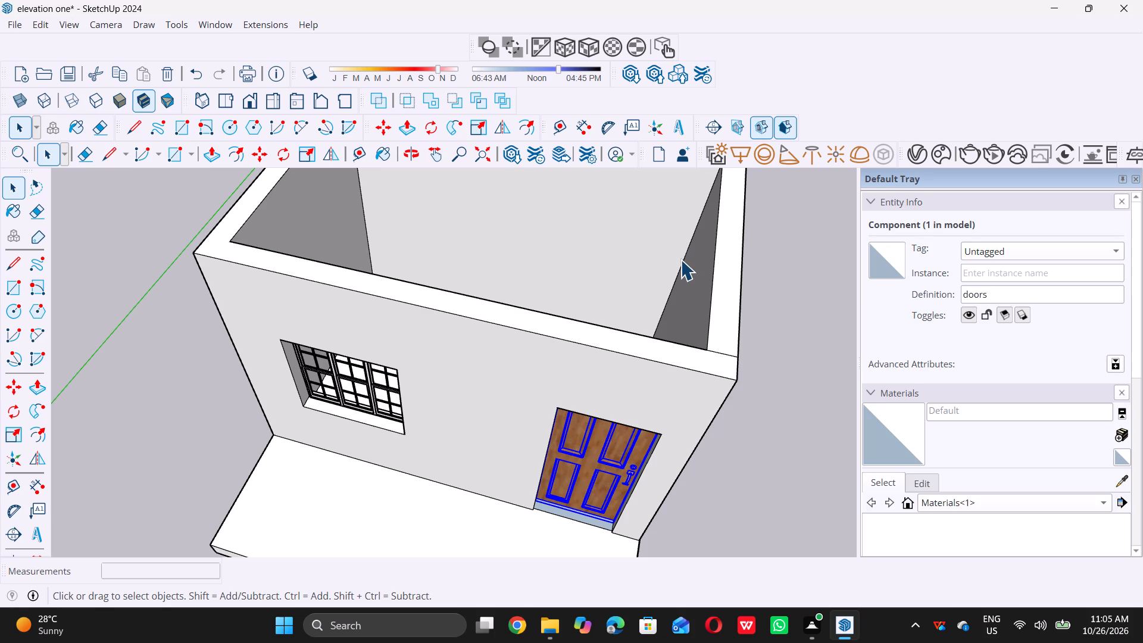
scroll(667, 278, down, 6)
middle_drag(523, 290, 616, 270)
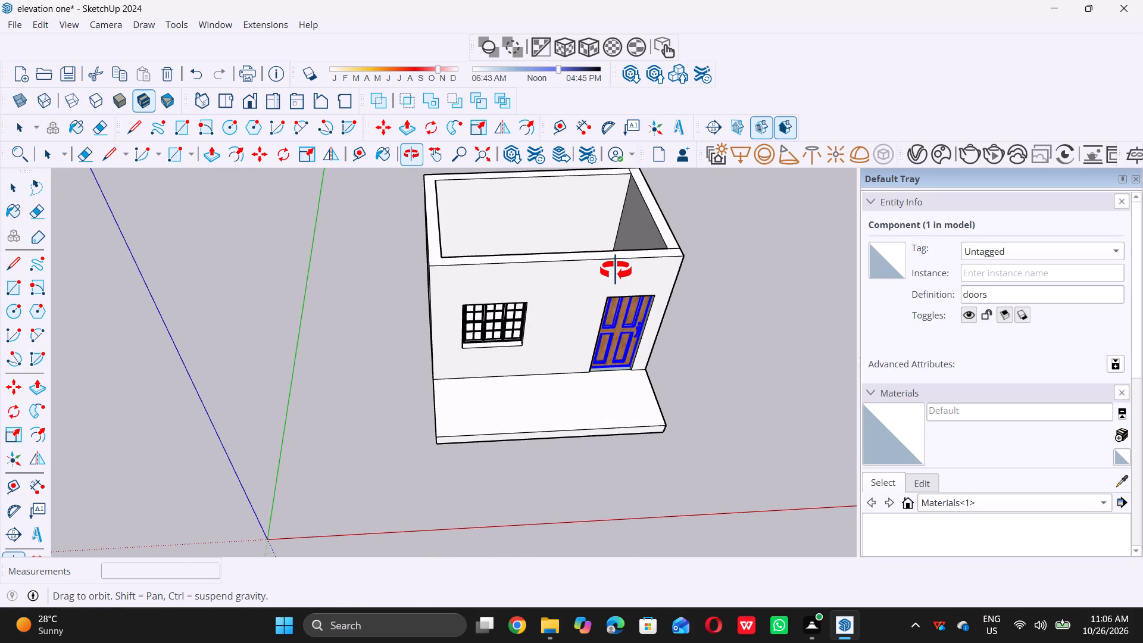
middle_drag(616, 270, 614, 277)
scroll(609, 280, down, 6)
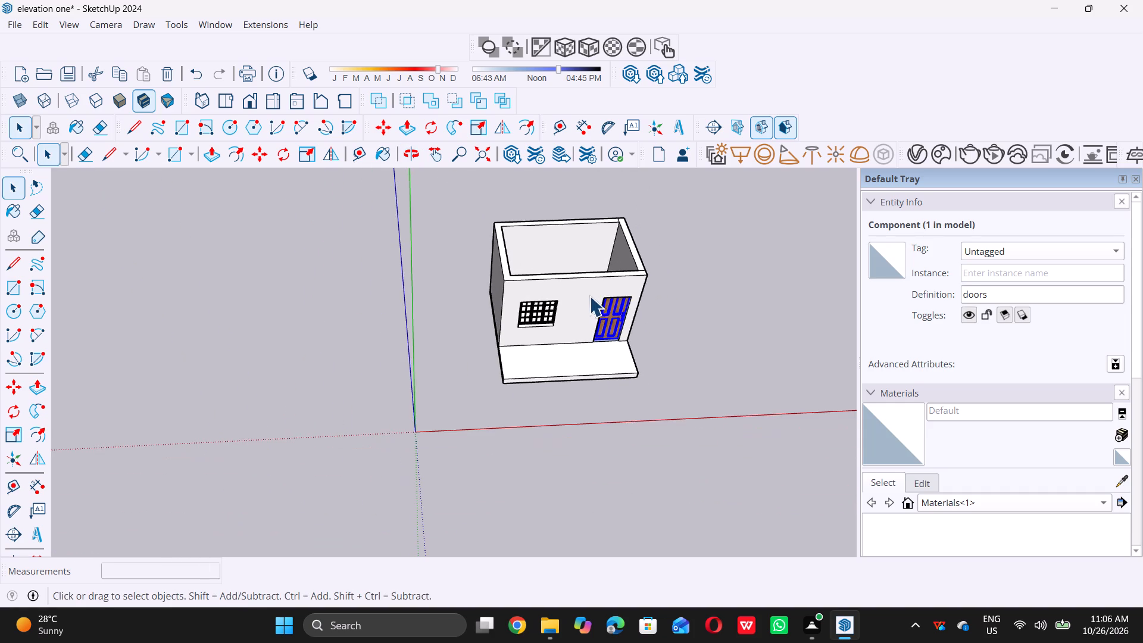
middle_drag(652, 296, 534, 220)
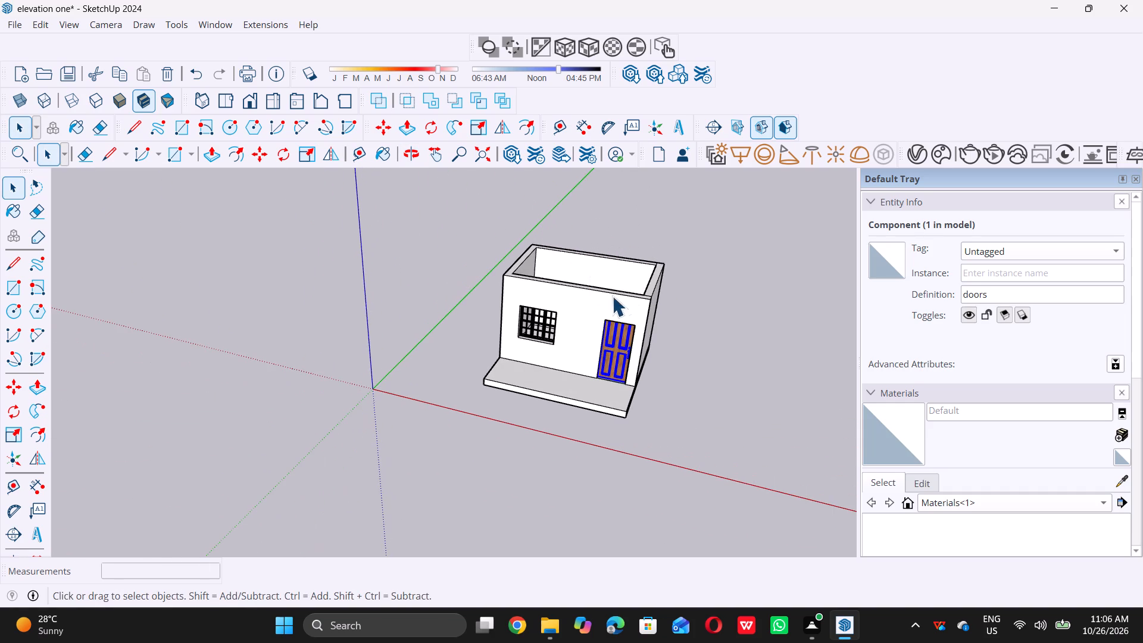
scroll(626, 285, up, 1)
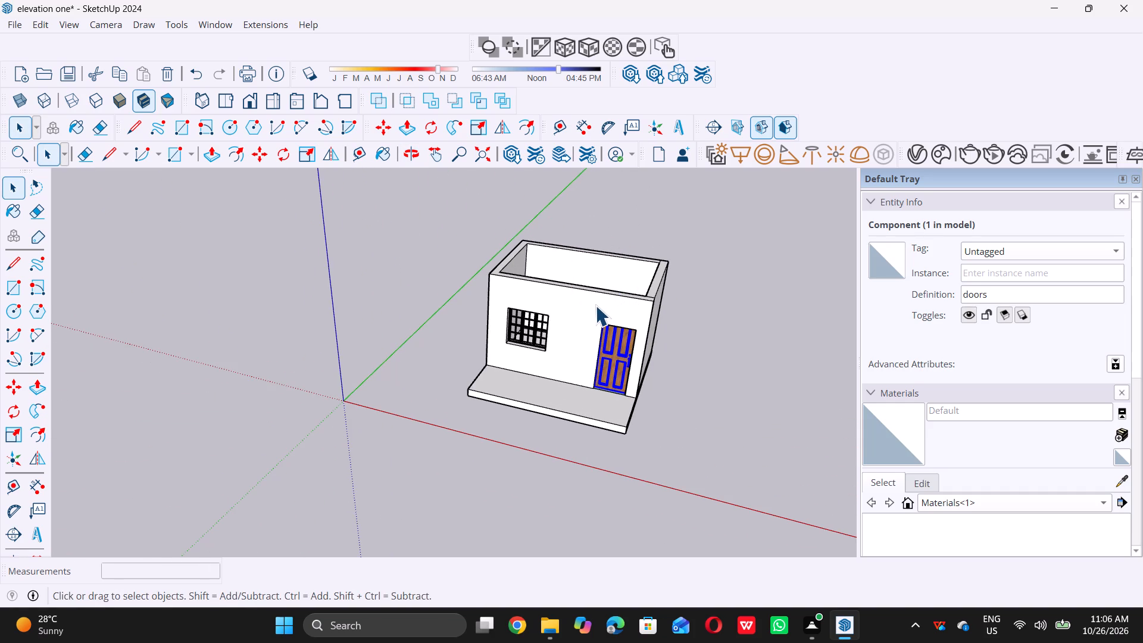
scroll(560, 335, down, 4)
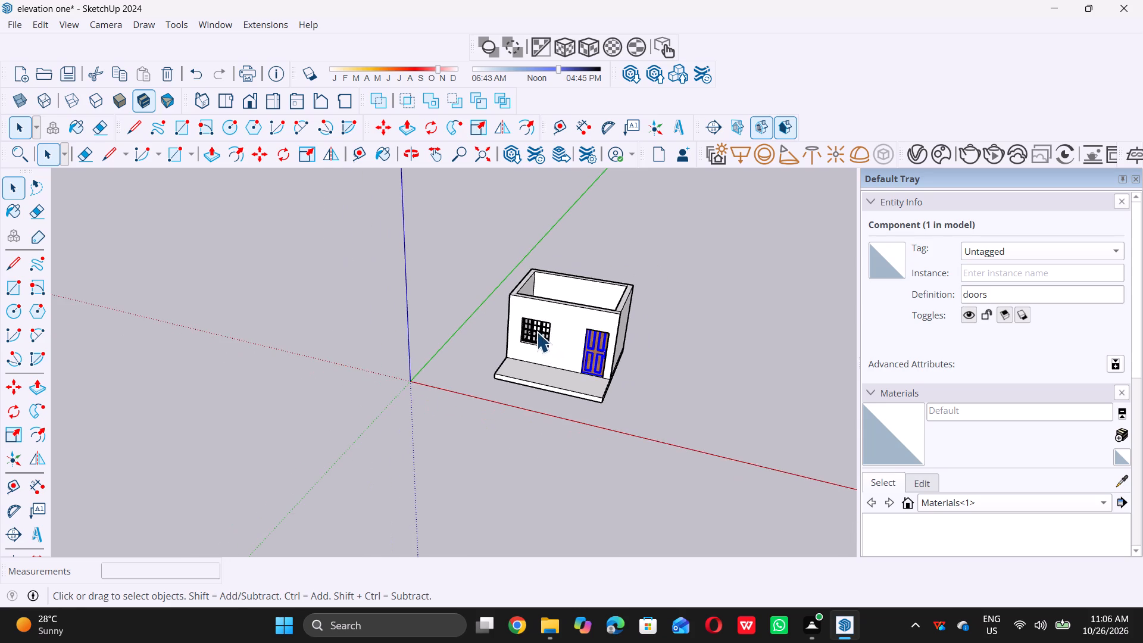
middle_drag(542, 324, 619, 287)
scroll(619, 287, up, 7)
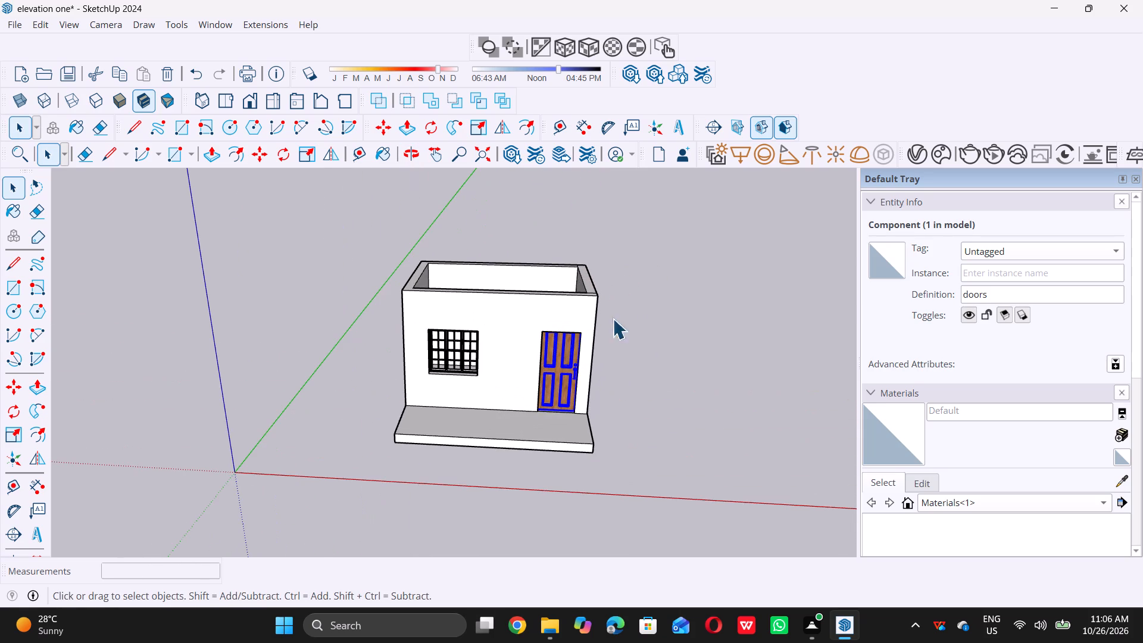
scroll(538, 424, down, 5)
middle_drag(516, 369, 474, 316)
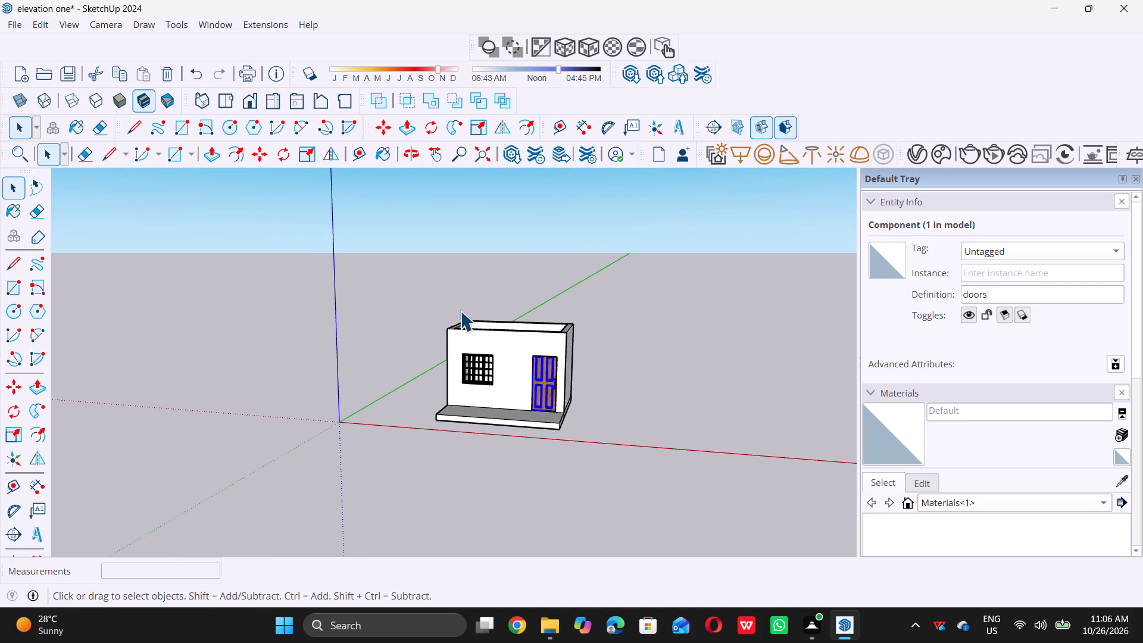
scroll(453, 302, up, 8)
scroll(474, 334, down, 7)
middle_drag(529, 370, 537, 364)
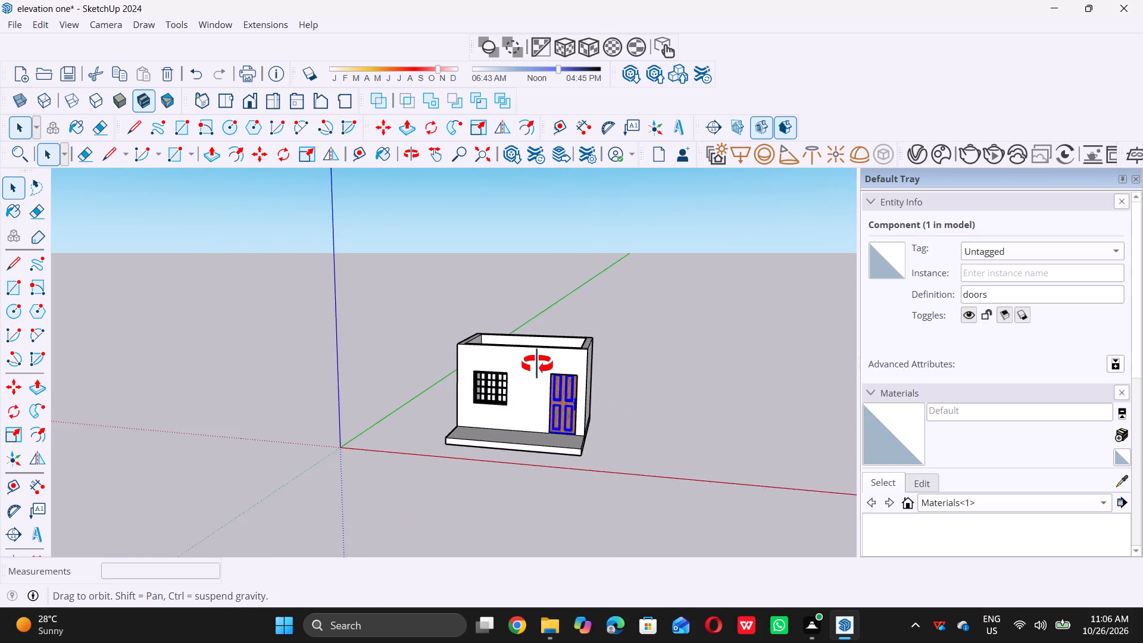
middle_drag(537, 364, 536, 356)
scroll(541, 400, up, 7)
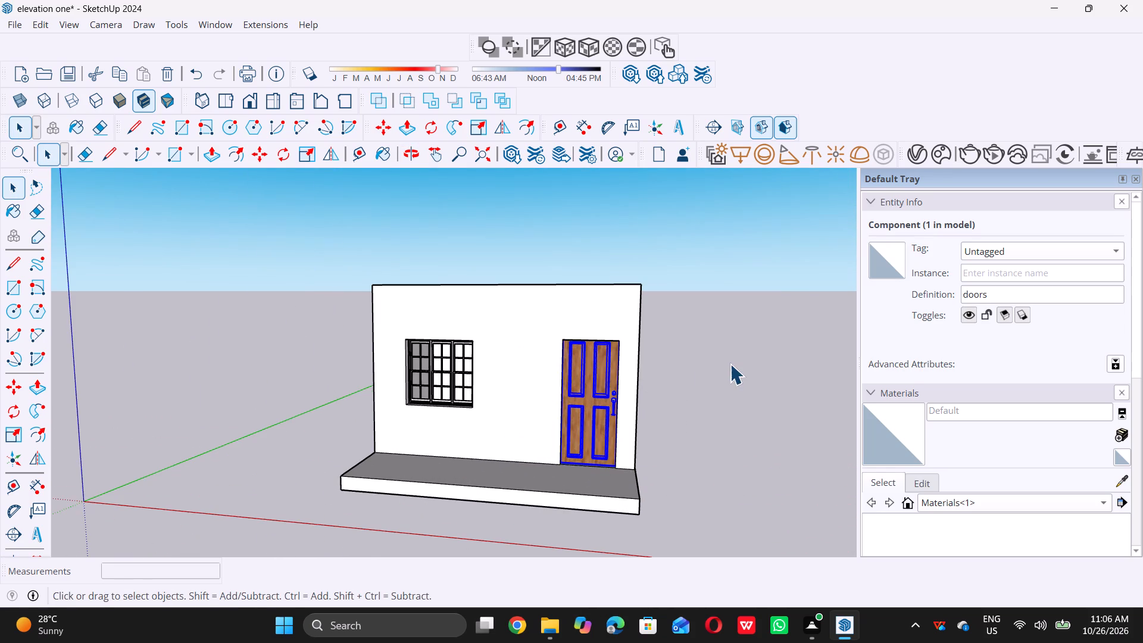
key(space)
click(738, 356)
scroll(604, 381, up, 5)
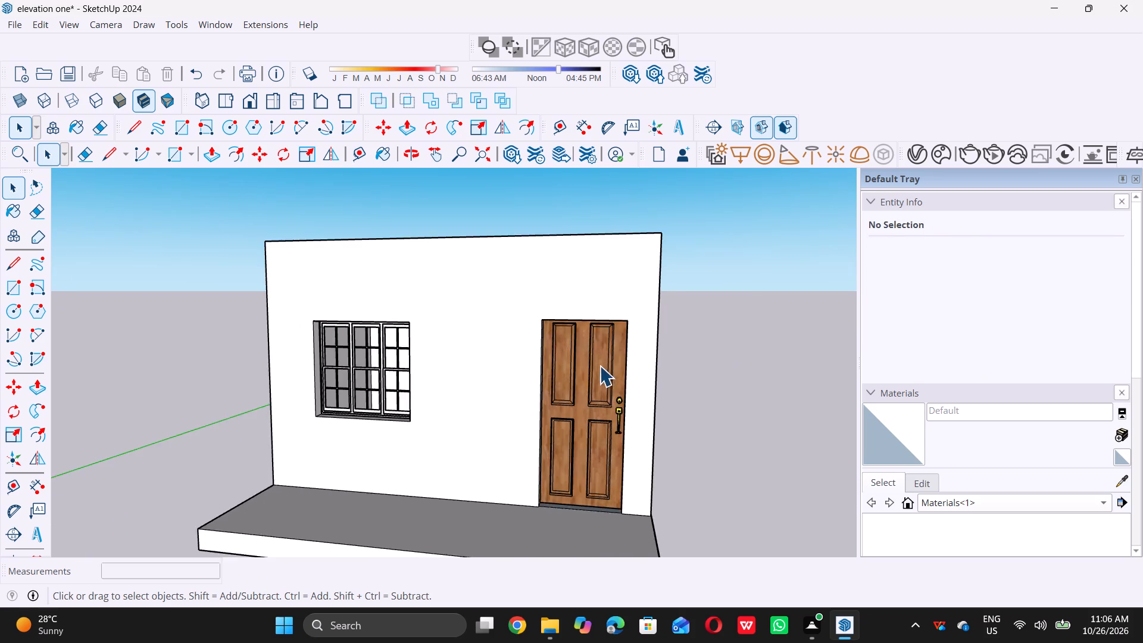
scroll(586, 350, up, 8)
scroll(586, 347, down, 9)
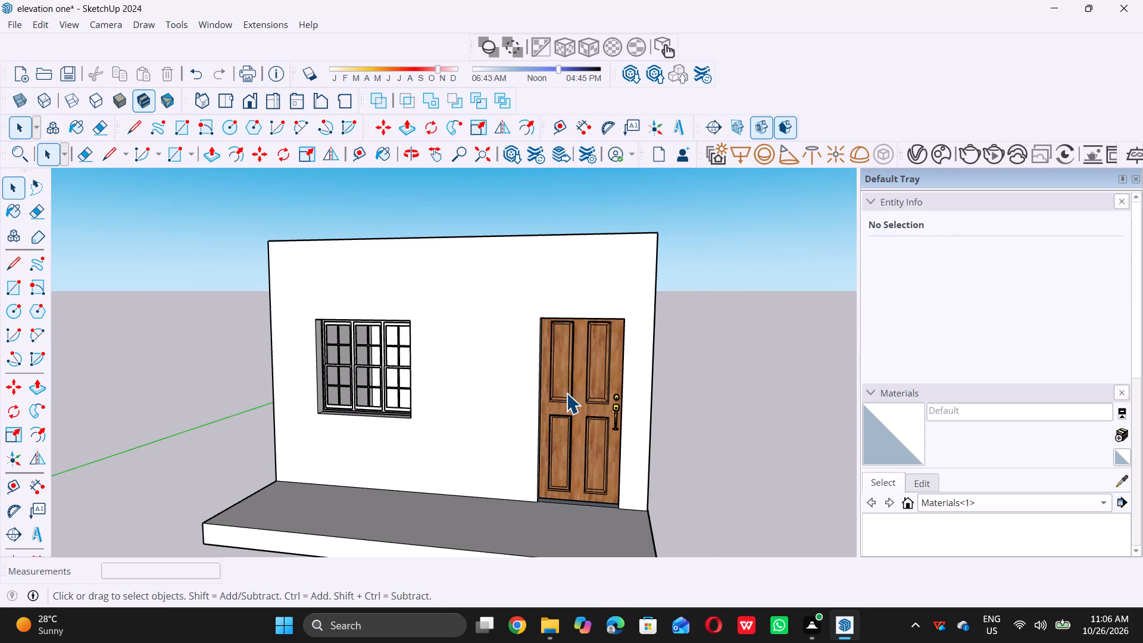
scroll(558, 391, down, 6)
middle_drag(533, 342, 546, 357)
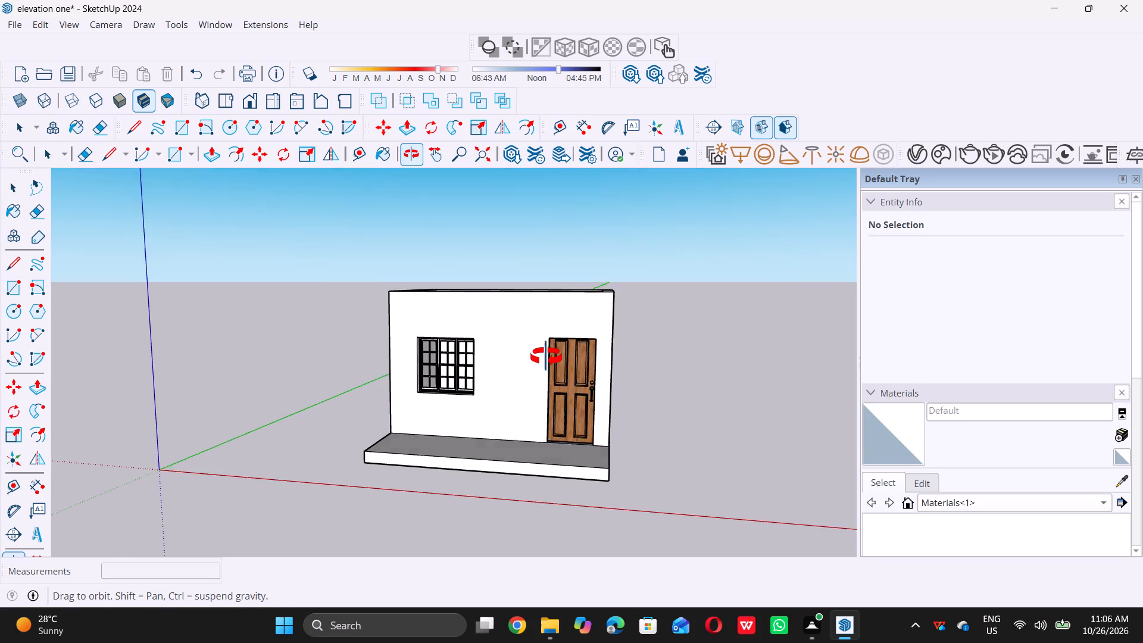
middle_drag(546, 357, 583, 369)
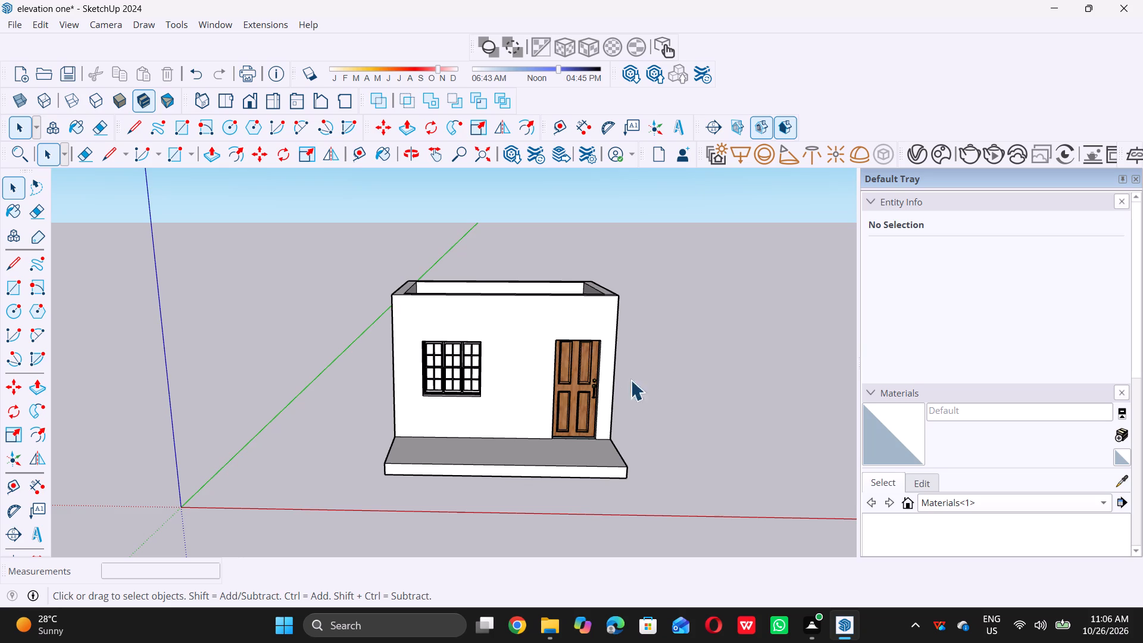
scroll(546, 384, down, 5)
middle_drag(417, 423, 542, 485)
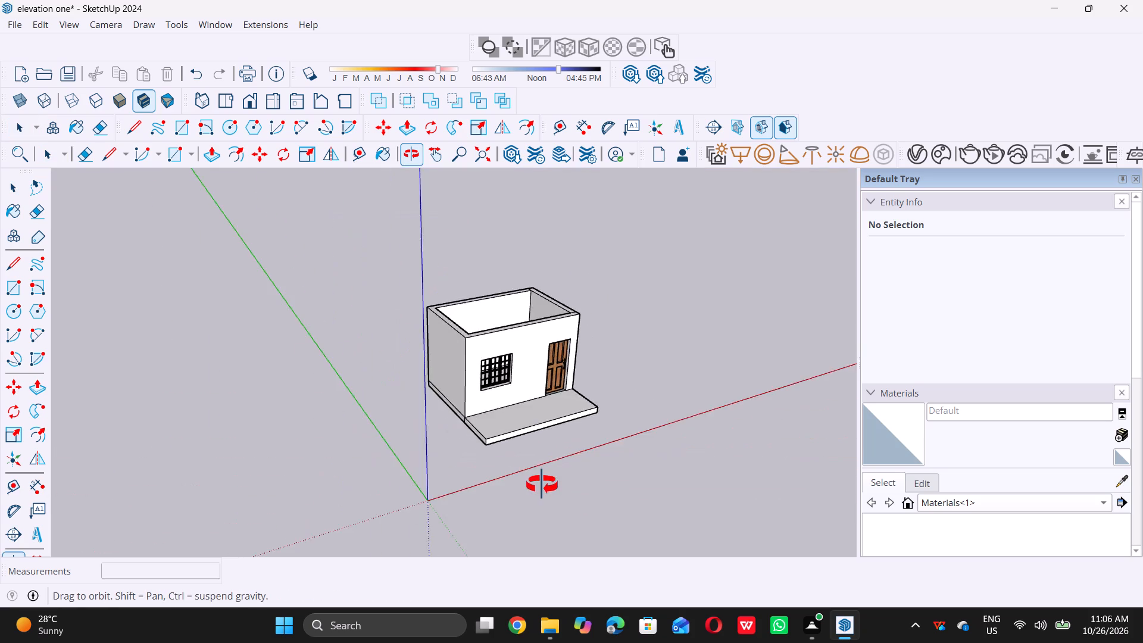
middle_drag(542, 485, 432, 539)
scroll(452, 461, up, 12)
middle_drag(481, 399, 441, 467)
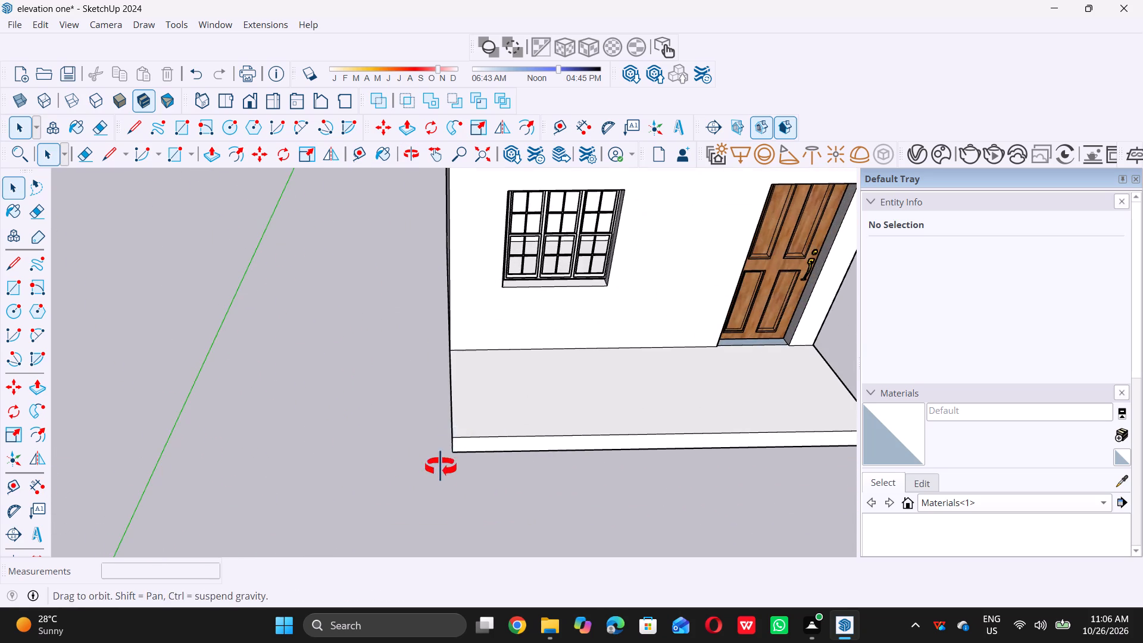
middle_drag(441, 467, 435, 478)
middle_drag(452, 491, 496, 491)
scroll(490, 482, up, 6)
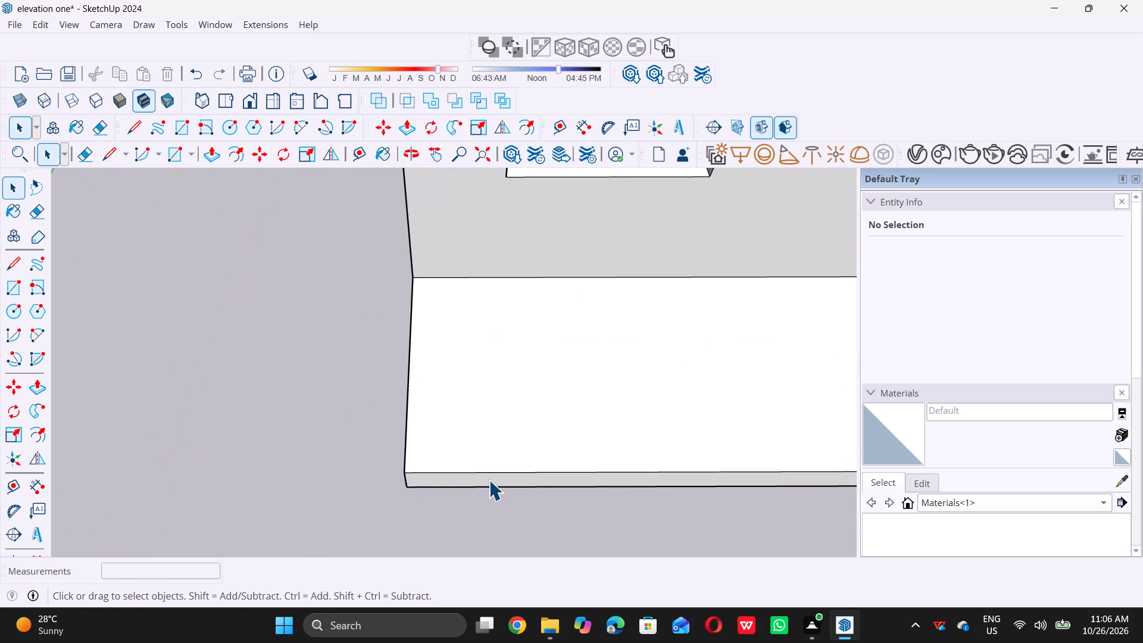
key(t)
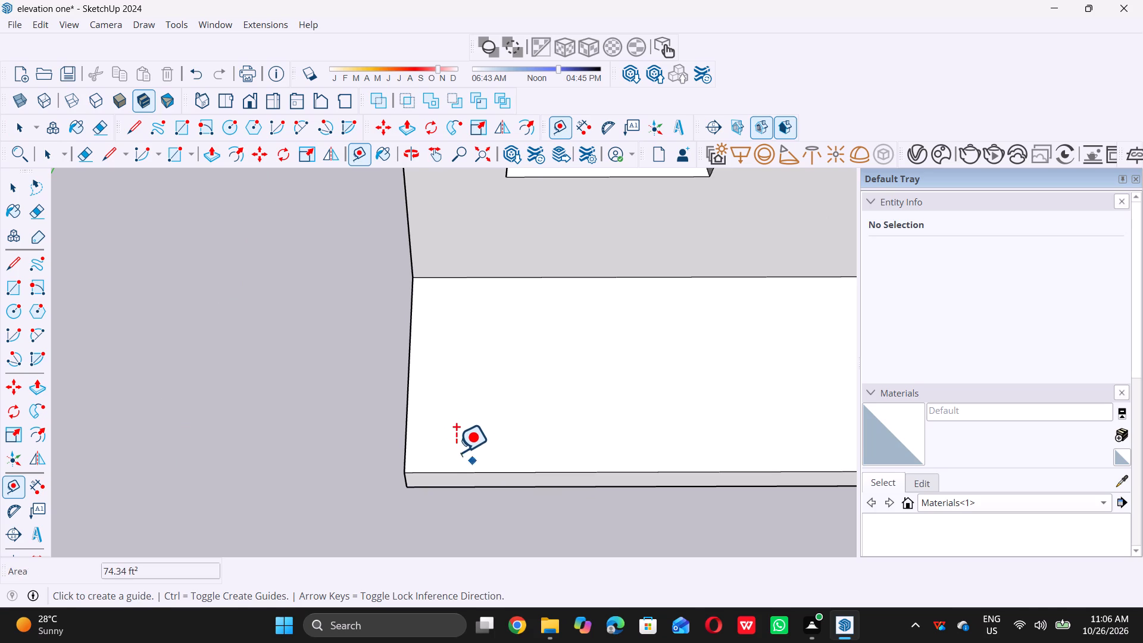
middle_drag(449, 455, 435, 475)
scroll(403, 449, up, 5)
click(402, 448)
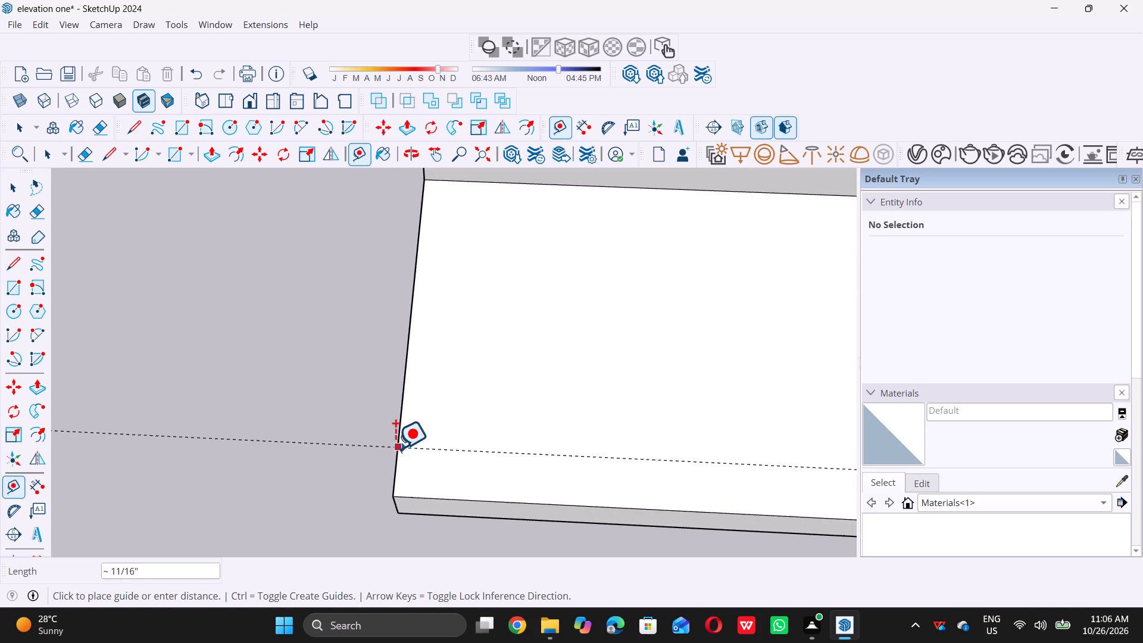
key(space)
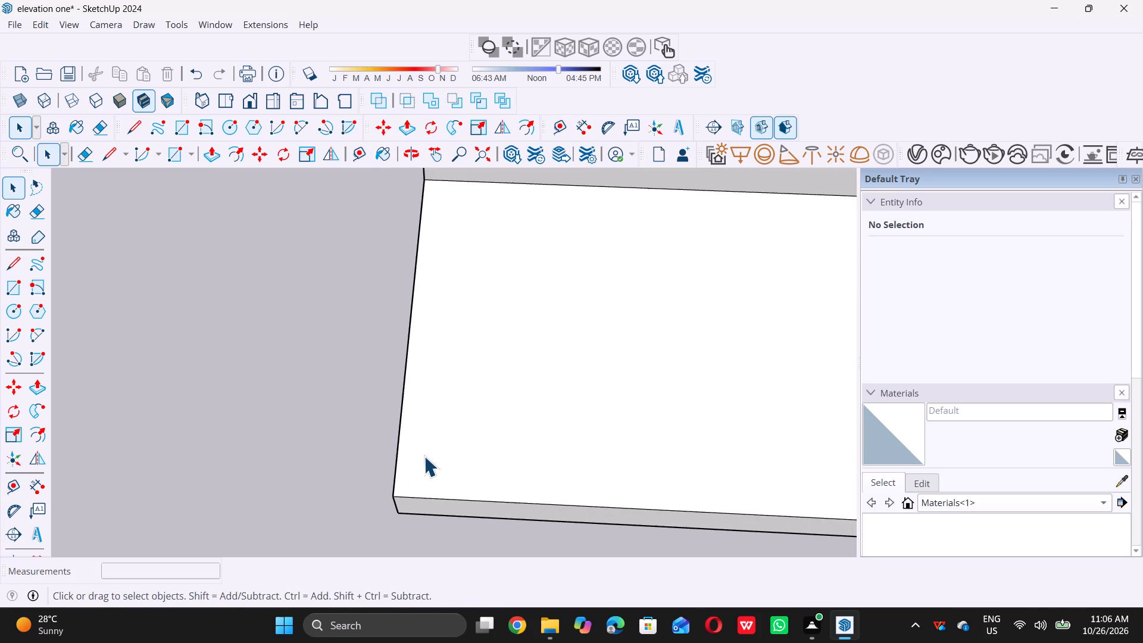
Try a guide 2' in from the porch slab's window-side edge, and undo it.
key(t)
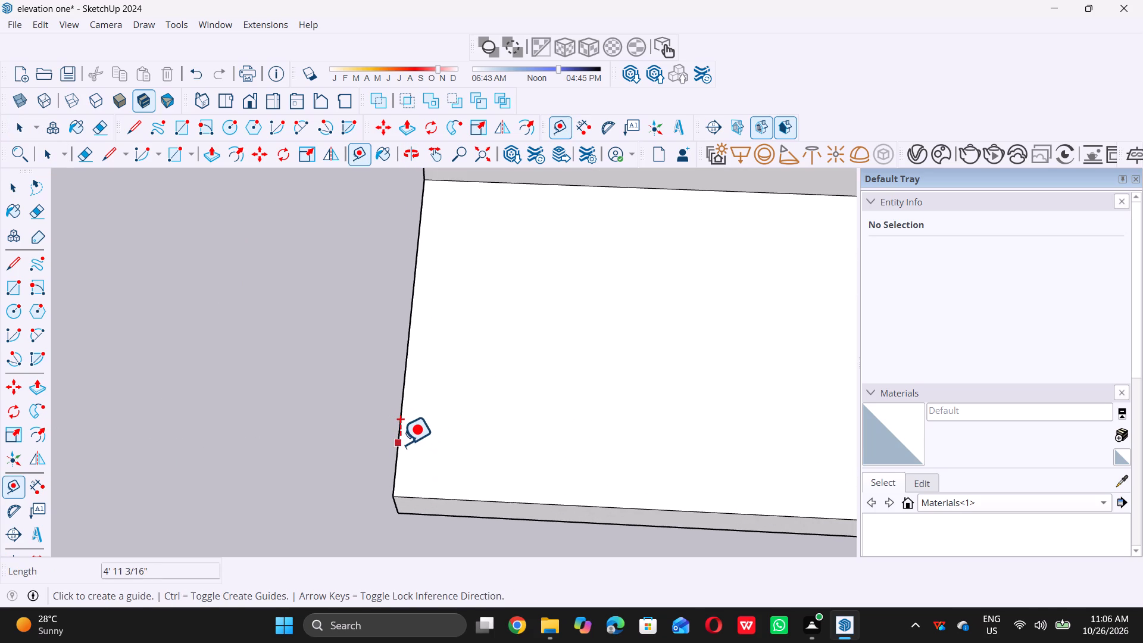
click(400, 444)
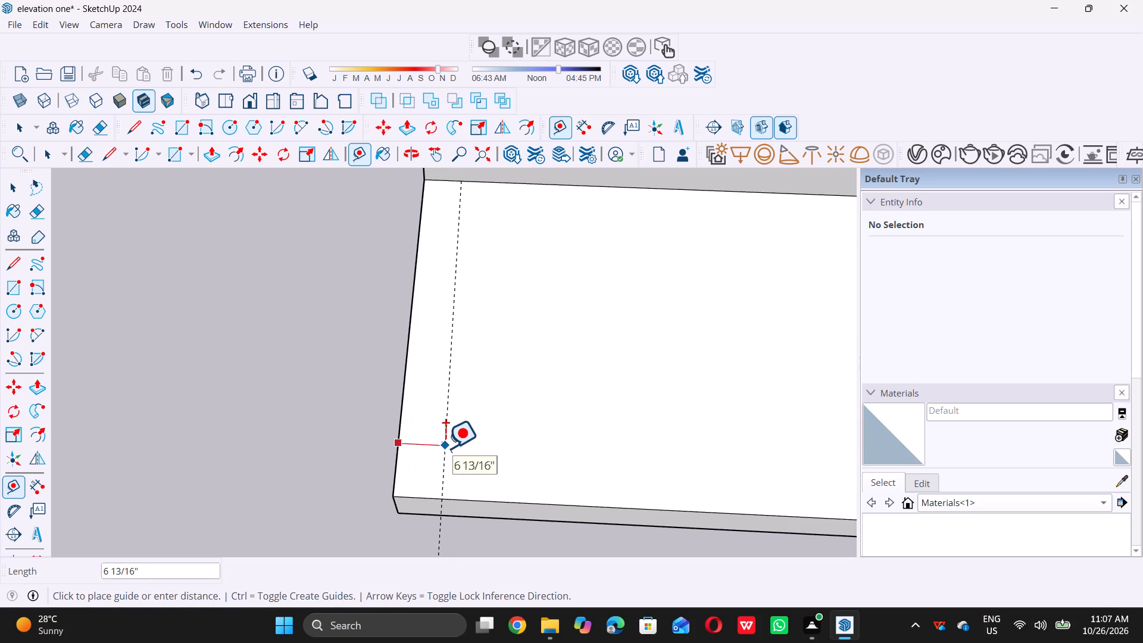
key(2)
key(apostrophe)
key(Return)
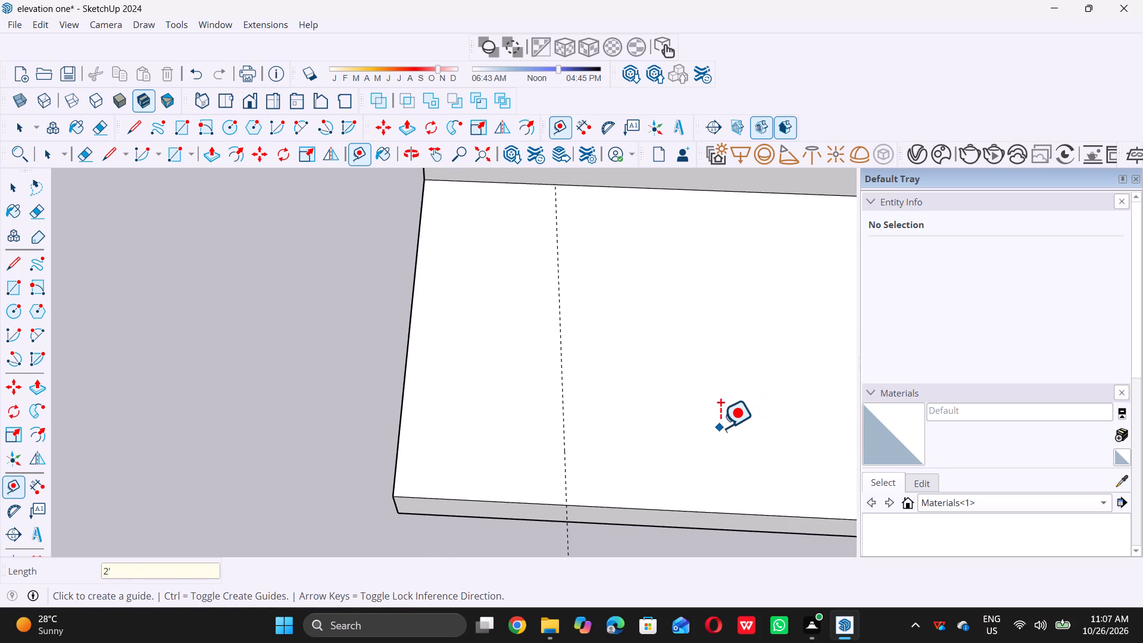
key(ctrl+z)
Place guides on the porch slab 1' in from its window-side edge and 1' in from its front edge.
click(398, 435)
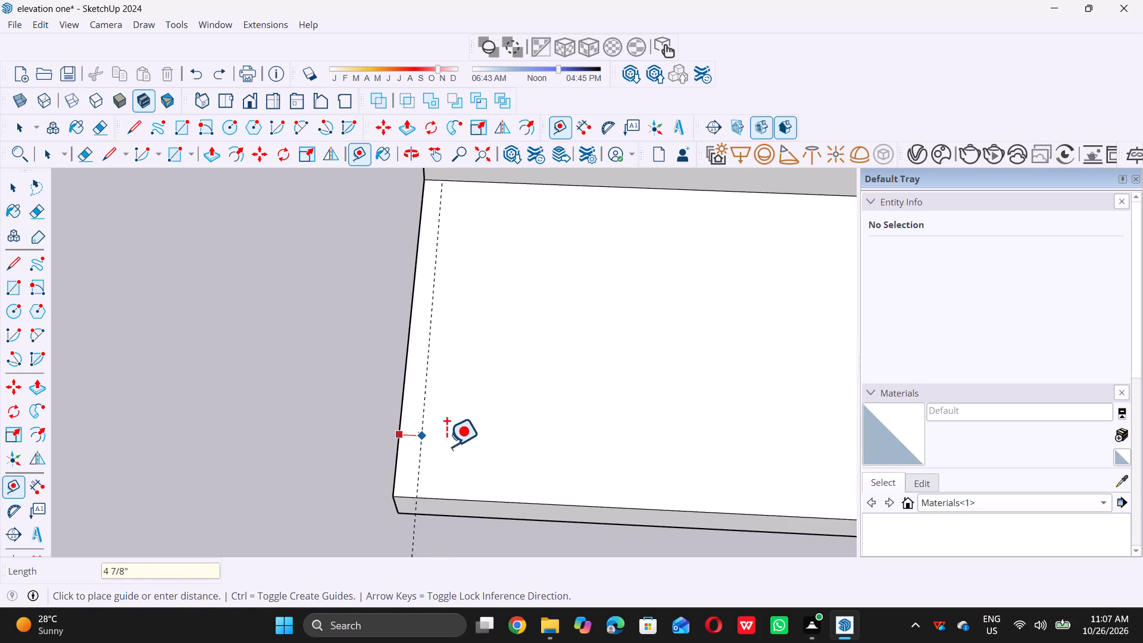
key(1)
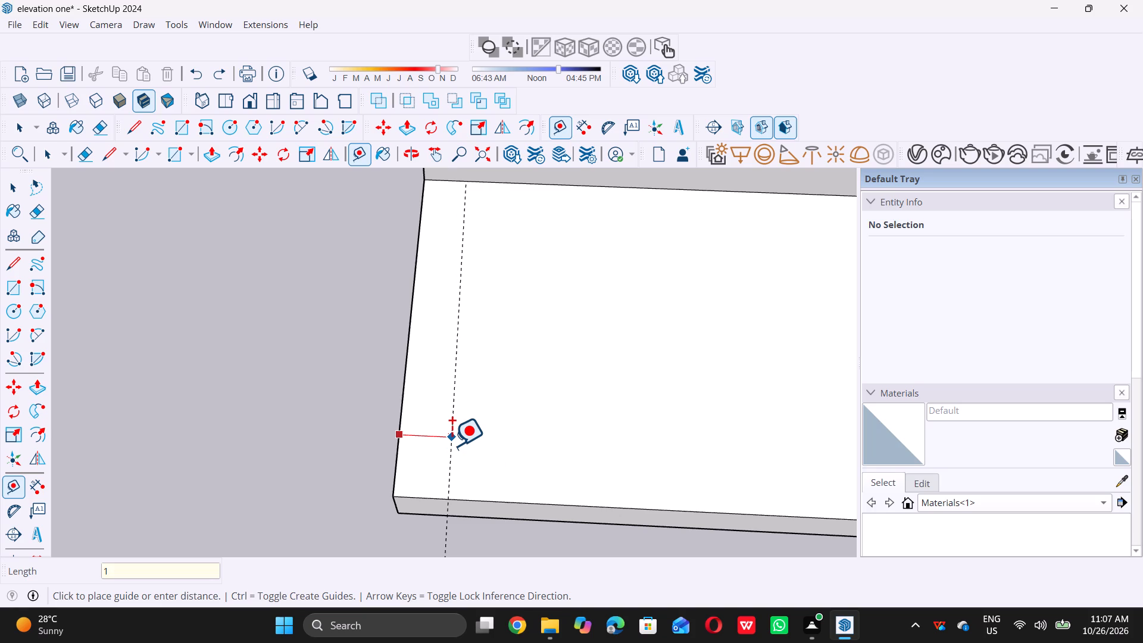
key(apostrophe)
key(Return)
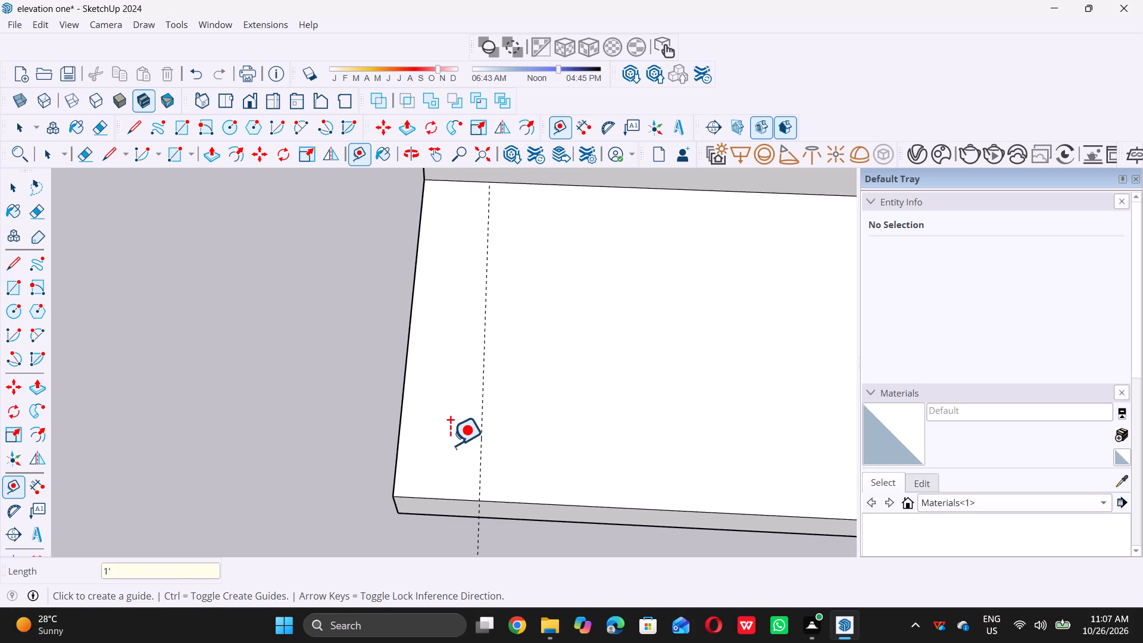
click(439, 498)
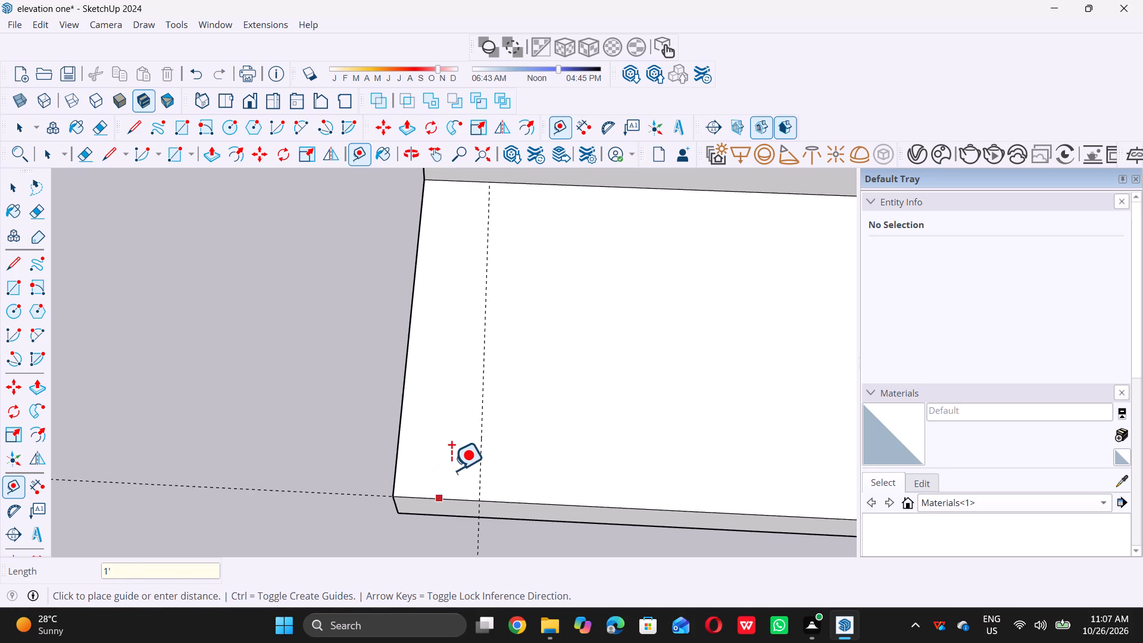
text(1')
key(Return)
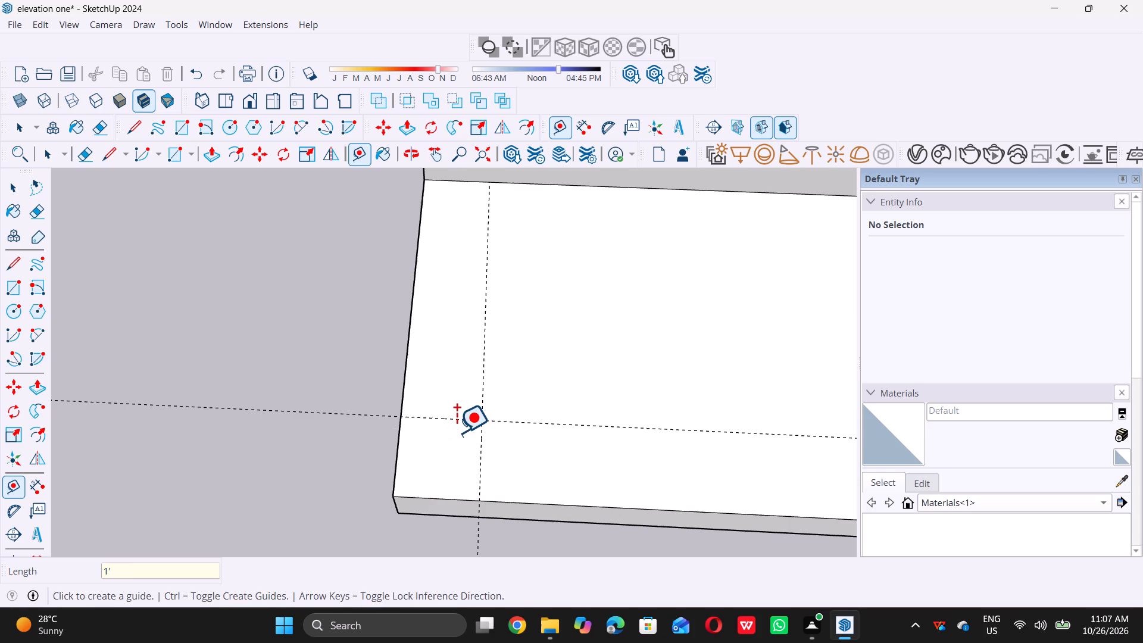
Draw a 1' square from the guide intersection to the porch slab's front corner on the window side.
key(space)
text(r)
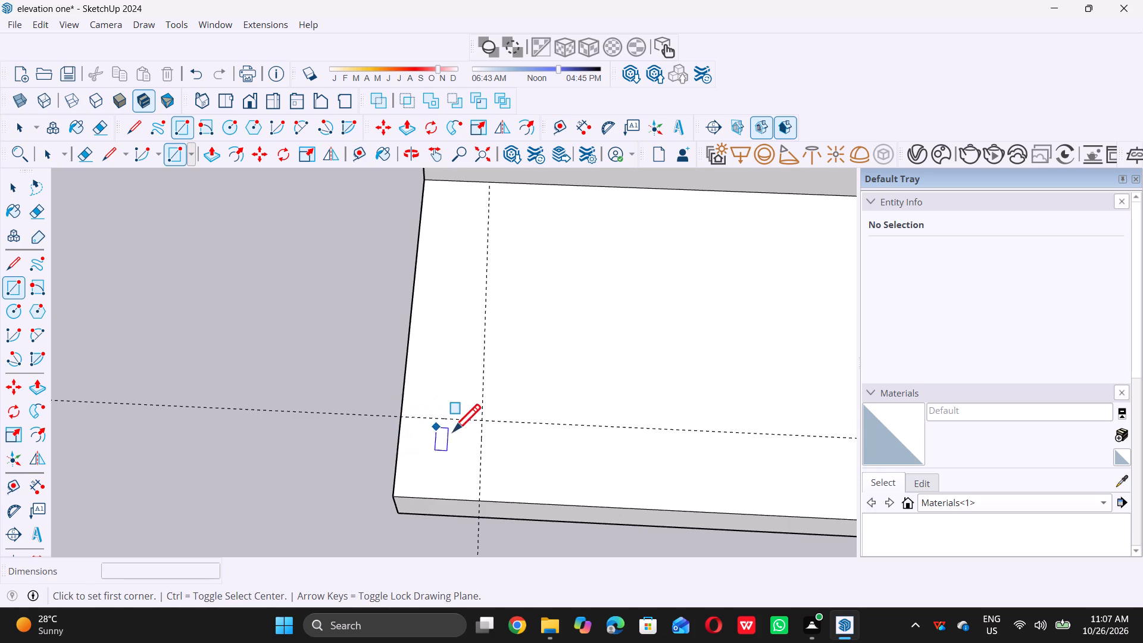
click(484, 422)
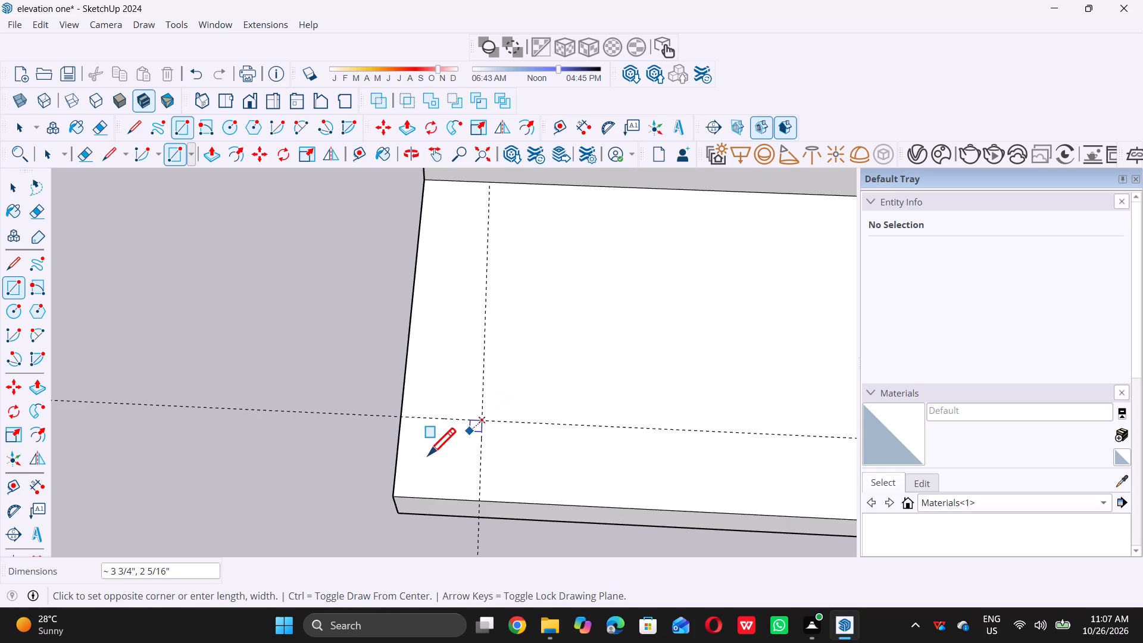
click(398, 492)
key(space)
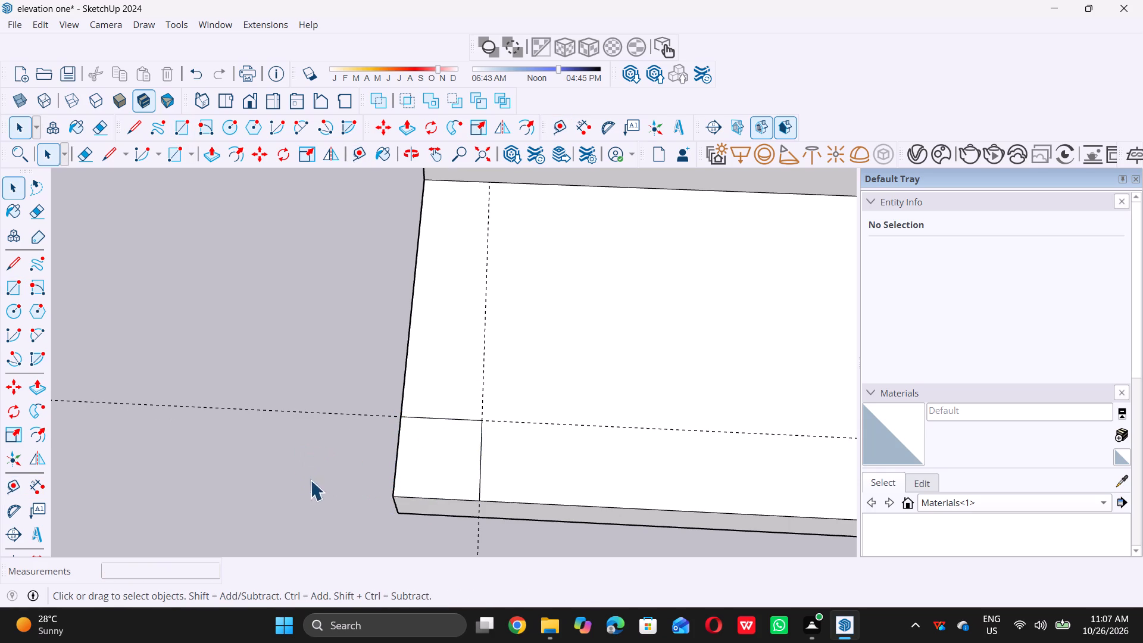
Delete all the guides in the model.
scroll(322, 494, down, 7)
click(43, 27)
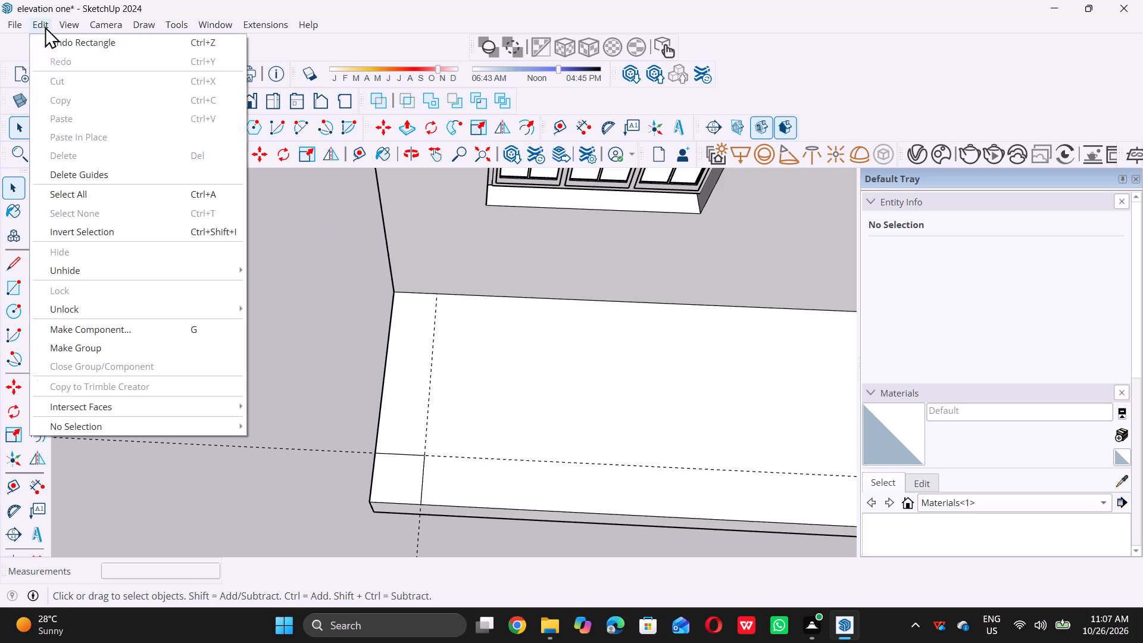
click(82, 173)
Push/Pull the corner square up 10' from the porch slab to form a column.
scroll(253, 312, down, 6)
middle_drag(365, 434, 386, 374)
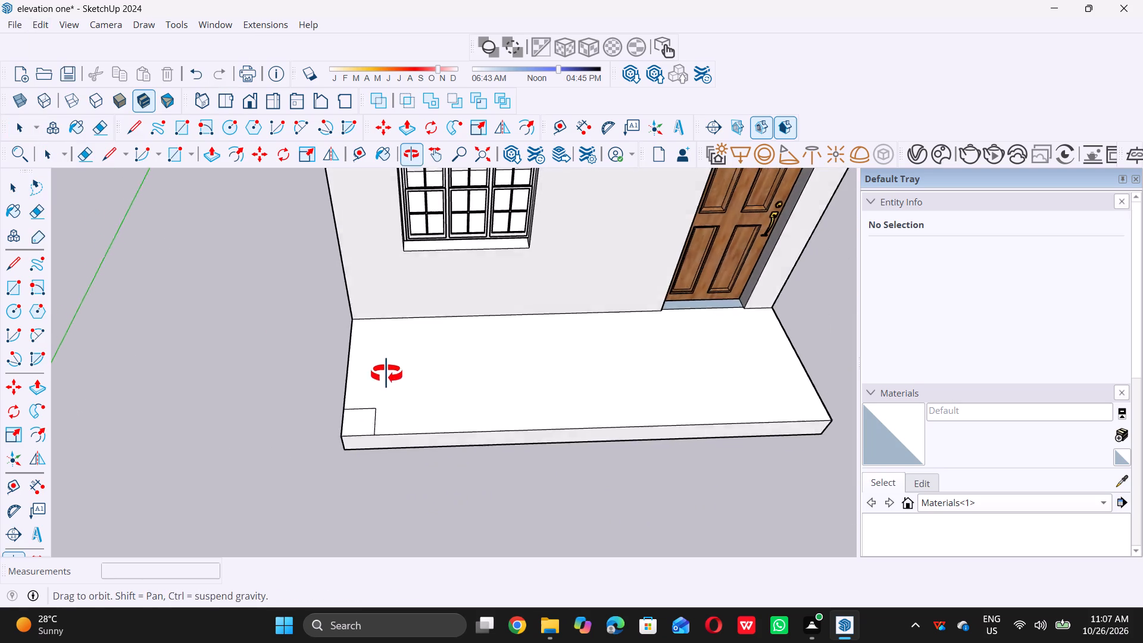
middle_drag(386, 374, 385, 373)
scroll(374, 423, up, 6)
click(340, 415)
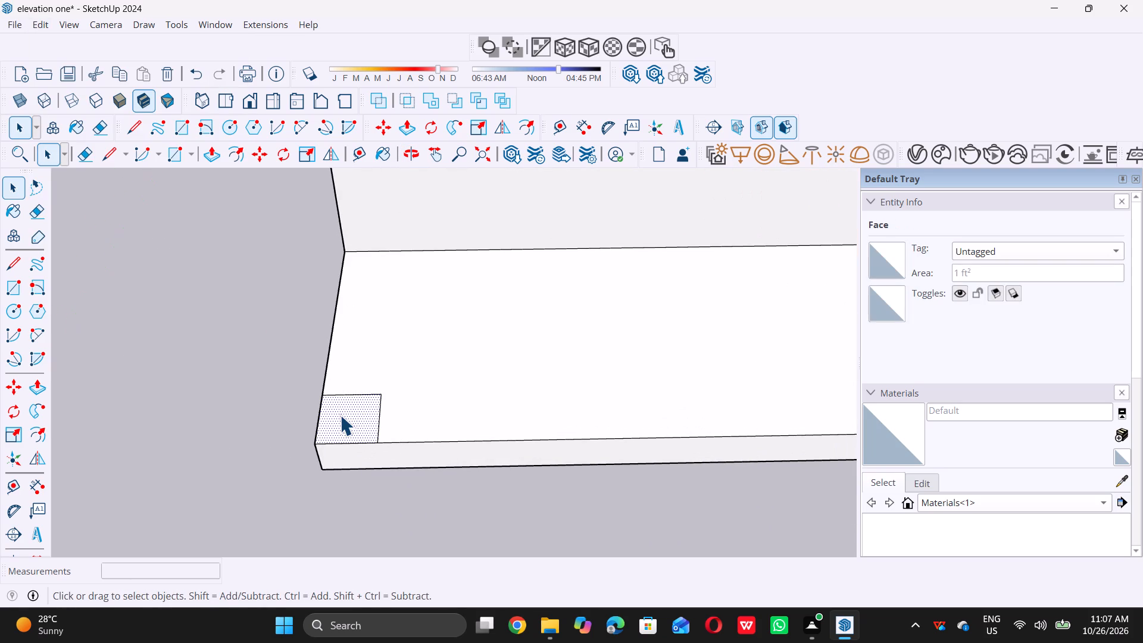
key(p)
click(340, 415)
scroll(339, 415, down, 12)
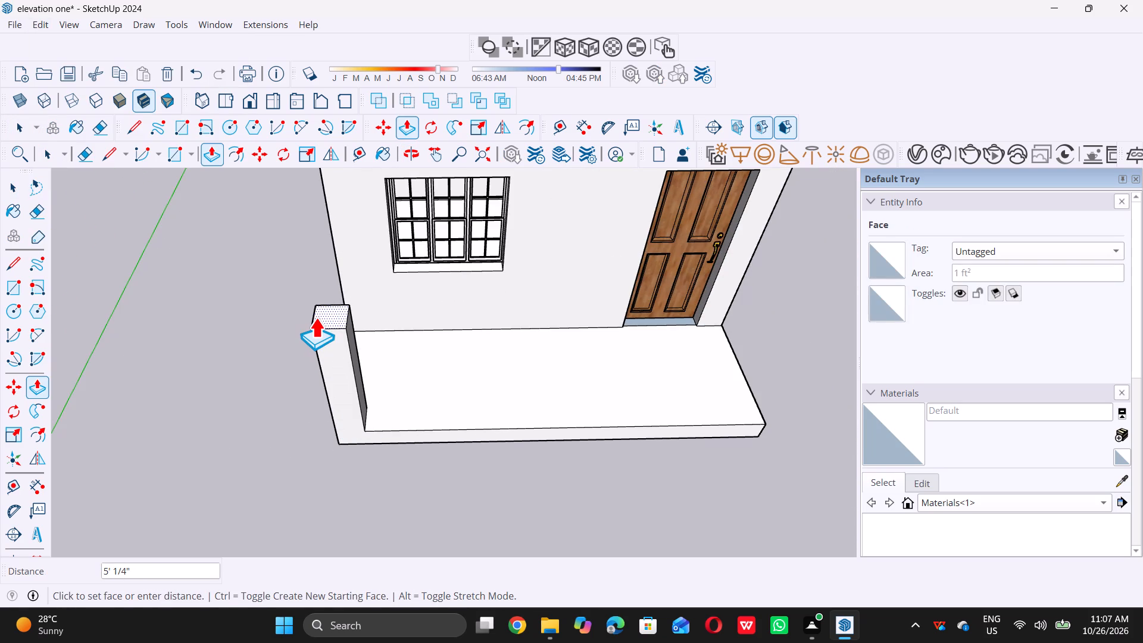
text(10')
key(Return)
key(space)
Examine the porch column against the ground-floor block from the front and from above.
scroll(333, 352, down, 8)
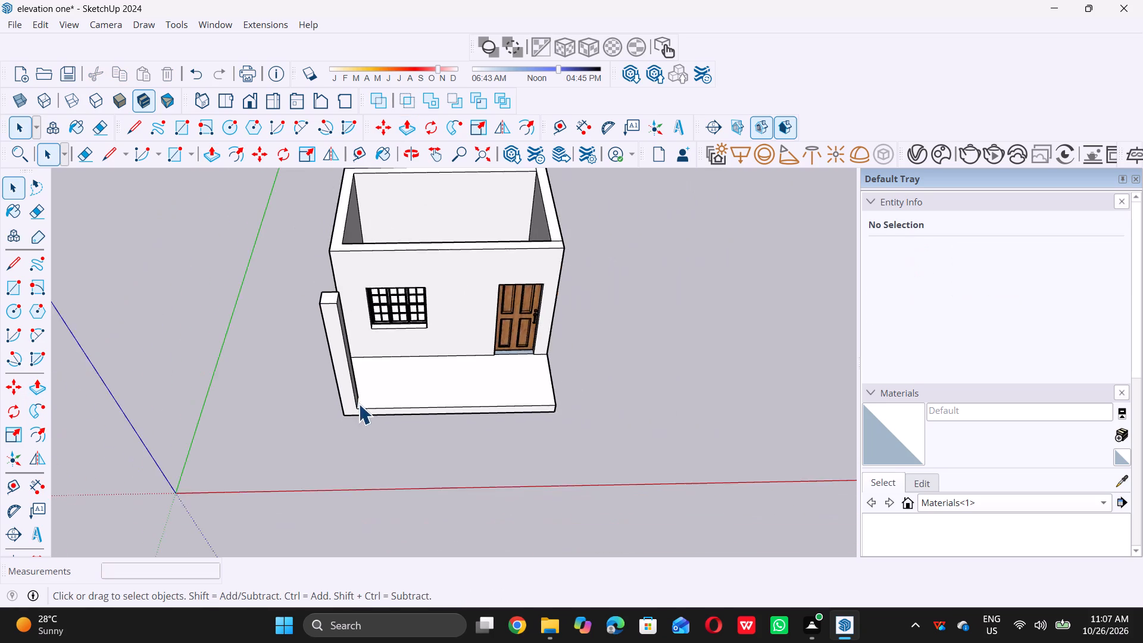
scroll(358, 405, down, 4)
middle_drag(357, 401, 389, 279)
middle_drag(458, 344, 429, 319)
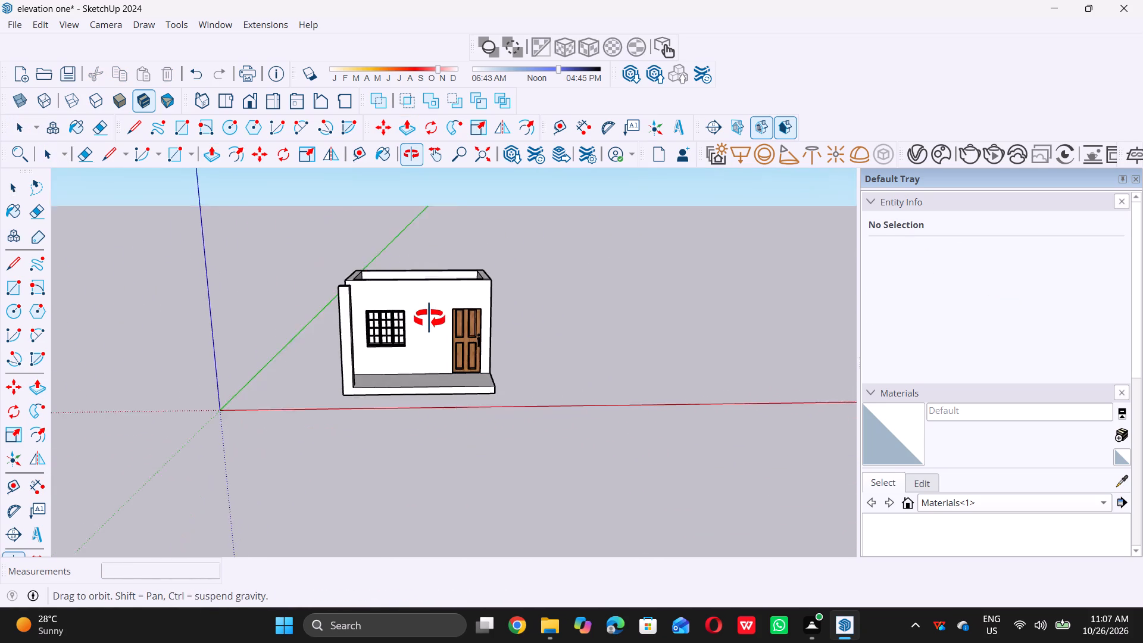
middle_drag(429, 319, 425, 304)
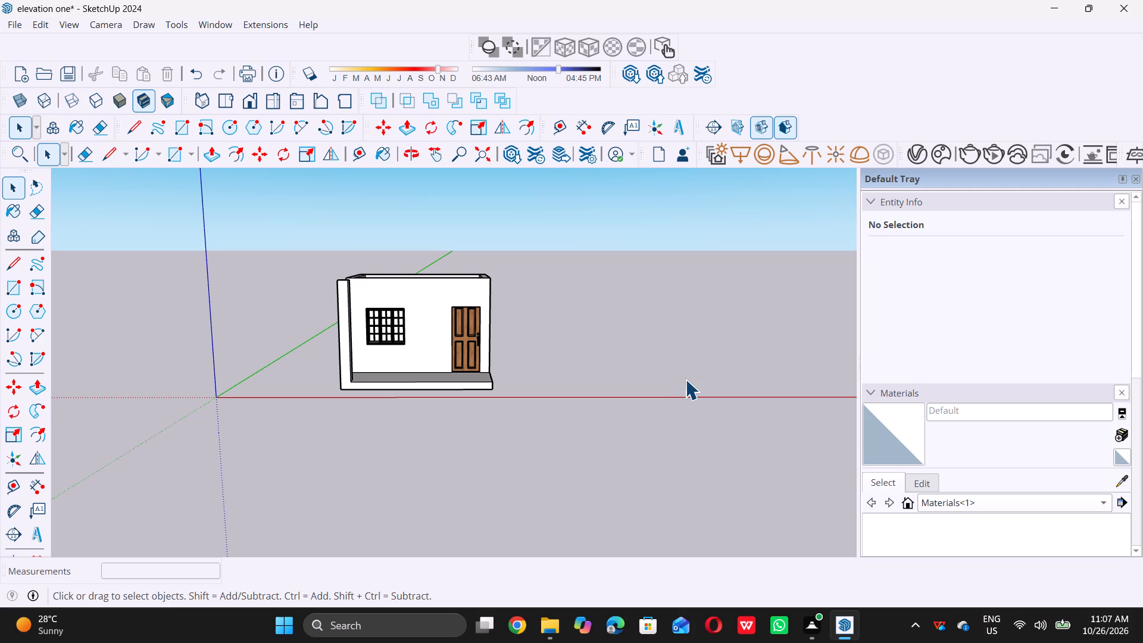
scroll(640, 399, down, 3)
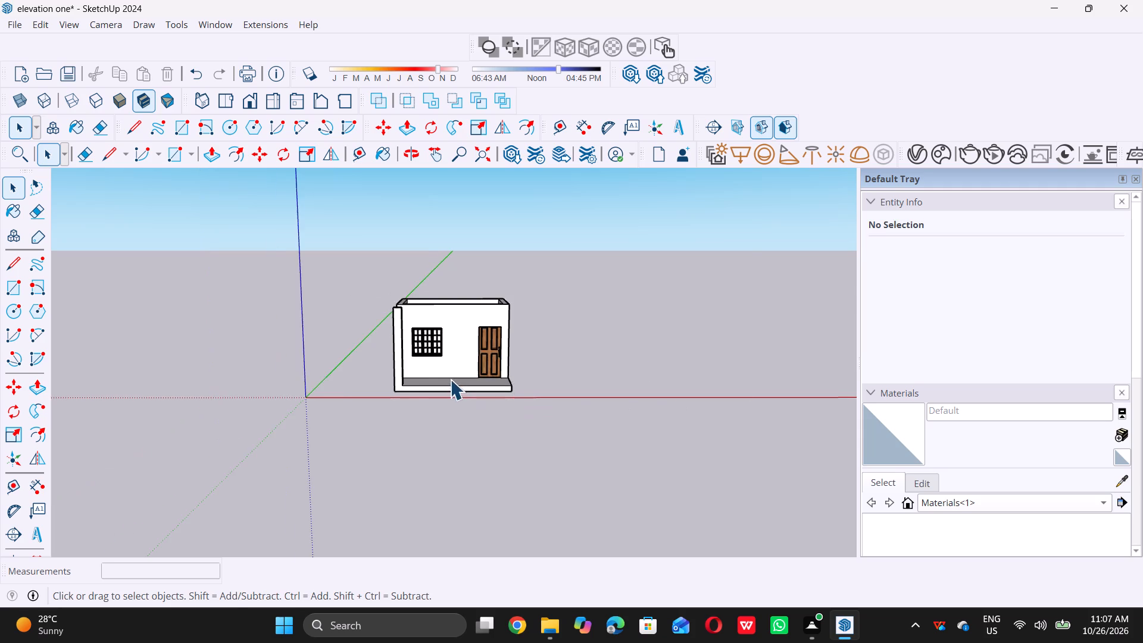
scroll(450, 379, down, 2)
middle_drag(446, 373, 463, 385)
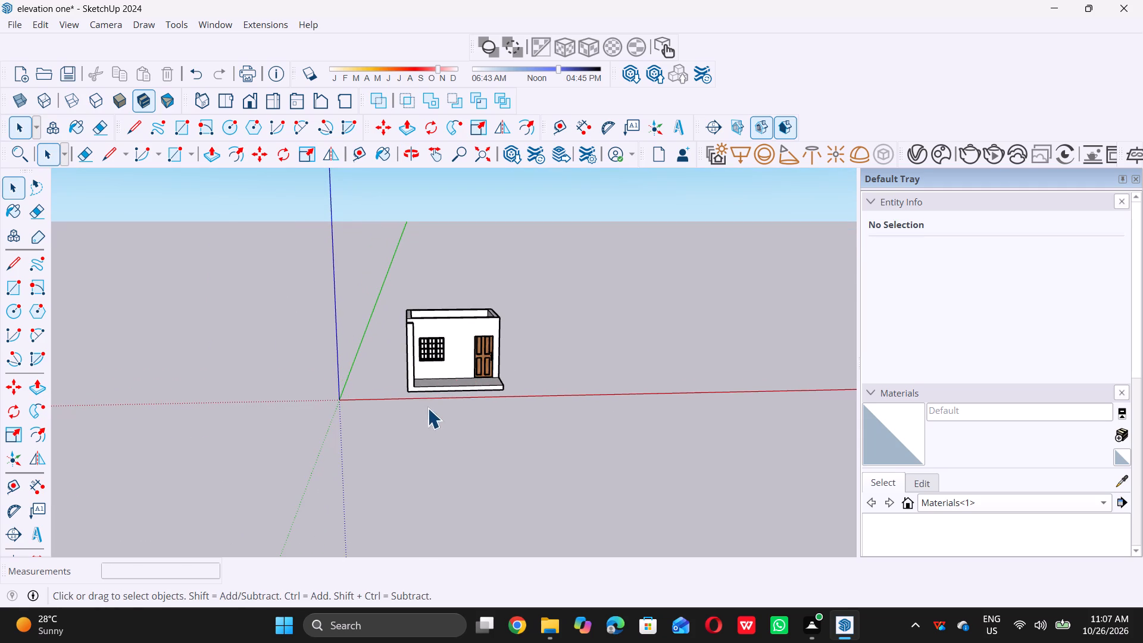
scroll(420, 397, up, 6)
middle_drag(435, 377, 411, 359)
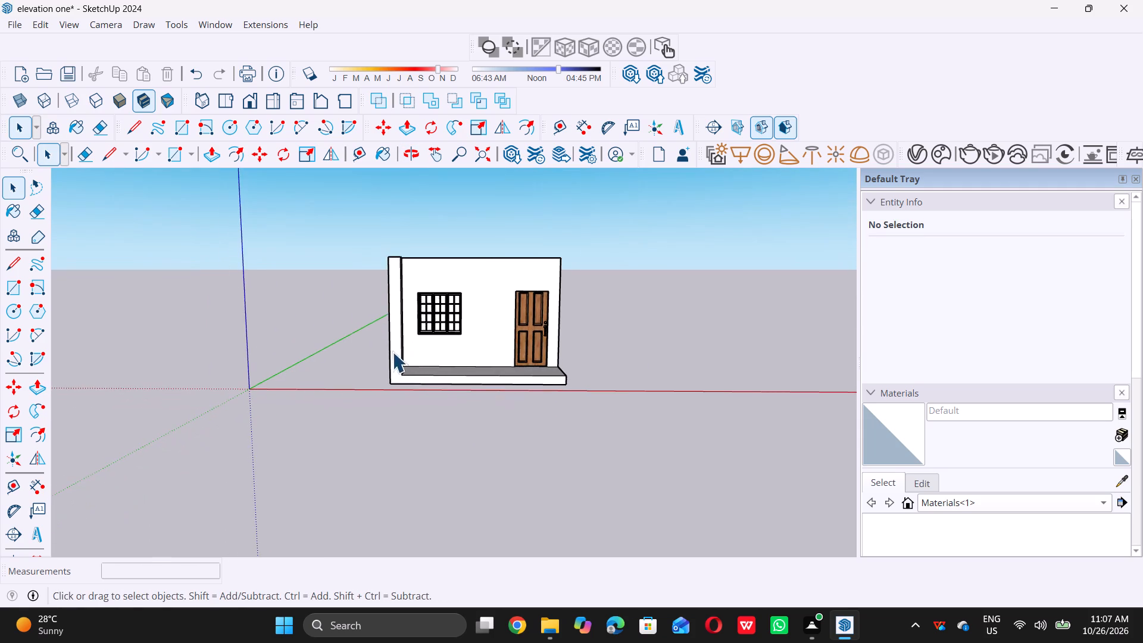
scroll(392, 352, up, 4)
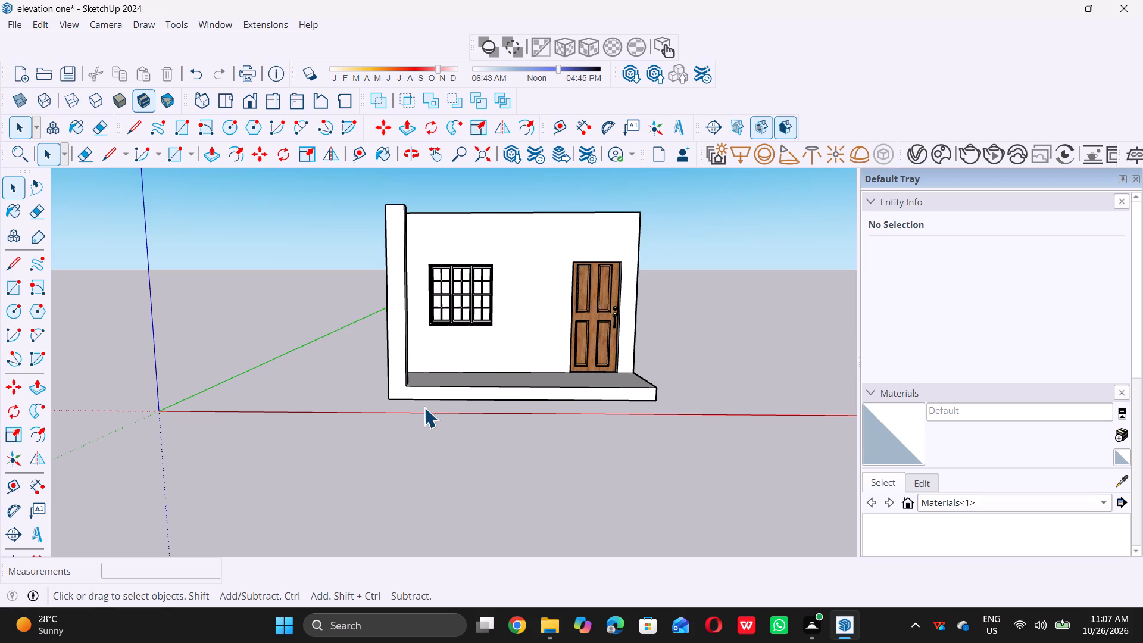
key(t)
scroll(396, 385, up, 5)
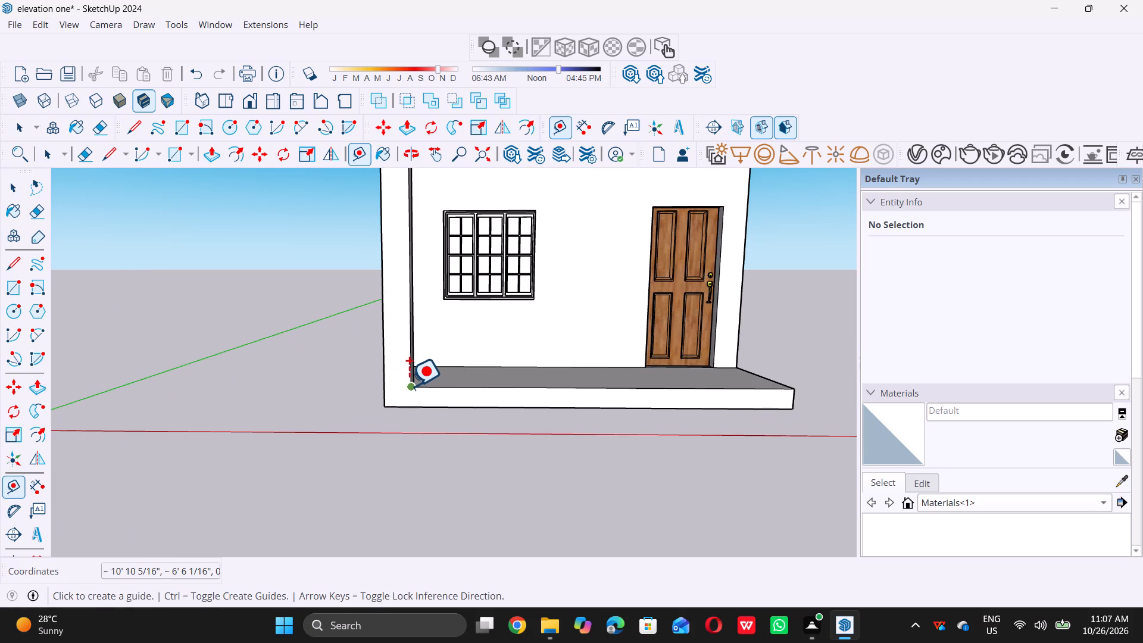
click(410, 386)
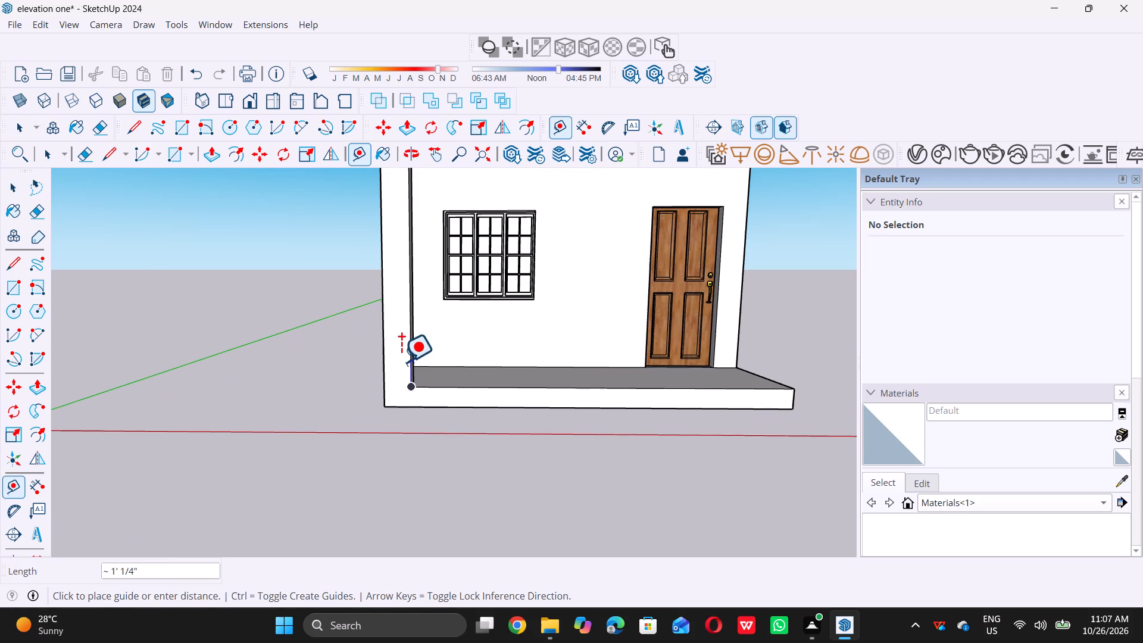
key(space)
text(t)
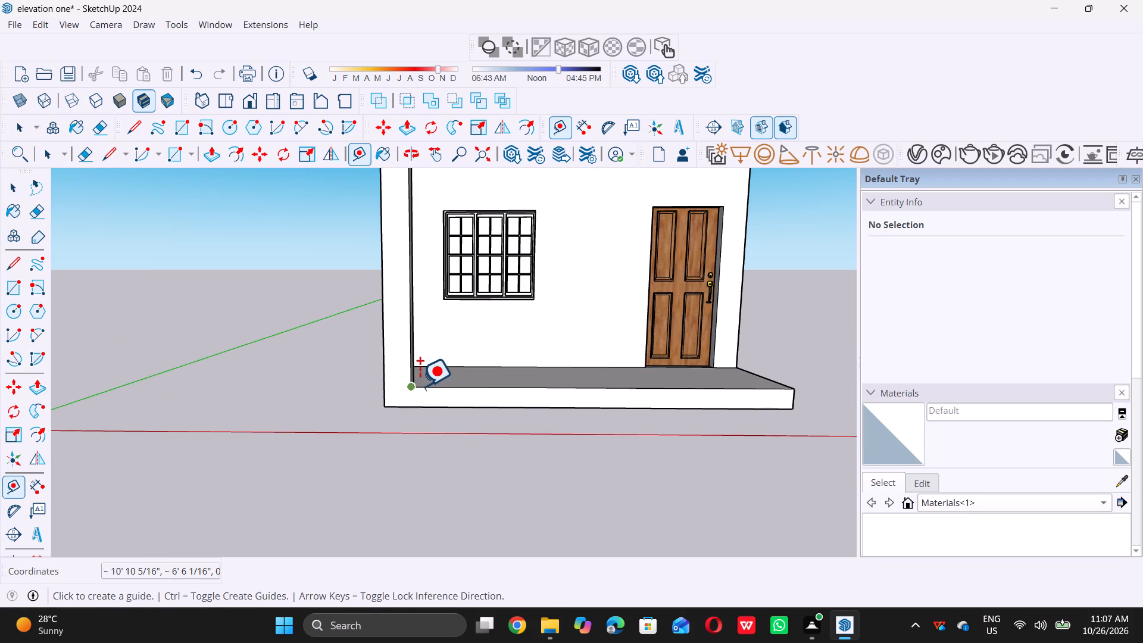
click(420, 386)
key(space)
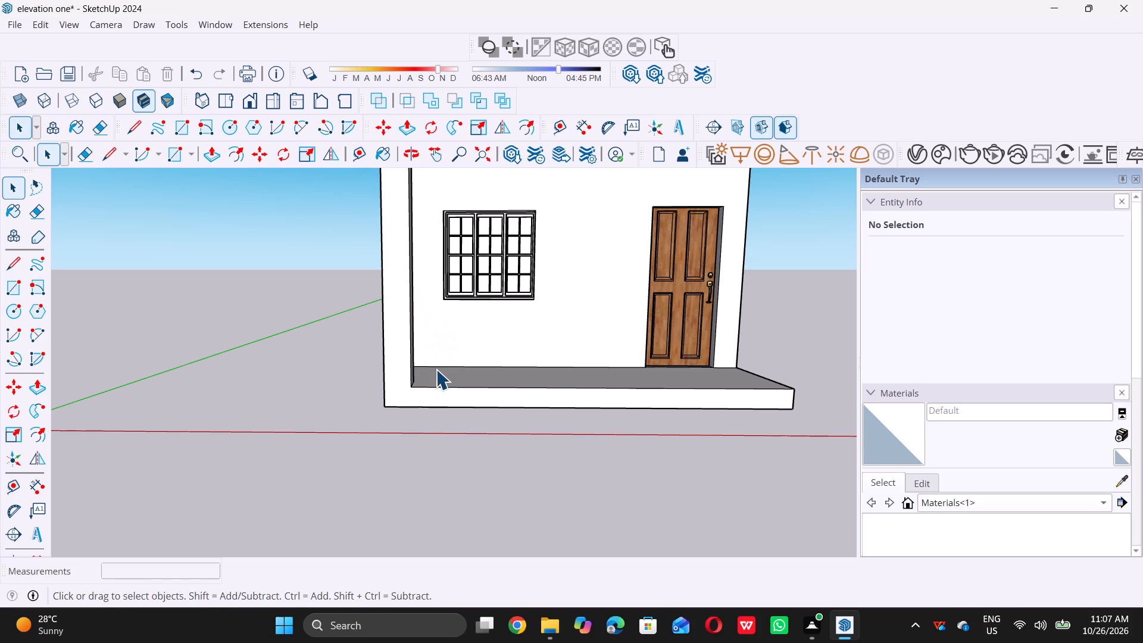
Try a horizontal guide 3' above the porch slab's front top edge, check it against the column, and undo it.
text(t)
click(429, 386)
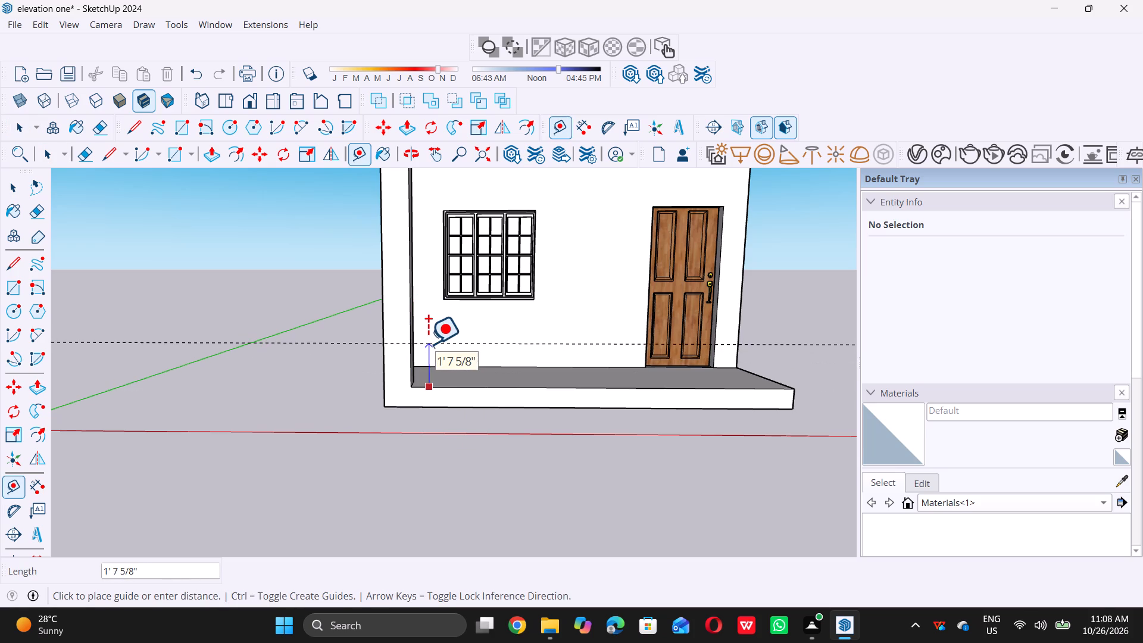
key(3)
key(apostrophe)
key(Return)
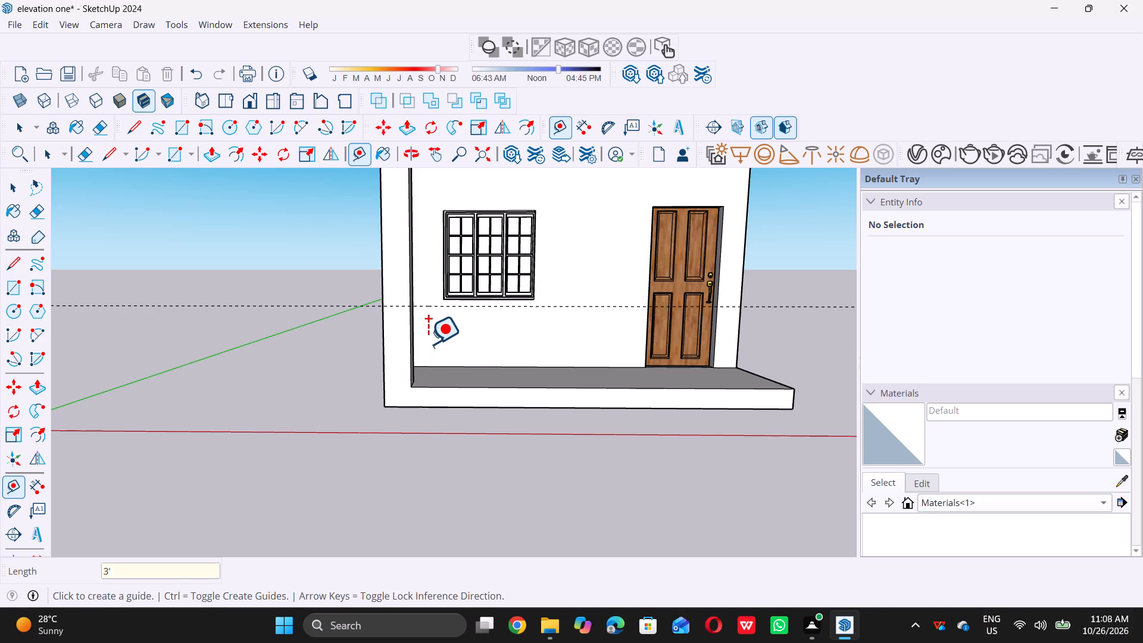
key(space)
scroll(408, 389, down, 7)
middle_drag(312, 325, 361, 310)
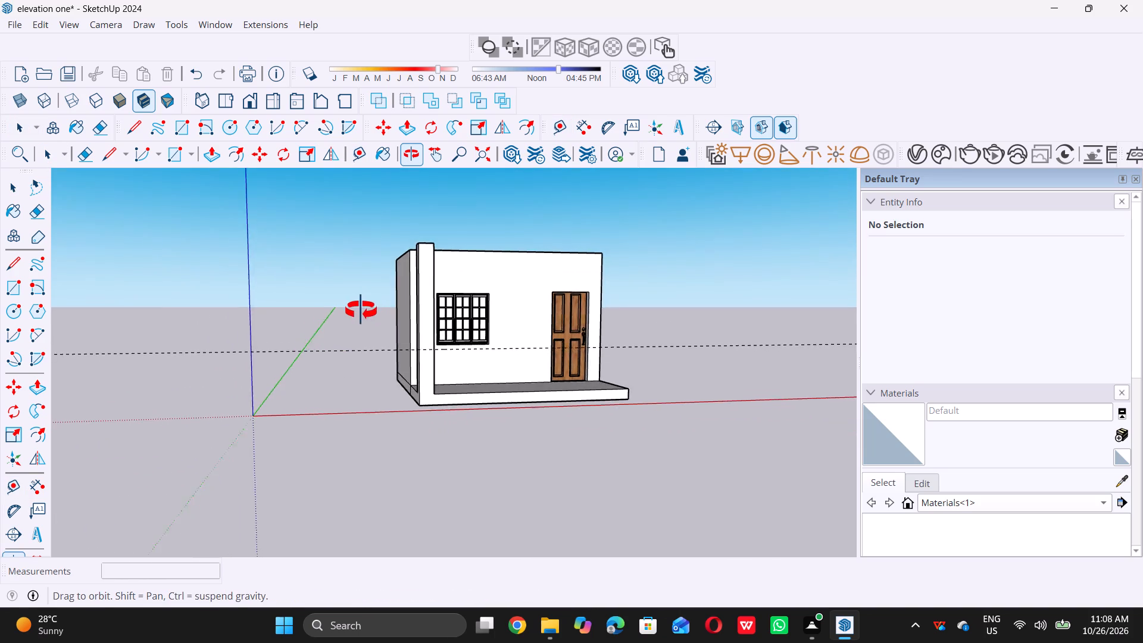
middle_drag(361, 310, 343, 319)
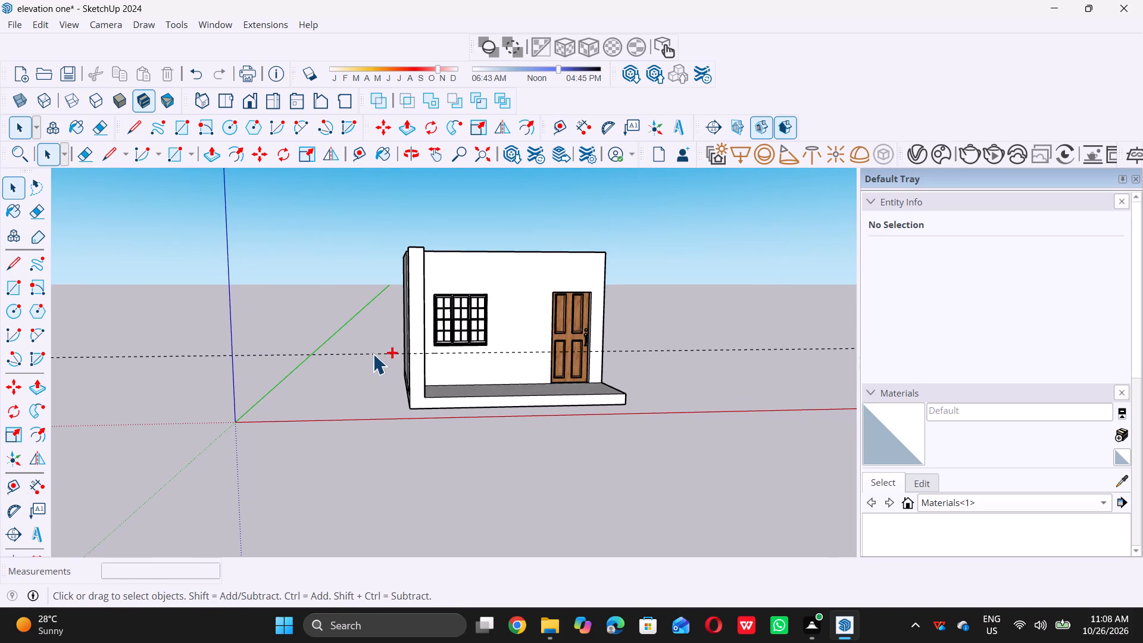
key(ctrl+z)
Place a horizontal guide 2' above the porch slab's front top edge.
key(t)
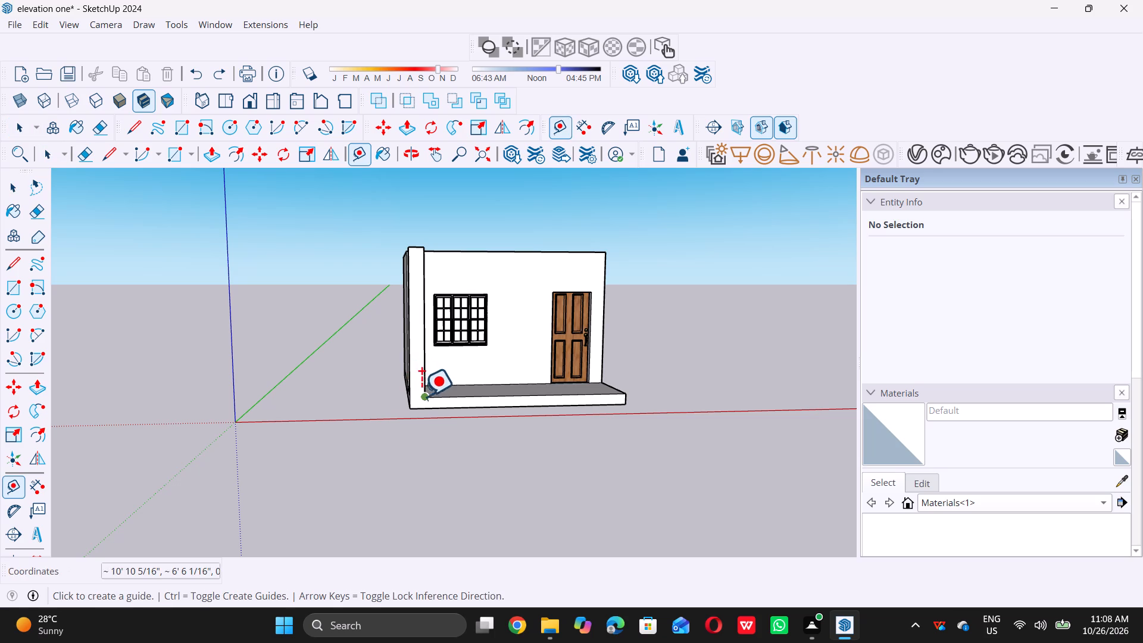
click(436, 395)
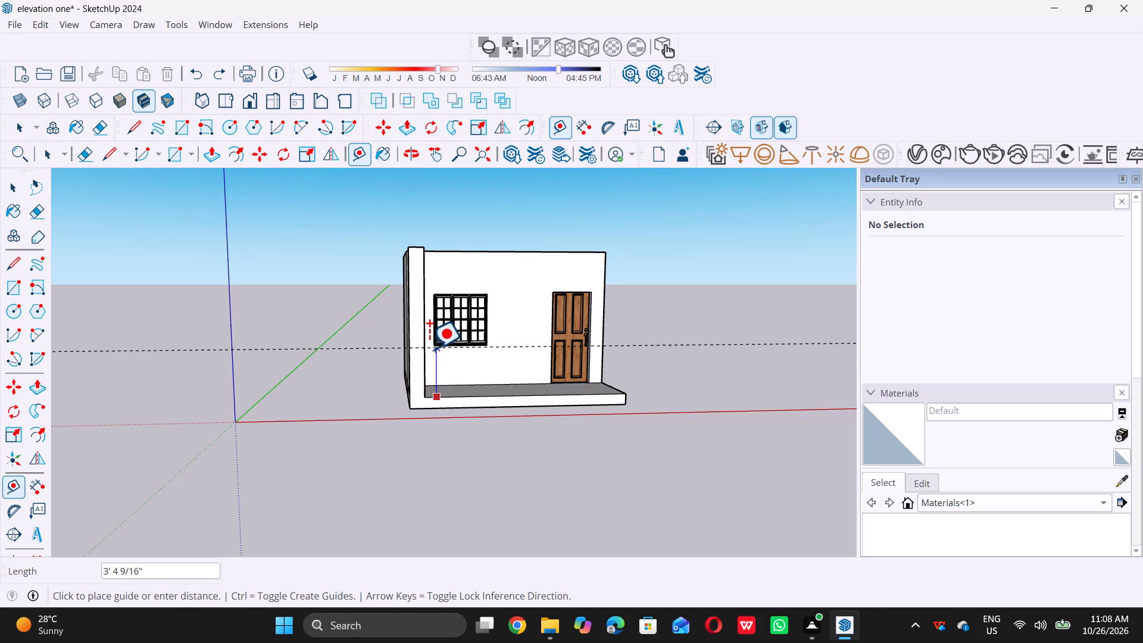
text(2')
key(Return)
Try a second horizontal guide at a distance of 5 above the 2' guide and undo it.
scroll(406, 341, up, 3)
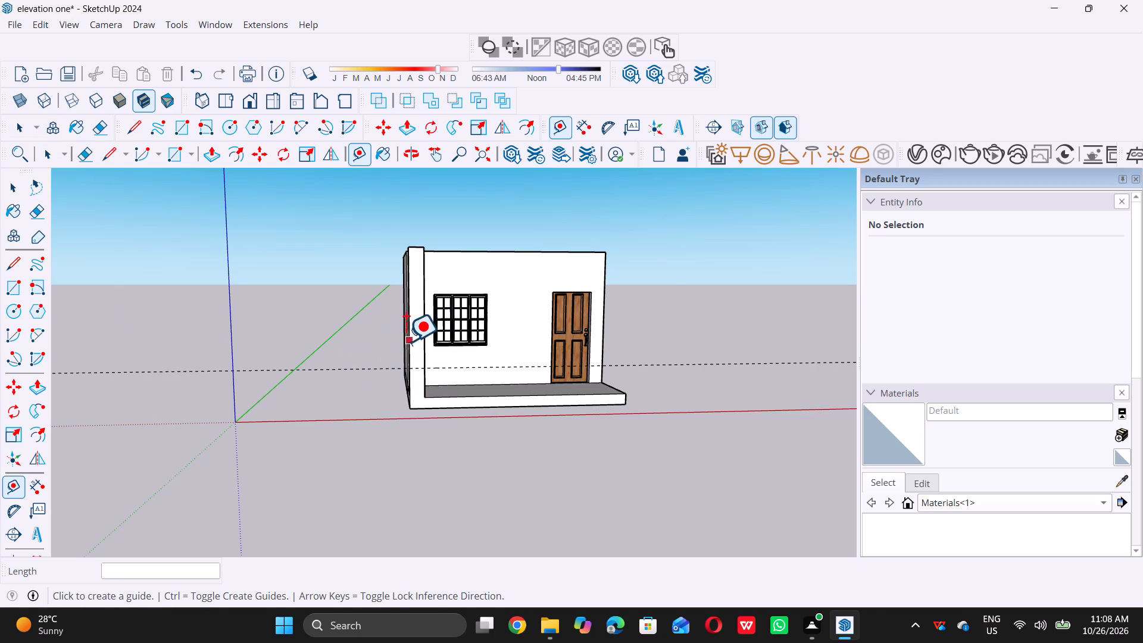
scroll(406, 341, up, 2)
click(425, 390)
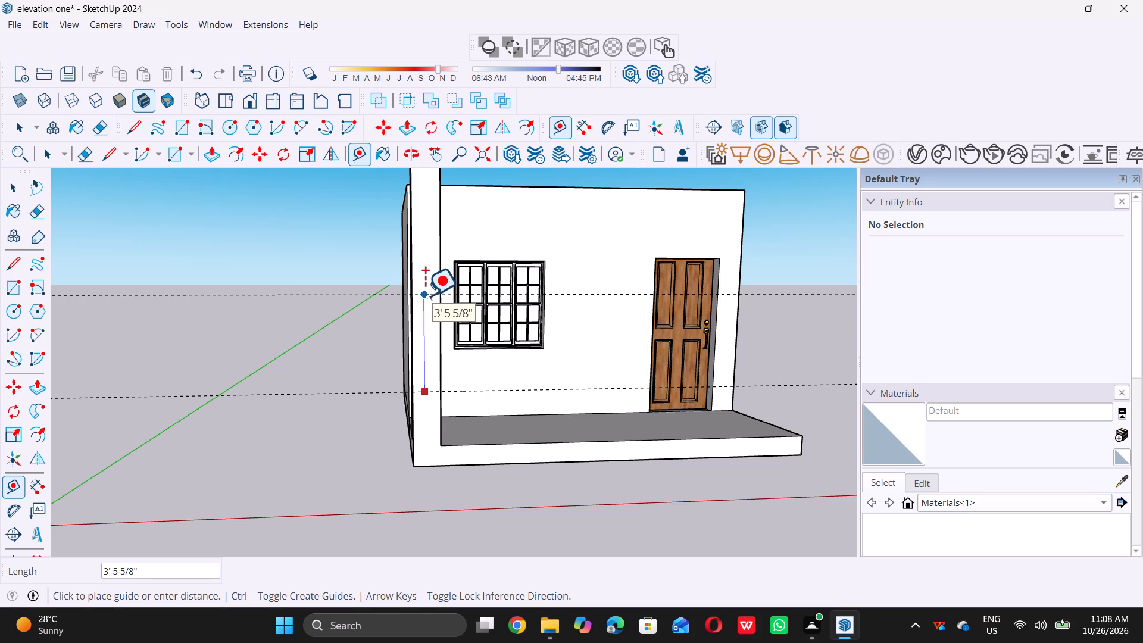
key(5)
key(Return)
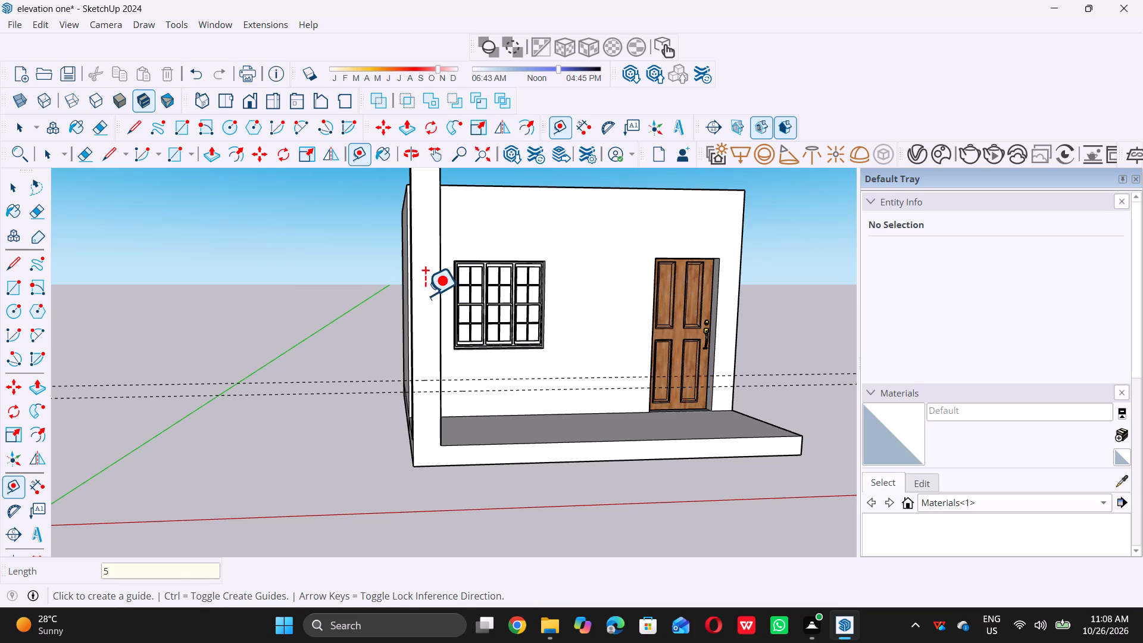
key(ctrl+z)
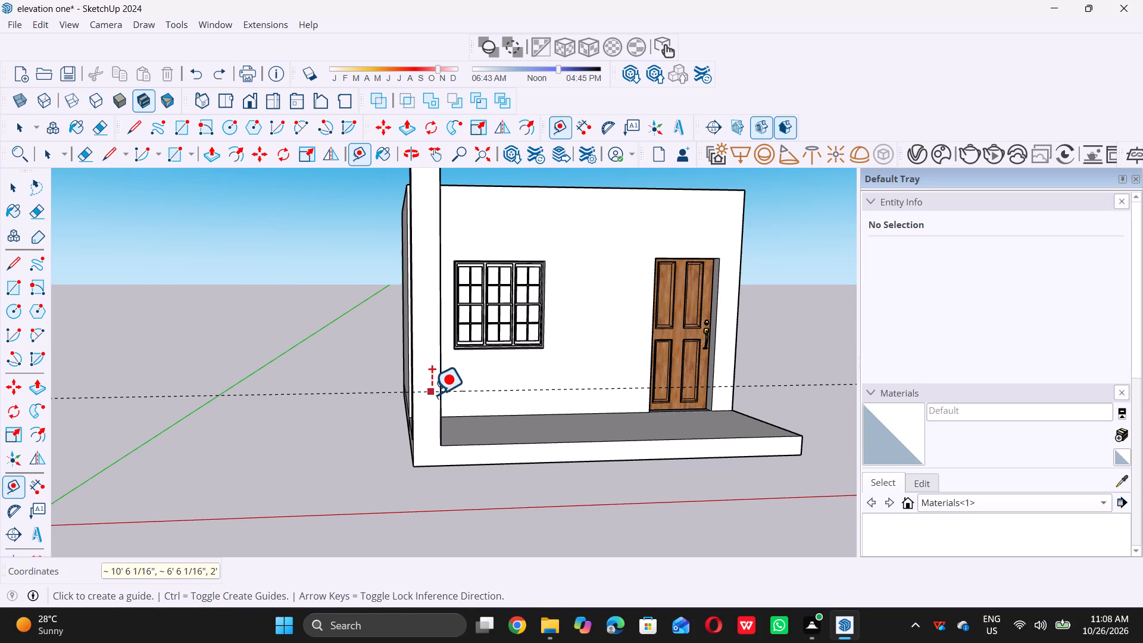
Place a second horizontal guide 5' above the 2' guide, across the porch column.
click(430, 391)
text(5')
key(Return)
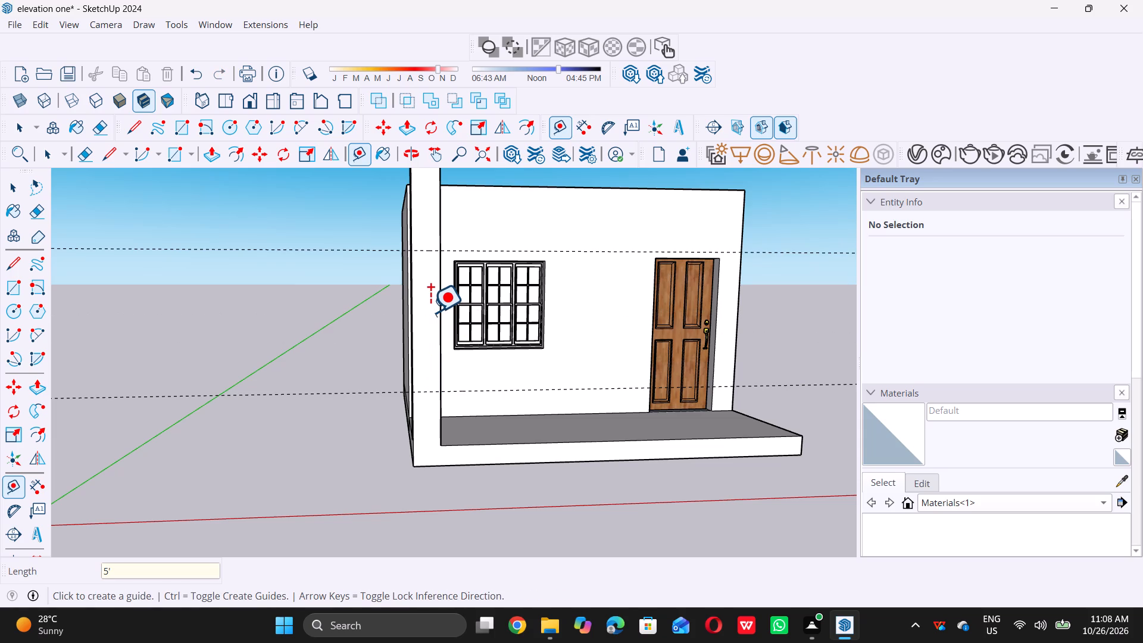
key(space)
Draw a 5' by 1' rectangle on the column's front face between the two guides.
scroll(370, 374, down, 6)
middle_drag(288, 369, 383, 402)
scroll(444, 372, up, 5)
key(r)
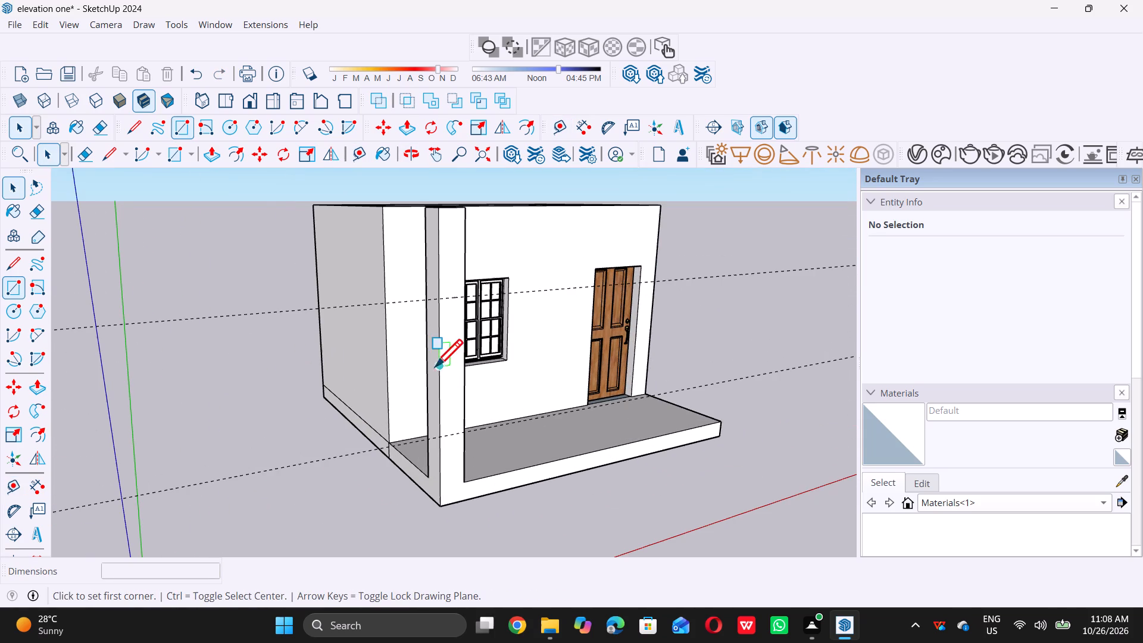
click(439, 299)
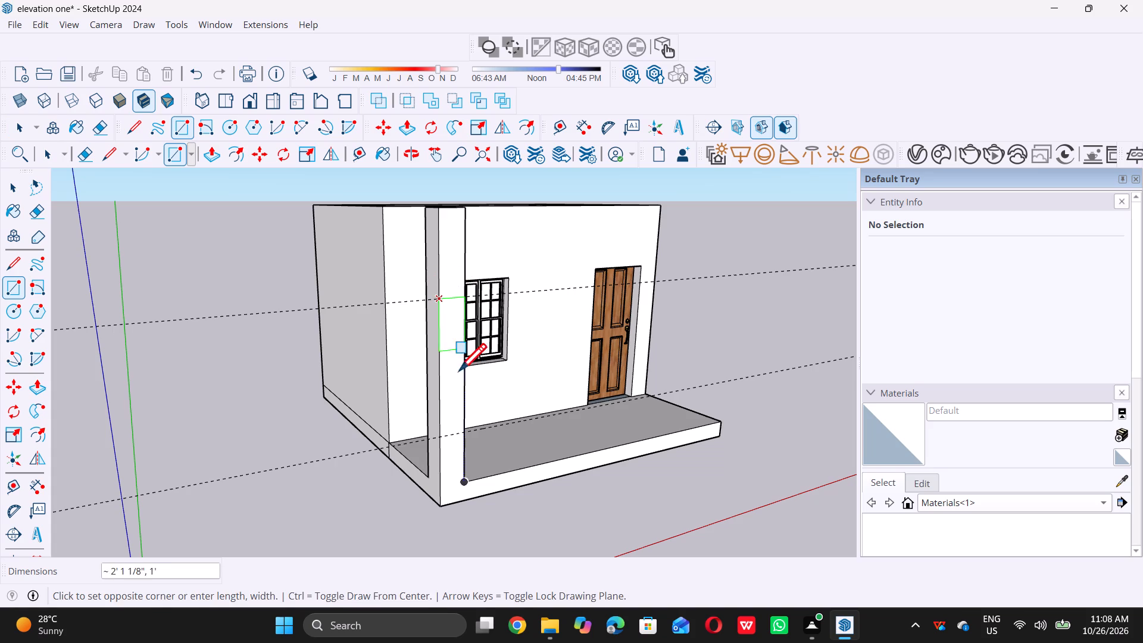
click(469, 430)
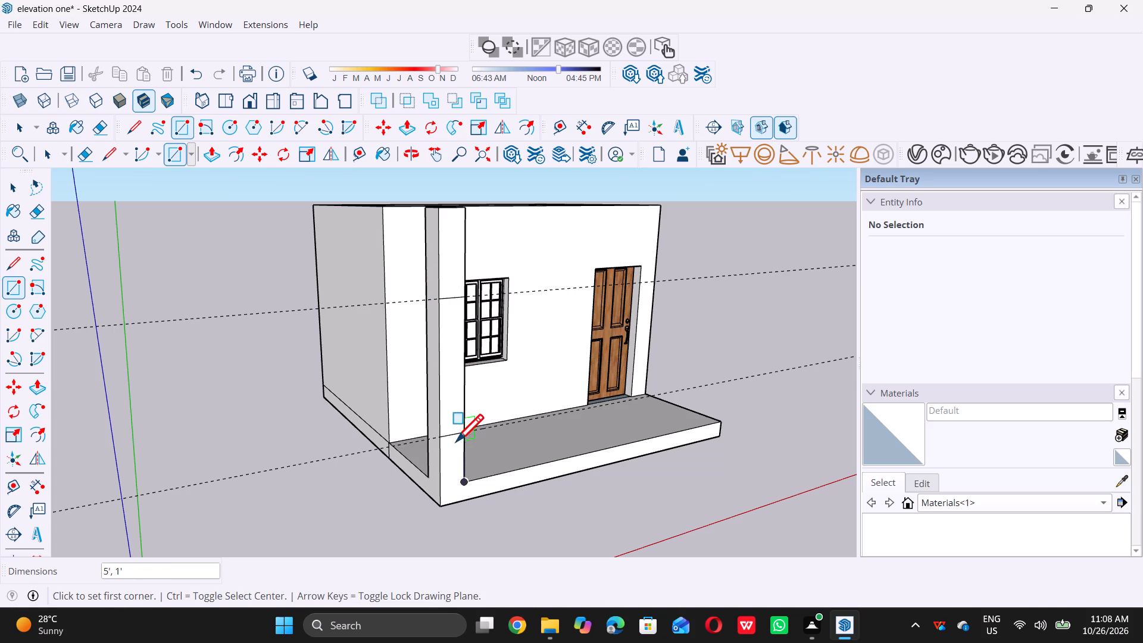
key(space)
Delete all the guides in the model.
click(40, 29)
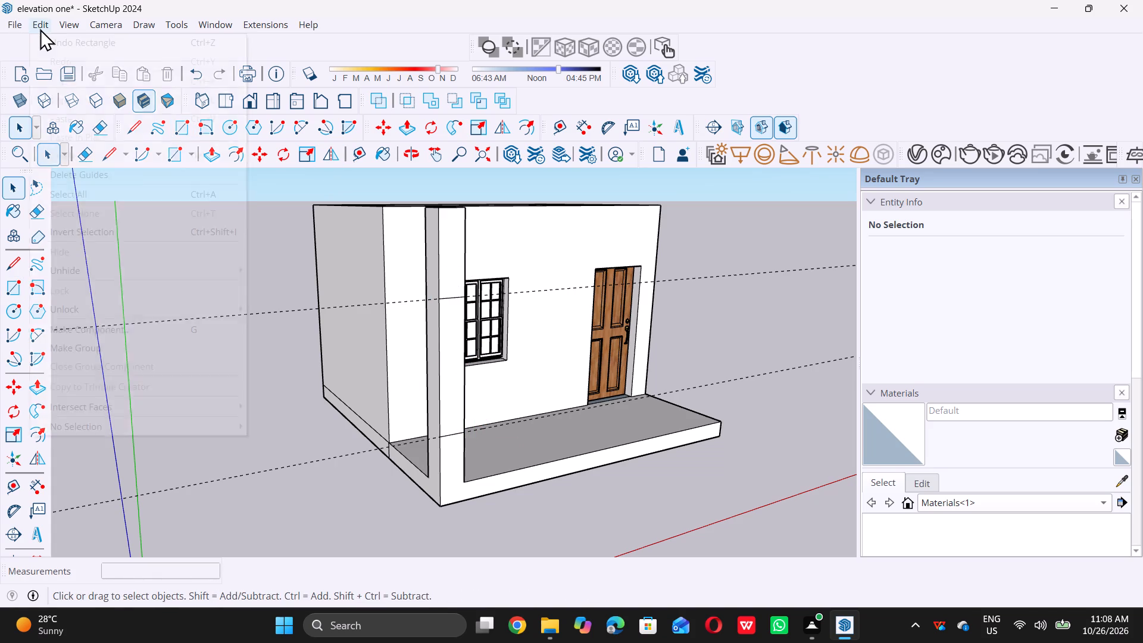
click(93, 174)
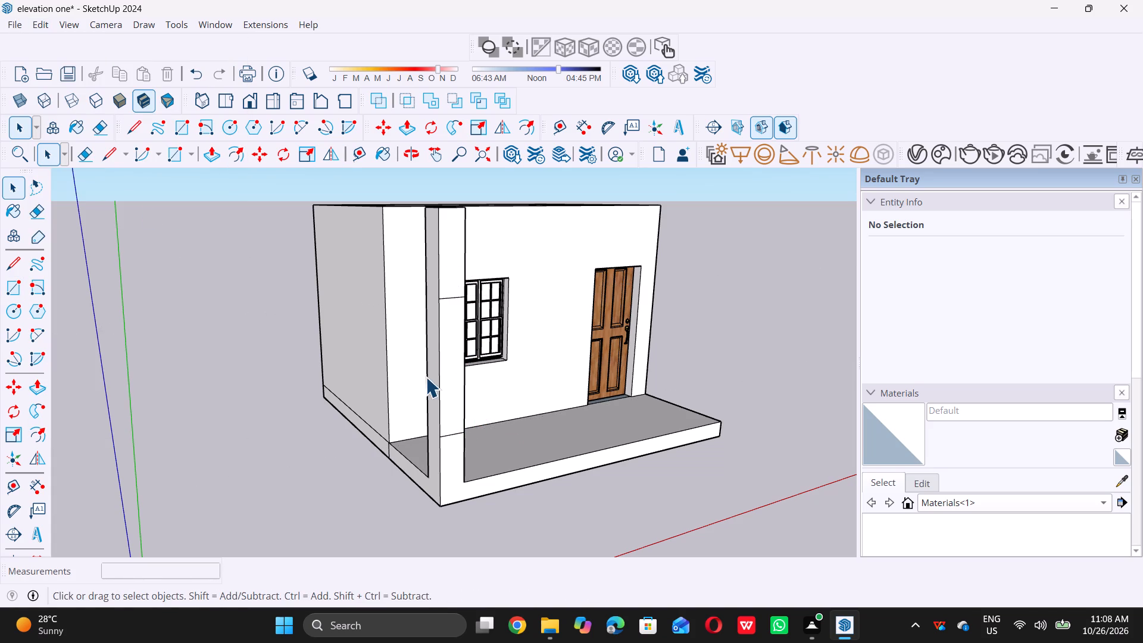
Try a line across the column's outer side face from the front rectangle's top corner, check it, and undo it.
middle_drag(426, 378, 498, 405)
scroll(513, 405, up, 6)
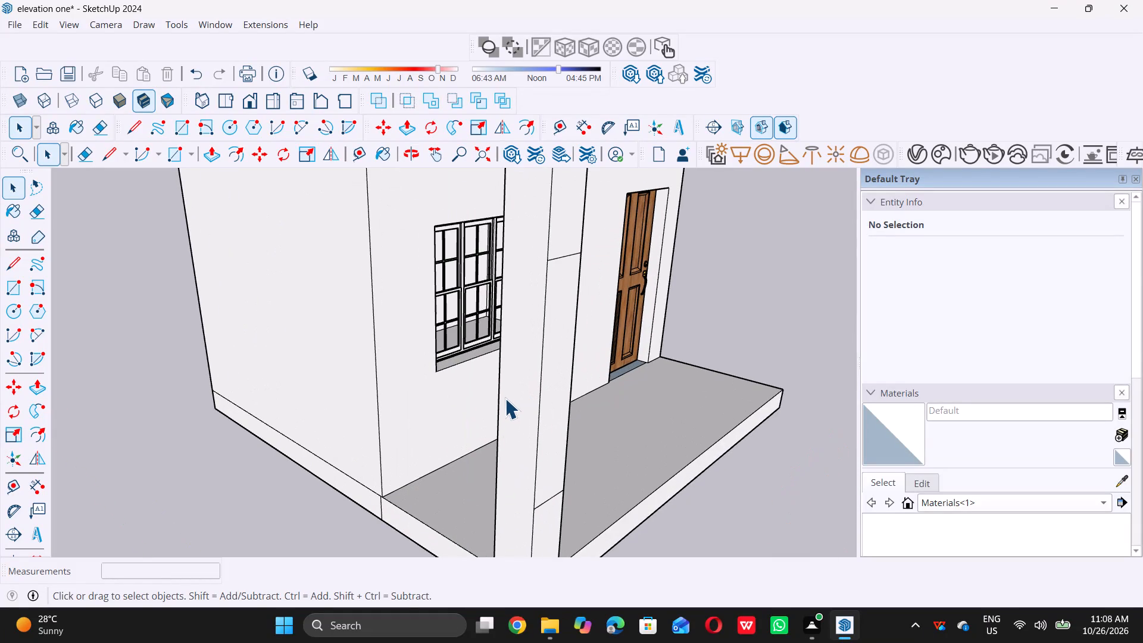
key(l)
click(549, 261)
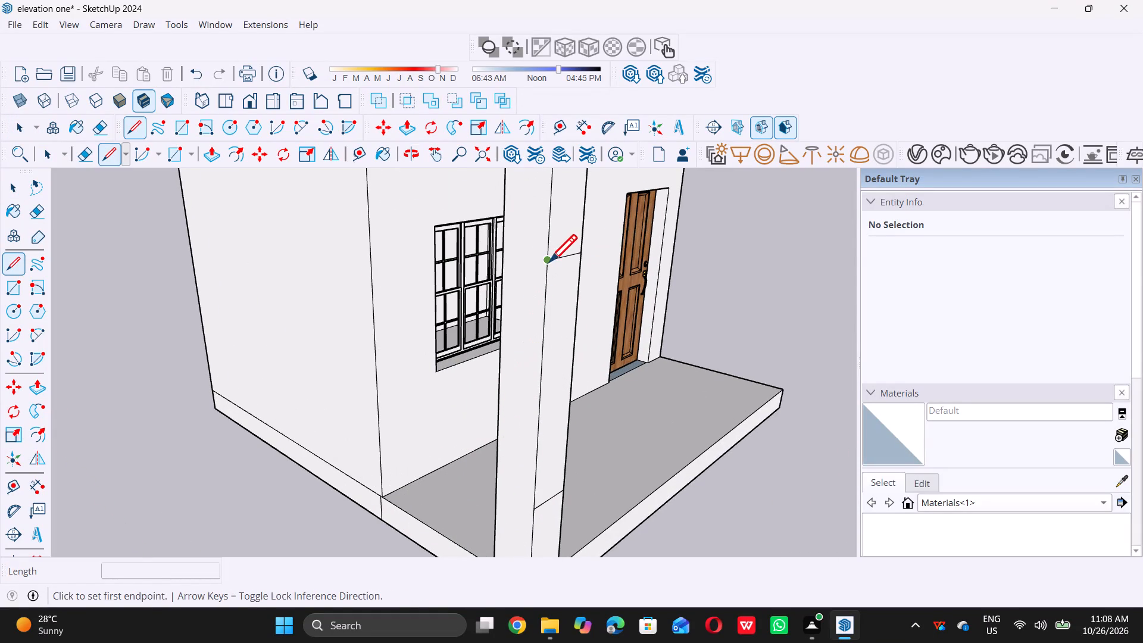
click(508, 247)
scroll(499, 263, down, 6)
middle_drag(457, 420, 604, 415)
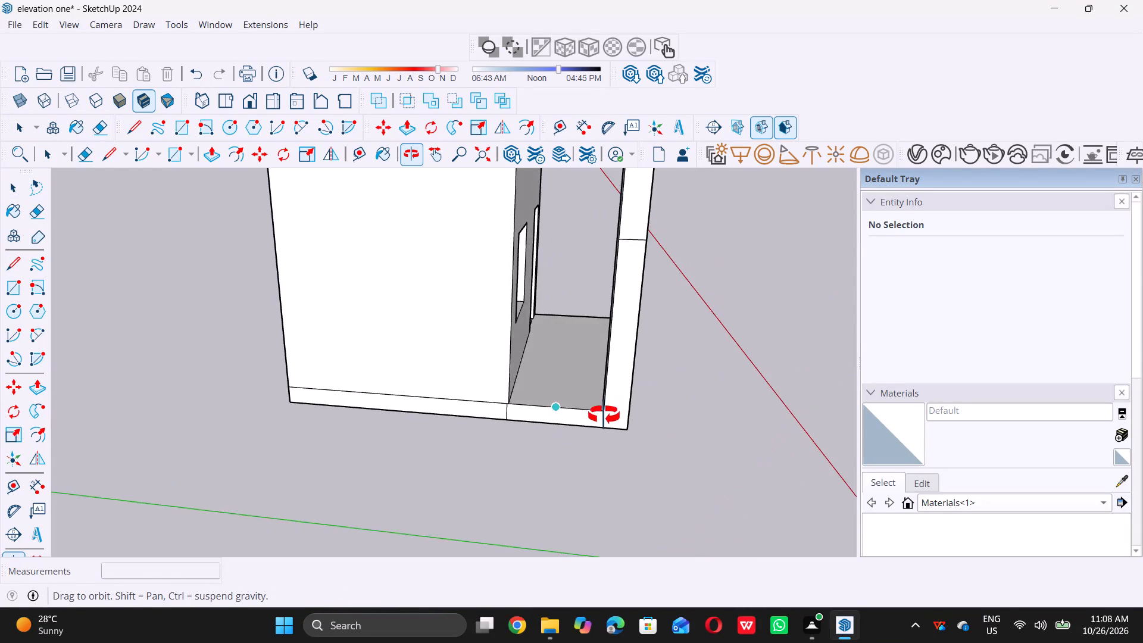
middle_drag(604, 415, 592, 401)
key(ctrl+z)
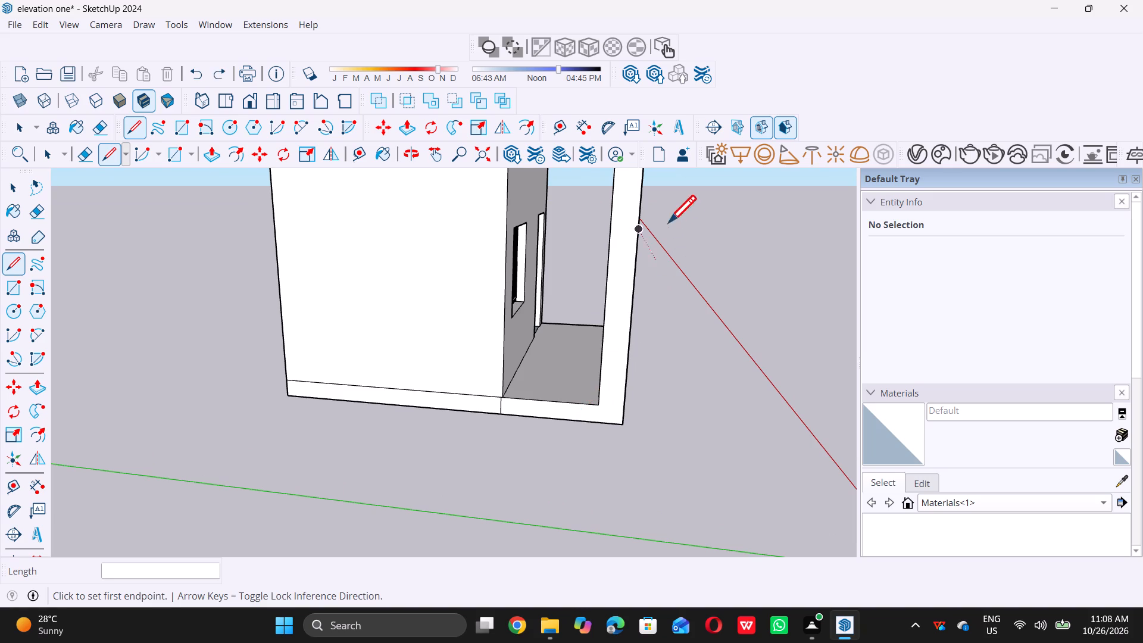
Draw horizontal 1' lines across the column's outer side face, level with the front rectangle's top and bottom edges.
middle_drag(636, 238, 598, 232)
scroll(608, 218, up, 4)
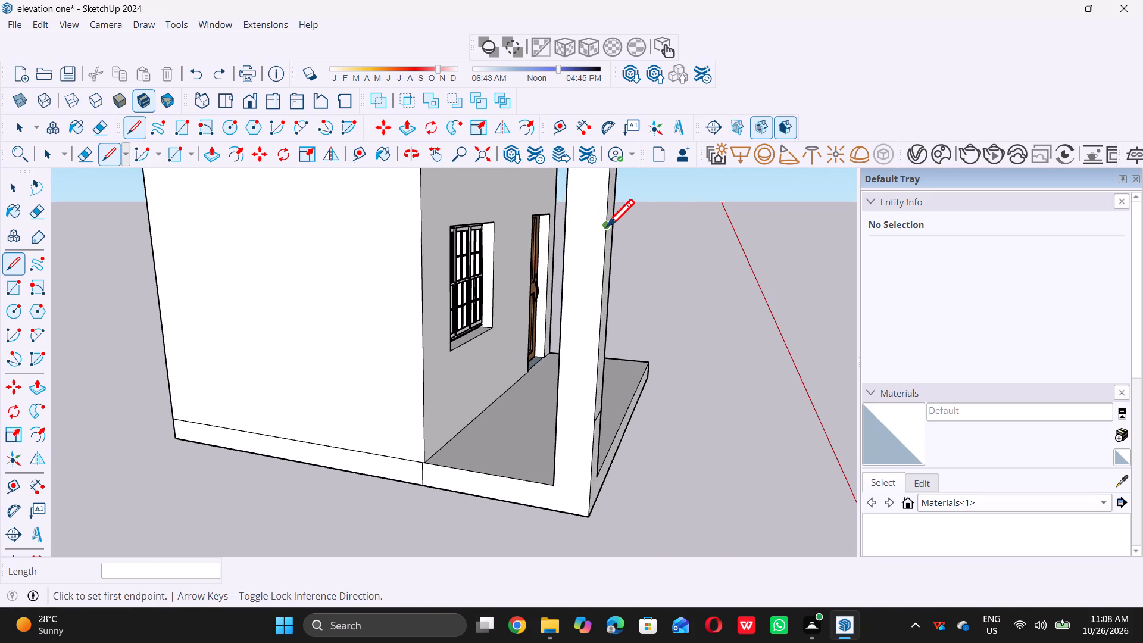
click(608, 224)
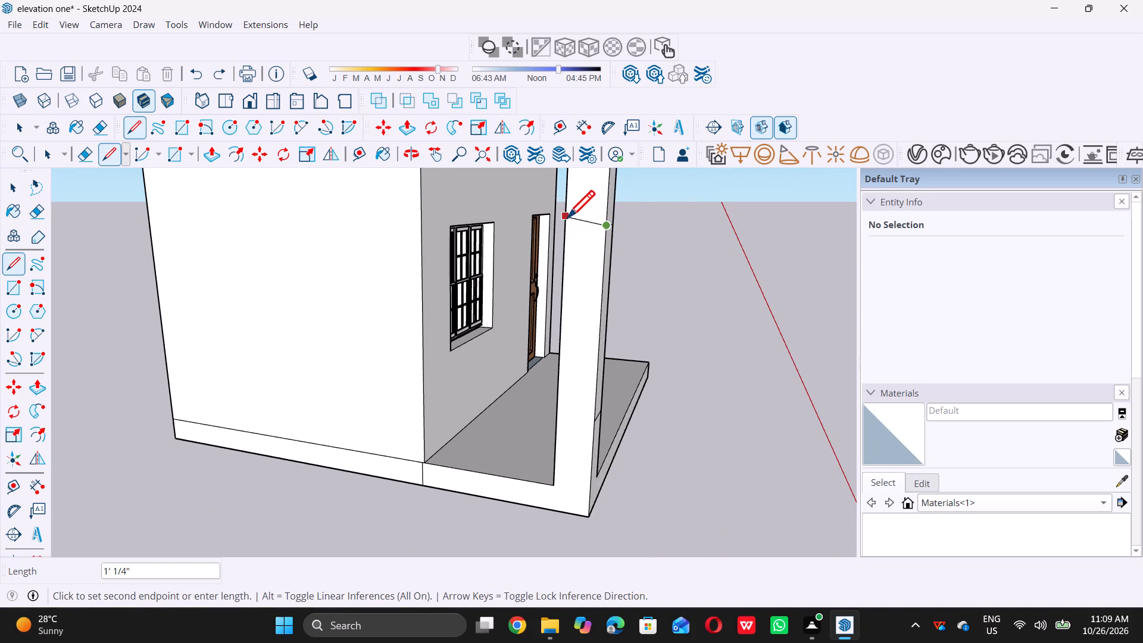
middle_drag(572, 303, 639, 287)
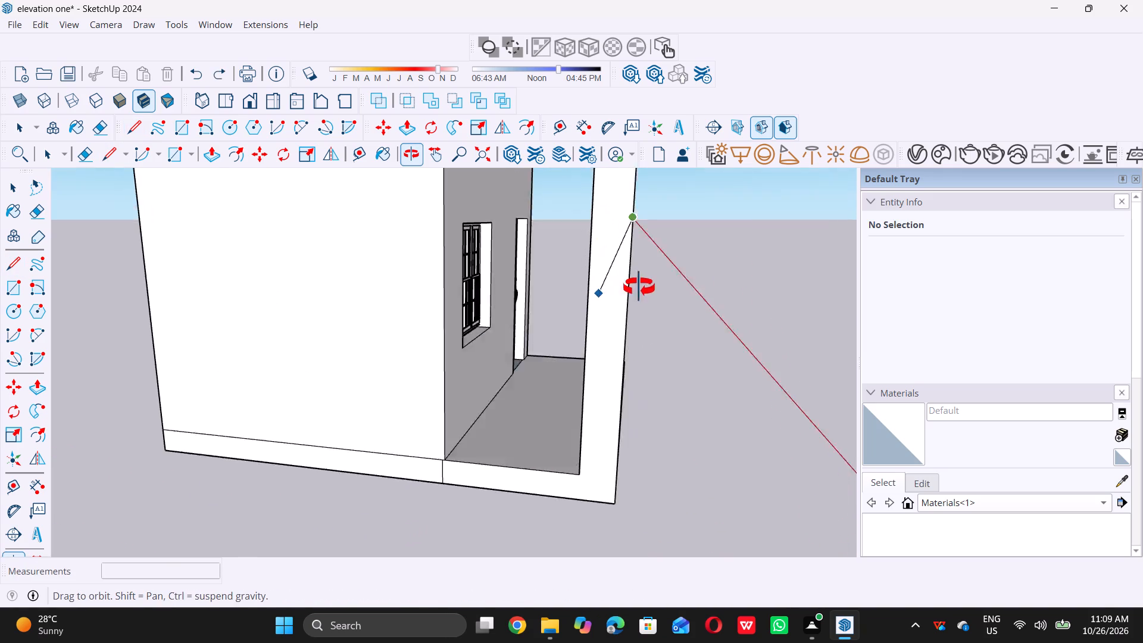
middle_drag(639, 287, 638, 277)
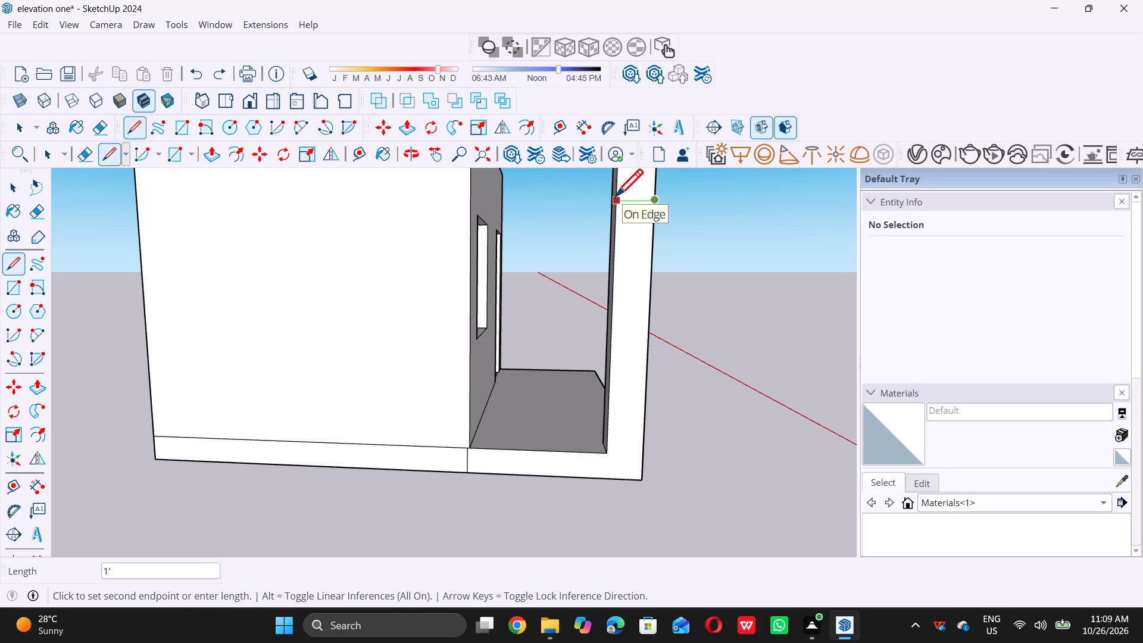
click(616, 196)
middle_drag(629, 402, 589, 381)
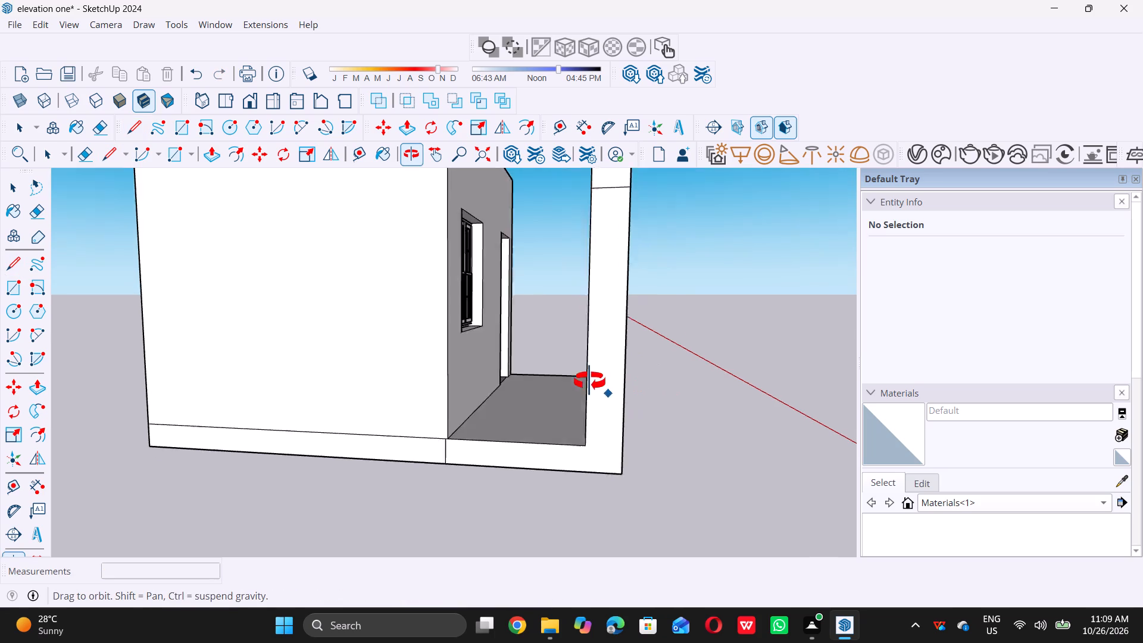
middle_drag(589, 381, 585, 377)
click(595, 355)
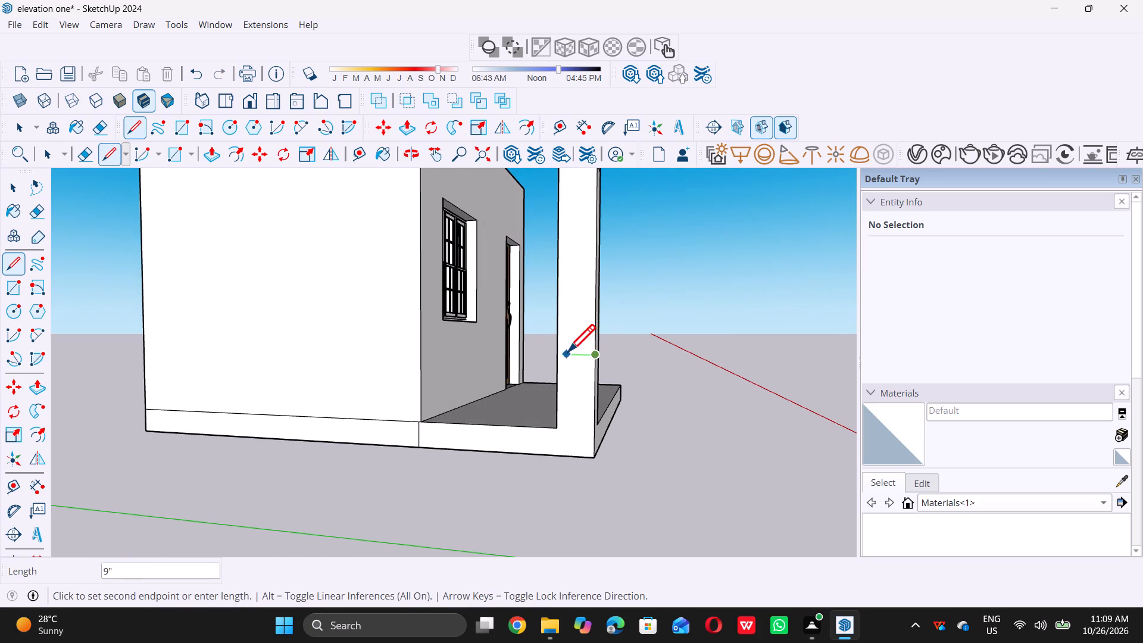
click(561, 351)
Continue the lower and upper 1' division lines across the column's rear face, opposite the house wall.
scroll(548, 378, down, 6)
middle_drag(540, 386, 649, 410)
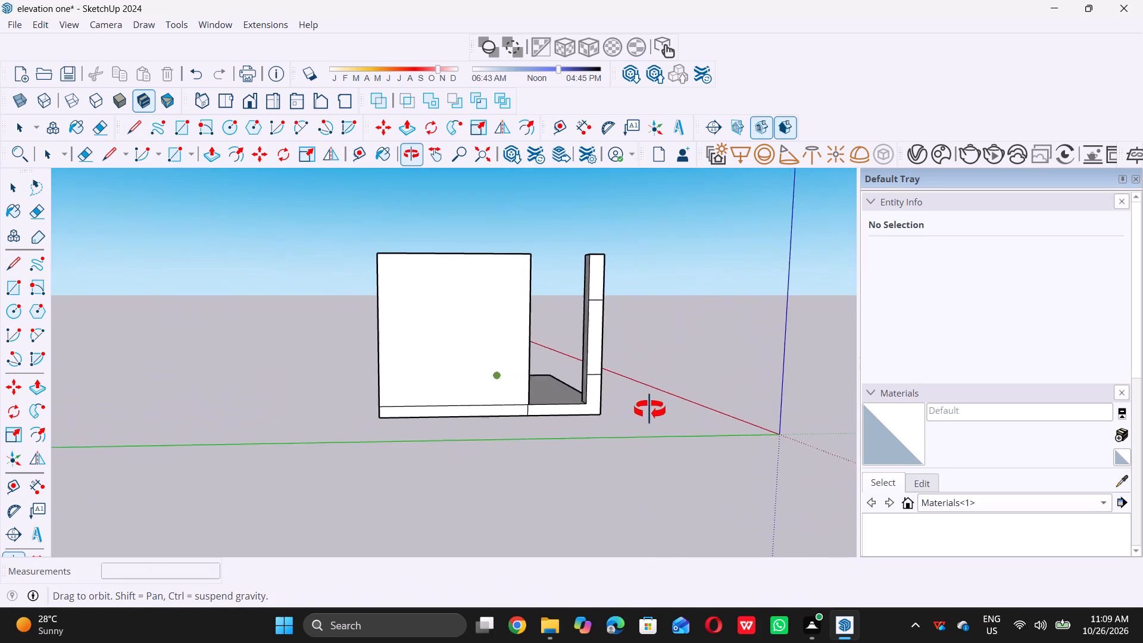
middle_drag(649, 410, 756, 426)
scroll(577, 370, up, 11)
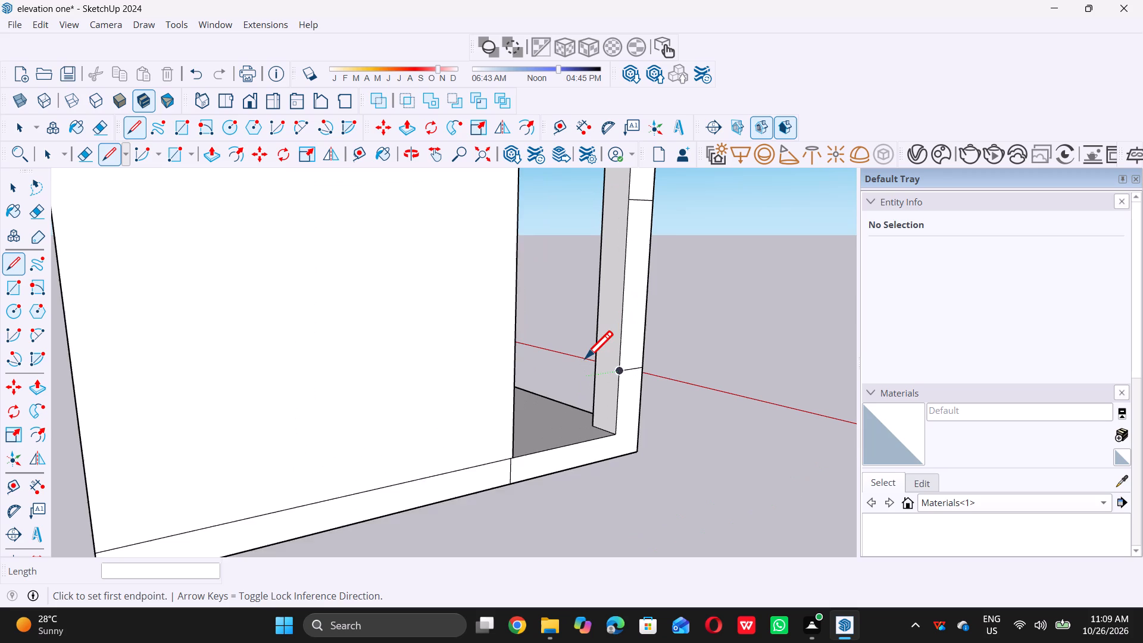
scroll(585, 358, up, 5)
click(639, 377)
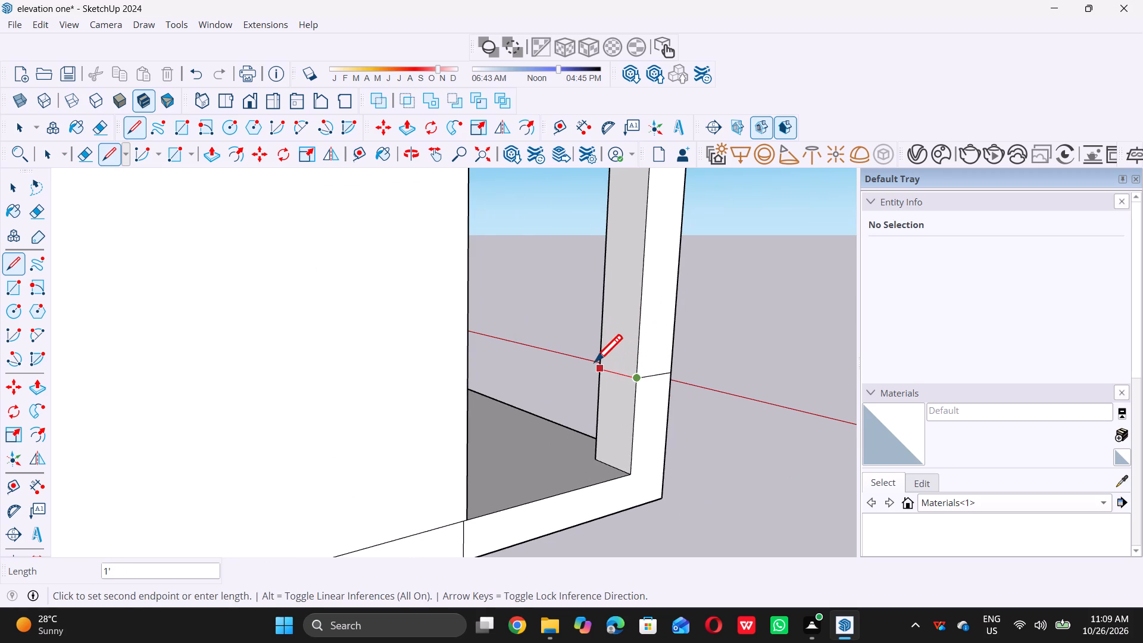
click(595, 361)
scroll(579, 424, down, 12)
scroll(594, 326, up, 3)
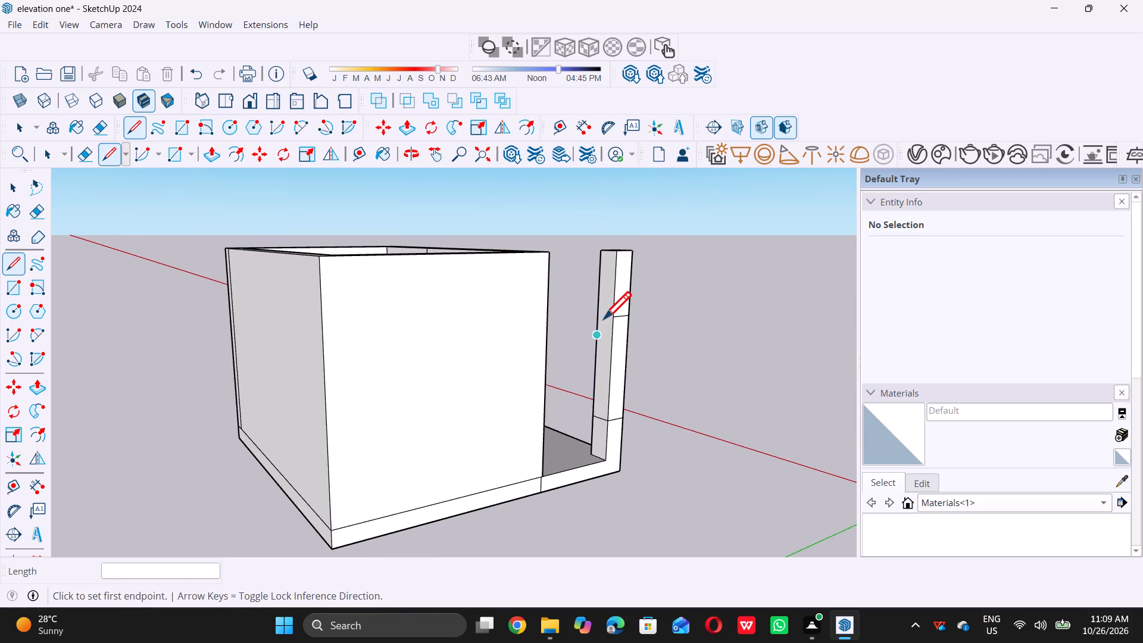
scroll(604, 319, up, 2)
click(624, 315)
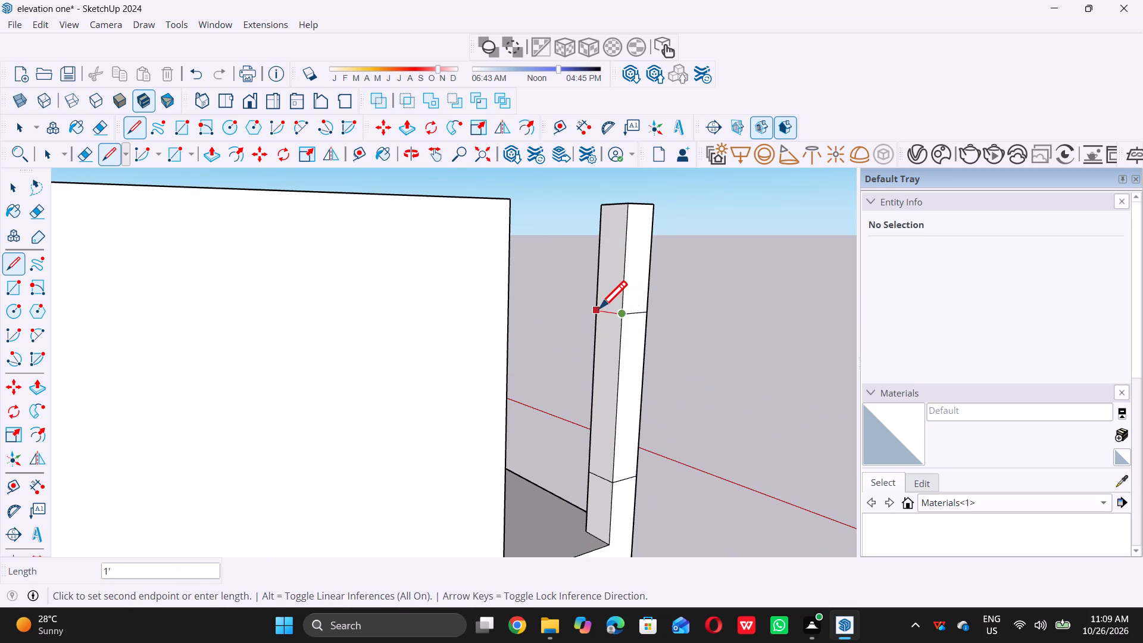
click(599, 308)
Draw the upper and lower 1' division lines across the column's inner side face to complete both rings around it.
scroll(591, 364, down, 6)
middle_drag(674, 369, 207, 395)
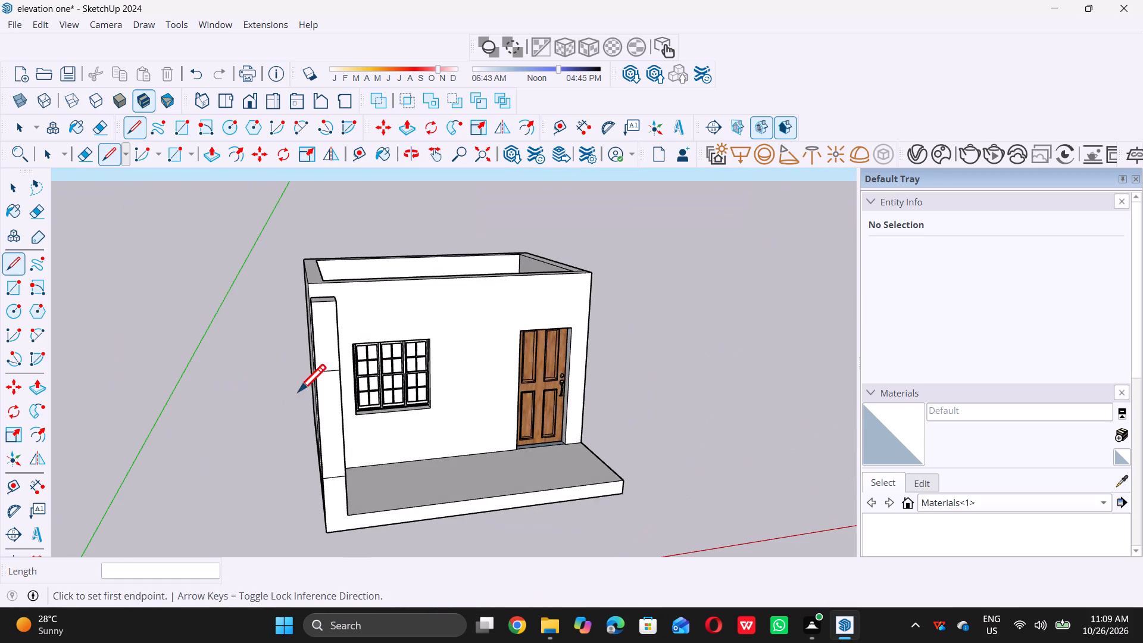
middle_drag(363, 388, 143, 369)
scroll(292, 332, up, 9)
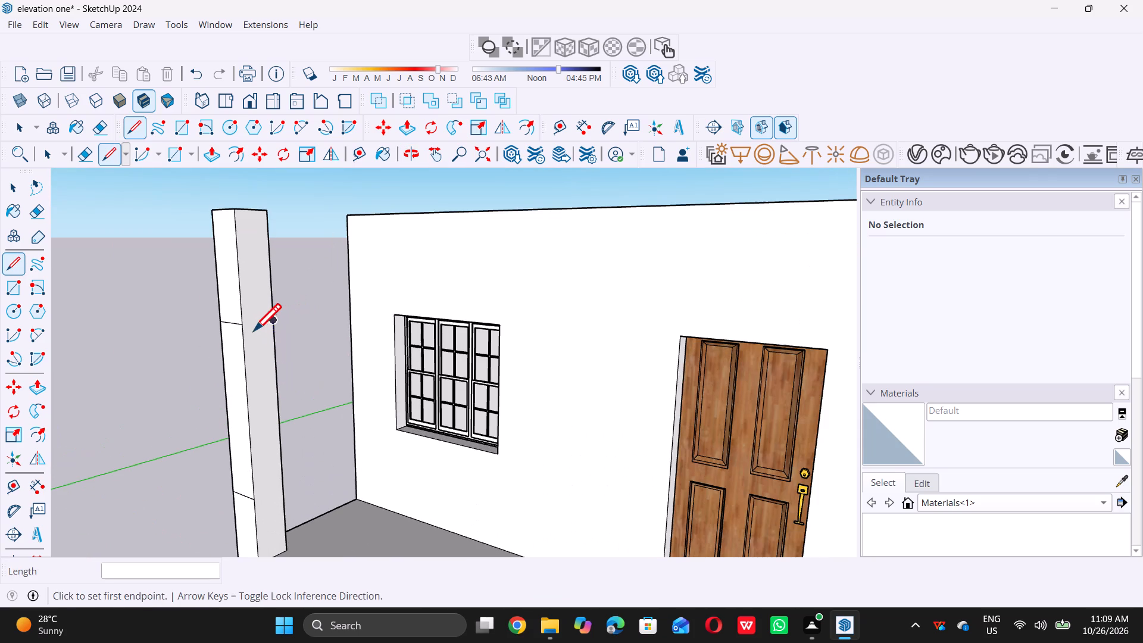
click(243, 326)
click(276, 318)
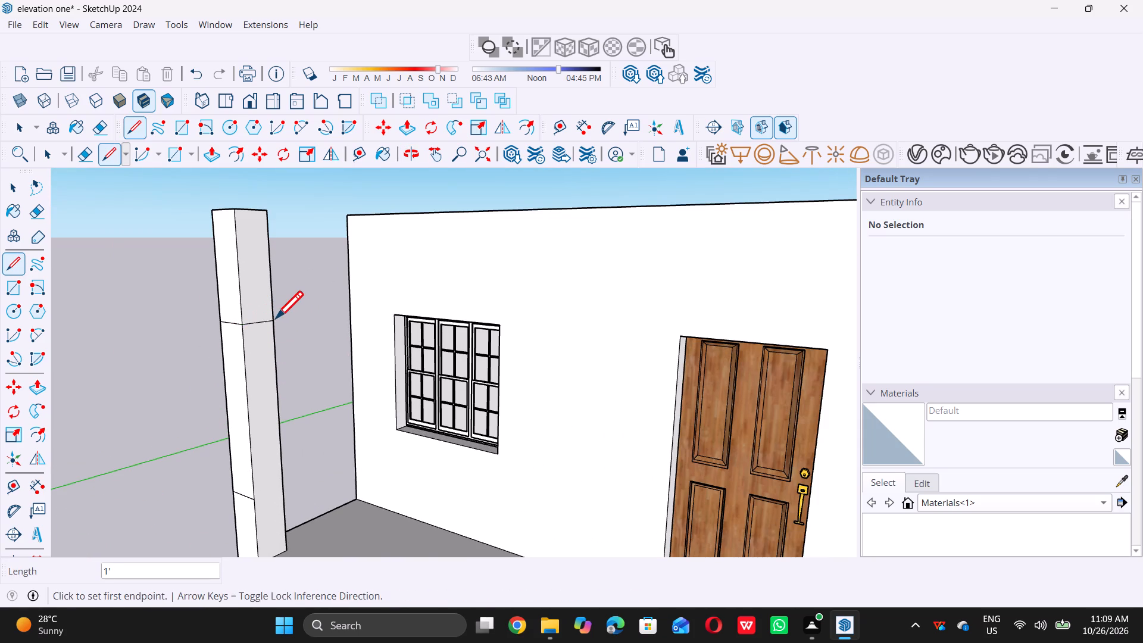
scroll(273, 317, down, 6)
scroll(304, 448, up, 6)
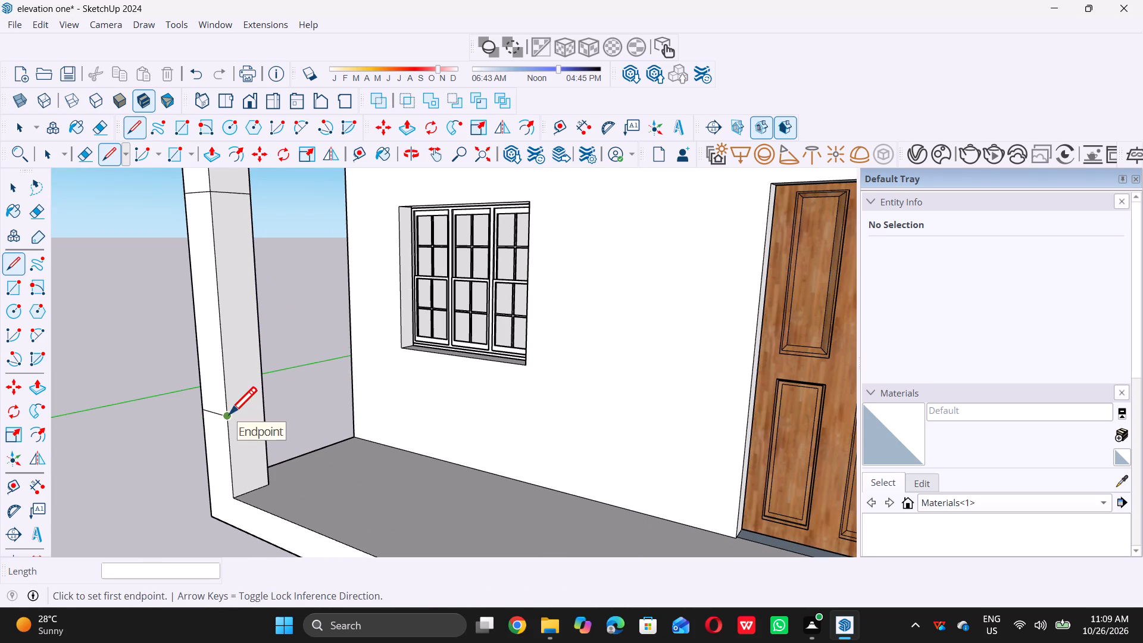
drag(229, 414, 236, 414)
click(268, 402)
scroll(305, 421, down, 6)
key(space)
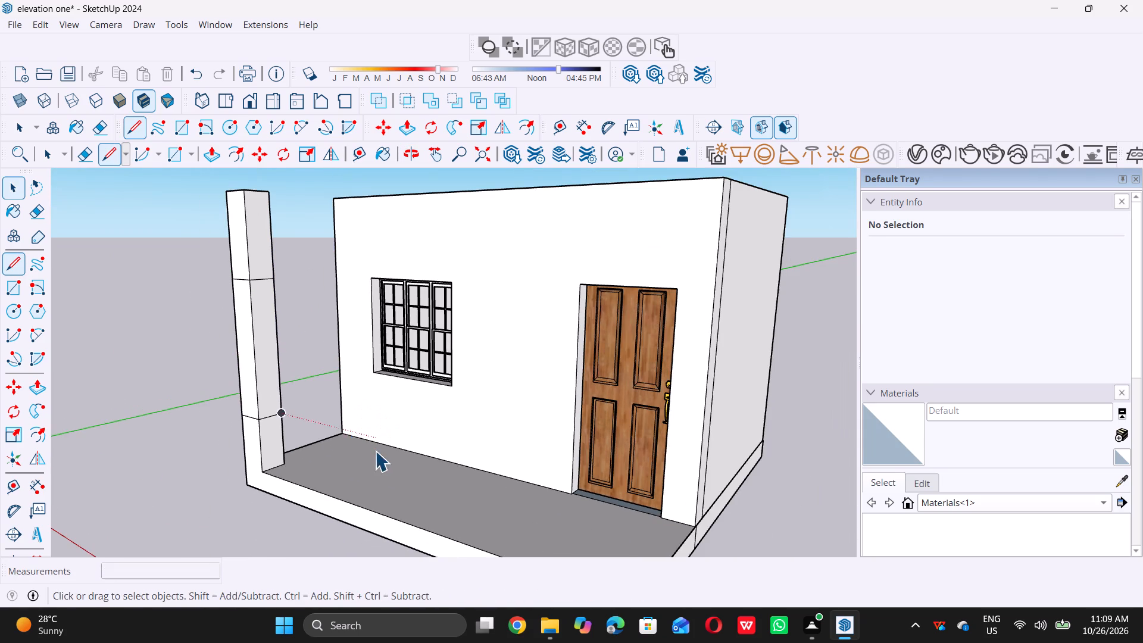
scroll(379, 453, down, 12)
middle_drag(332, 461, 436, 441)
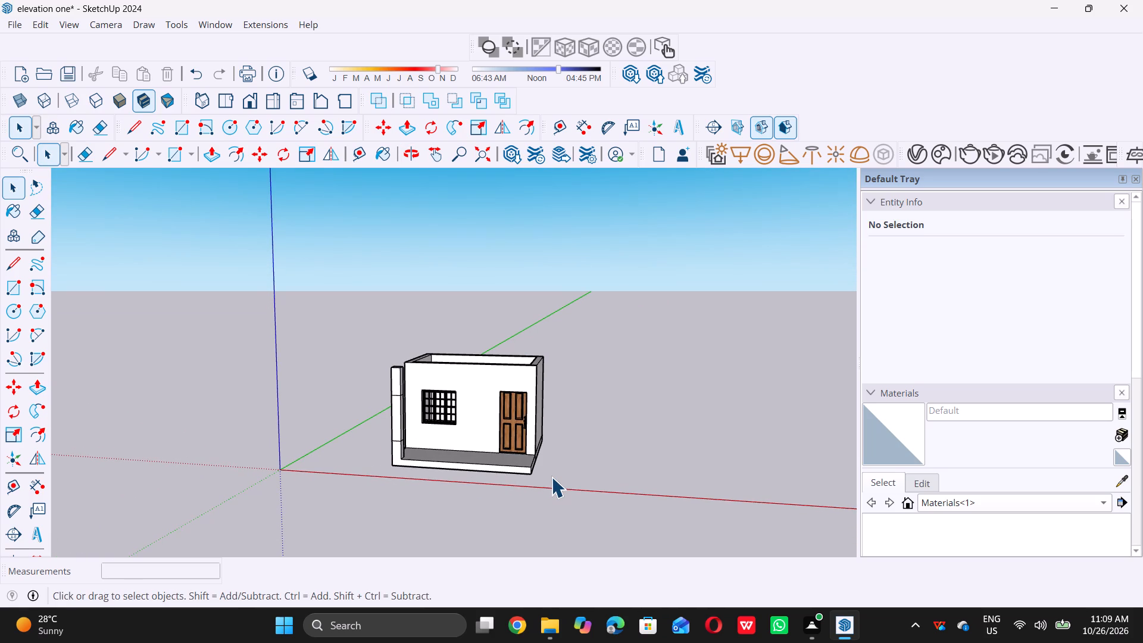
Place a horizontal guide 3" below the upper division line on the porch corner column's front face.
scroll(323, 450, down, 1)
scroll(341, 442, up, 3)
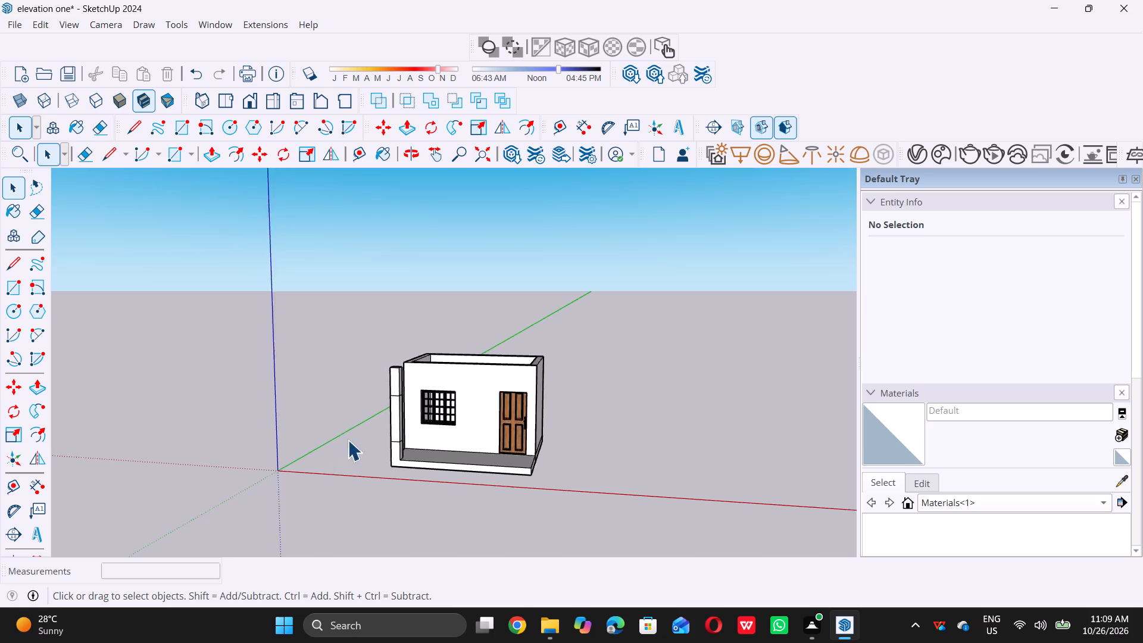
scroll(348, 440, up, 3)
middle_drag(391, 432, 508, 451)
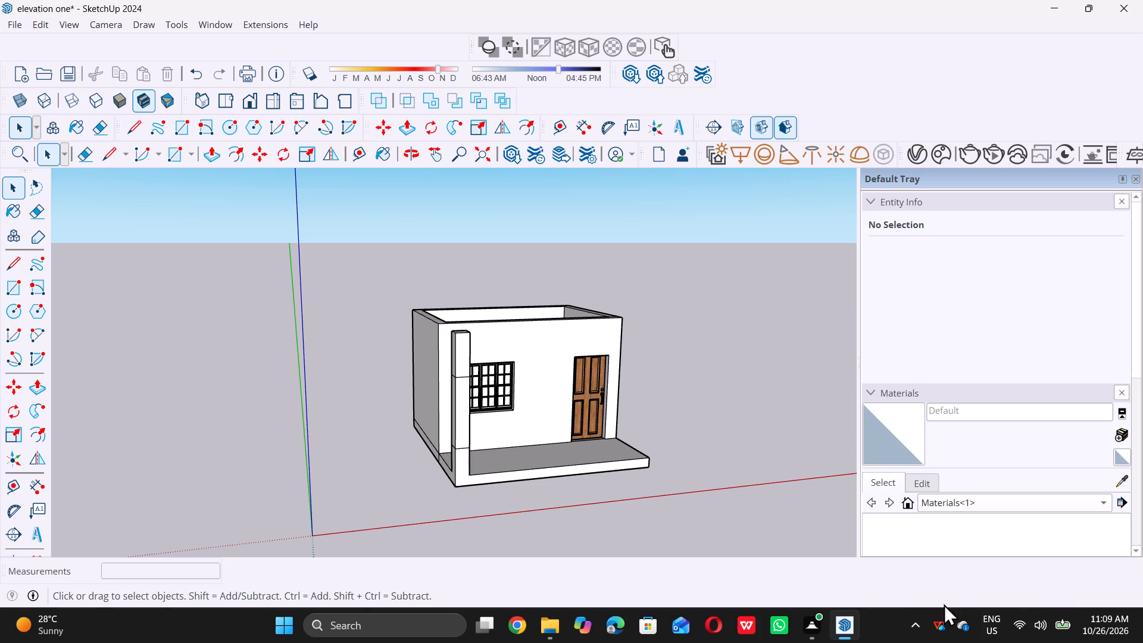
scroll(471, 374, up, 11)
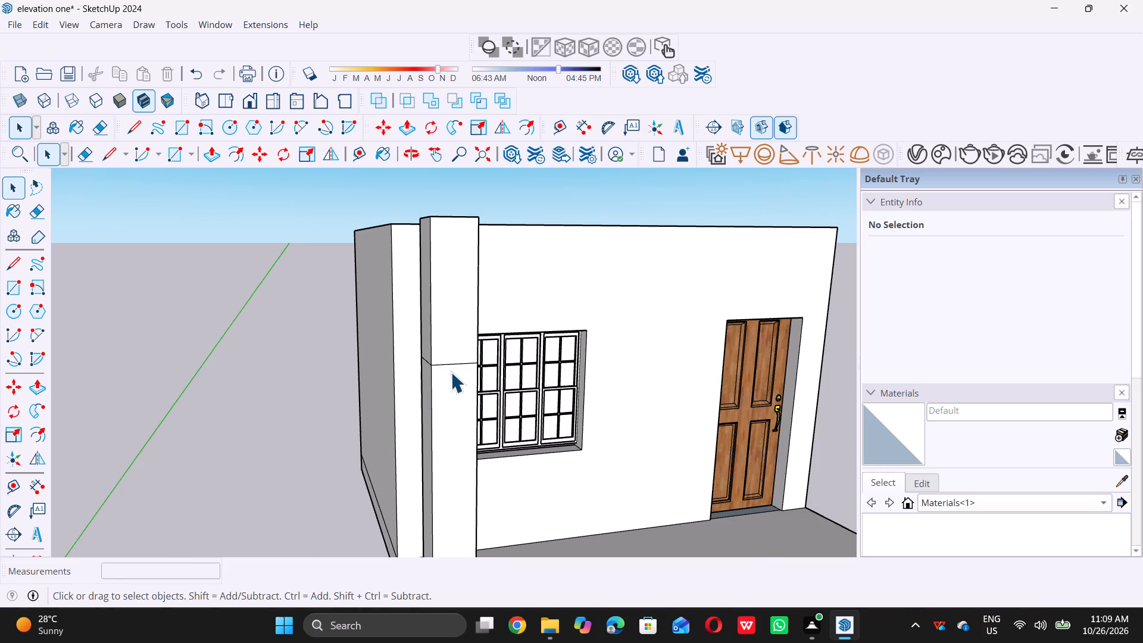
key(t)
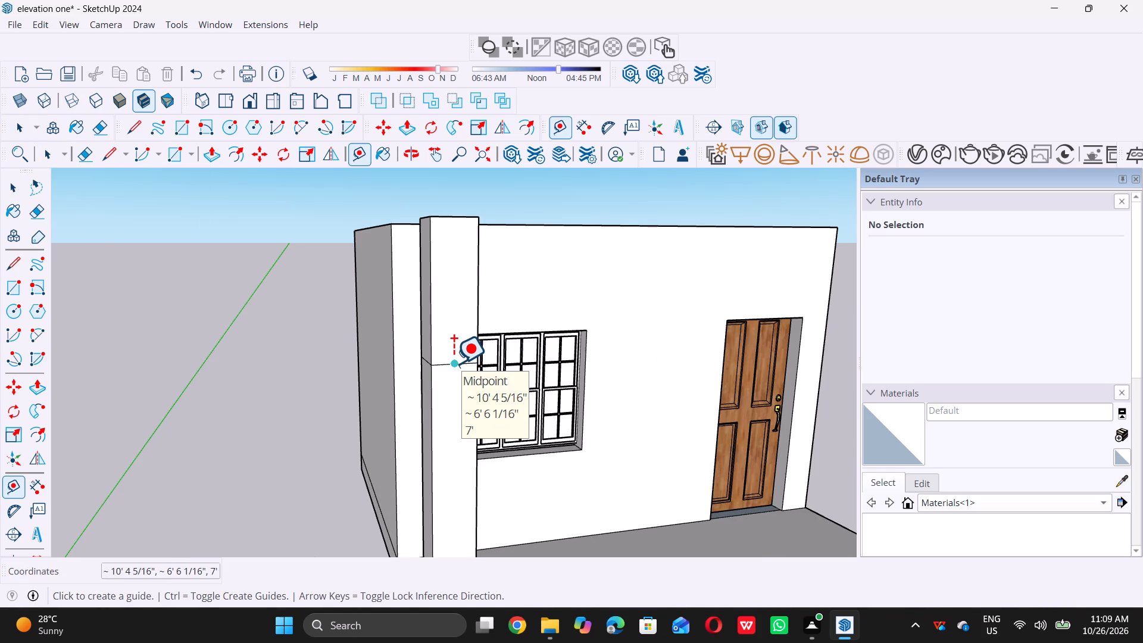
click(454, 364)
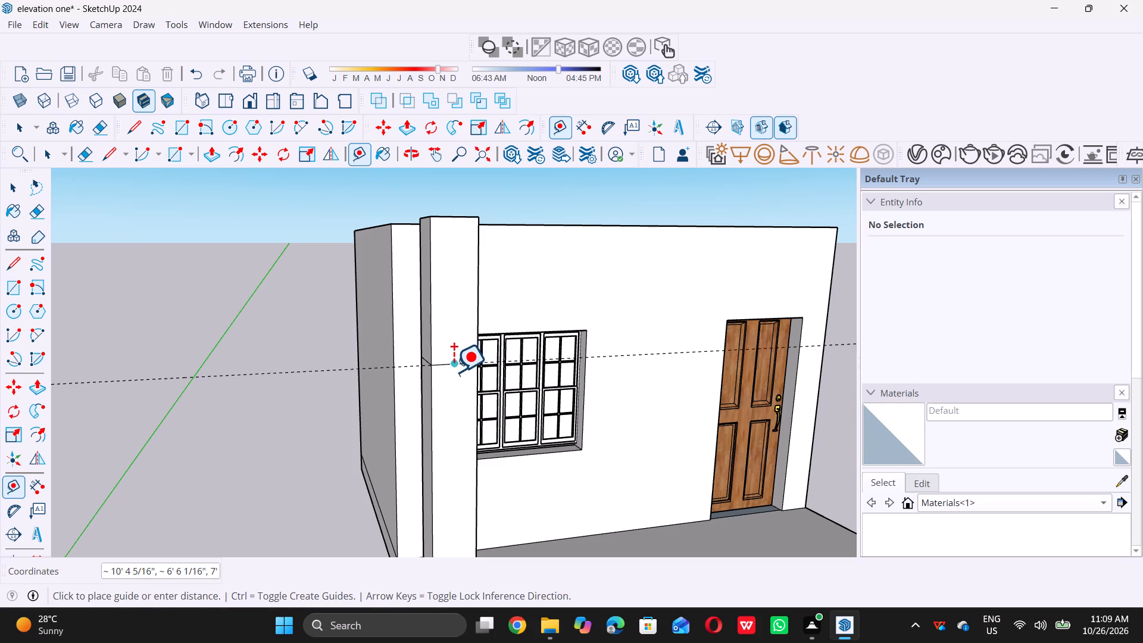
text(3')
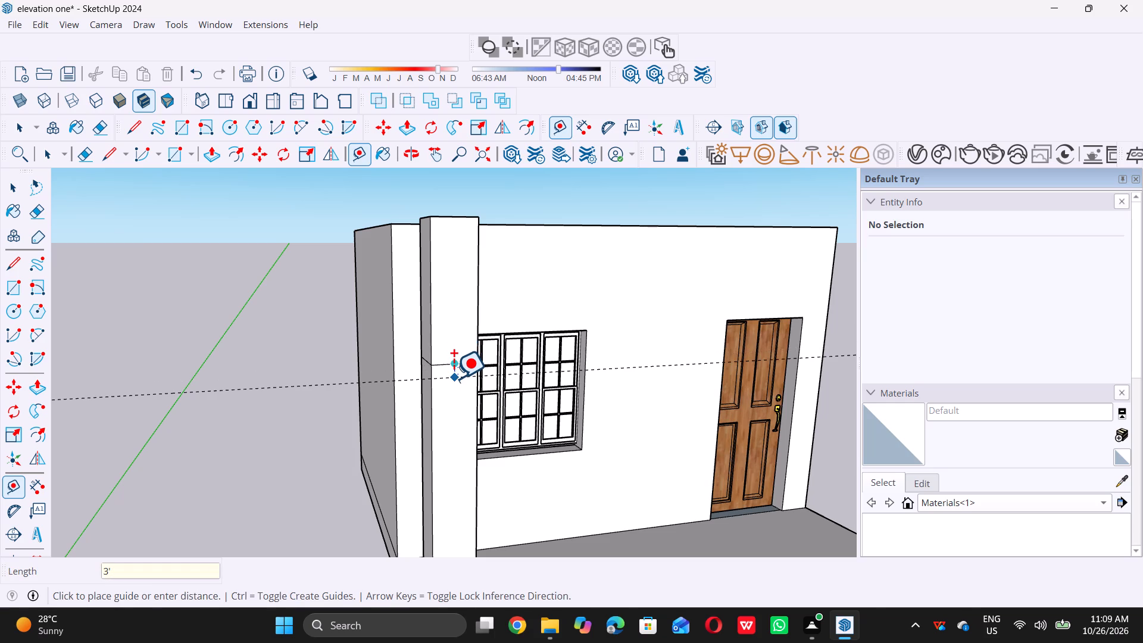
key(BackSpace)
key(shift+quotedbl)
key(Return)
Place a horizontal guide 3" below the lower division line on the column's front face.
scroll(447, 364, down, 5)
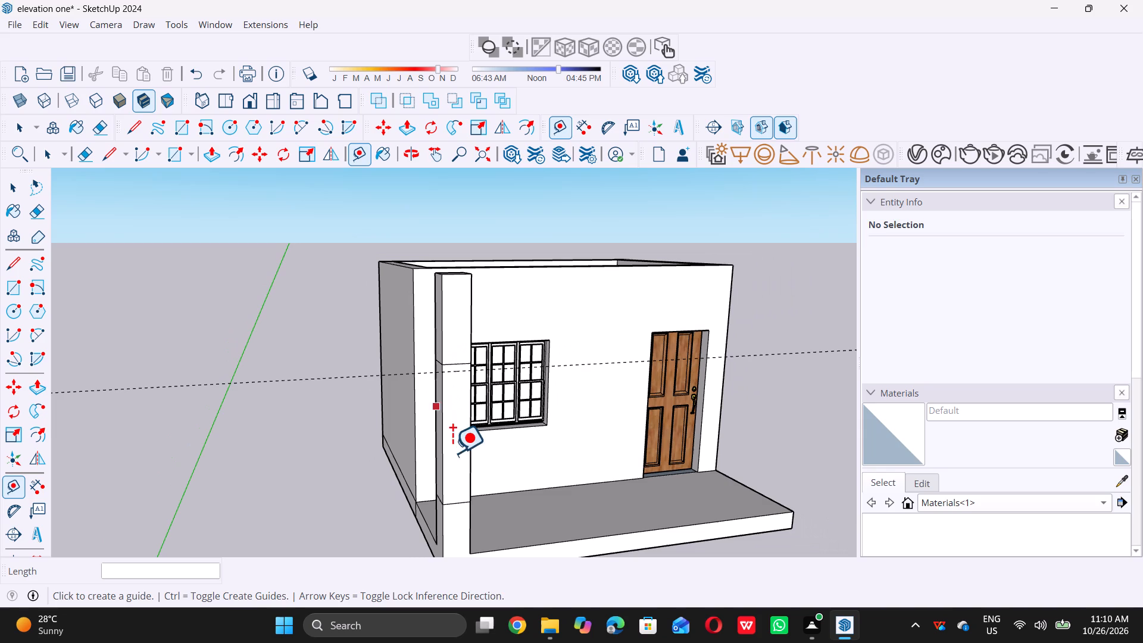
click(454, 502)
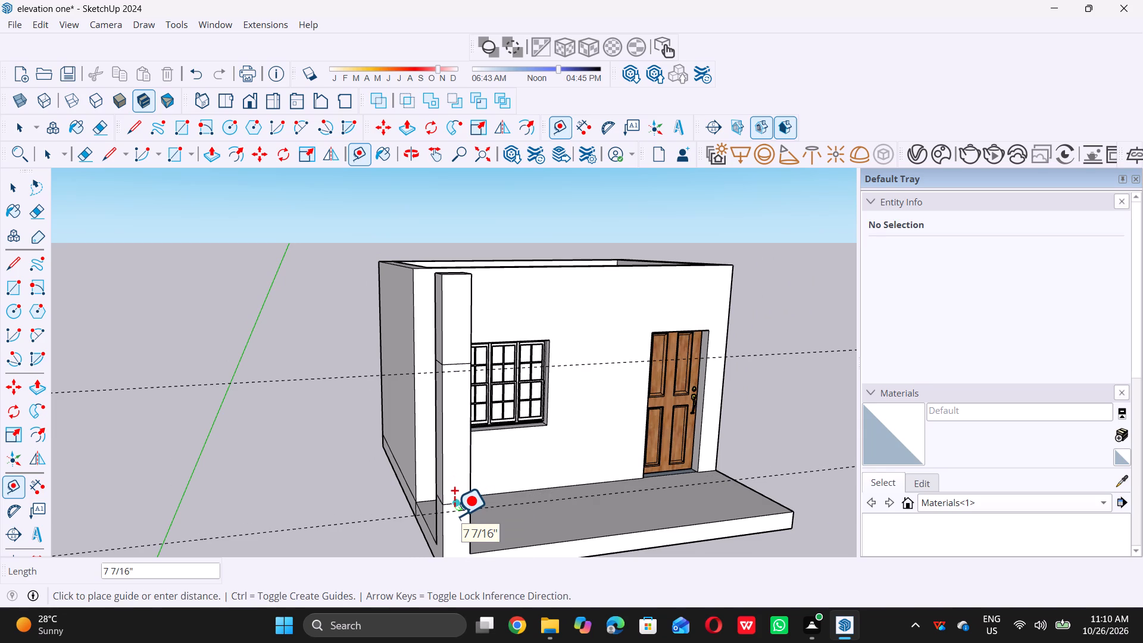
key(3)
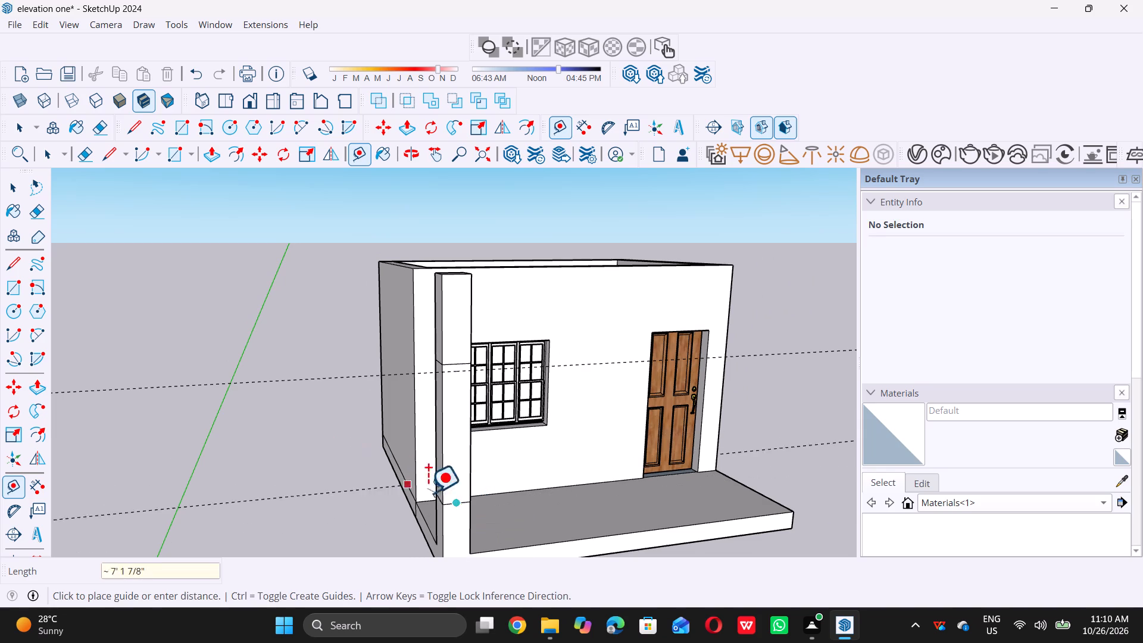
scroll(458, 510, up, 11)
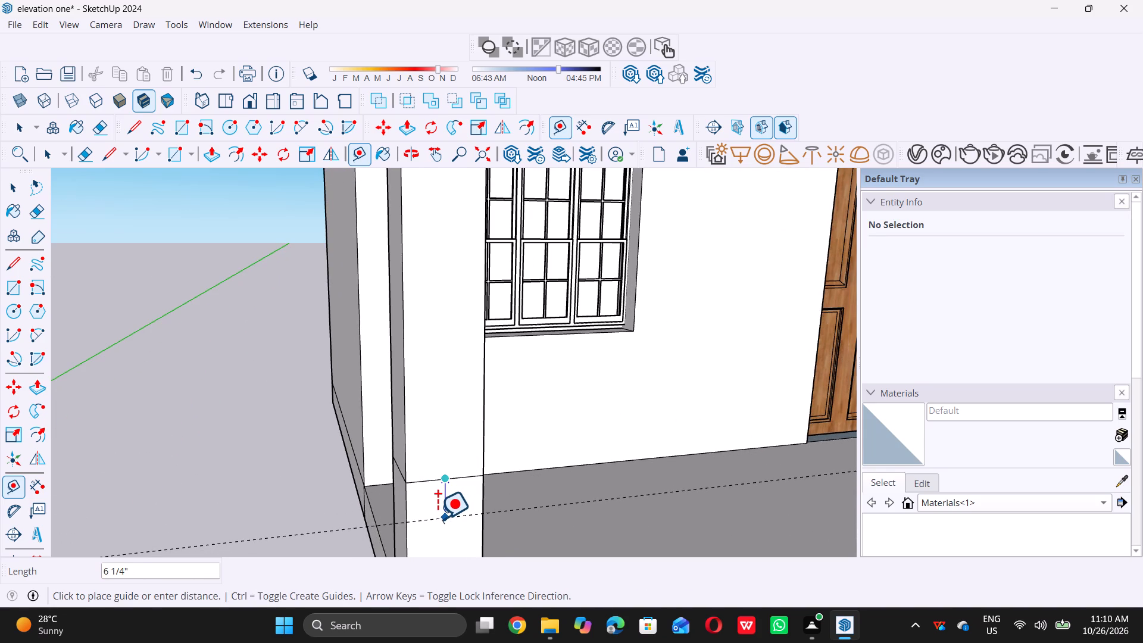
key(3)
key(shift+quotedbl)
key(Return)
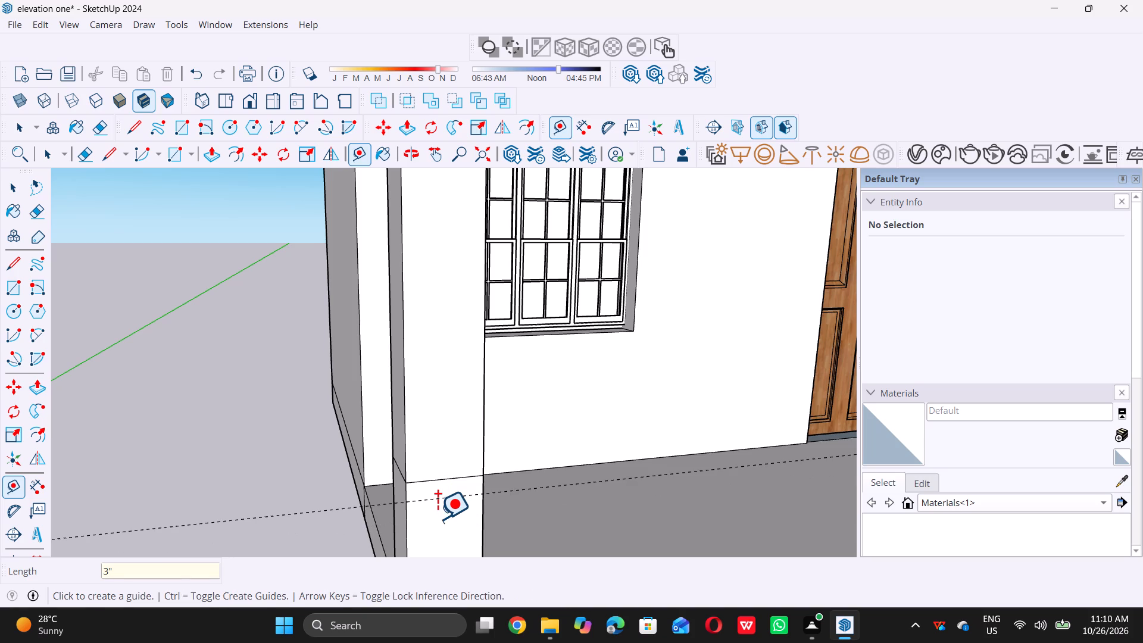
scroll(429, 525, down, 1)
key(space)
scroll(369, 469, down, 5)
Place a guide 3" below the lower division line on the column's outer side face.
middle_drag(306, 435, 432, 470)
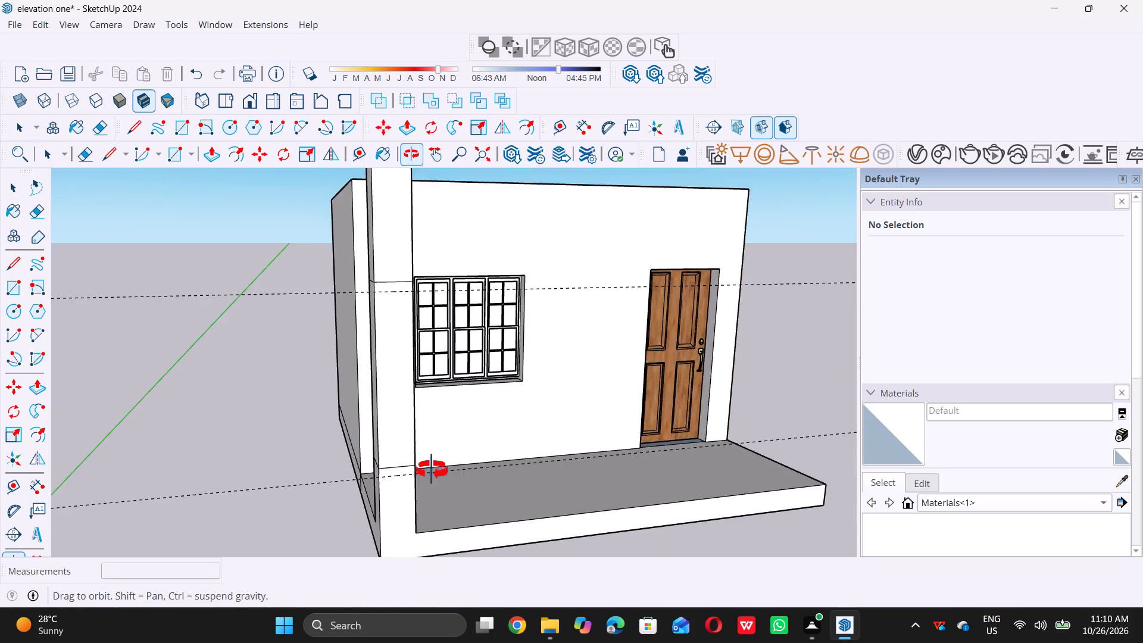
middle_drag(432, 470, 580, 446)
scroll(664, 450, up, 6)
middle_drag(641, 474, 636, 461)
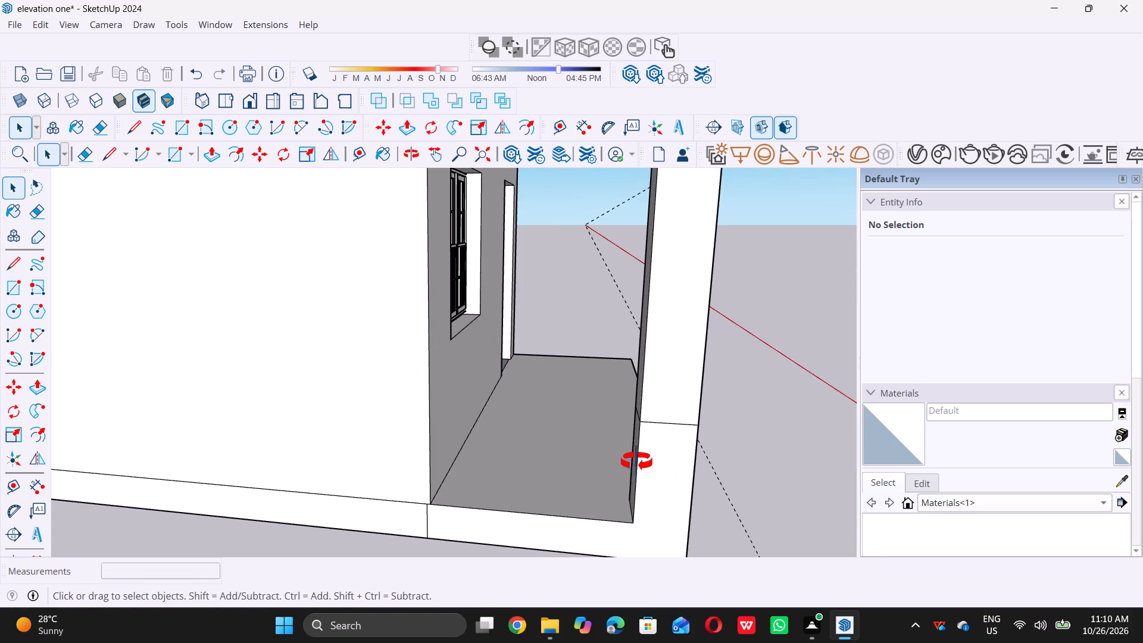
middle_drag(636, 461, 632, 447)
key(t)
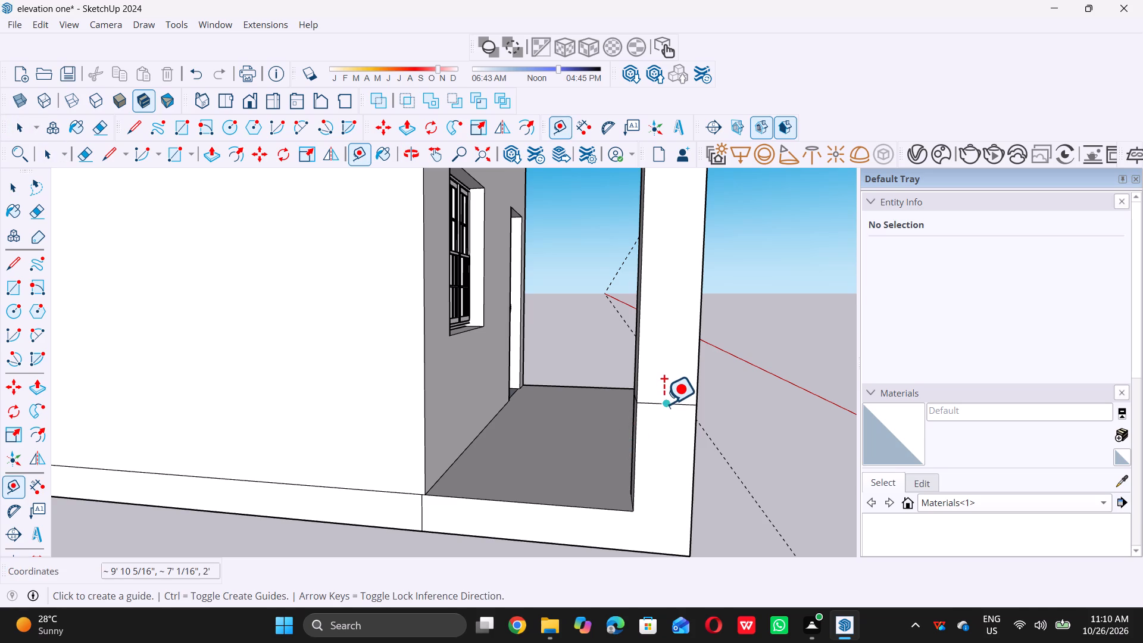
click(663, 402)
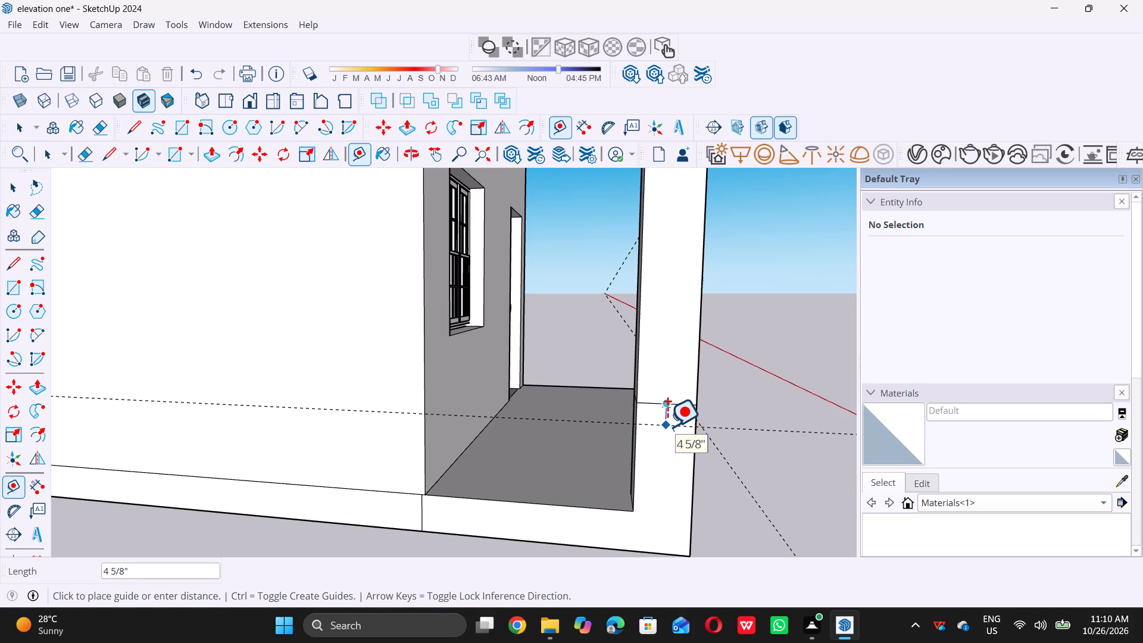
key(3)
key(shift+quotedbl)
key(Return)
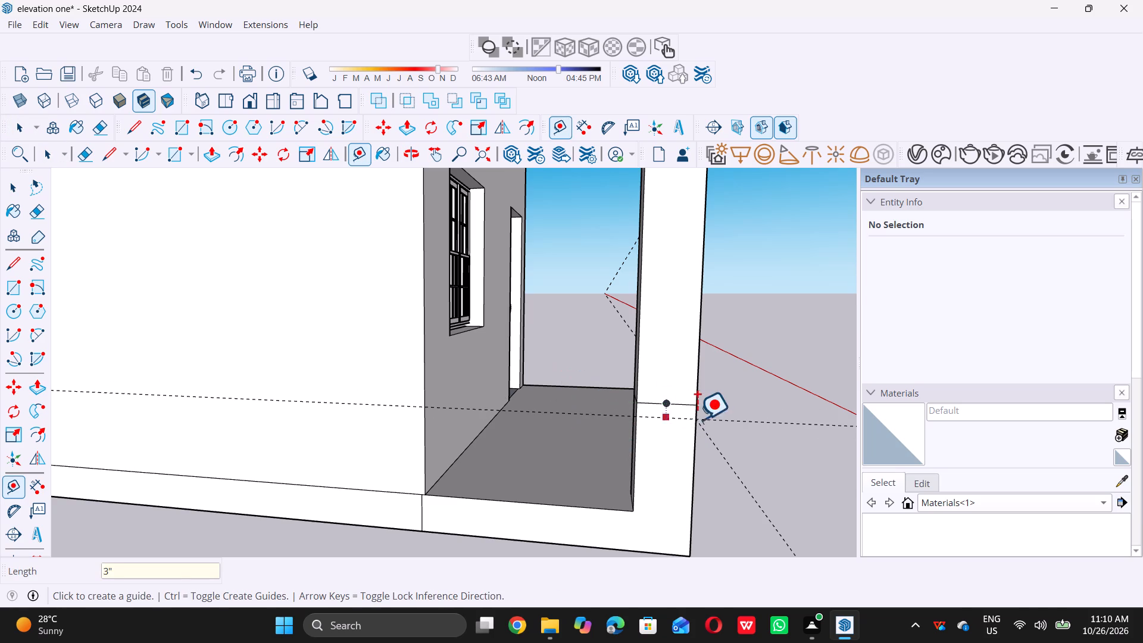
key(space)
Draw a 1' by 3" rectangle on the column's front face, between the lower division line and the guide beneath it.
scroll(707, 421, down, 1)
middle_drag(683, 420, 405, 424)
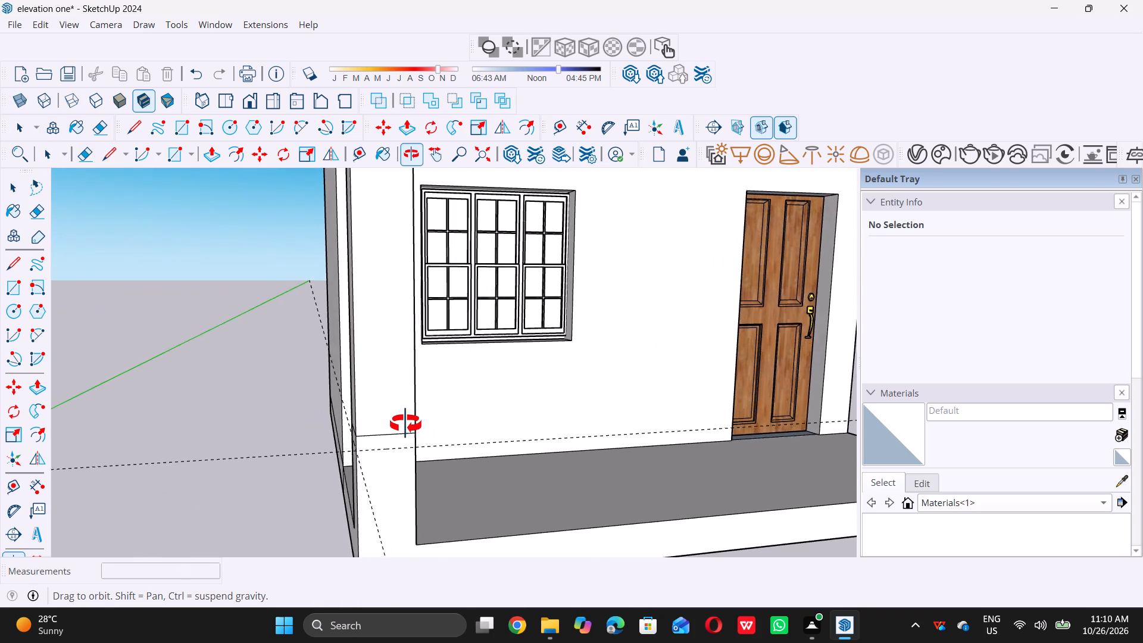
middle_drag(405, 424, 404, 423)
scroll(365, 459, up, 5)
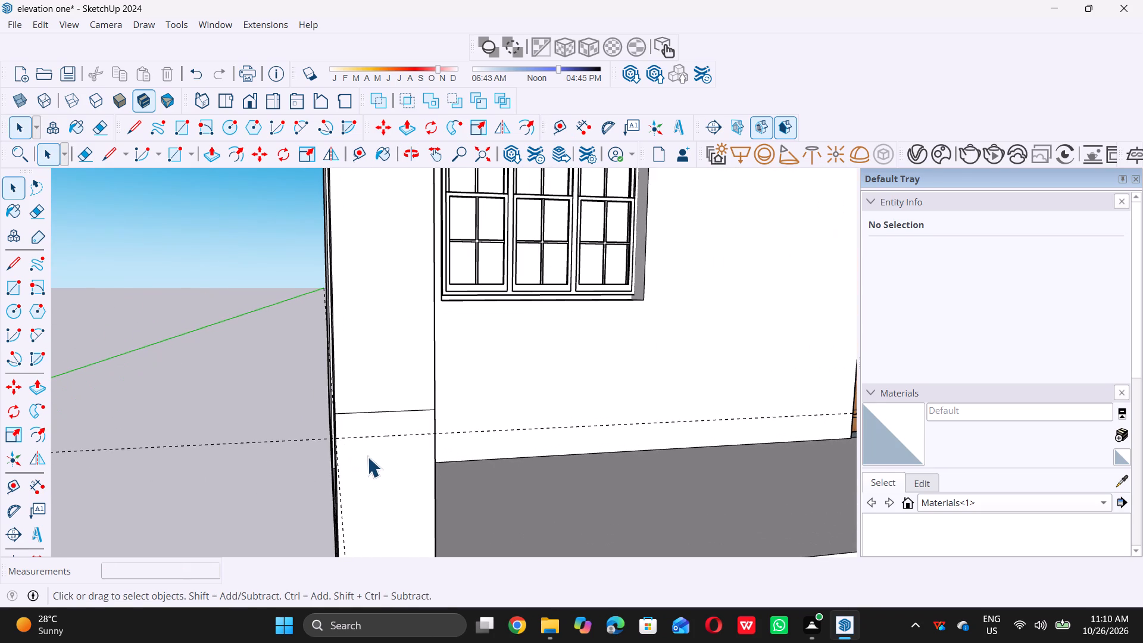
key(r)
click(332, 416)
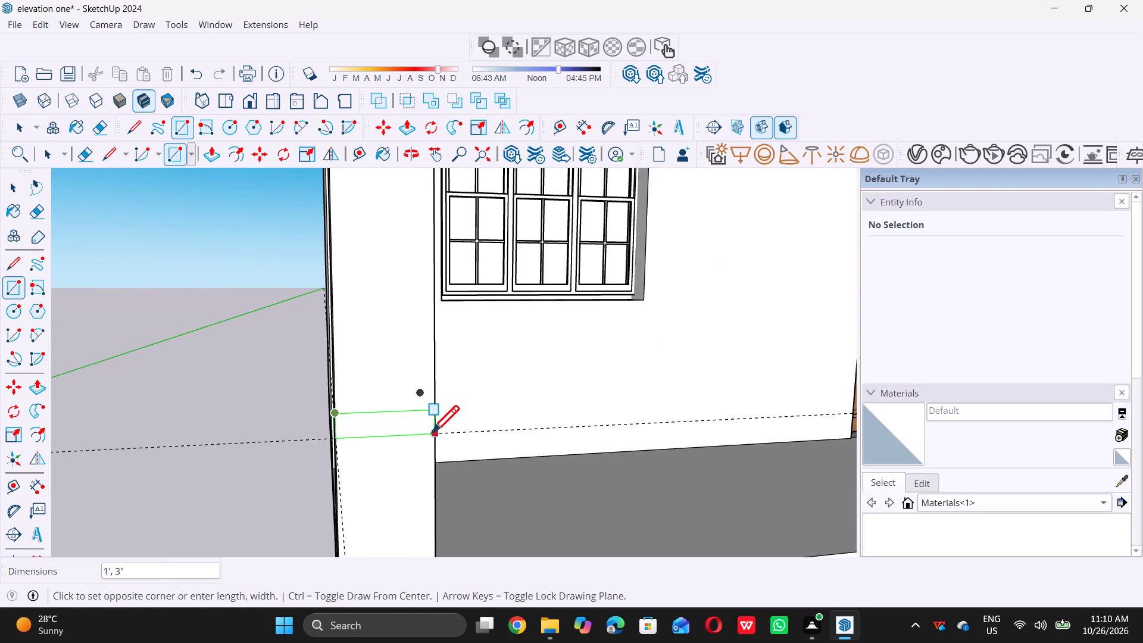
click(435, 433)
Draw a matching rectangle across the column's outer side face, from the lower division line down to the 3" guide.
middle_drag(296, 453, 489, 447)
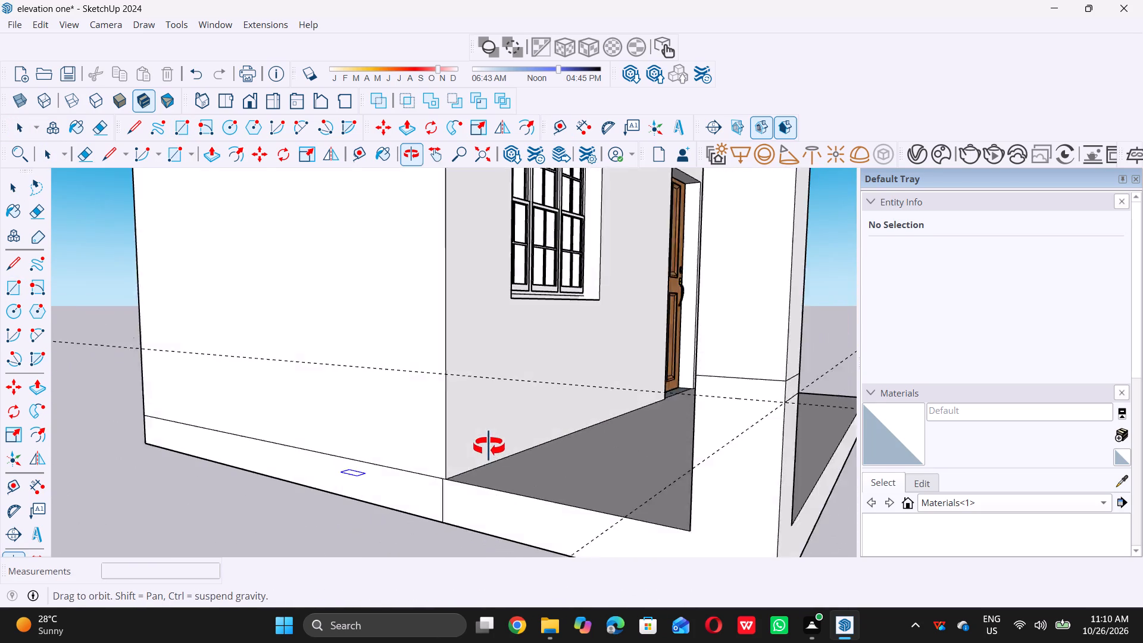
middle_drag(489, 447, 489, 446)
click(715, 373)
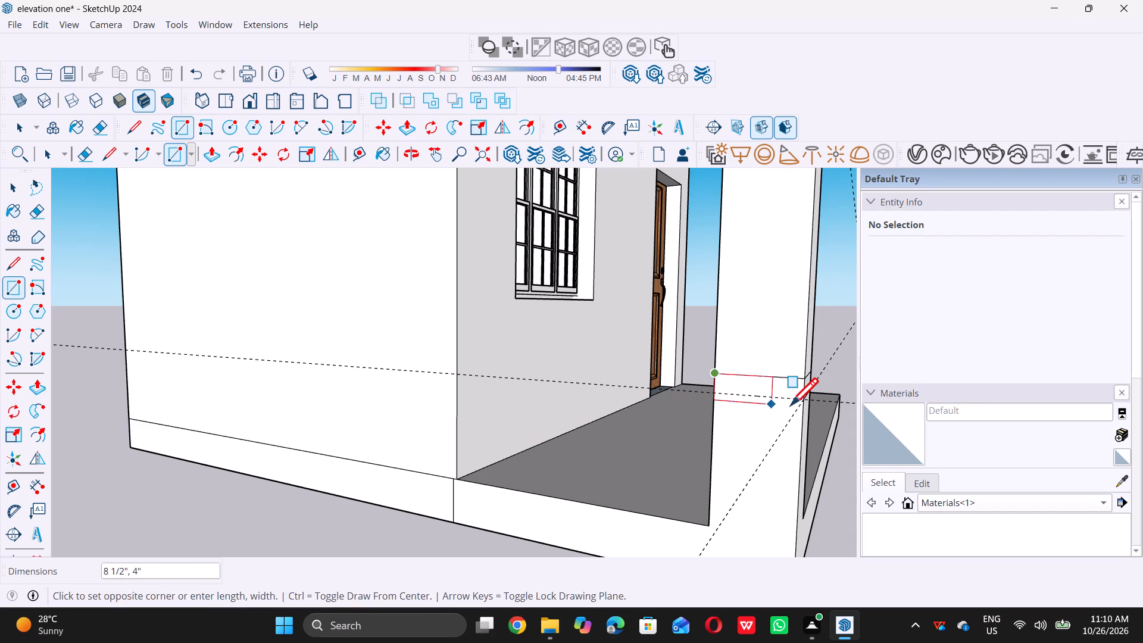
drag(804, 401, 788, 404)
Place a guide 3" below the lower division line on the column's inner side face.
middle_drag(769, 399, 458, 444)
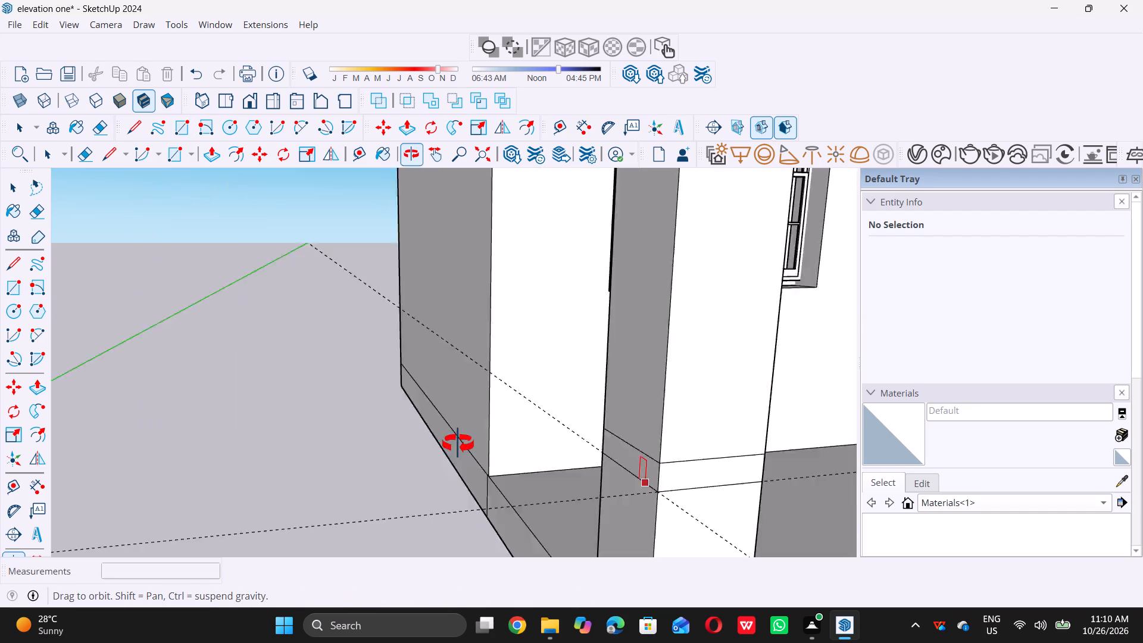
middle_drag(458, 444, 263, 424)
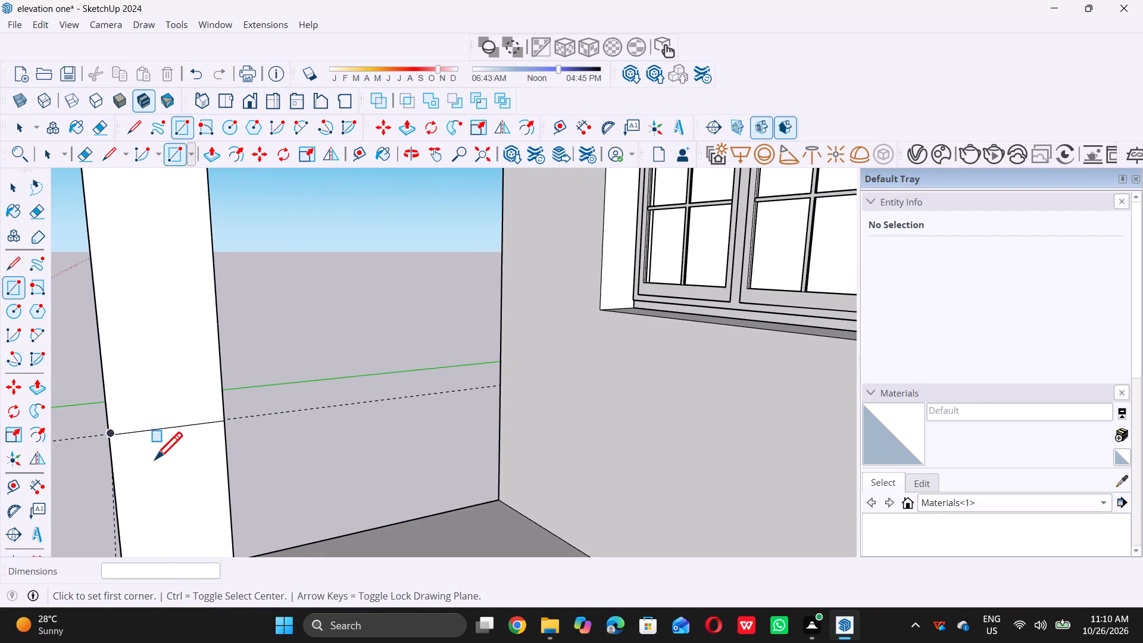
key(space)
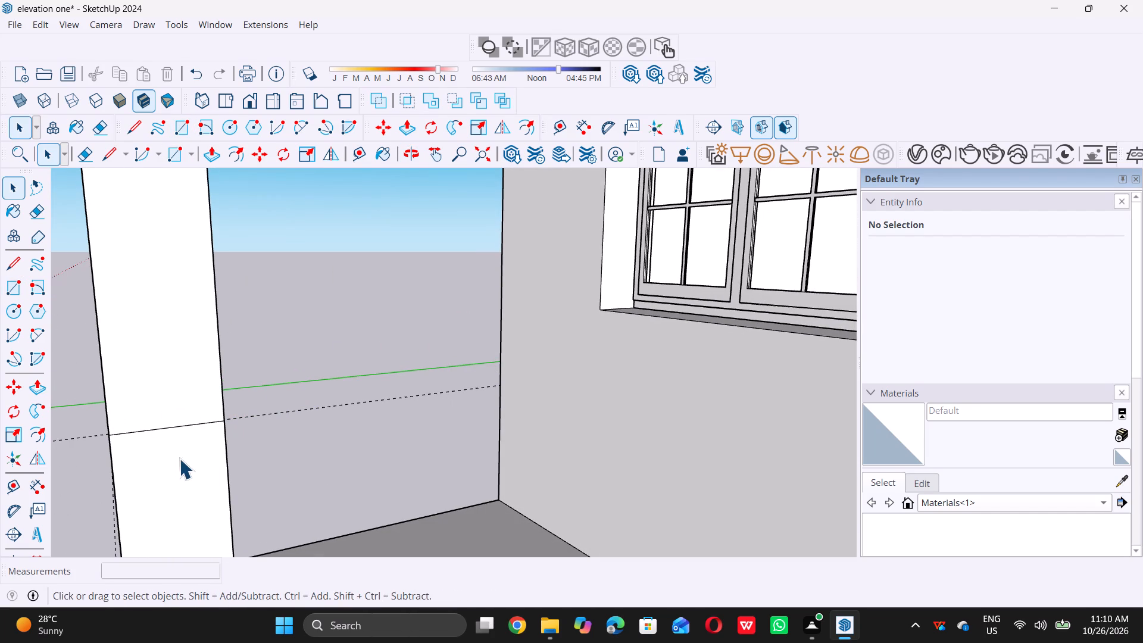
key(t)
middle_drag(174, 451, 311, 416)
click(259, 419)
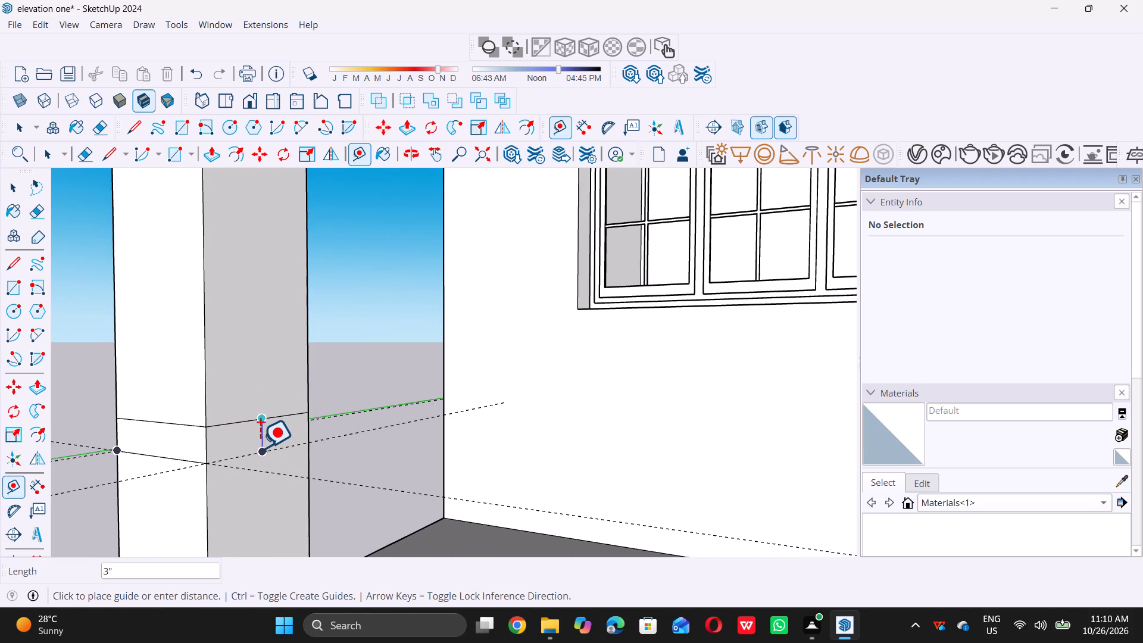
key(3)
key(shift+quotedbl)
key(Return)
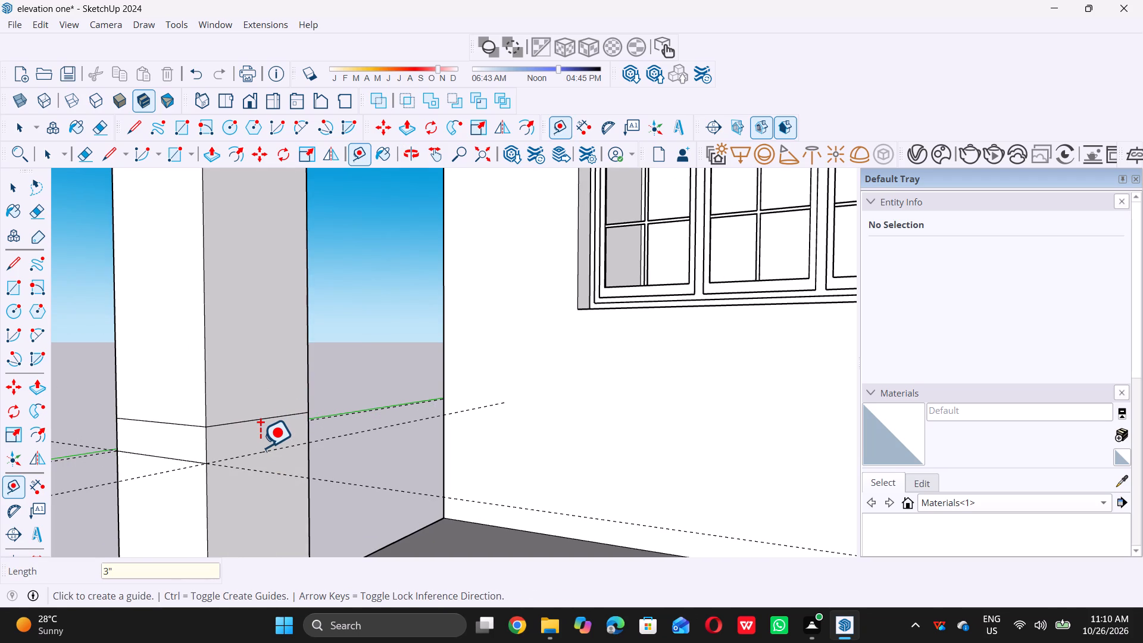
key(space)
Draw a 3" by 1' rectangle on the column's inner side face, between the lower division line and the guide beneath it.
middle_drag(327, 452, 264, 444)
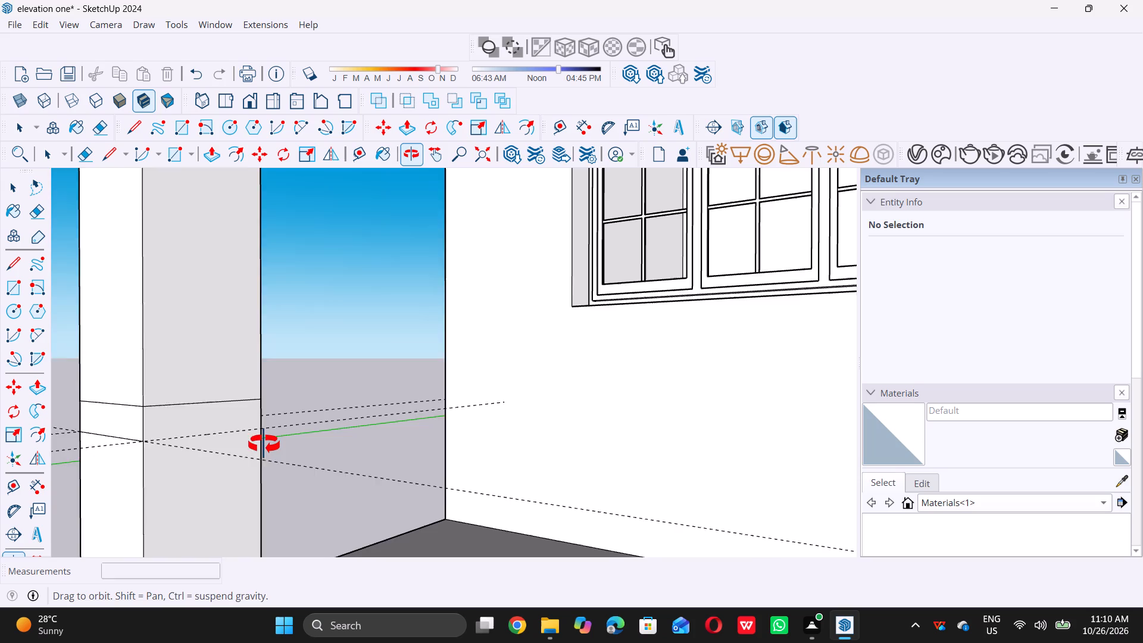
middle_drag(264, 444, 127, 469)
scroll(274, 452, down, 5)
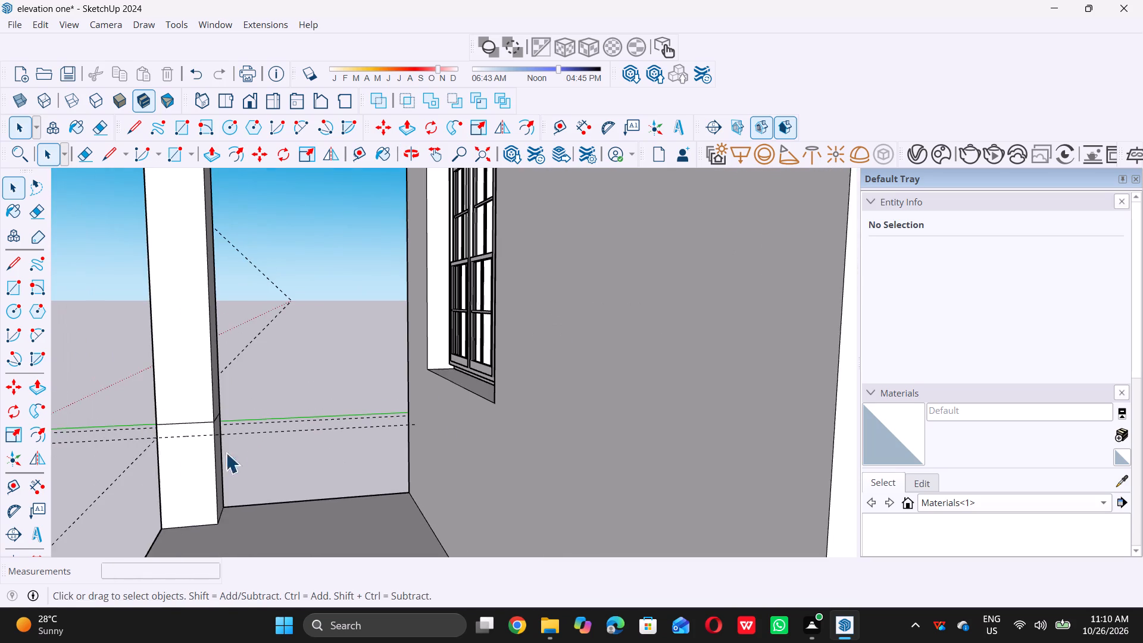
scroll(166, 458, up, 6)
key(r)
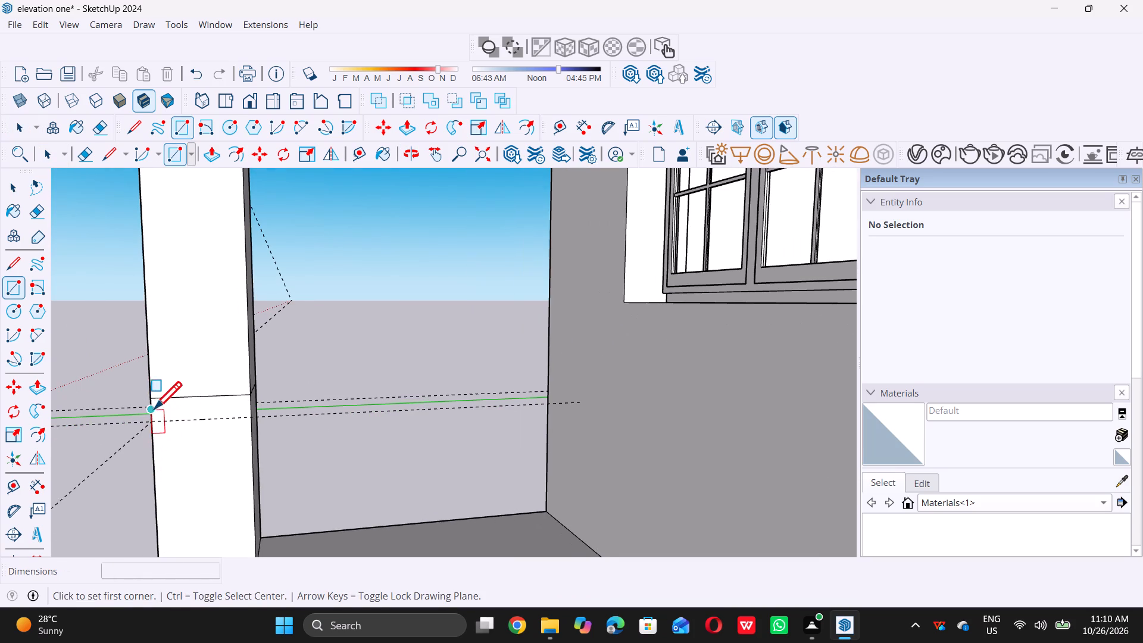
click(152, 401)
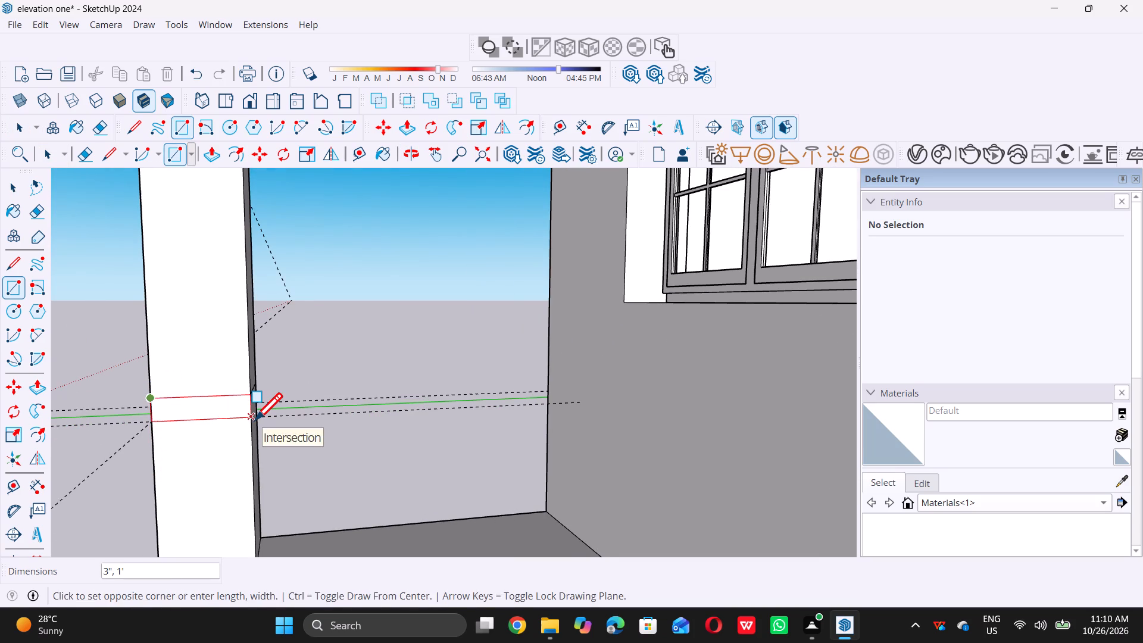
click(255, 420)
key(space)
middle_drag(355, 420, 215, 452)
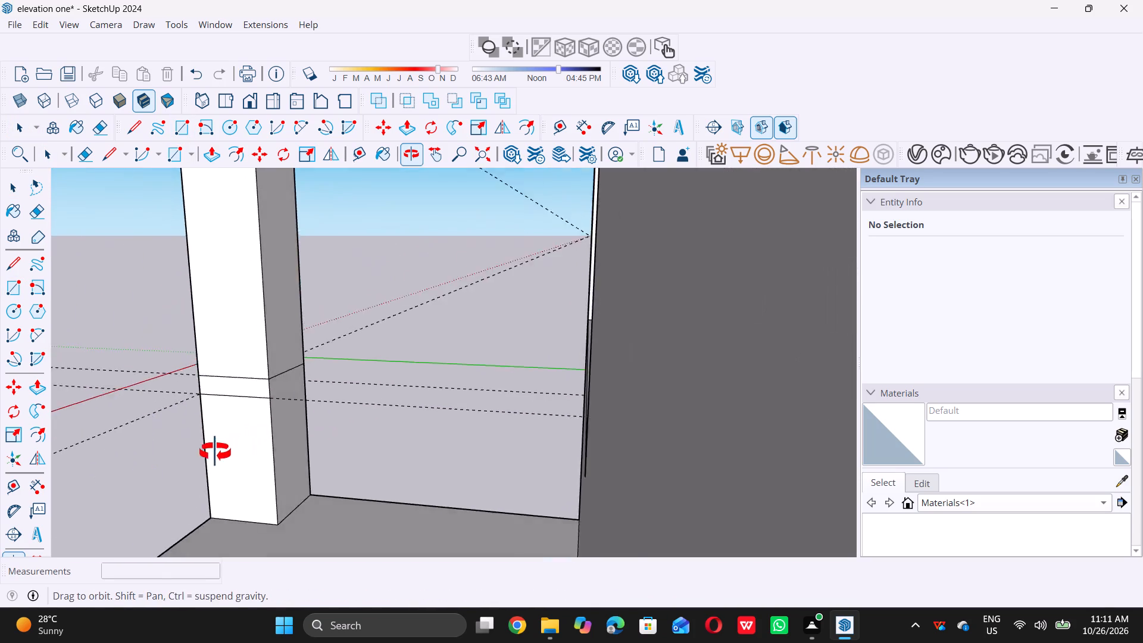
Place a guide 3" below the lower division line on the column's rear face, which faces the house wall.
middle_drag(215, 452, 212, 453)
scroll(472, 435, down, 7)
scroll(566, 411, down, 12)
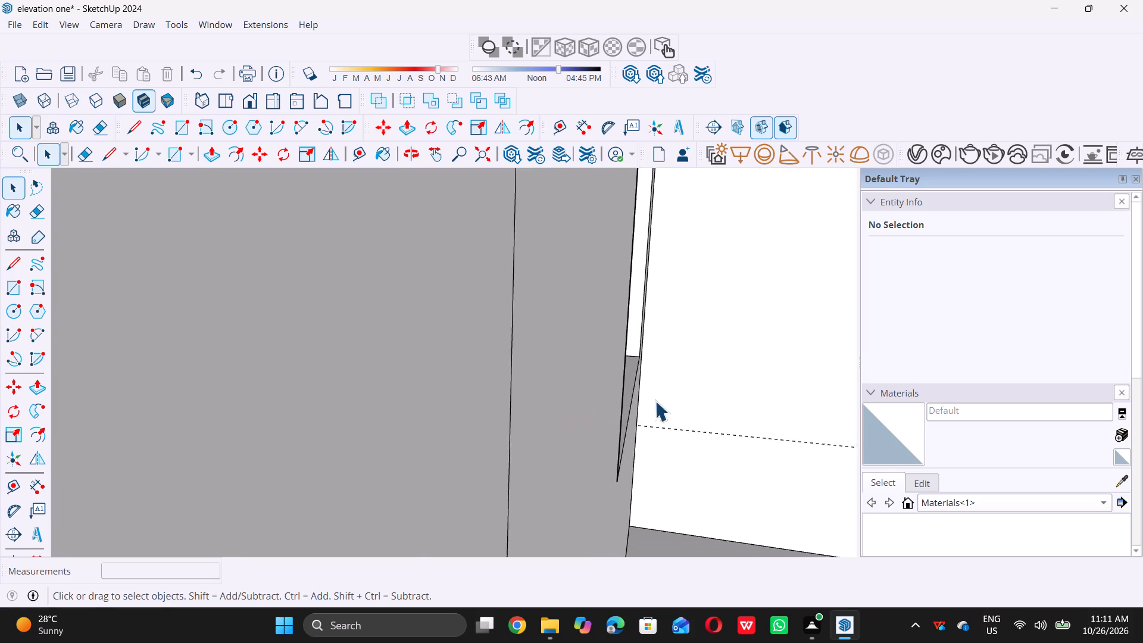
scroll(655, 401, down, 20)
scroll(655, 401, down, 18)
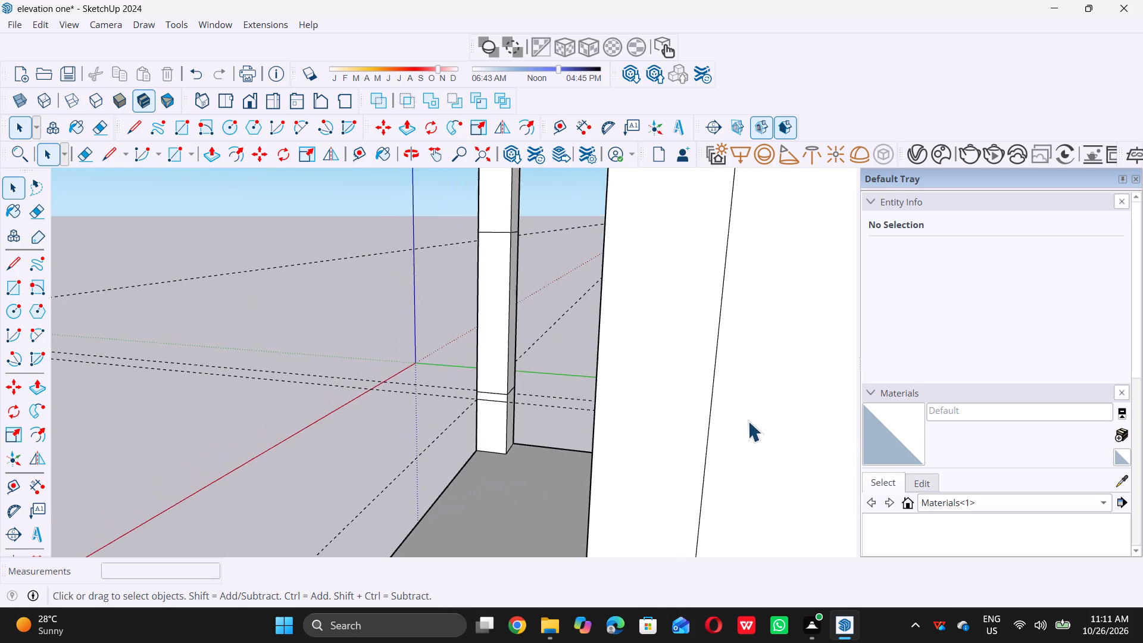
middle_drag(476, 438, 485, 440)
scroll(502, 419, up, 19)
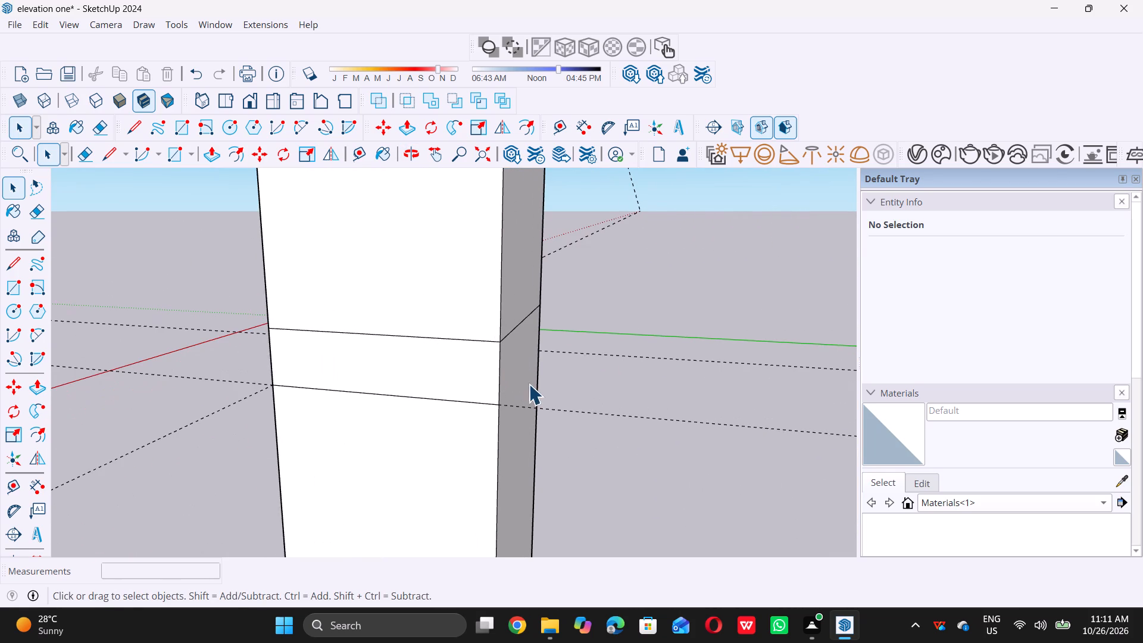
scroll(529, 384, up, 5)
click(495, 370)
click(642, 275)
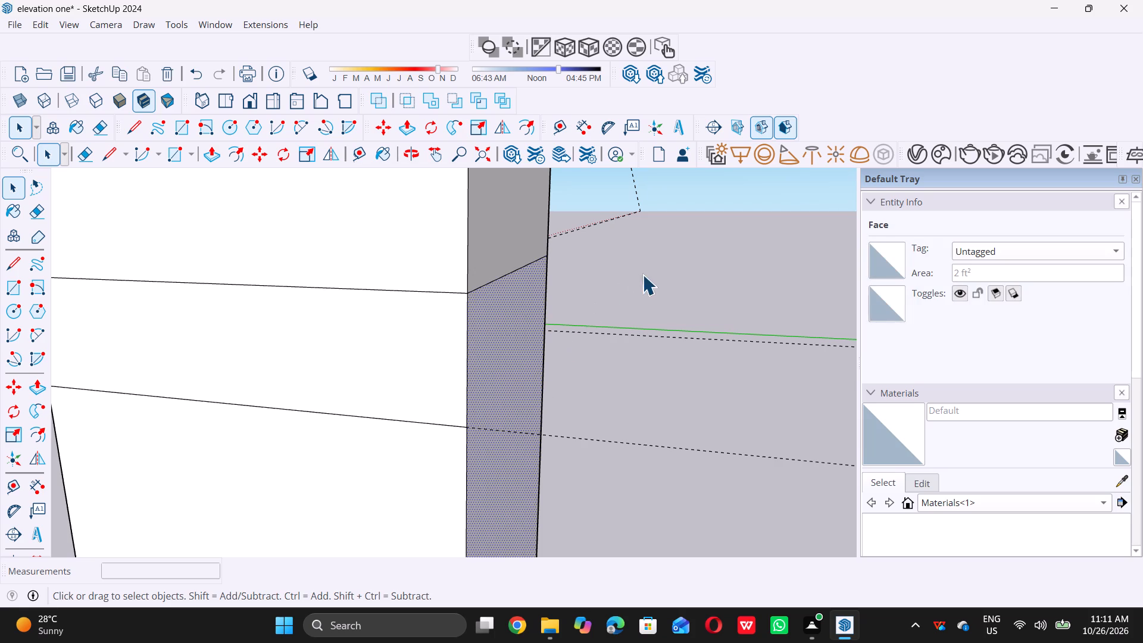
middle_drag(566, 366, 508, 366)
key(t)
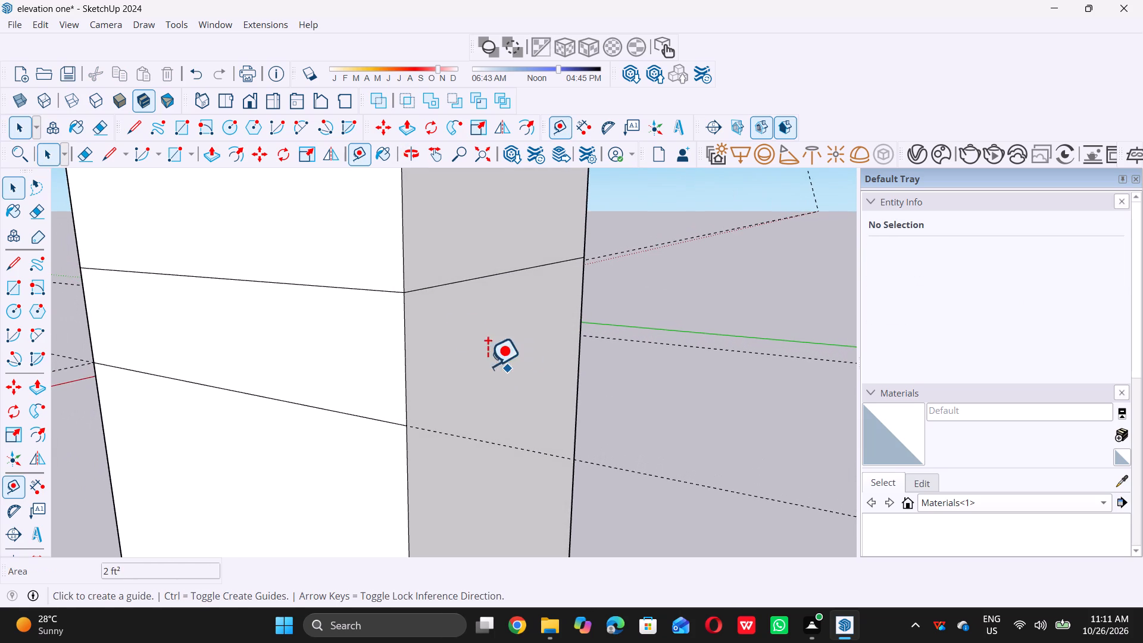
click(483, 280)
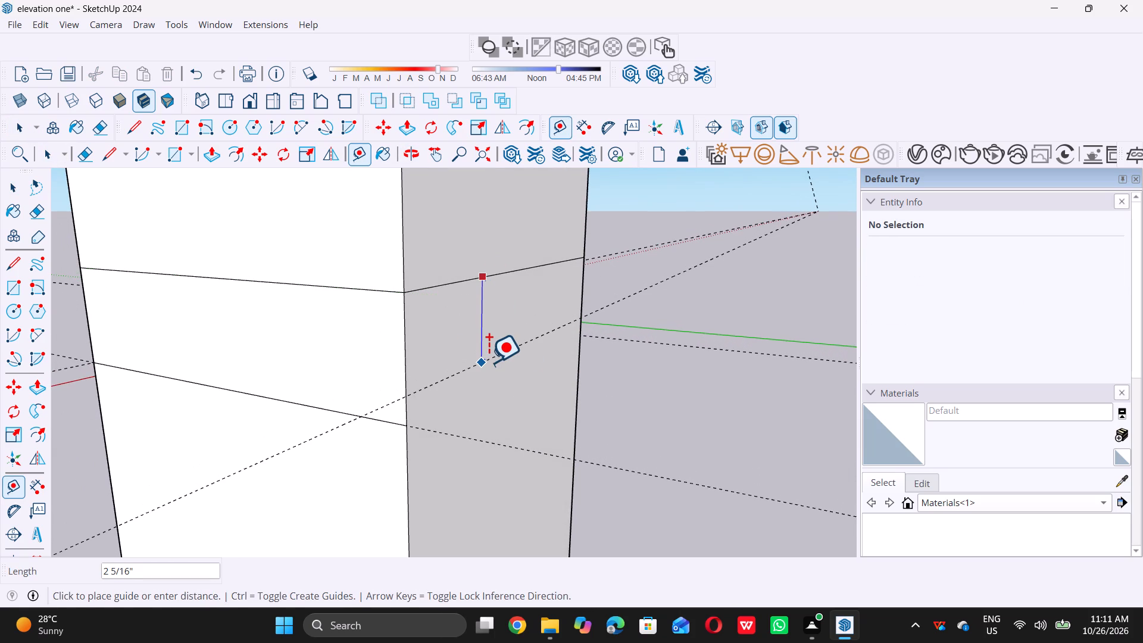
key(3)
key(shift+quotedbl)
key(Return)
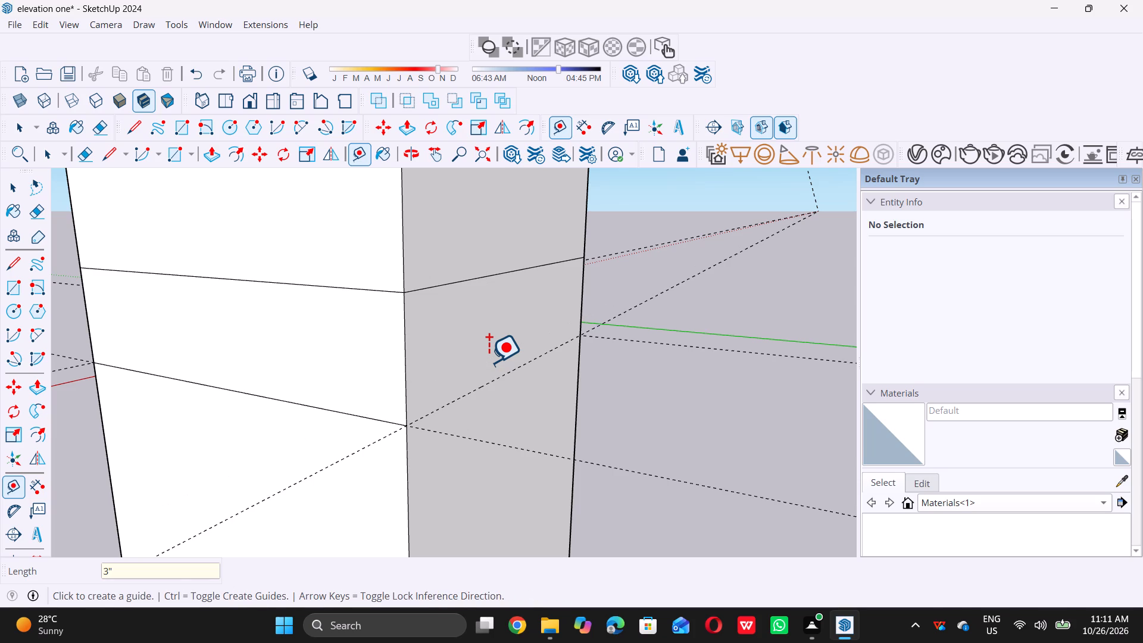
key(space)
Draw a 1' by 3" rectangle on the column's rear face, between the lower division line and the guide beneath it.
scroll(597, 376, down, 2)
middle_drag(530, 372, 419, 380)
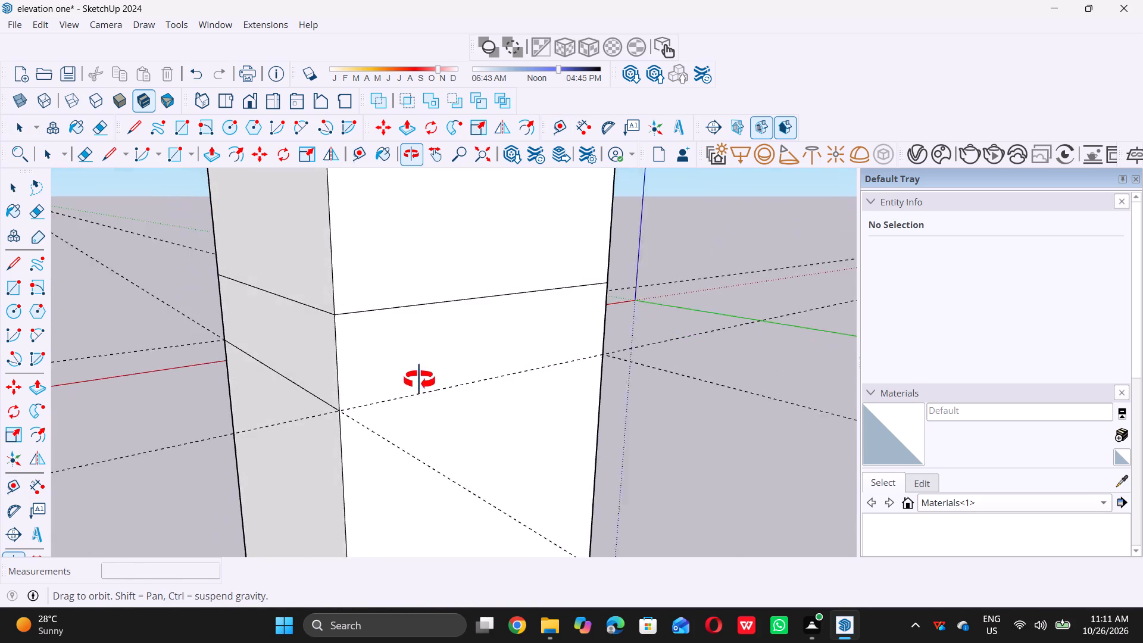
middle_drag(419, 380, 411, 380)
scroll(399, 426, up, 2)
key(r)
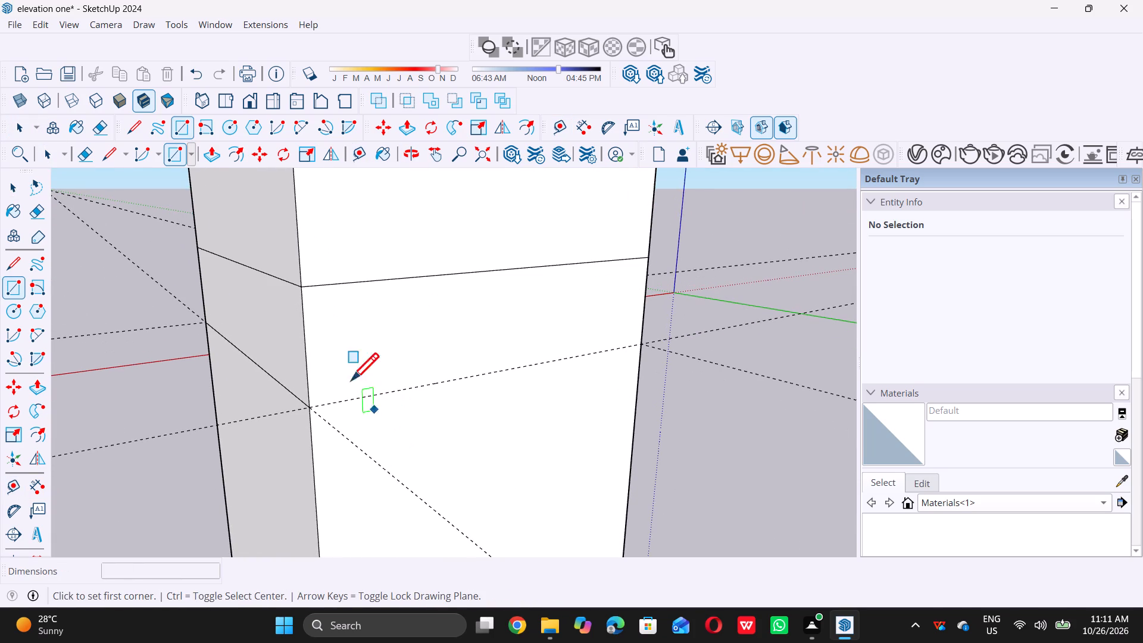
click(306, 291)
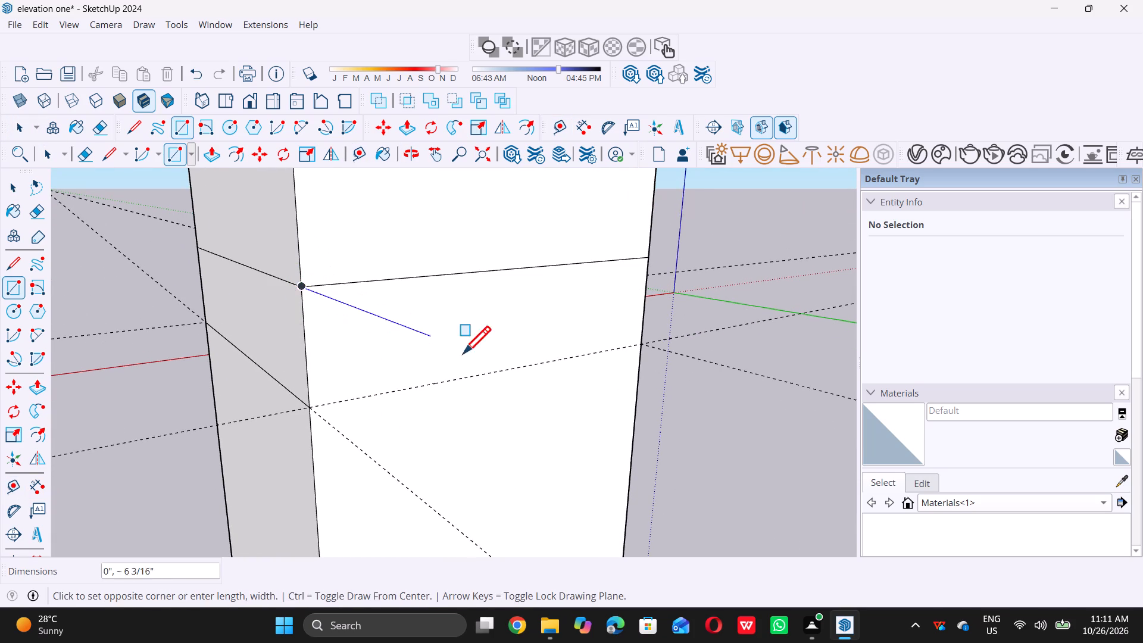
click(640, 345)
scroll(614, 376, down, 6)
key(space)
scroll(586, 413, down, 6)
Delete all guides in the model.
middle_drag(288, 383, 363, 394)
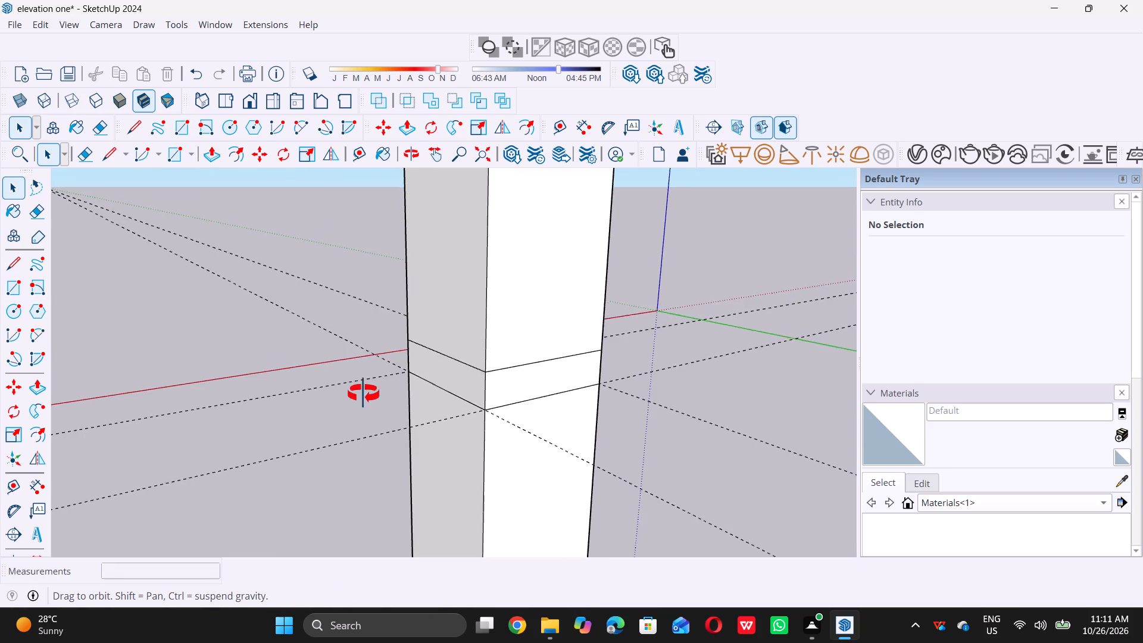
middle_drag(363, 394, 683, 417)
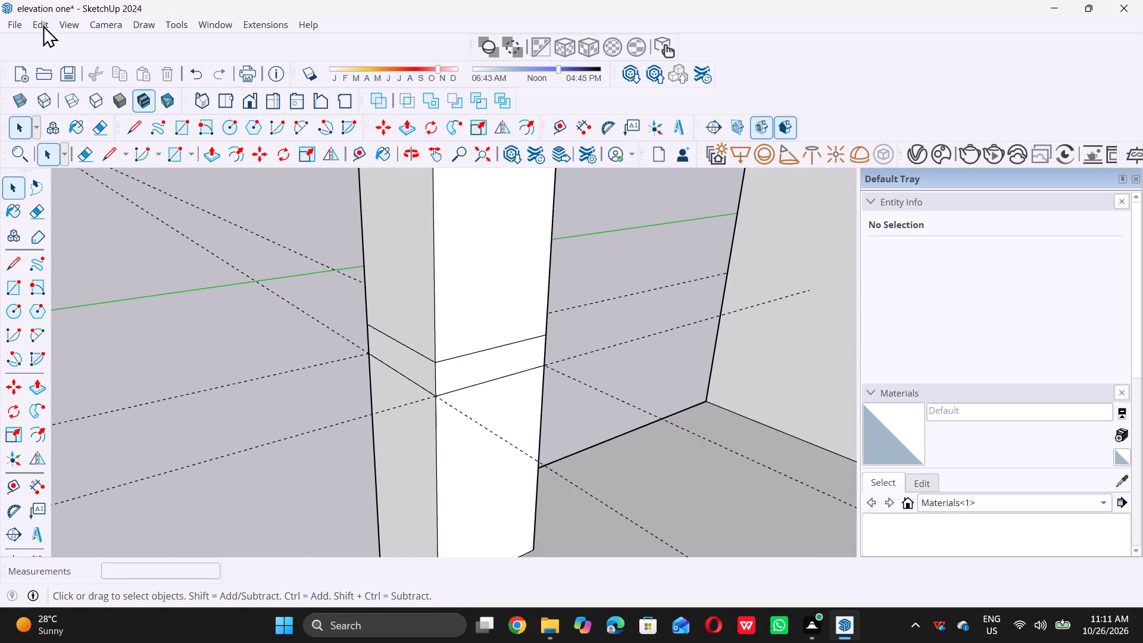
click(43, 25)
click(77, 179)
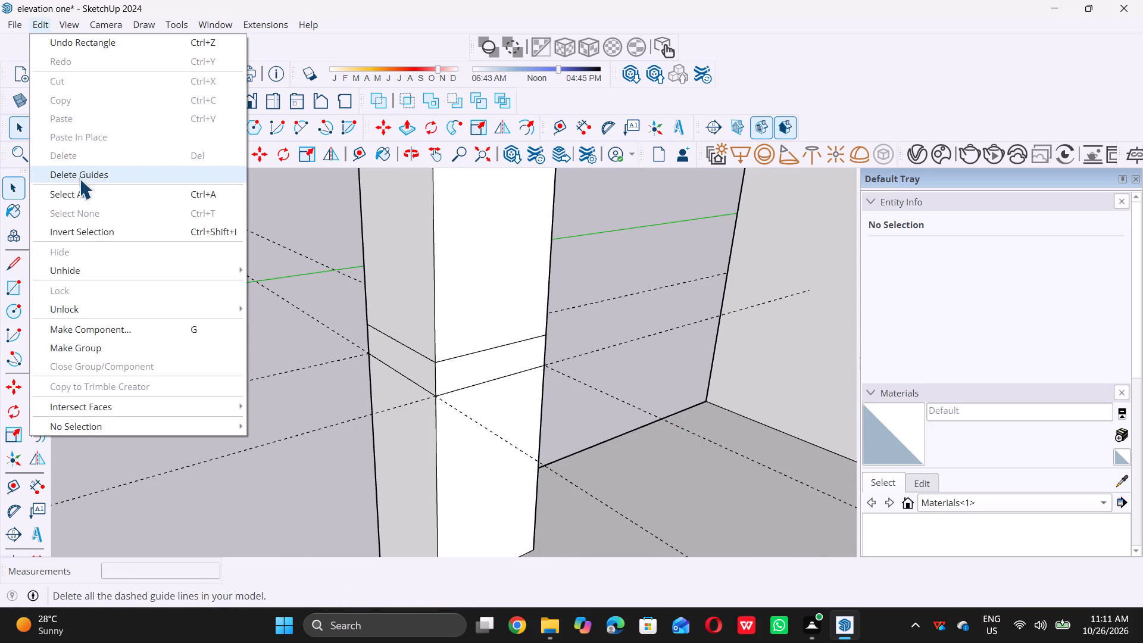
Copy the complete 3" band around the column 5' straight up, placing it just beneath the upper division line.
scroll(252, 339, down, 5)
middle_drag(231, 375, 685, 382)
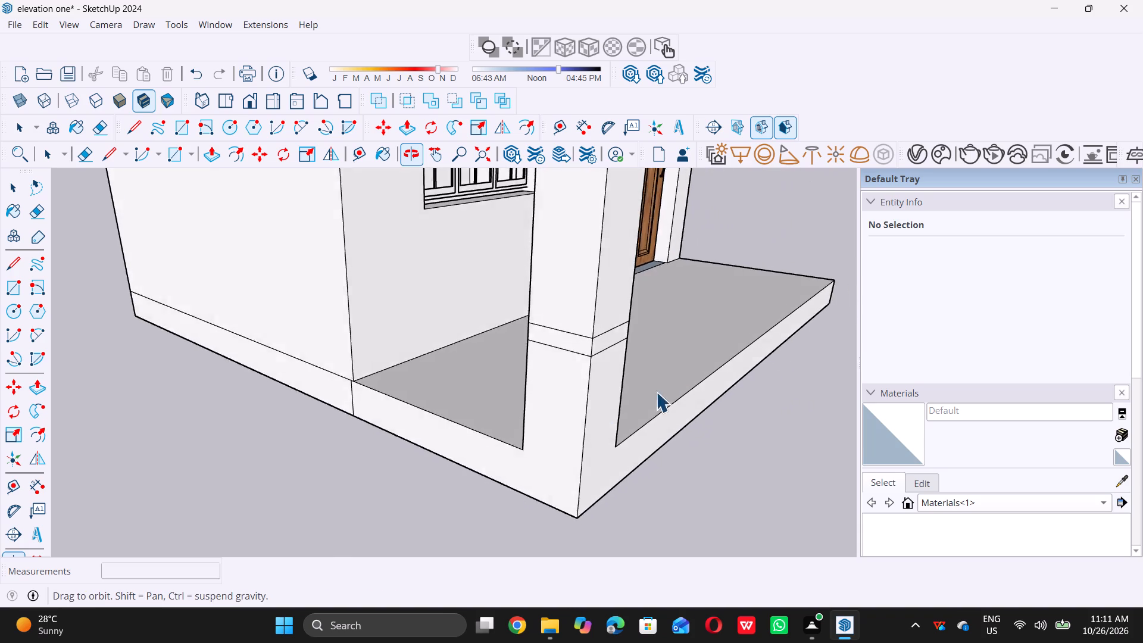
scroll(602, 415, down, 6)
middle_drag(519, 416, 592, 442)
scroll(487, 457, down, 6)
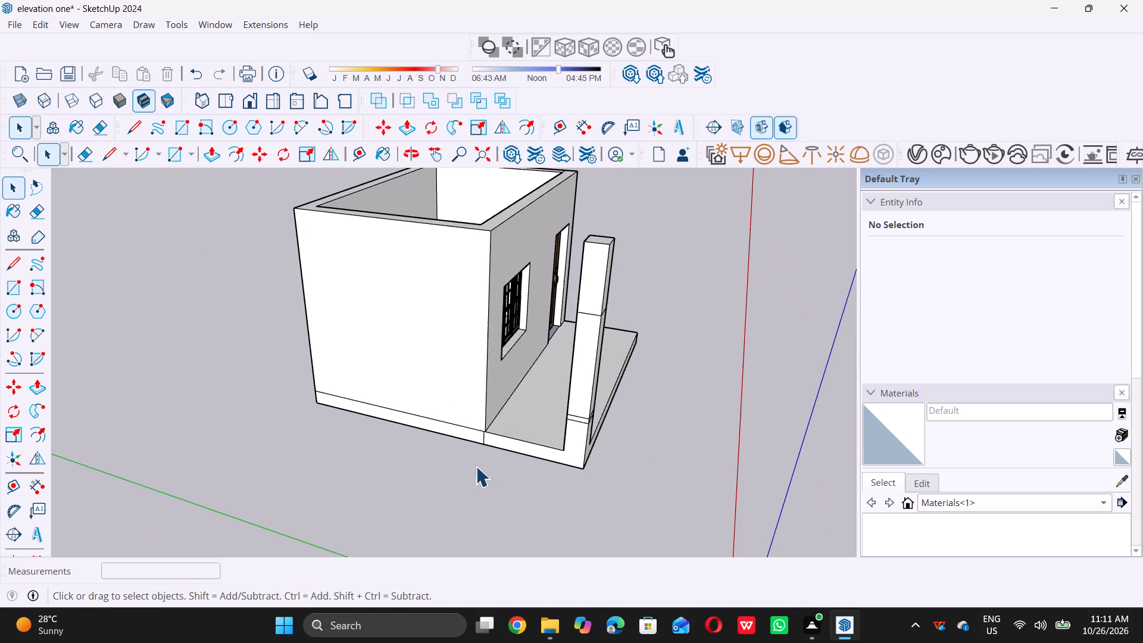
middle_drag(563, 454, 558, 431)
scroll(570, 442, up, 6)
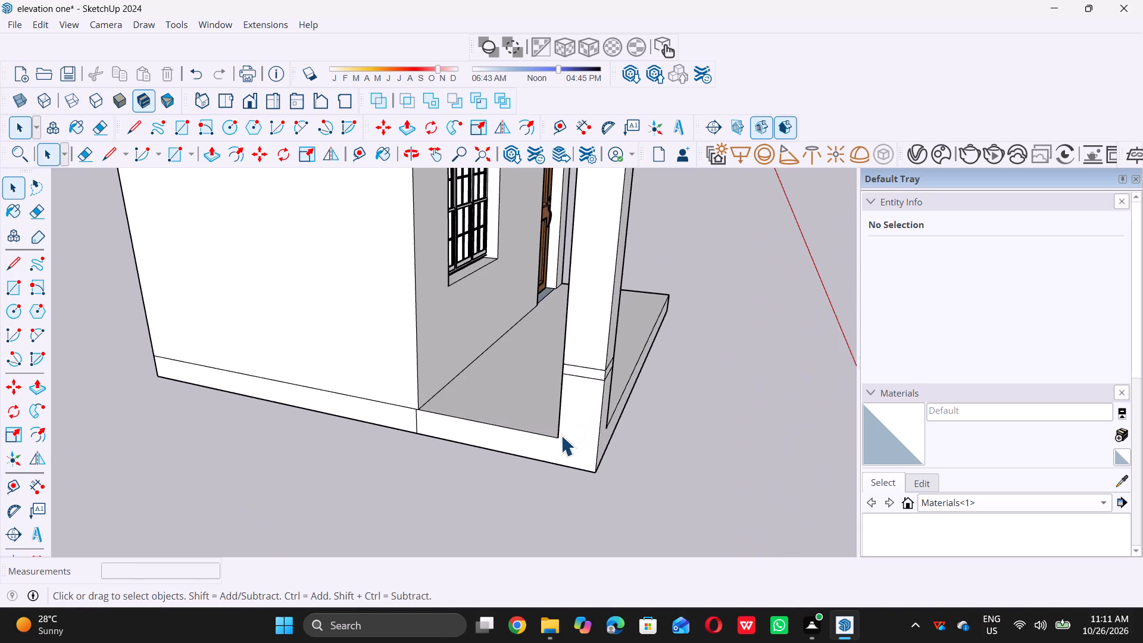
drag(549, 341, 647, 398)
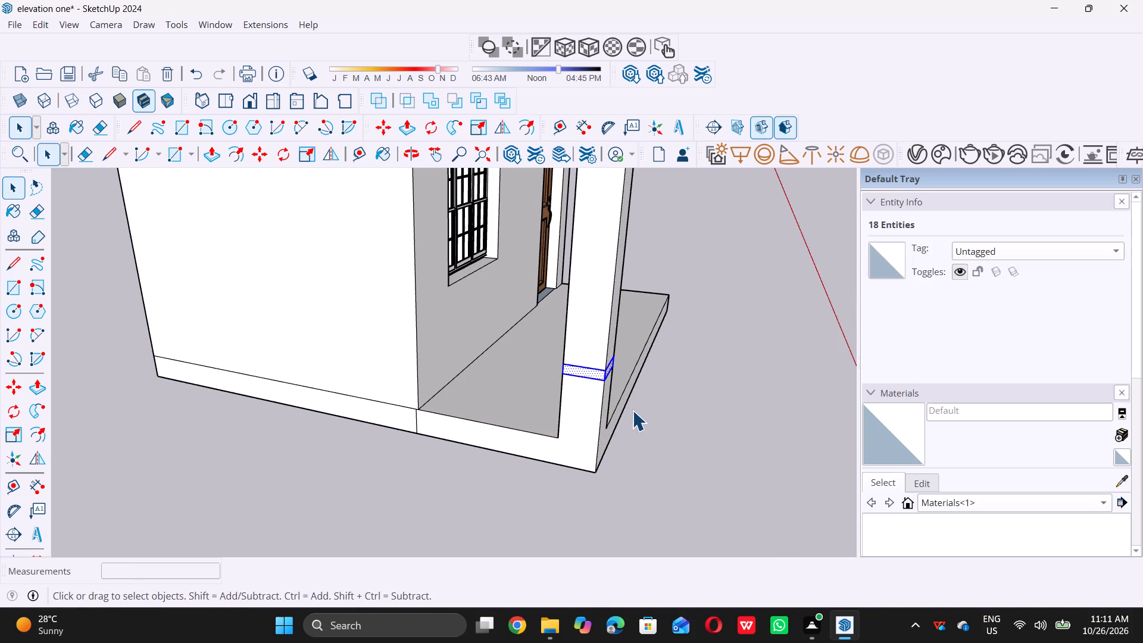
middle_drag(614, 402, 687, 385)
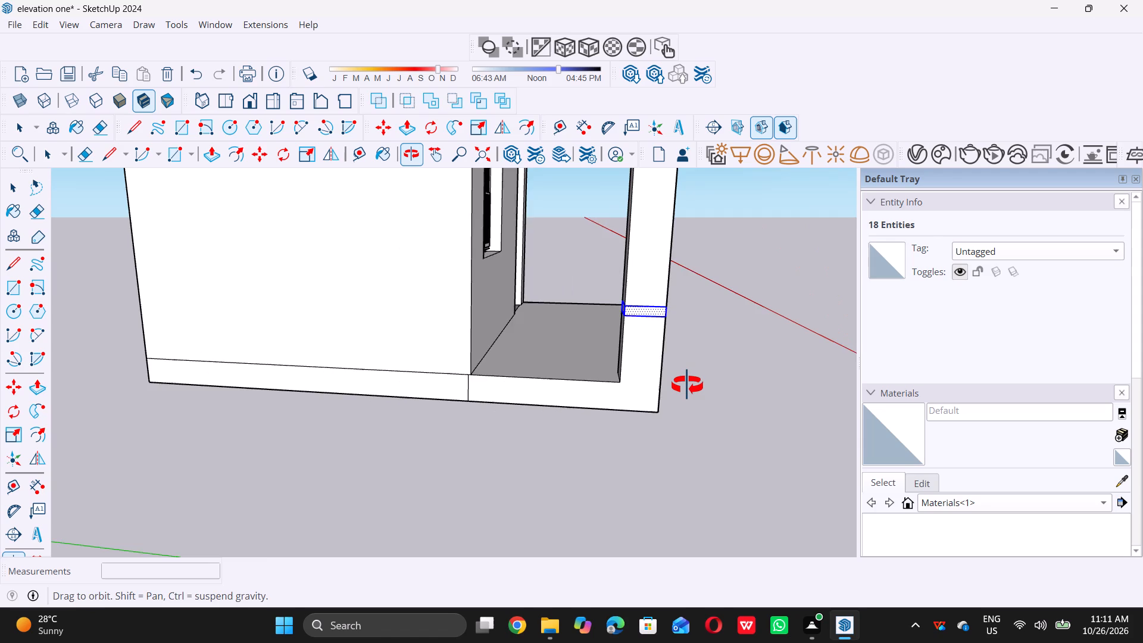
middle_drag(687, 385, 681, 389)
scroll(551, 449, down, 12)
middle_drag(591, 430, 601, 383)
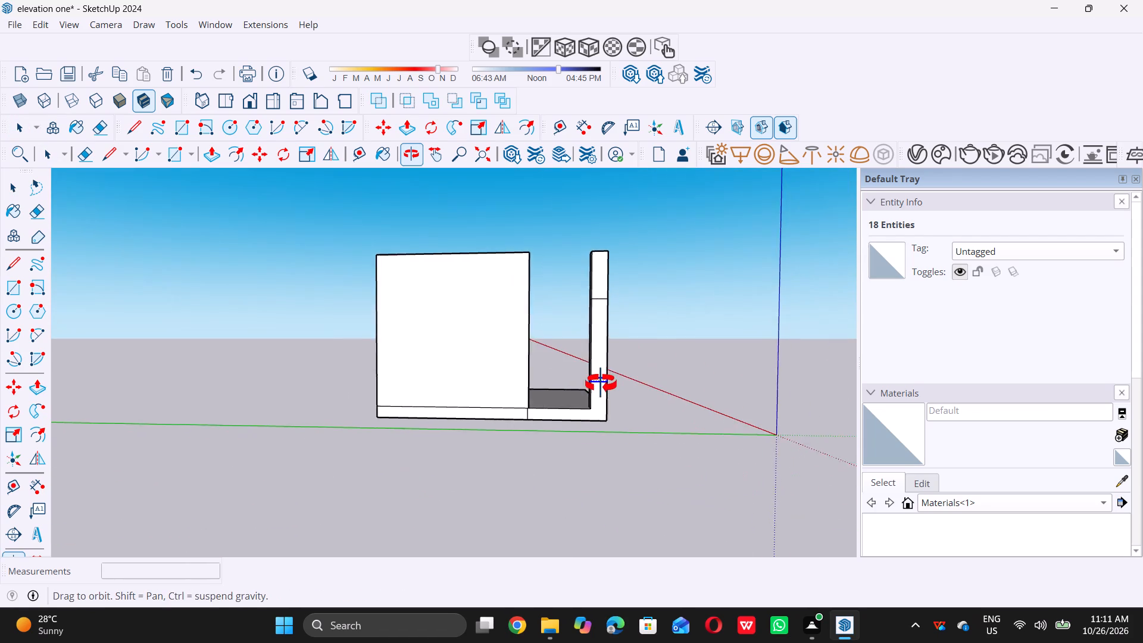
middle_drag(601, 383, 597, 386)
scroll(613, 404, up, 5)
key(m)
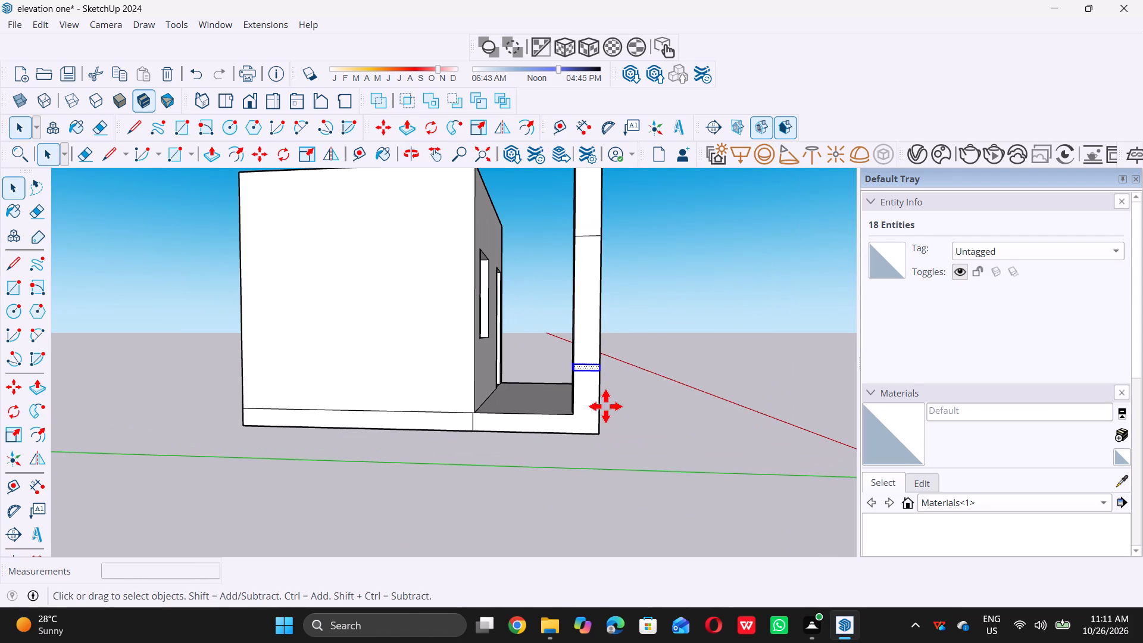
scroll(597, 366, up, 10)
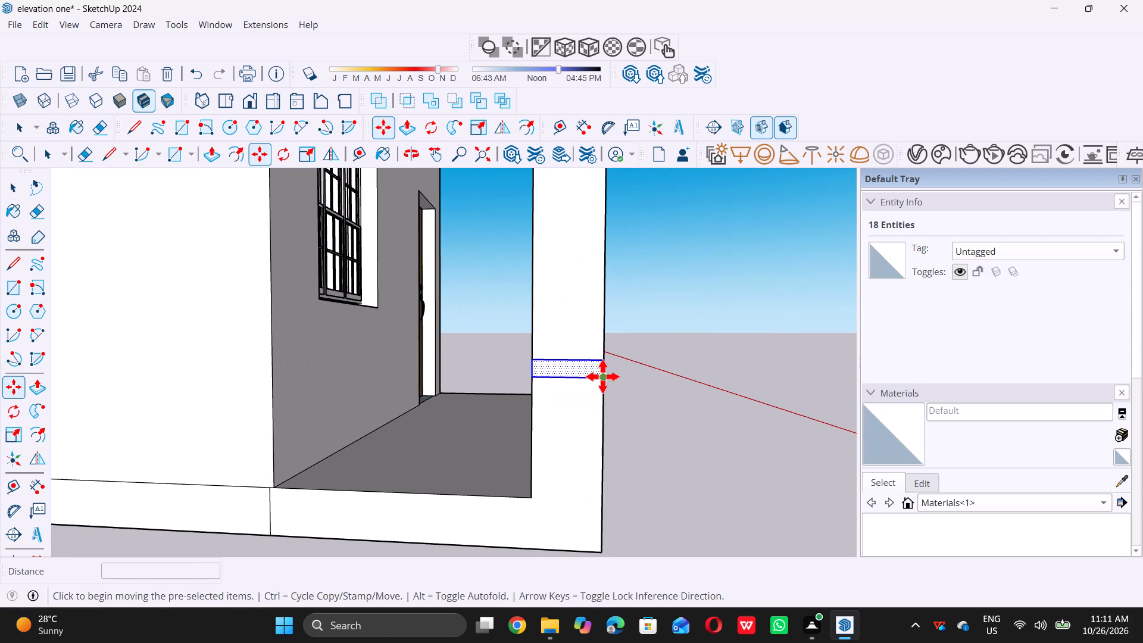
click(602, 376)
scroll(596, 378, down, 11)
scroll(601, 241, up, 7)
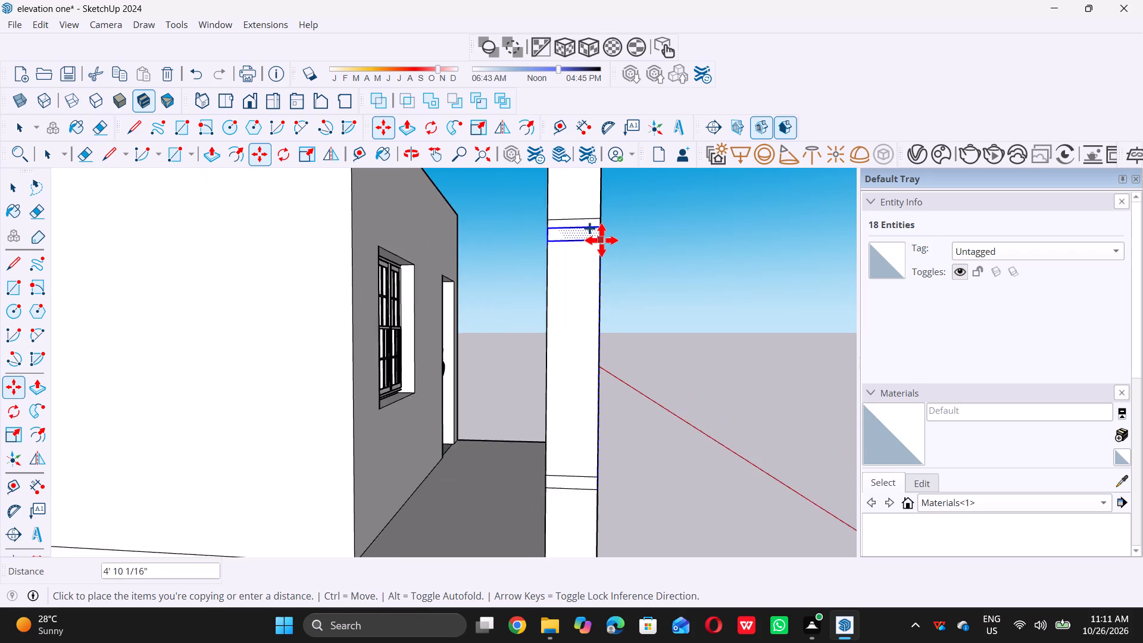
scroll(601, 240, up, 9)
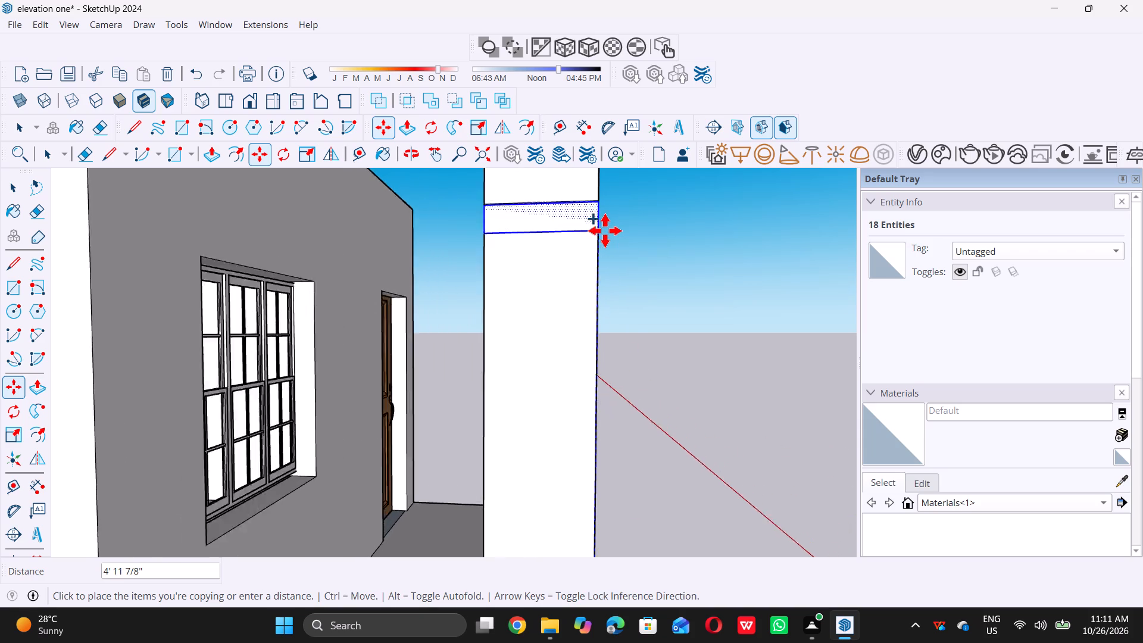
scroll(599, 239, down, 6)
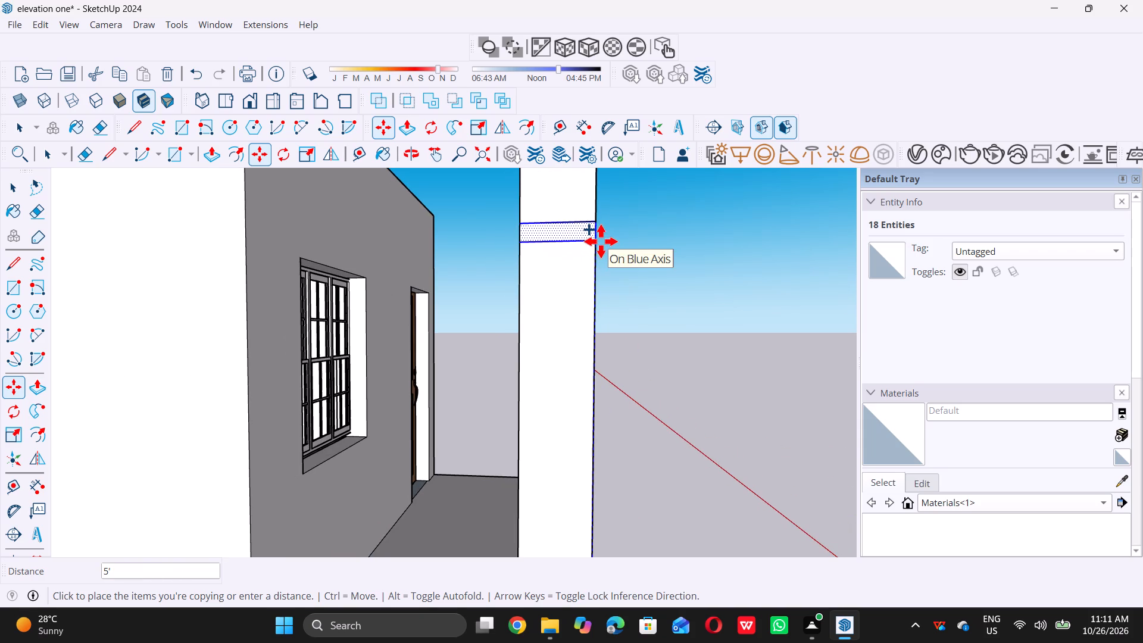
click(601, 241)
key(space)
click(764, 304)
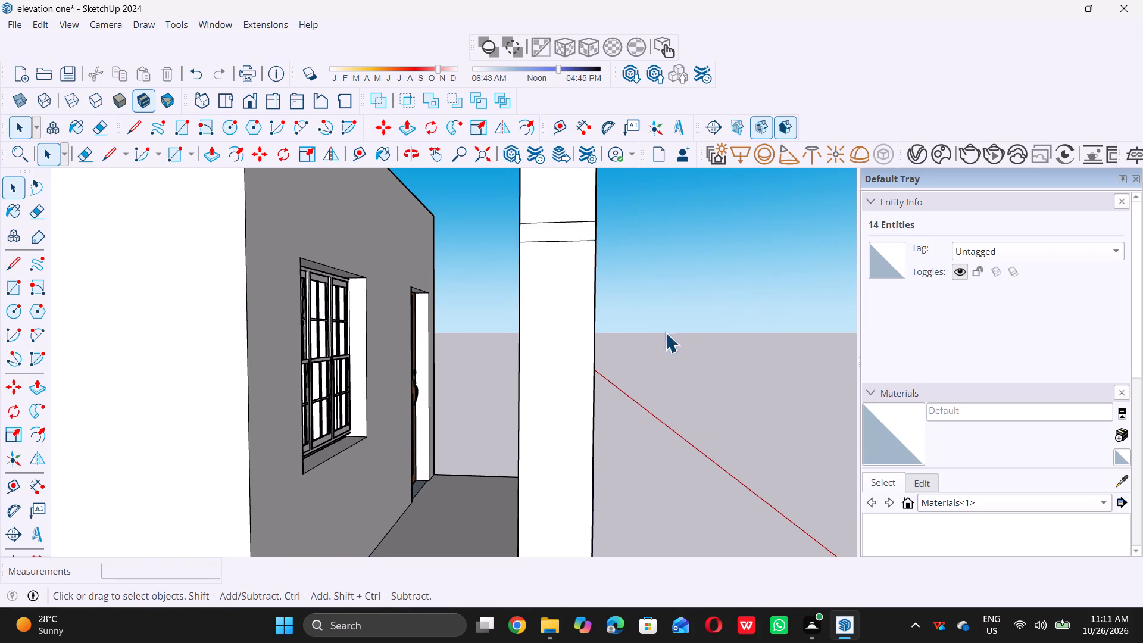
Push/Pull the lower band's front face 2" outward from the column.
scroll(629, 333, down, 6)
middle_drag(688, 330, 554, 337)
scroll(588, 329, down, 5)
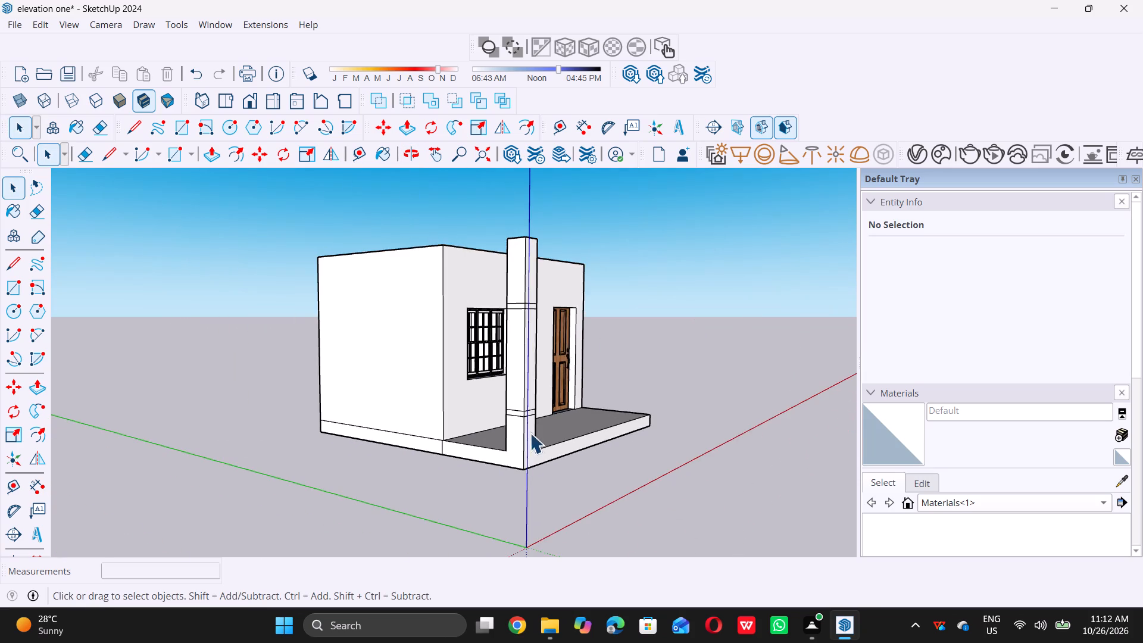
scroll(530, 433, up, 15)
click(513, 402)
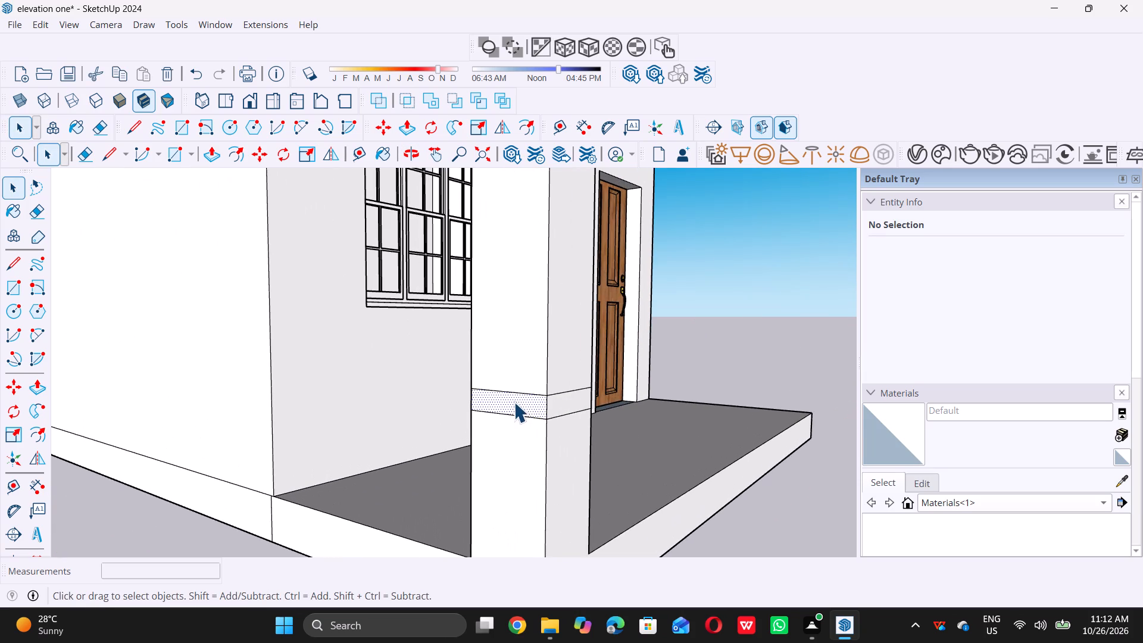
ctrl+click(565, 400)
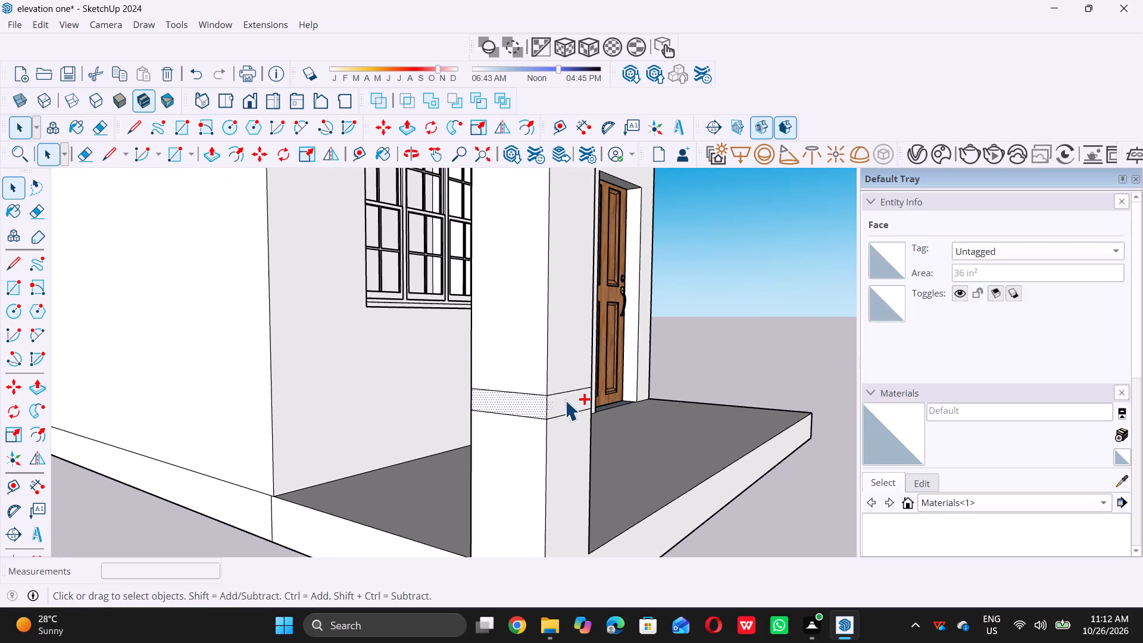
key(p)
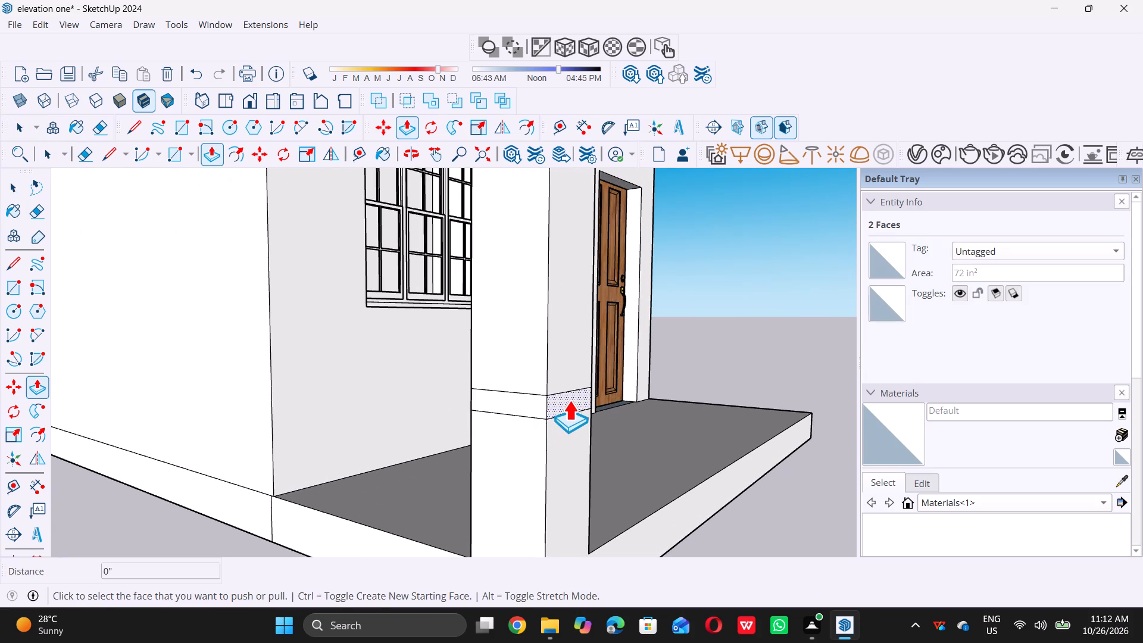
click(569, 394)
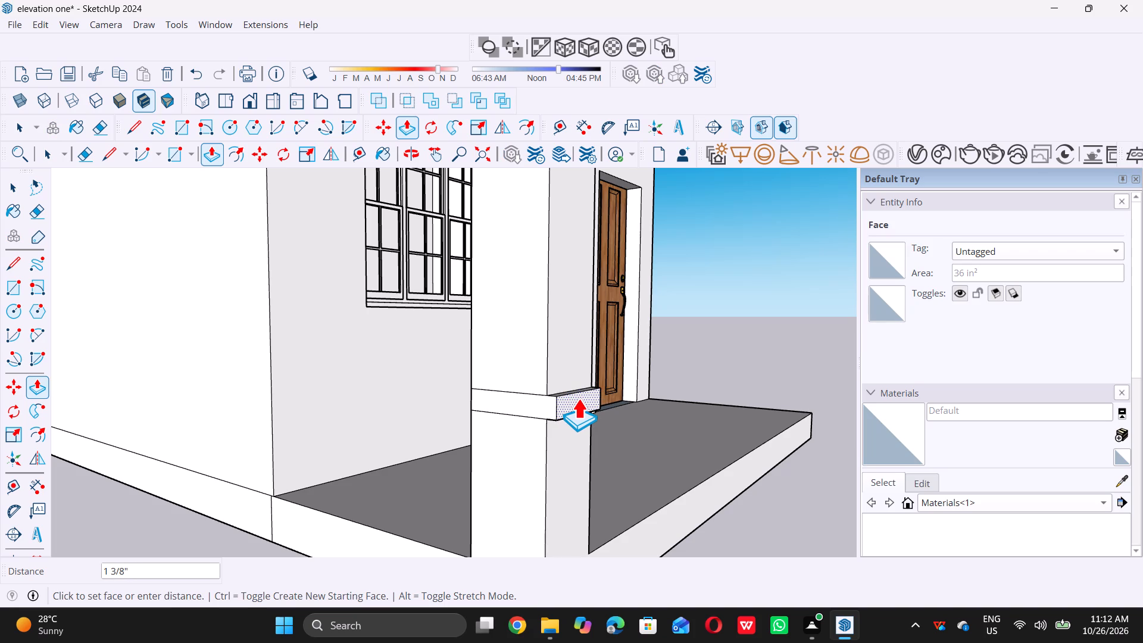
key(2)
key(shift+quotedbl)
key(Return)
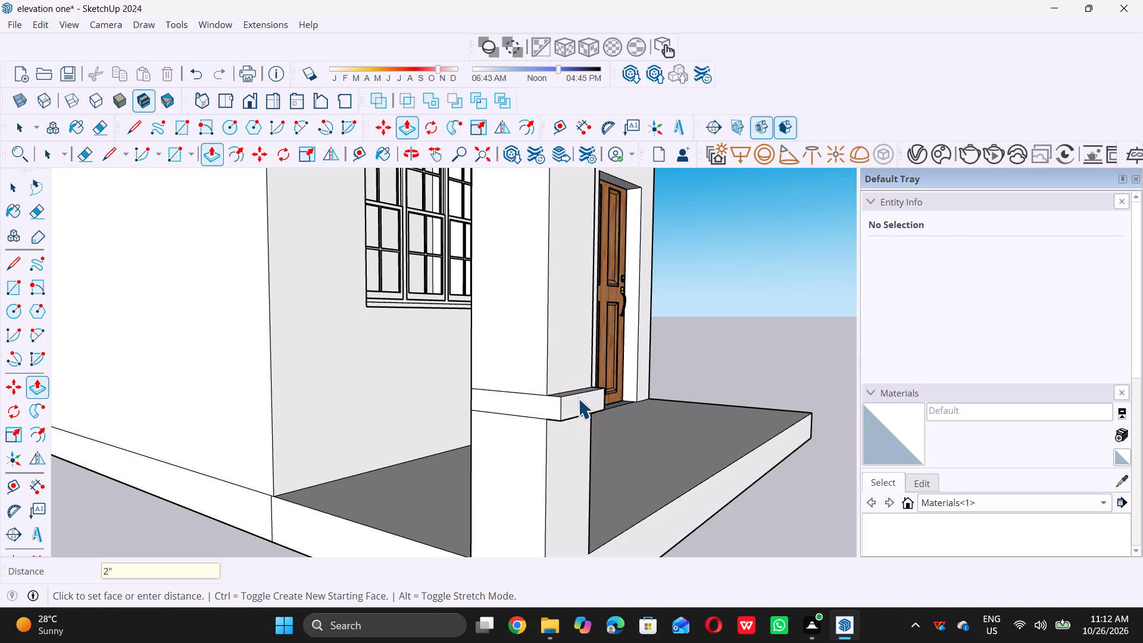
key(space)
Undo the 2" extrusion of the lower band's front face on the porch corner column.
scroll(644, 436, down, 4)
middle_drag(638, 423, 509, 402)
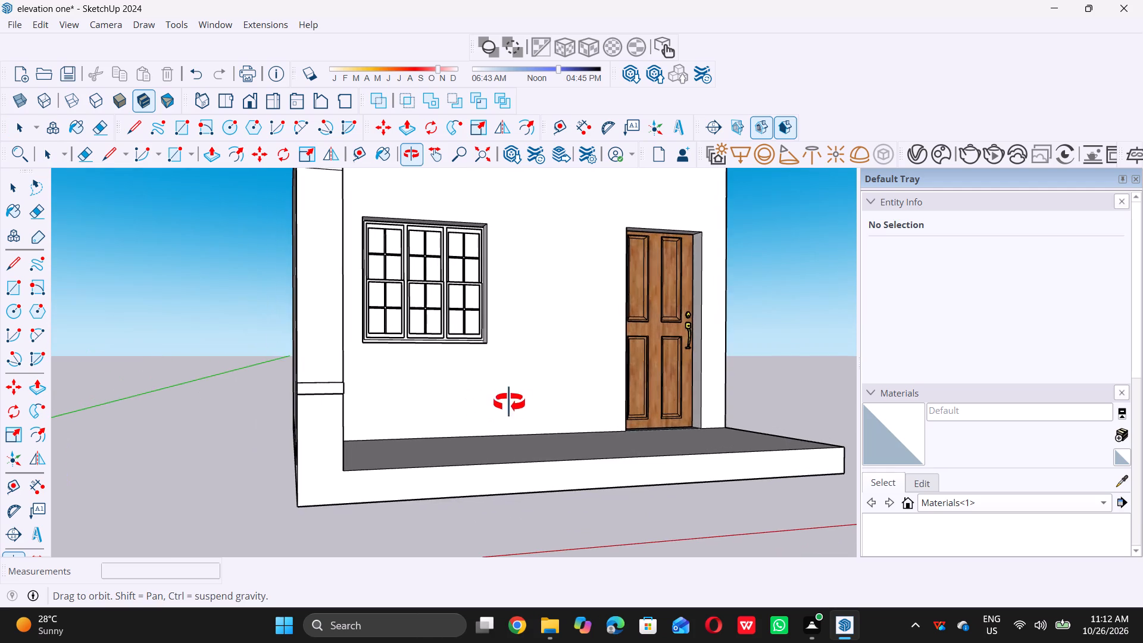
middle_drag(509, 402, 754, 442)
scroll(738, 442, up, 6)
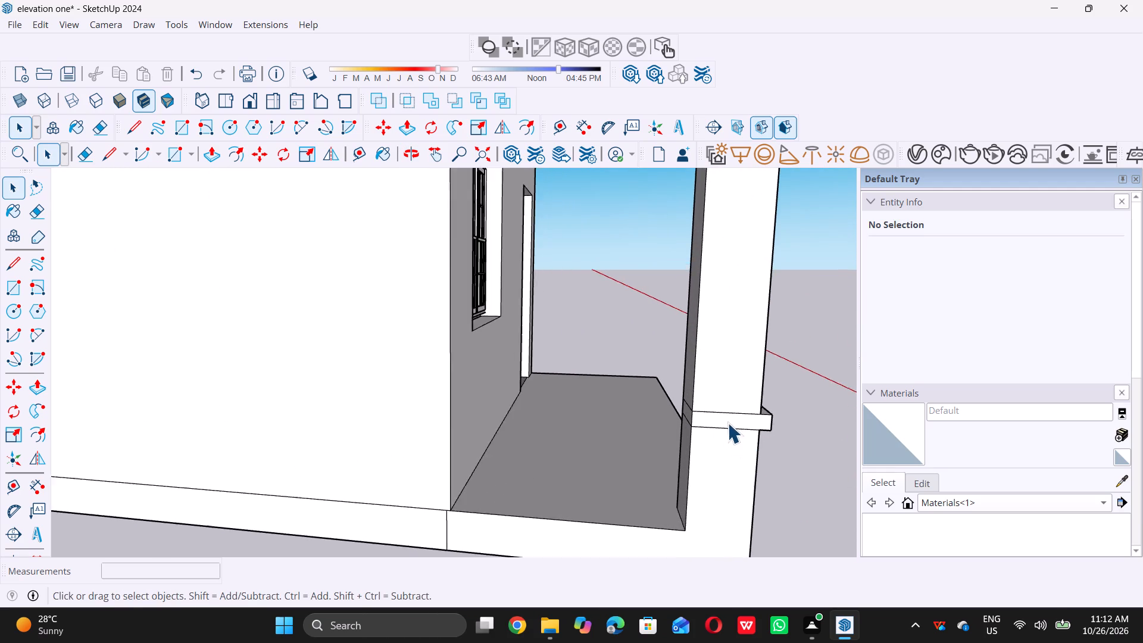
scroll(727, 423, up, 3)
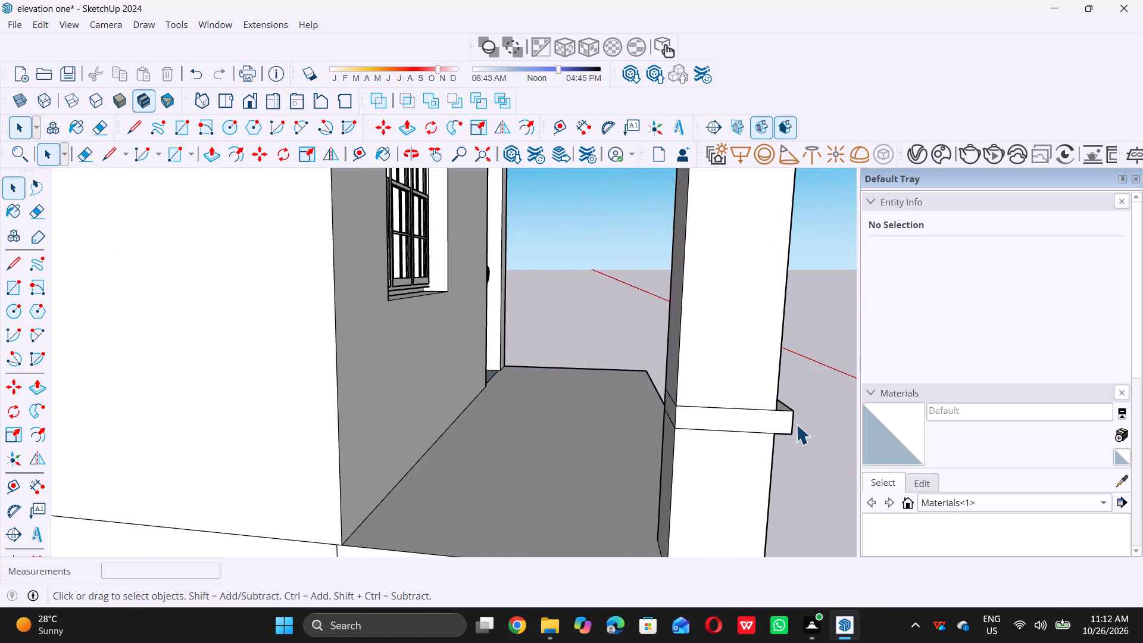
scroll(775, 416, down, 2)
middle_drag(735, 416, 592, 409)
key(ctrl+z)
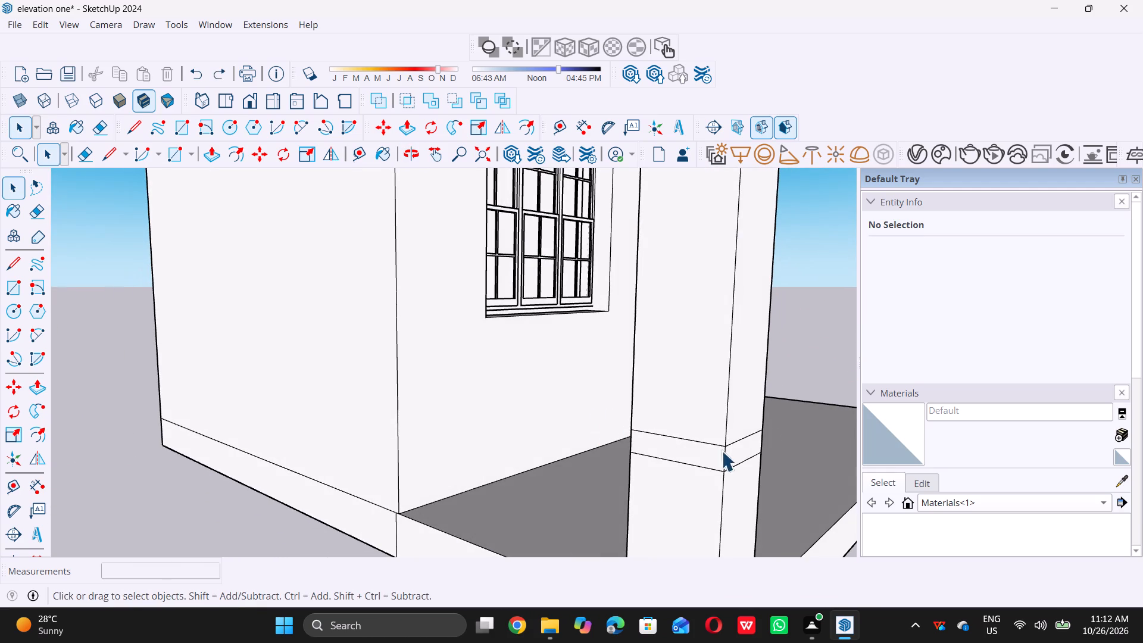
Push/Pull the lower band's front face 1" outward from the column.
scroll(743, 462, up, 4)
click(730, 449)
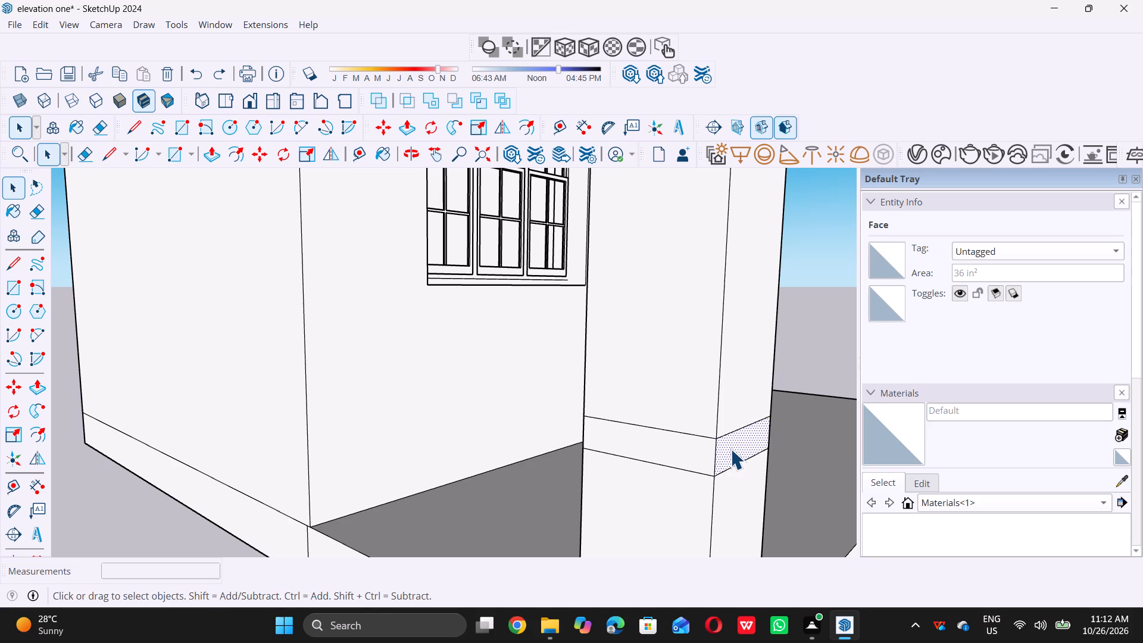
key(p)
click(728, 448)
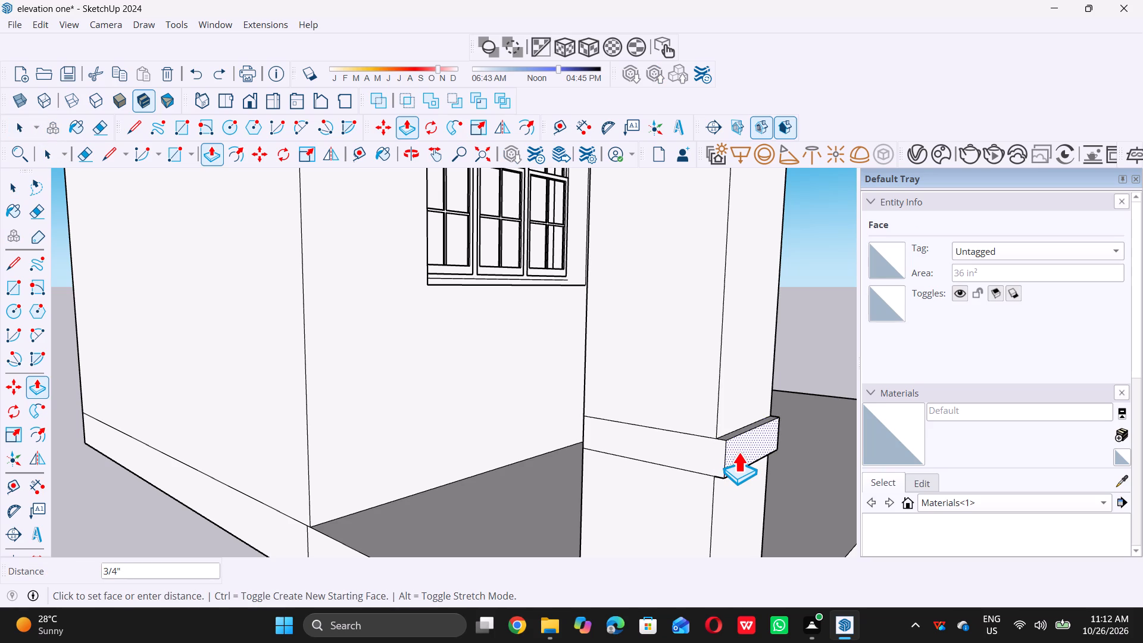
key(1)
key(shift+quotedbl)
key(Return)
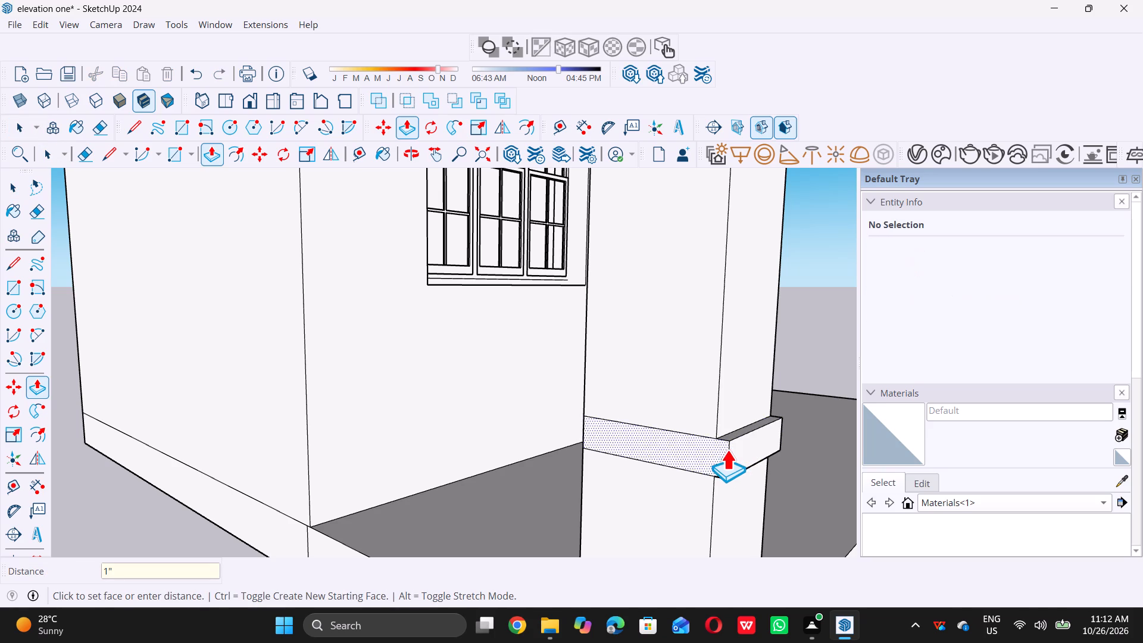
key(space)
Push/Pull the lower band's outer side face 1" outward from the column.
key(p)
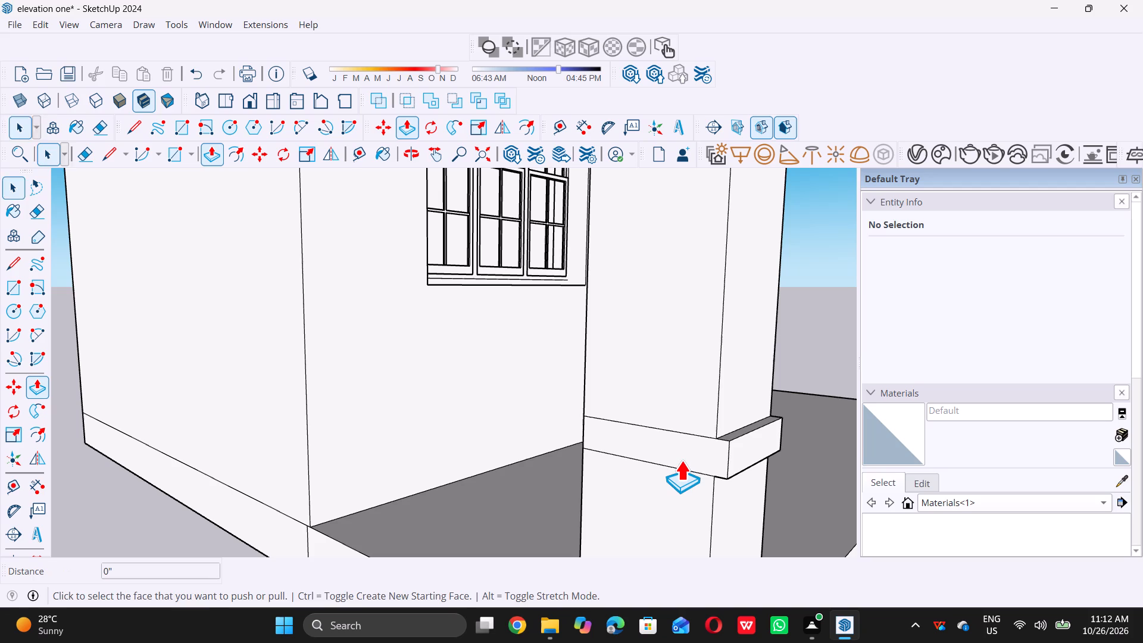
click(692, 440)
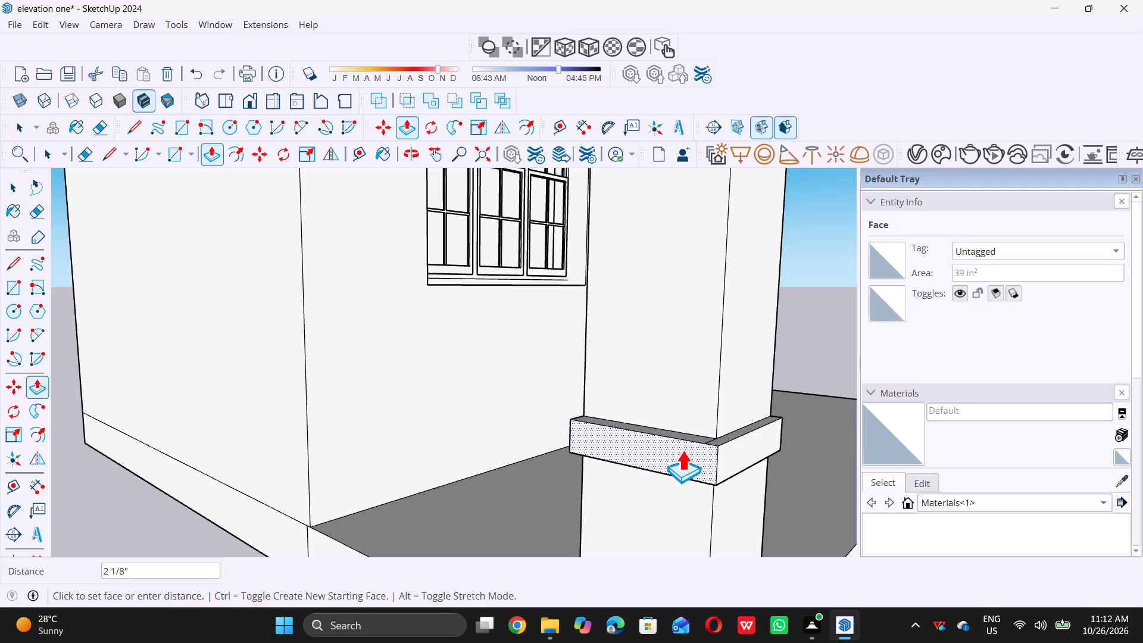
key(1)
key(shift+quotedbl)
key(Return)
Push/Pull the lower band's rear face, facing the house wall, 1" outward from the column.
middle_drag(554, 454, 795, 511)
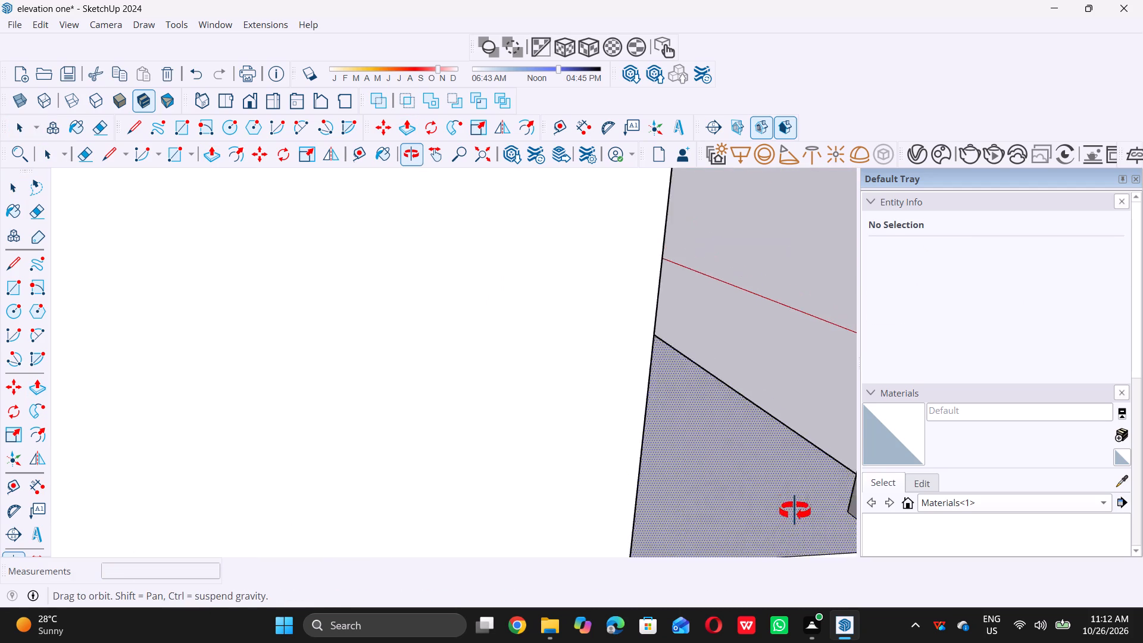
middle_drag(795, 511, 780, 500)
scroll(688, 473, up, 1)
scroll(683, 471, down, 12)
scroll(748, 438, up, 13)
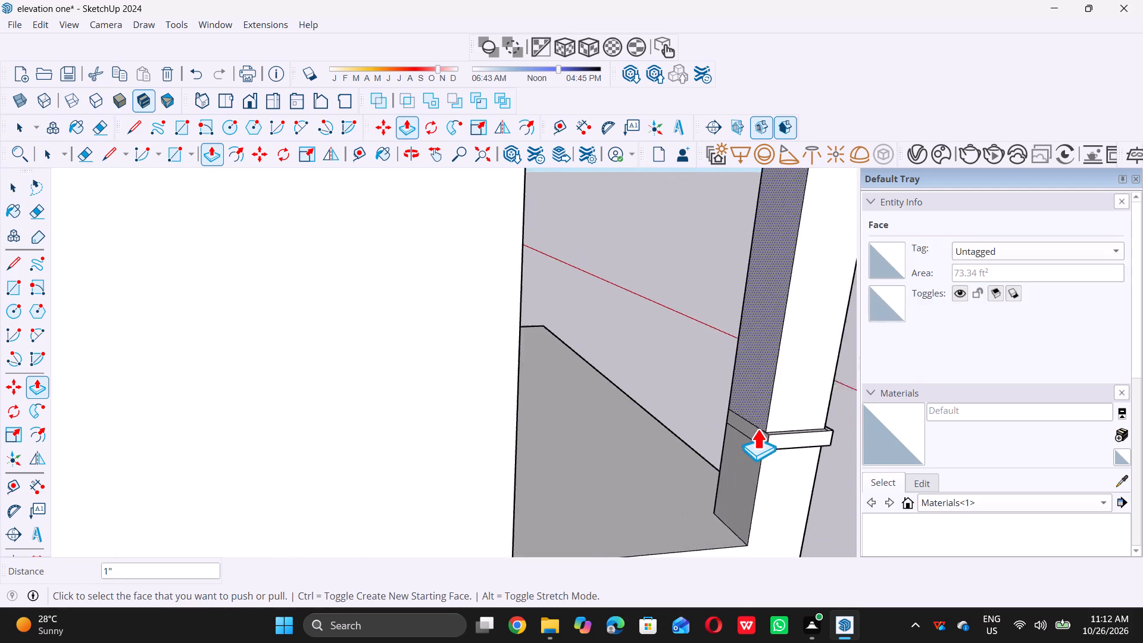
scroll(757, 429, up, 10)
click(752, 431)
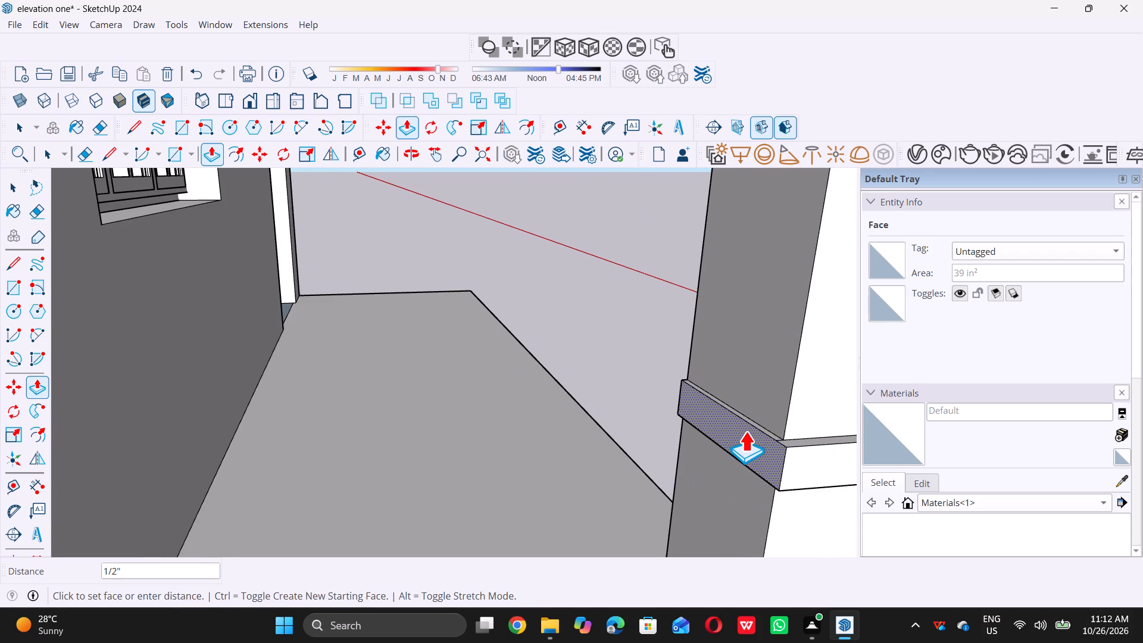
key(1)
key(shift+quotedbl)
key(Return)
key(space)
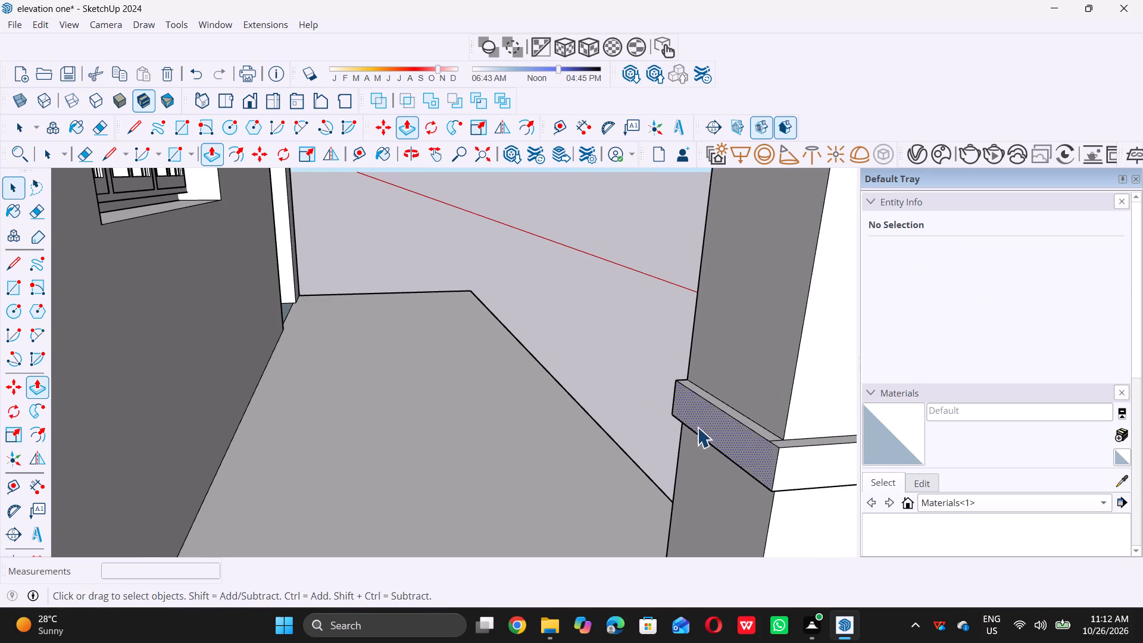
Push/Pull the lower band's inner side face, on the door side of the column, 1" outward.
scroll(632, 422, down, 5)
middle_drag(693, 407, 248, 422)
scroll(257, 408, up, 1)
scroll(266, 399, down, 7)
middle_drag(368, 427, 247, 378)
scroll(190, 369, up, 10)
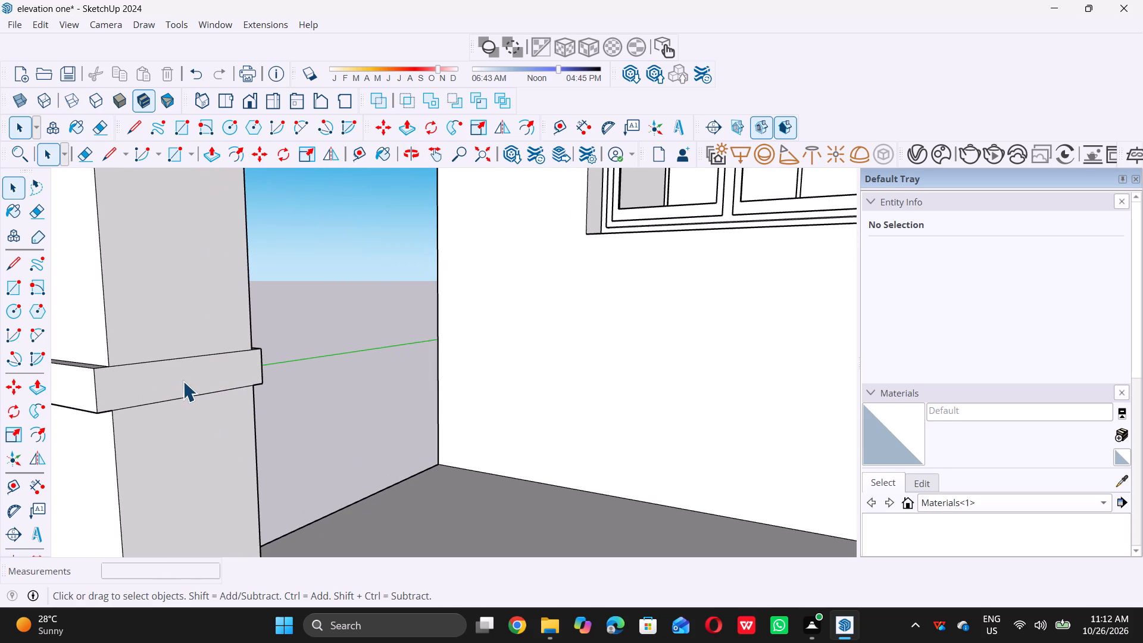
click(183, 381)
key(p)
click(186, 374)
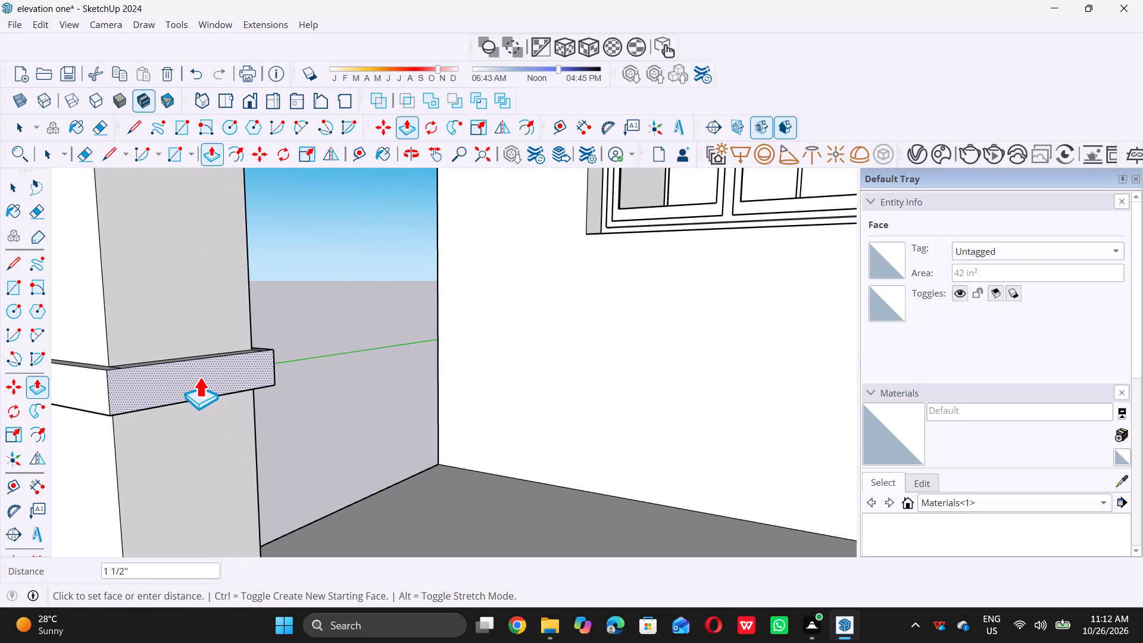
key(1)
key(shift+quotedbl)
key(Return)
key(space)
Push/Pull the upper band's front face 1" outward from the column.
scroll(236, 392, down, 11)
middle_drag(180, 392, 234, 392)
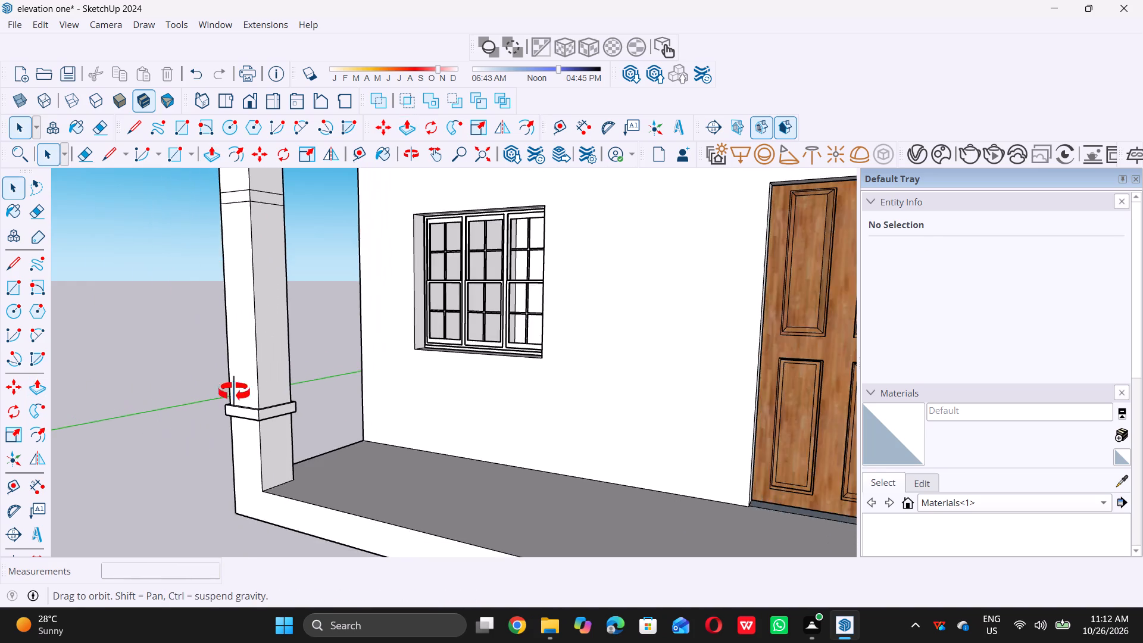
middle_drag(234, 392, 406, 409)
scroll(450, 408, down, 13)
middle_drag(411, 372, 424, 371)
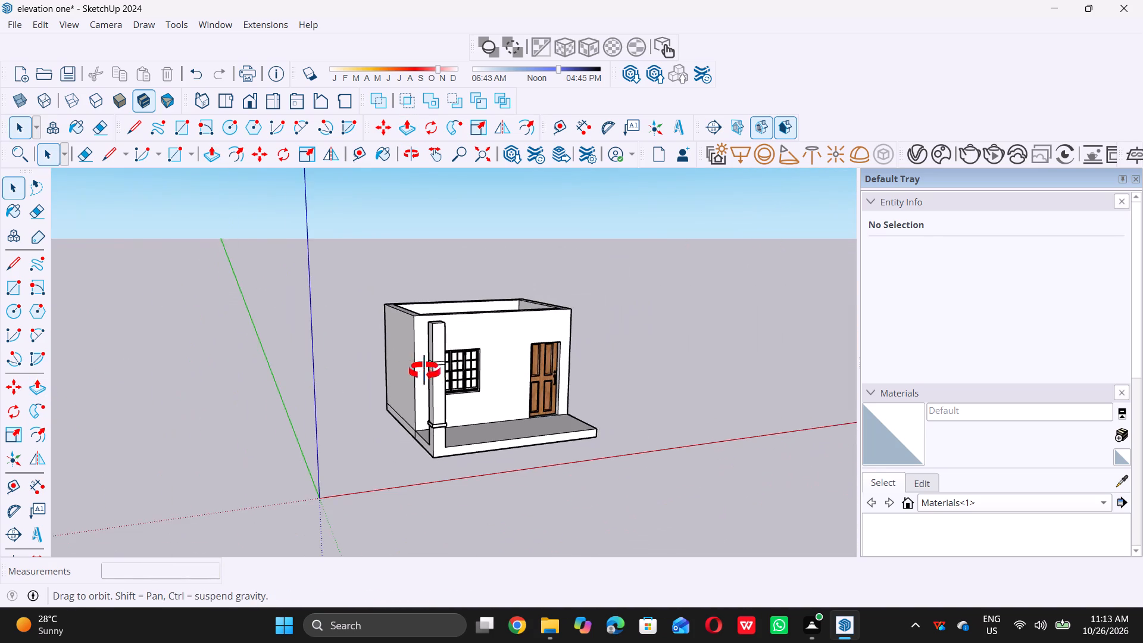
middle_drag(424, 371, 452, 373)
scroll(452, 373, up, 15)
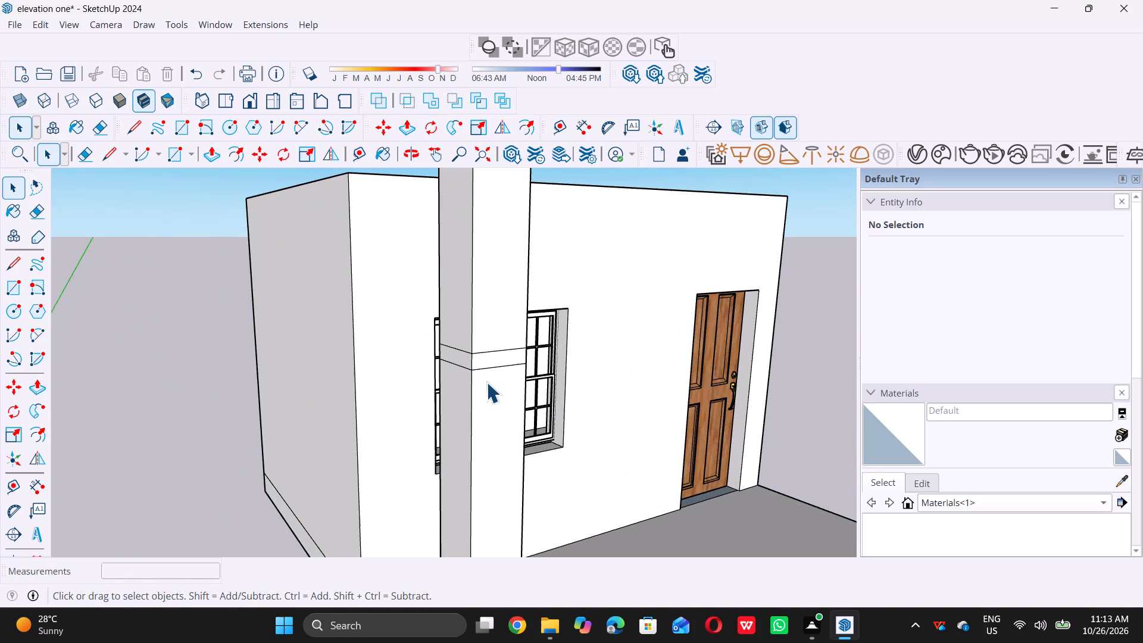
click(497, 361)
scroll(472, 352, up, 6)
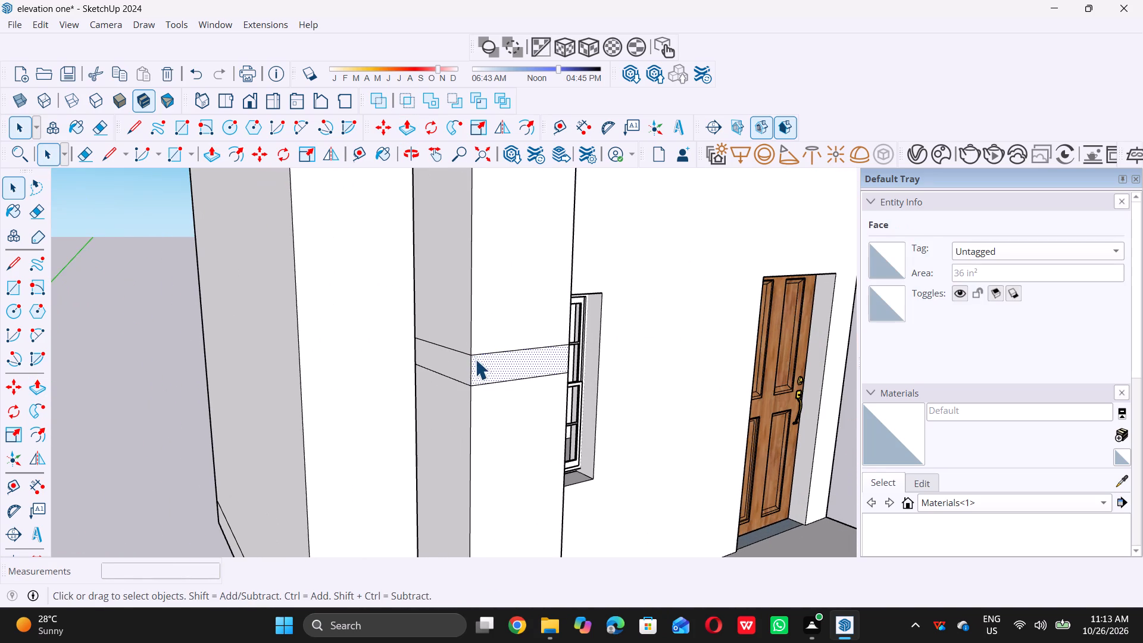
key(p)
click(492, 351)
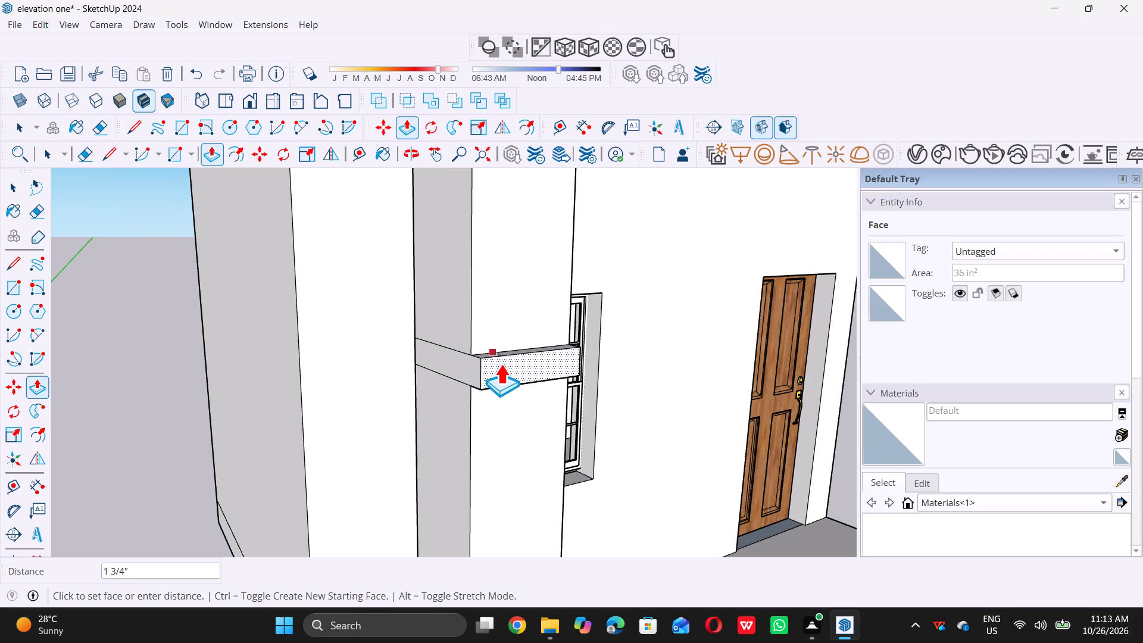
key(1)
key(shift+quotedbl)
key(Return)
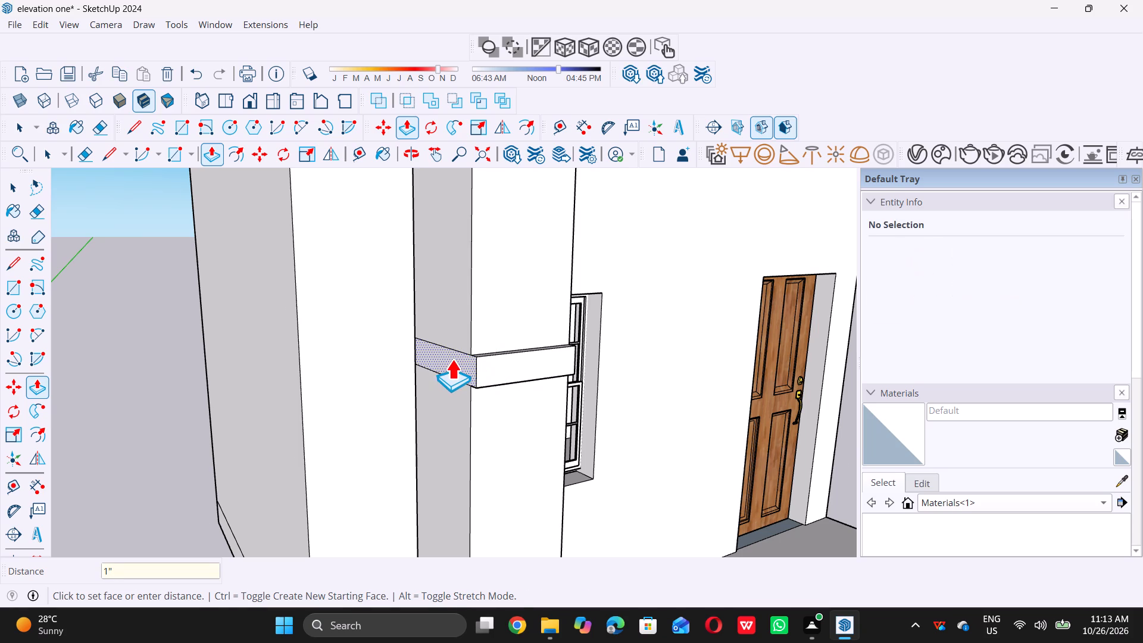
Push/Pull the upper band's outer side face 1" outward from the column.
scroll(452, 359, up, 5)
click(452, 354)
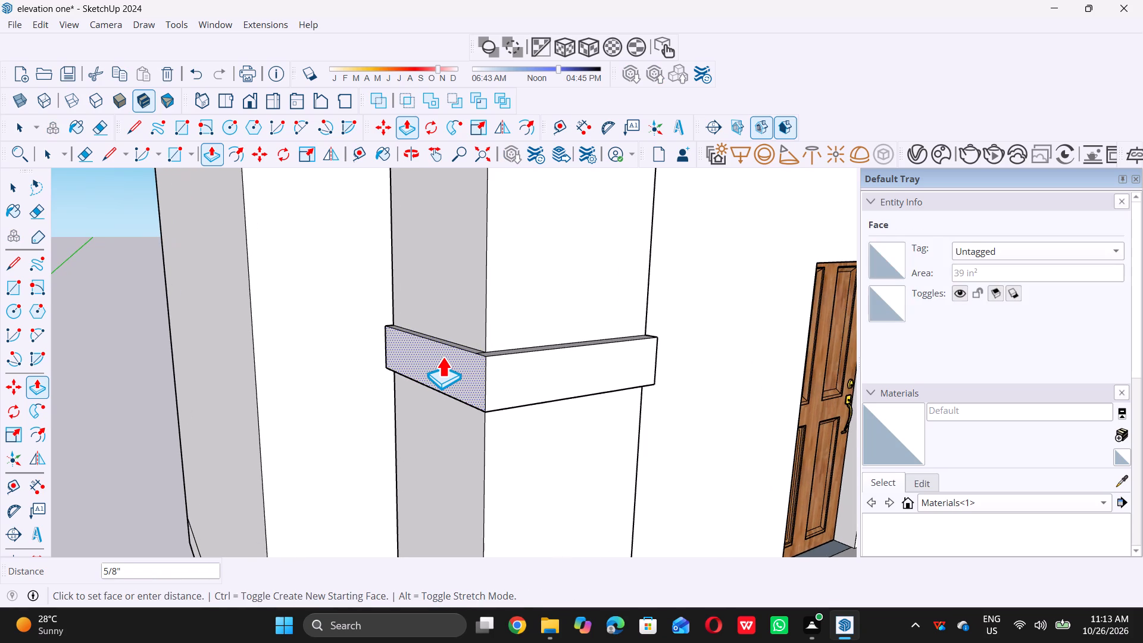
key(1)
key(shift+quotedbl)
key(Return)
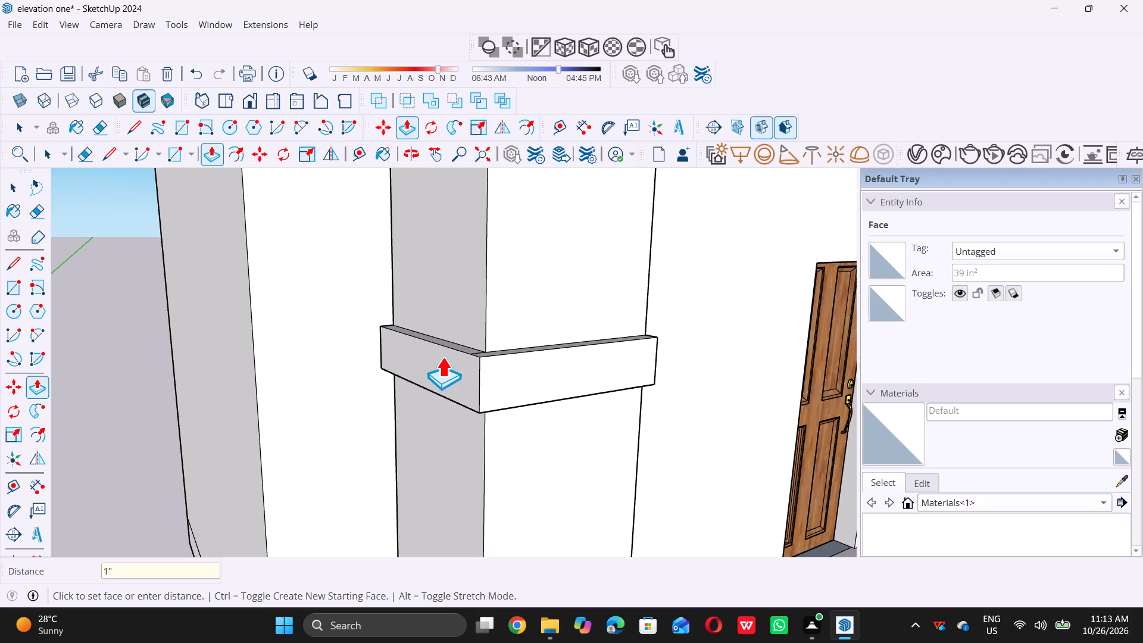
key(space)
Push/Pull the upper band's inner side face, on the door side of the column, 1" outward.
scroll(411, 372, down, 5)
middle_drag(513, 368, 273, 377)
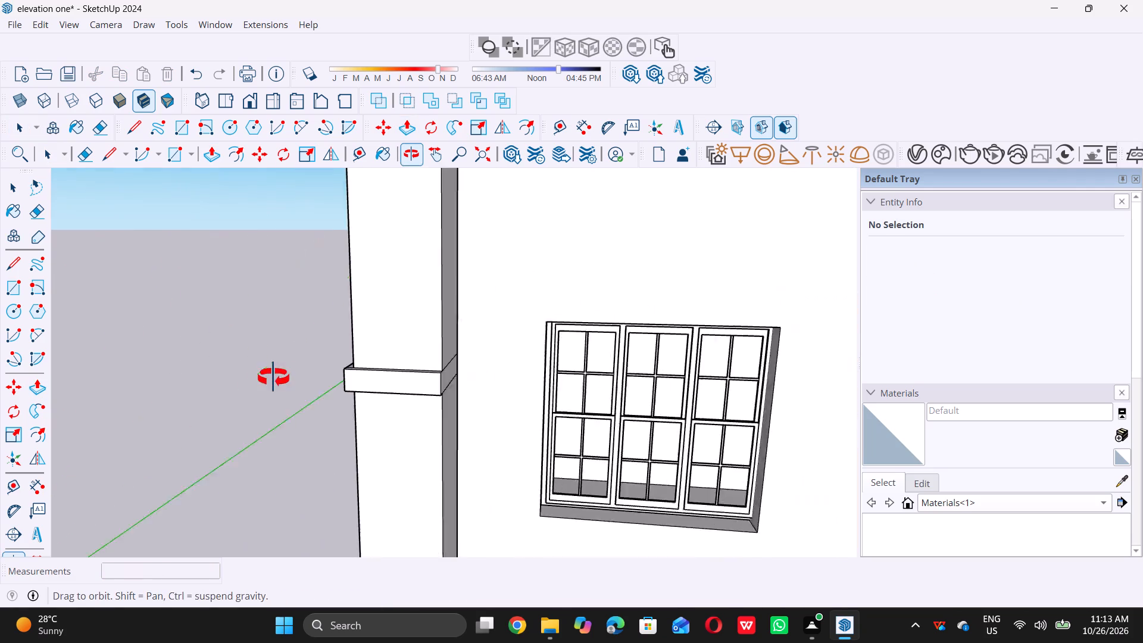
middle_drag(273, 377, 207, 383)
scroll(348, 393, up, 5)
click(427, 376)
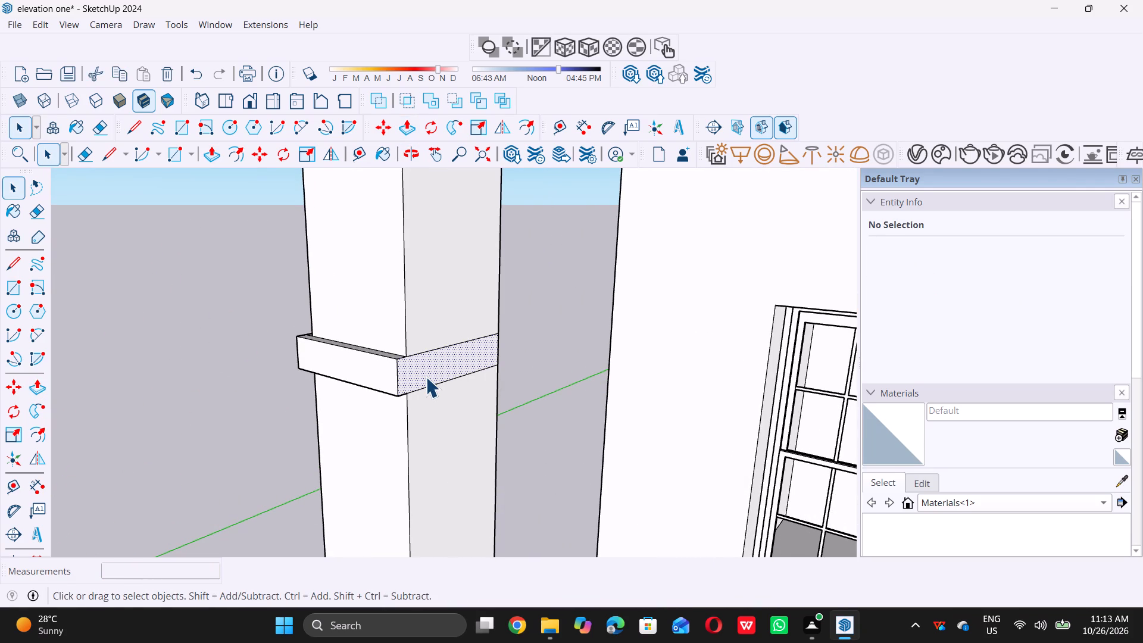
key(p)
click(423, 364)
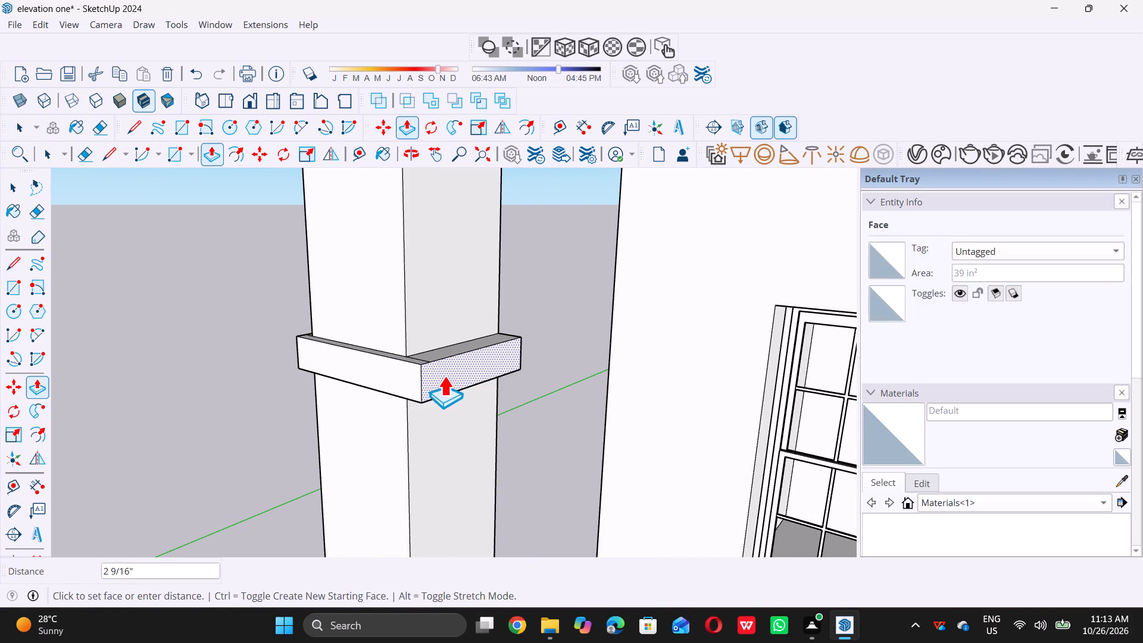
key(1)
key(shift+quotedbl)
key(Return)
Push/Pull the upper band's remaining rear face, on the house side of the column, 1" outward.
middle_drag(496, 319, 346, 355)
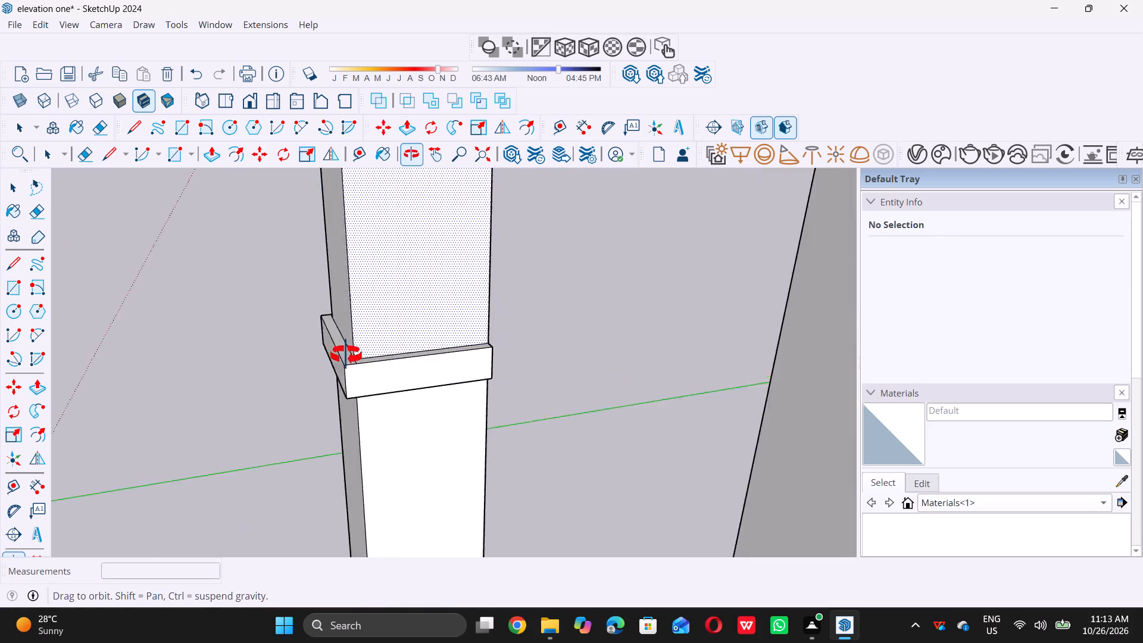
middle_drag(346, 355, 120, 351)
scroll(421, 368, up, 5)
click(470, 349)
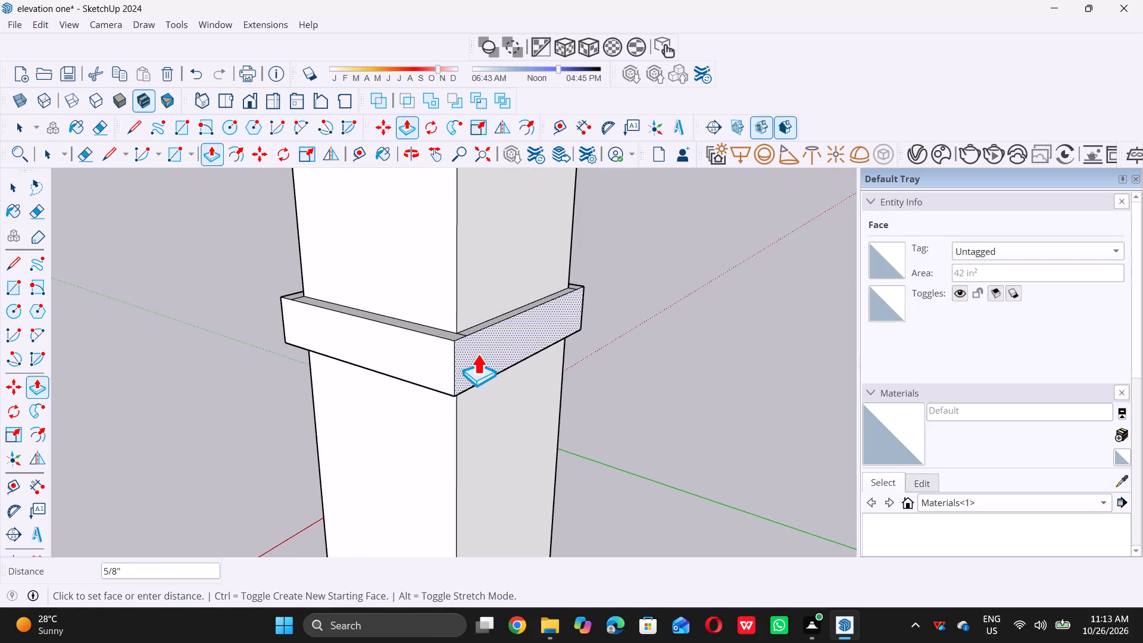
key(1)
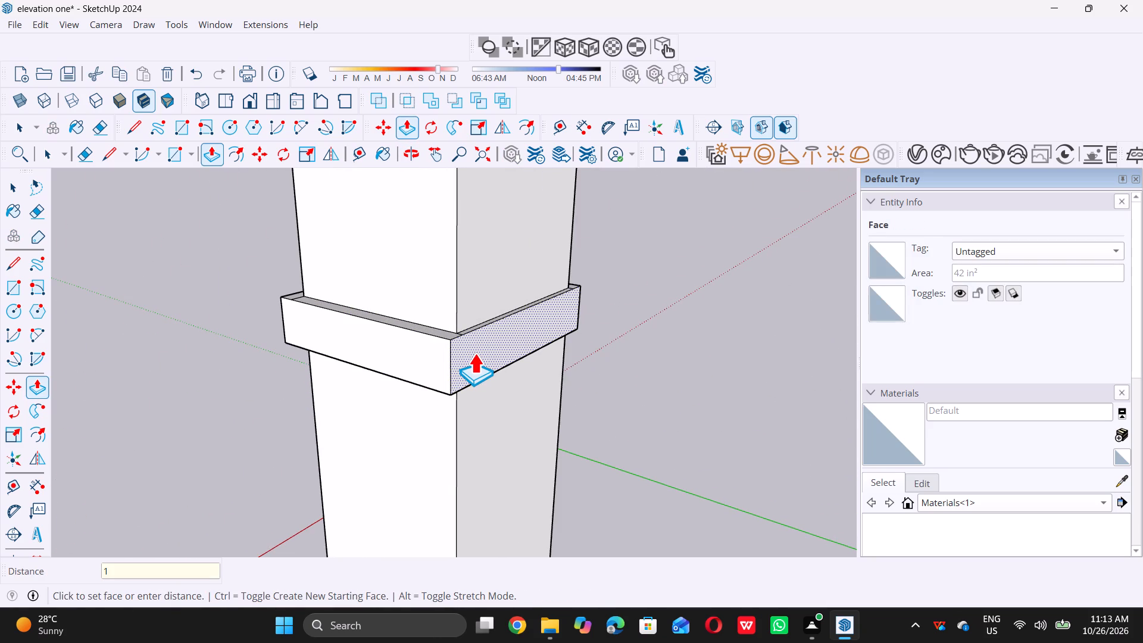
key(shift+quotedbl)
key(Return)
key(space)
Erase the leftover seam lines across the top face at all four corners of the porch column's upper band.
scroll(479, 358, down, 6)
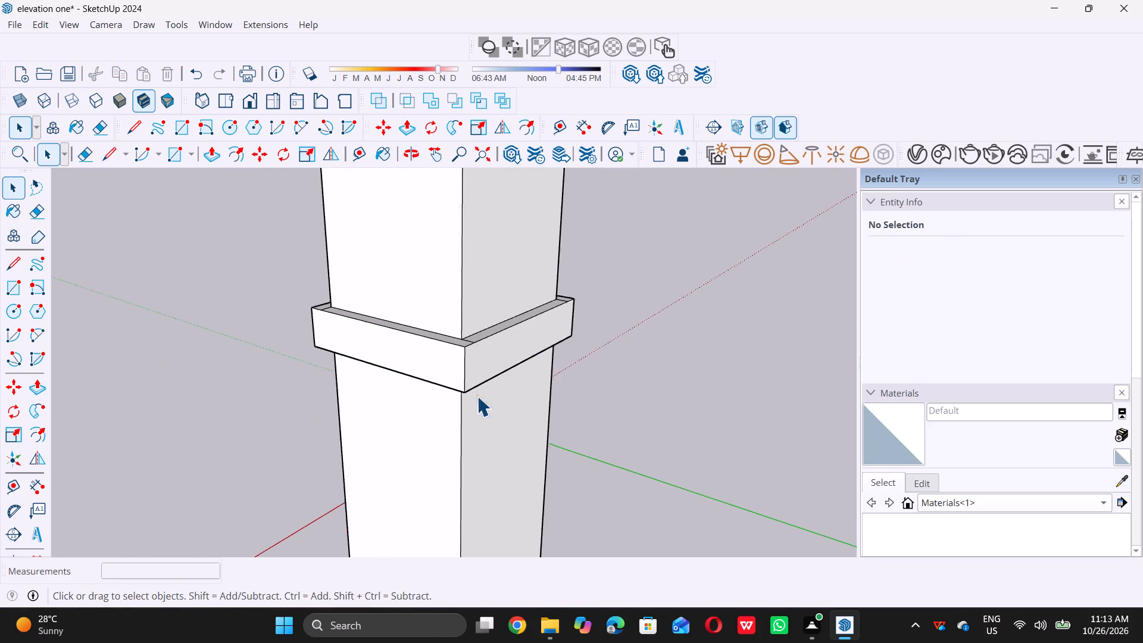
middle_drag(220, 336, 589, 465)
scroll(424, 440, up, 2)
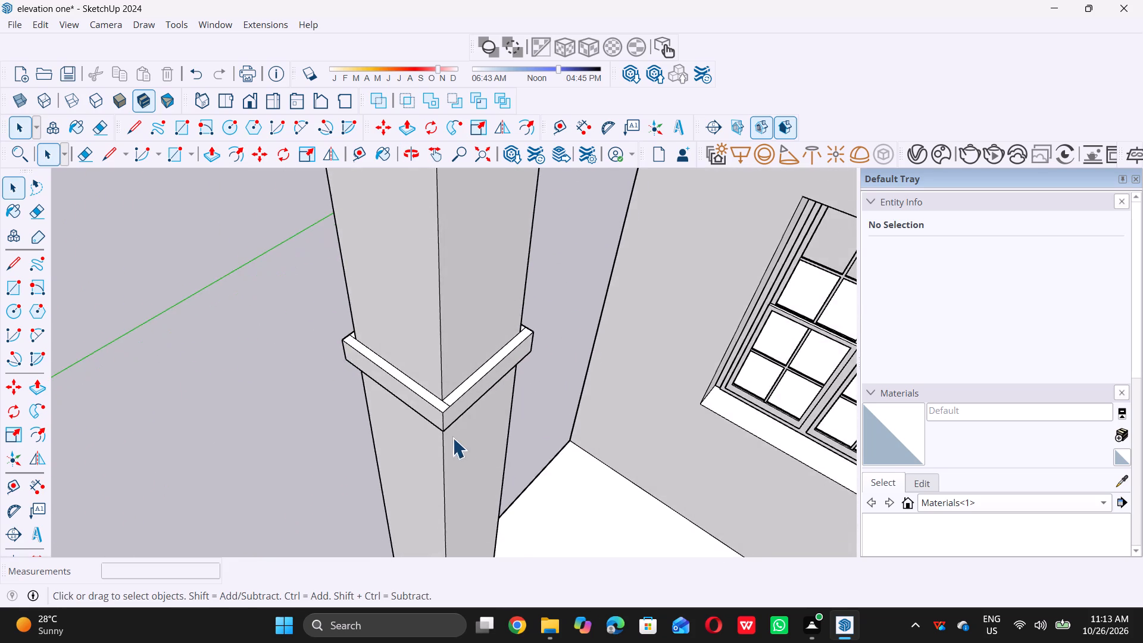
scroll(452, 438, up, 5)
key(e)
scroll(417, 360, up, 6)
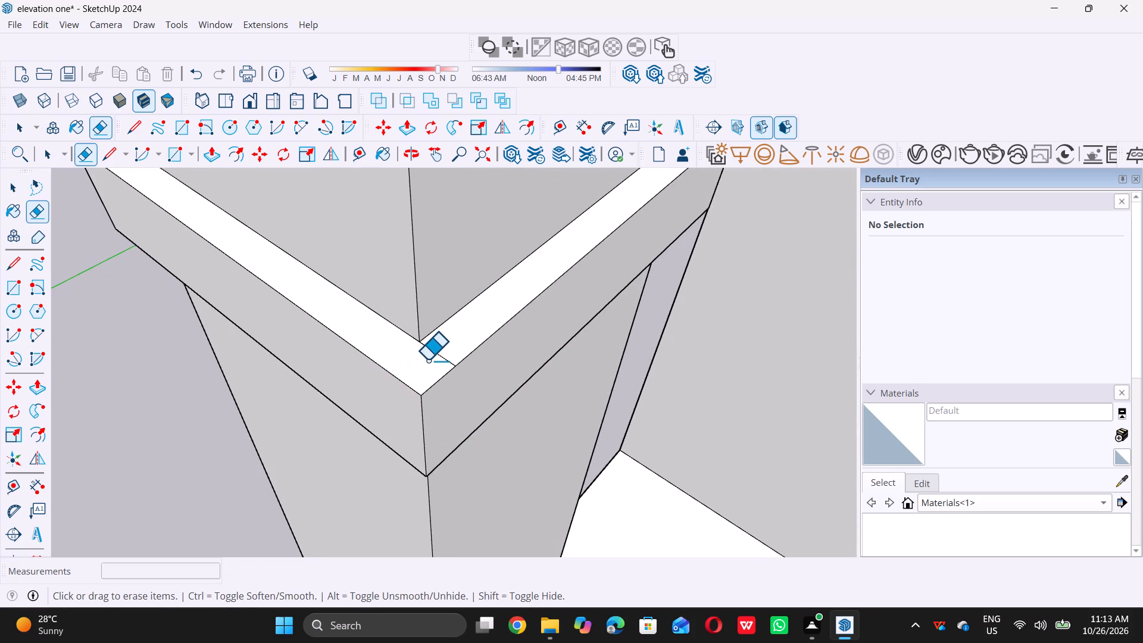
click(438, 354)
scroll(429, 364, down, 7)
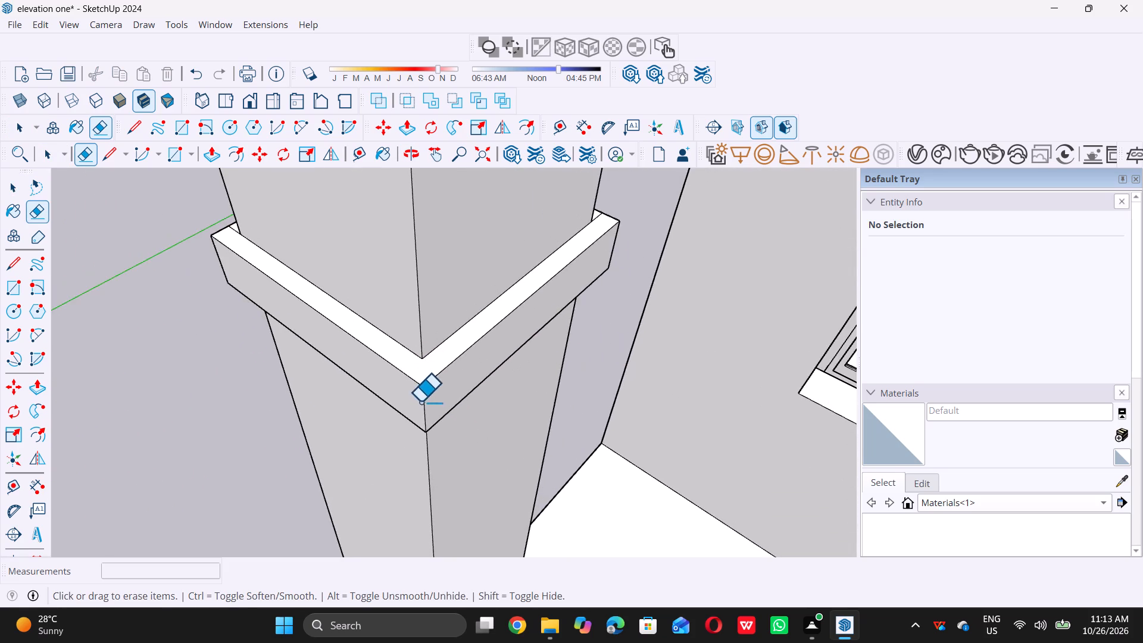
scroll(426, 428, down, 6)
scroll(571, 290, up, 6)
scroll(536, 317, down, 6)
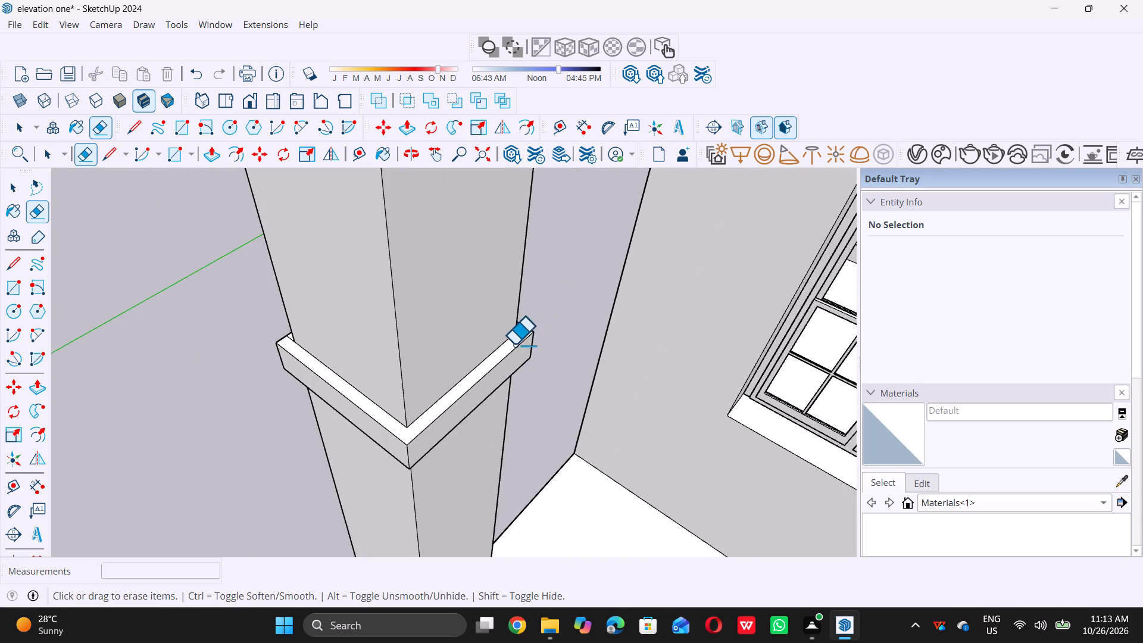
scroll(516, 344, up, 16)
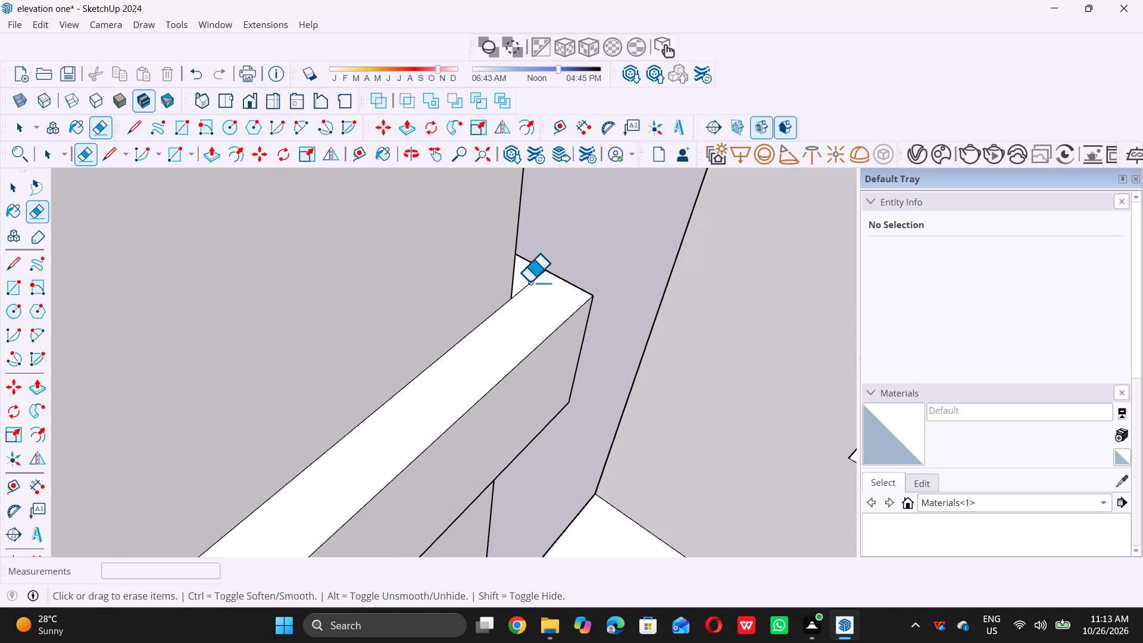
click(529, 282)
scroll(564, 291, down, 17)
middle_drag(474, 352, 561, 359)
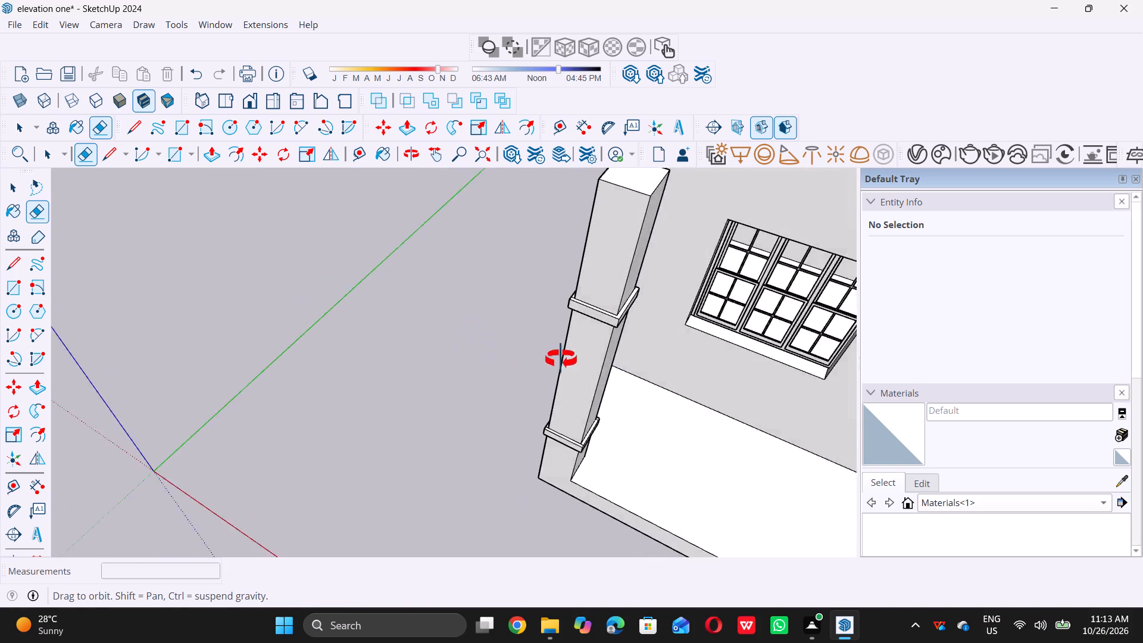
middle_drag(561, 359, 679, 367)
scroll(587, 254, up, 12)
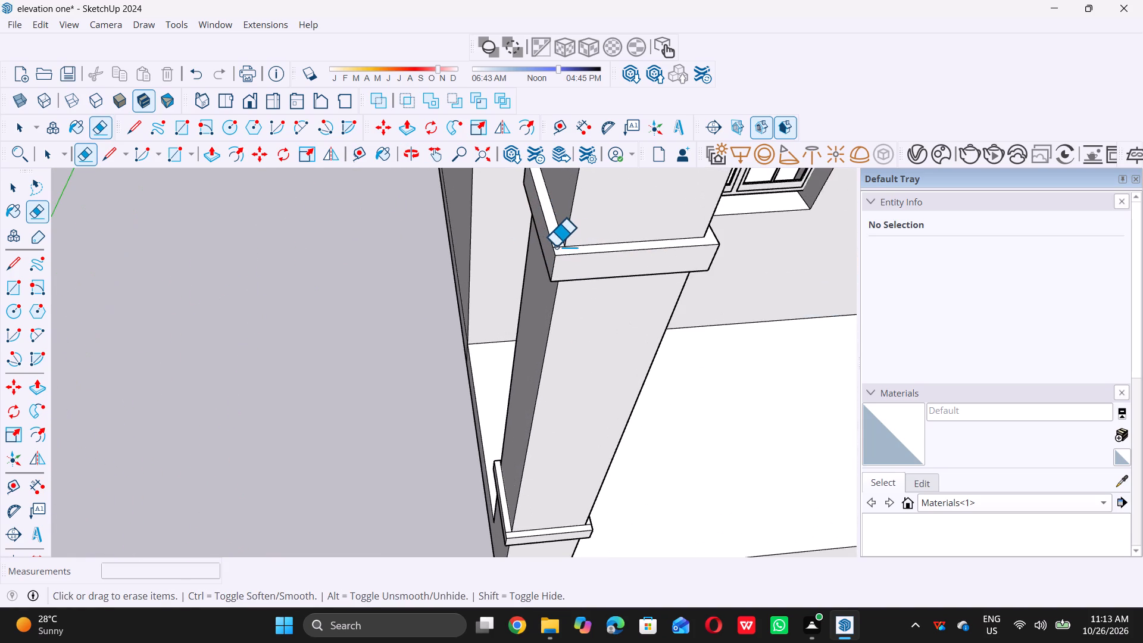
click(555, 246)
scroll(542, 309, down, 6)
middle_drag(410, 376, 702, 416)
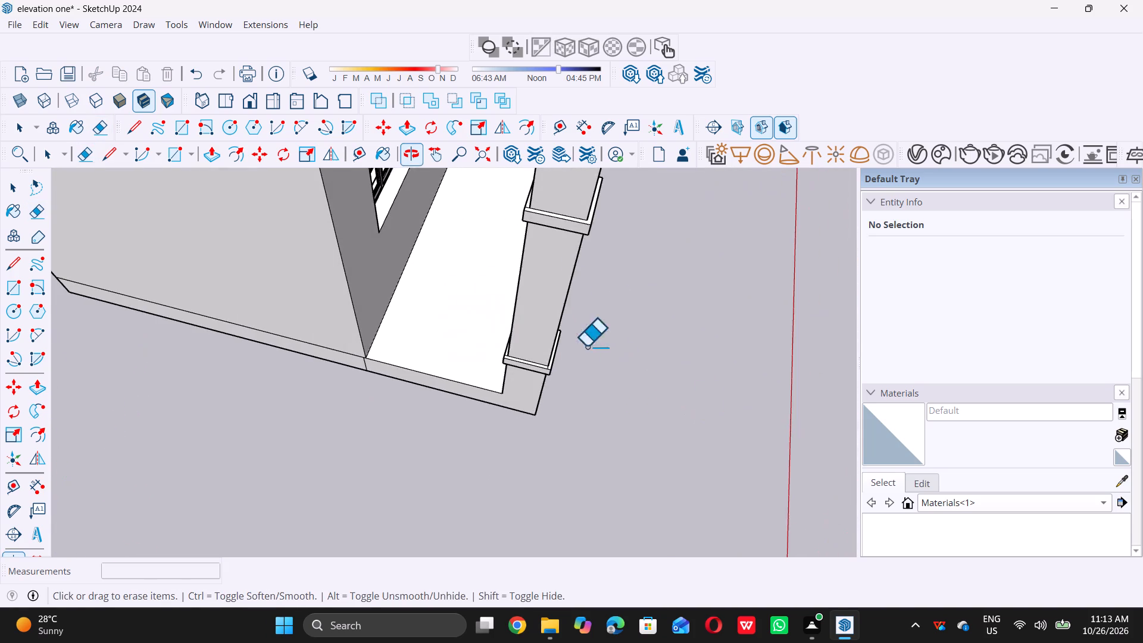
scroll(529, 207, up, 7)
scroll(374, 188, down, 5)
scroll(436, 247, up, 4)
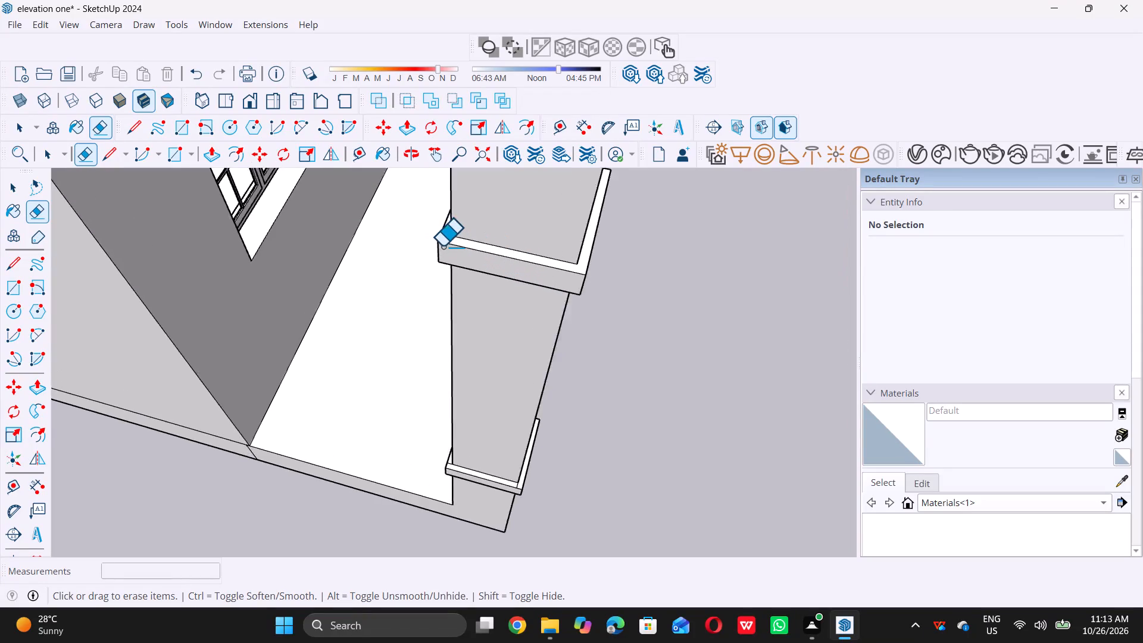
scroll(442, 246, up, 7)
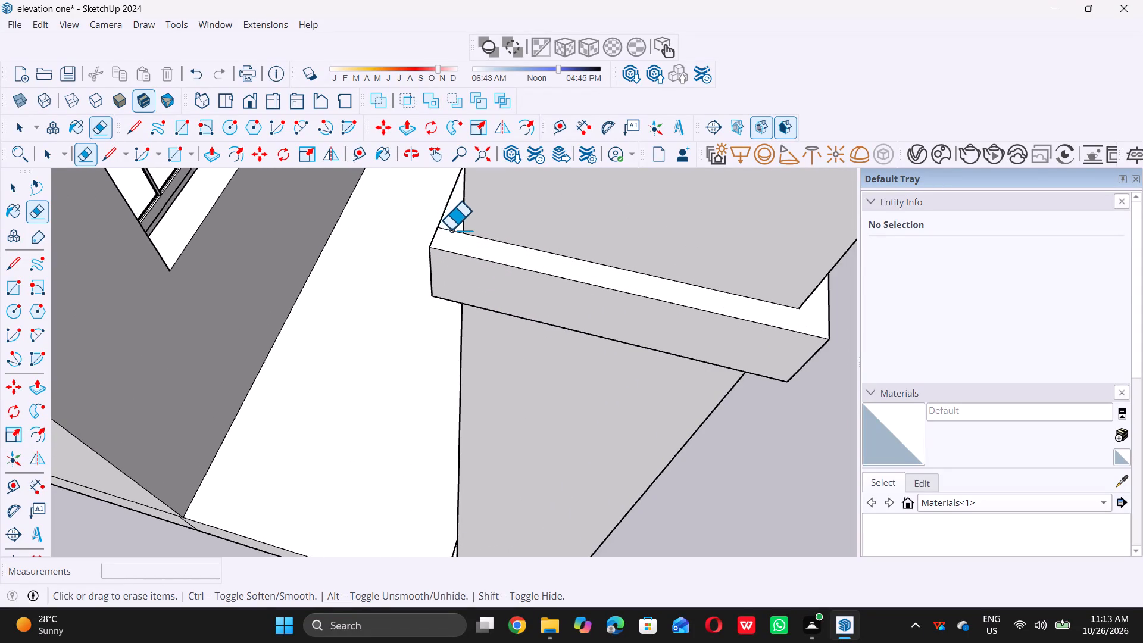
click(451, 229)
scroll(443, 233, down, 18)
Erase the leftover seam lines across the top face at all four corners of the porch column's lower band.
middle_drag(525, 357, 451, 307)
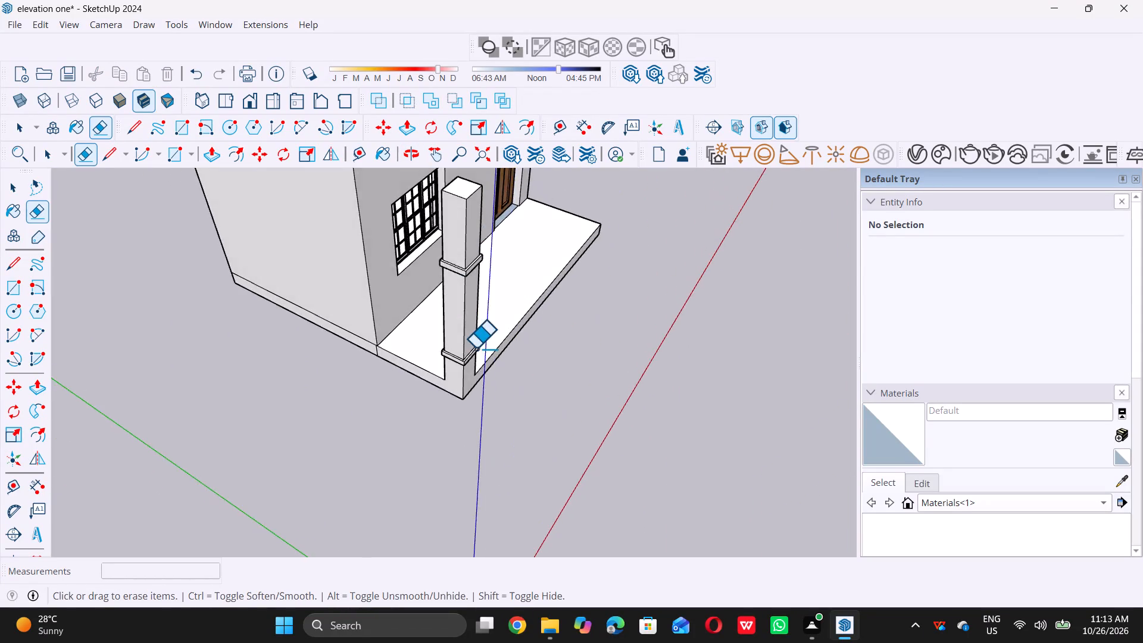
scroll(476, 348, up, 20)
scroll(476, 348, up, 4)
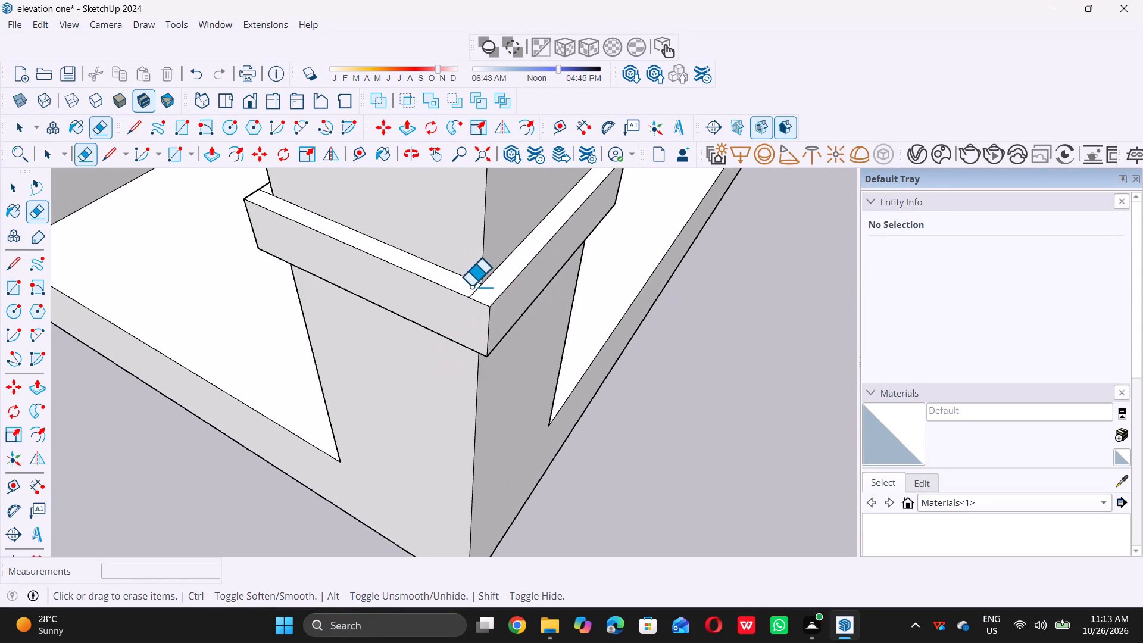
click(473, 291)
scroll(413, 336, down, 6)
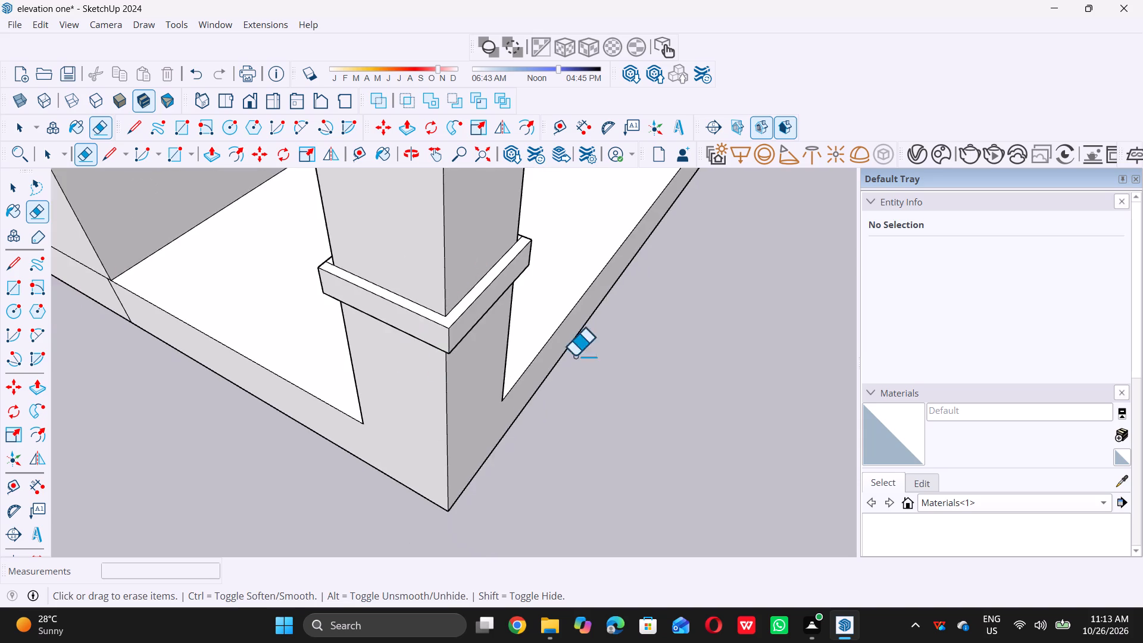
middle_drag(574, 300, 193, 339)
scroll(508, 324, up, 10)
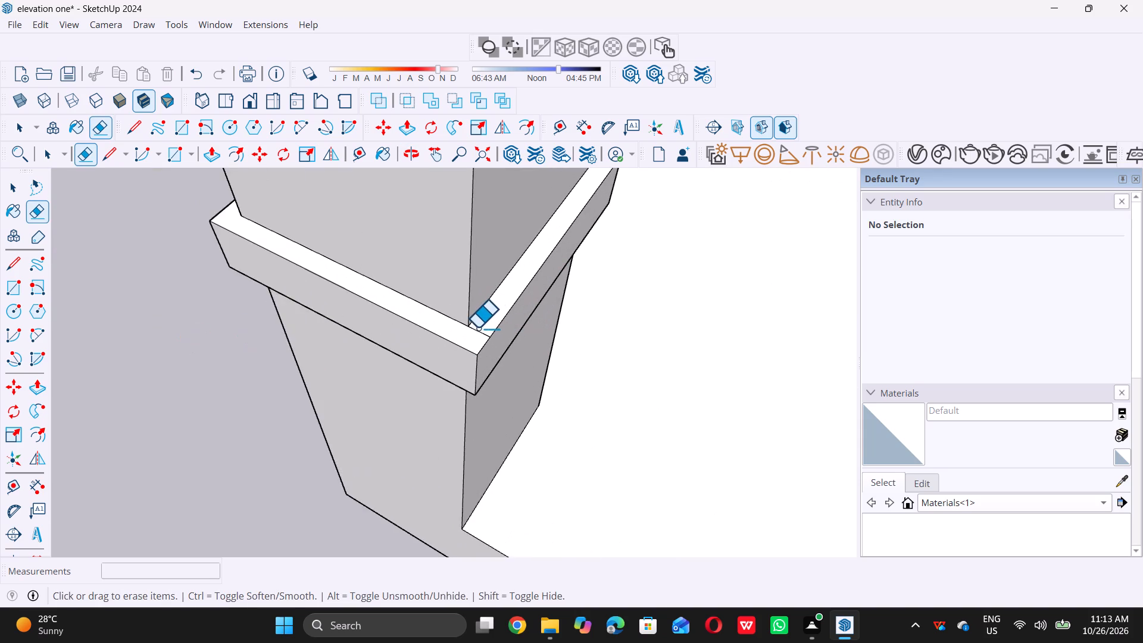
scroll(477, 327, up, 2)
click(480, 332)
scroll(461, 346, down, 13)
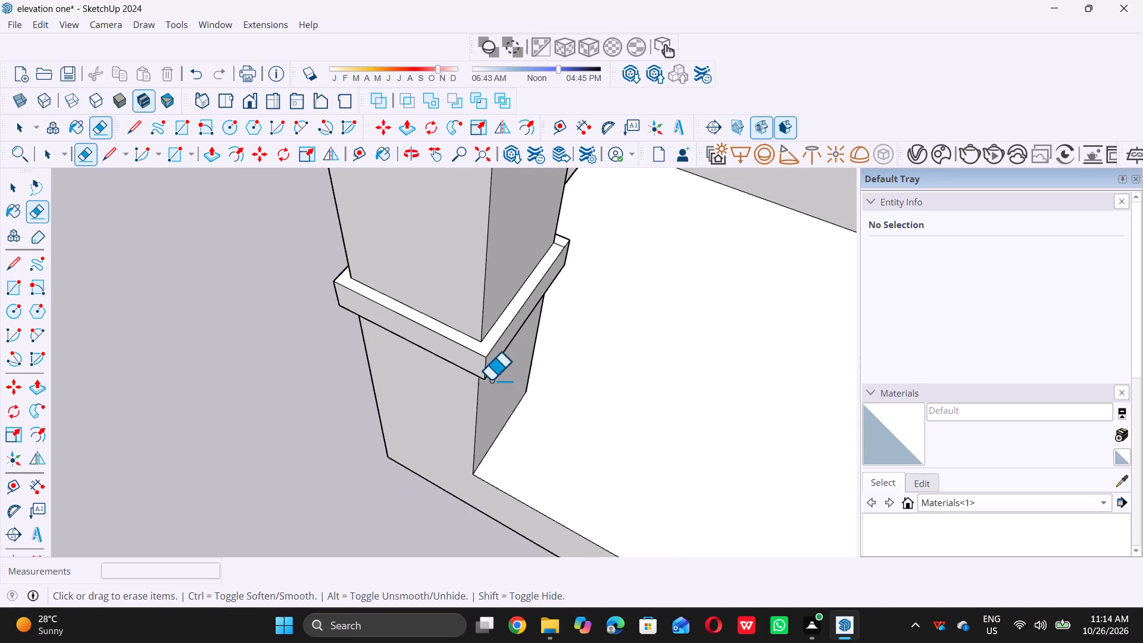
middle_drag(598, 313, 404, 317)
scroll(395, 317, up, 1)
scroll(685, 330, up, 6)
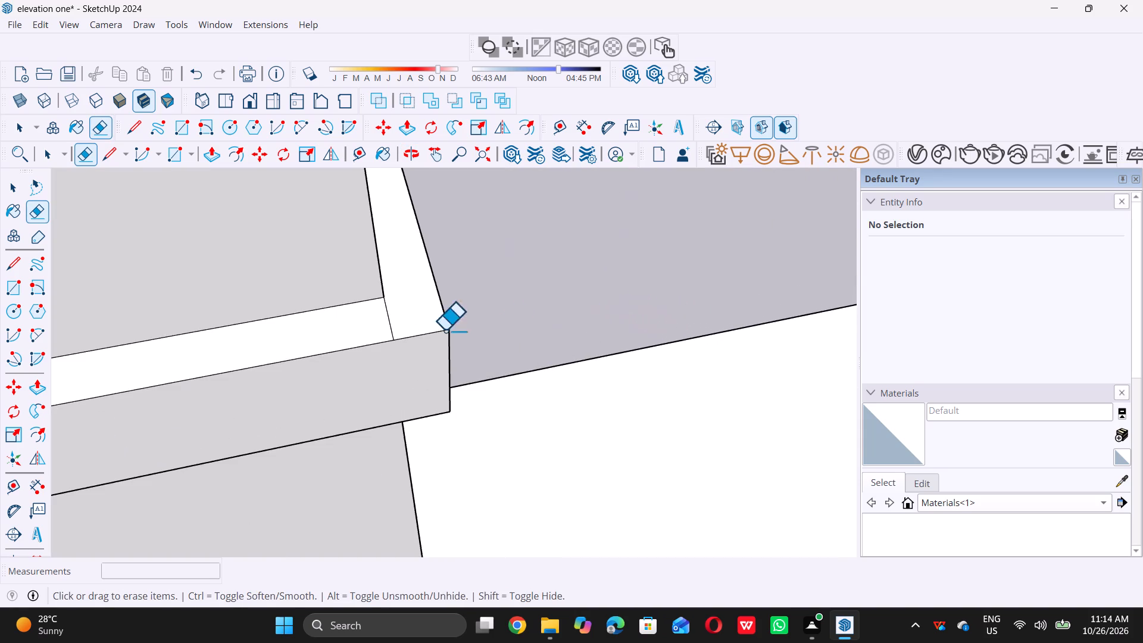
click(385, 313)
scroll(410, 354, down, 12)
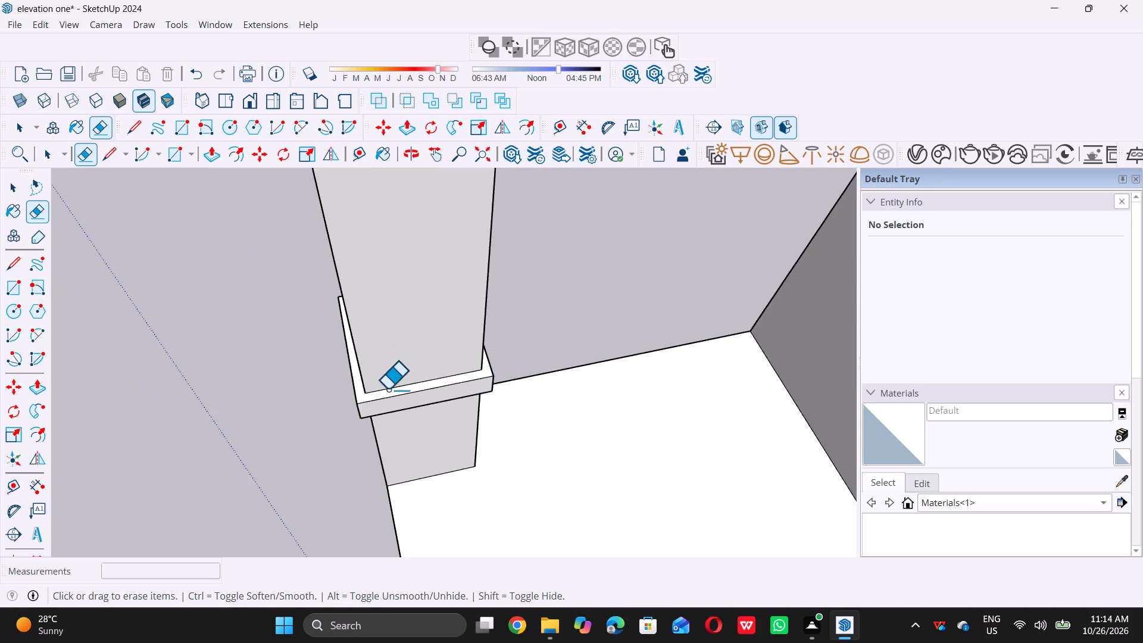
middle_drag(387, 393, 768, 383)
middle_drag(514, 380, 196, 377)
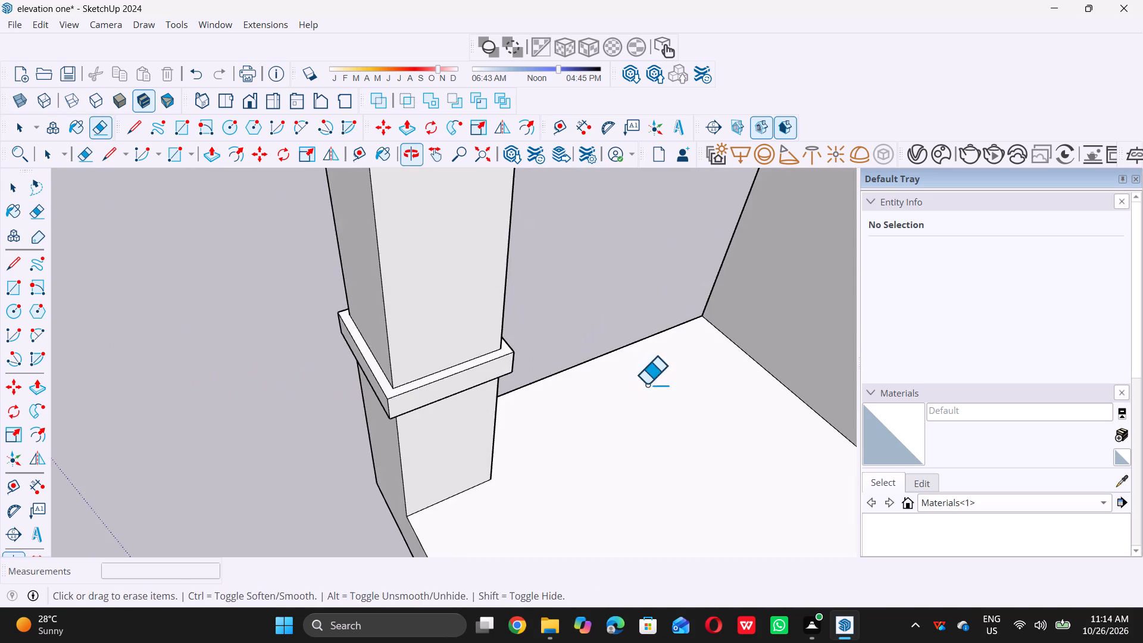
middle_drag(560, 373, 208, 357)
scroll(525, 276, up, 6)
scroll(449, 297, up, 5)
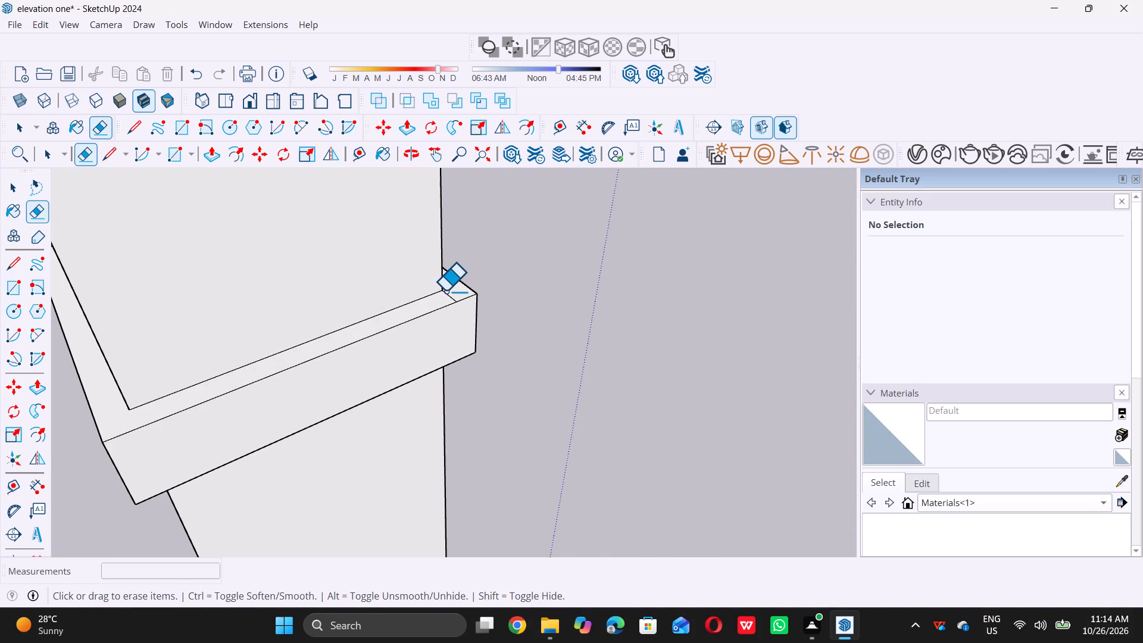
click(446, 292)
key(space)
Examine the ground-floor room, porch and banded column from the front.
scroll(592, 290, down, 7)
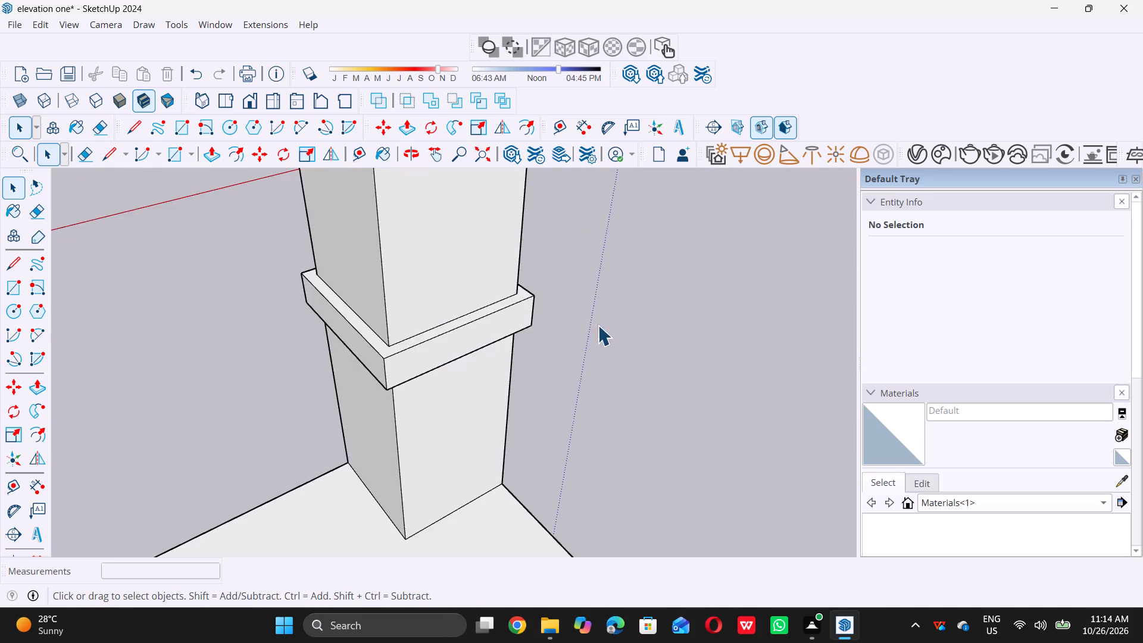
scroll(598, 325, down, 20)
scroll(598, 325, down, 17)
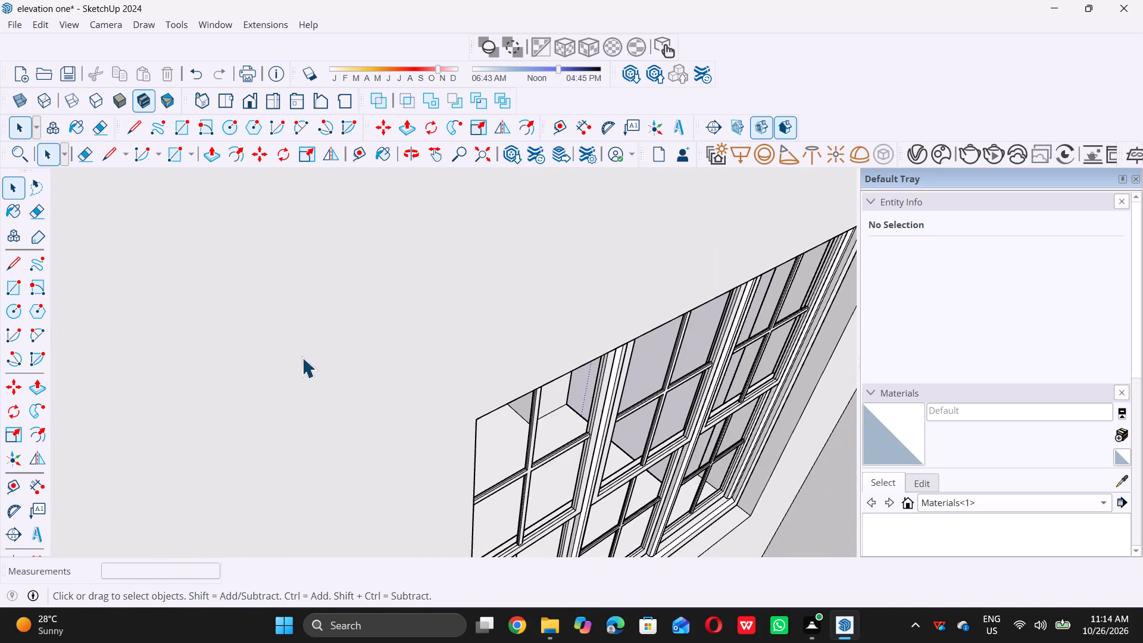
scroll(470, 373, down, 11)
scroll(324, 288, down, 16)
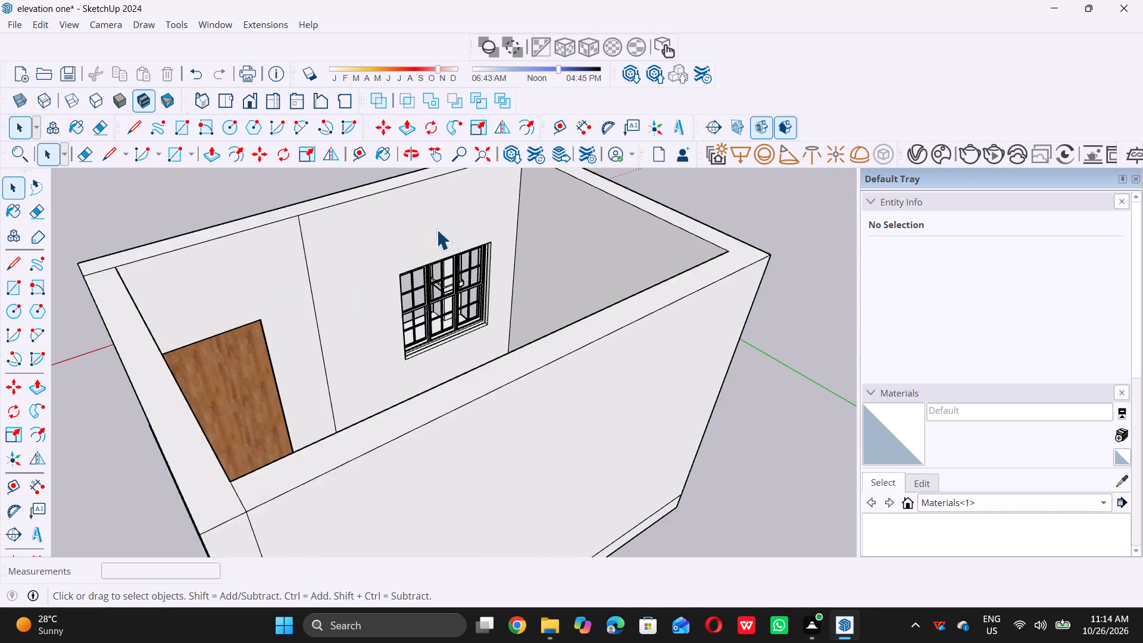
scroll(436, 229, down, 2)
middle_drag(311, 317, 864, 292)
middle_drag(482, 347, 539, 255)
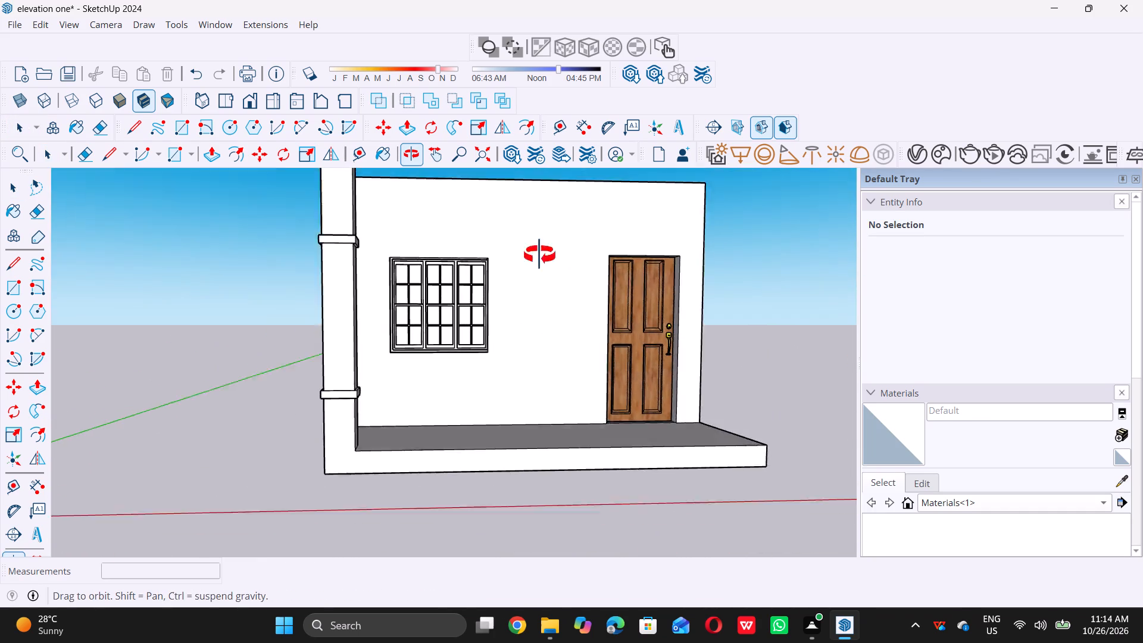
middle_drag(539, 255, 516, 269)
scroll(514, 298, down, 9)
middle_drag(514, 351, 541, 354)
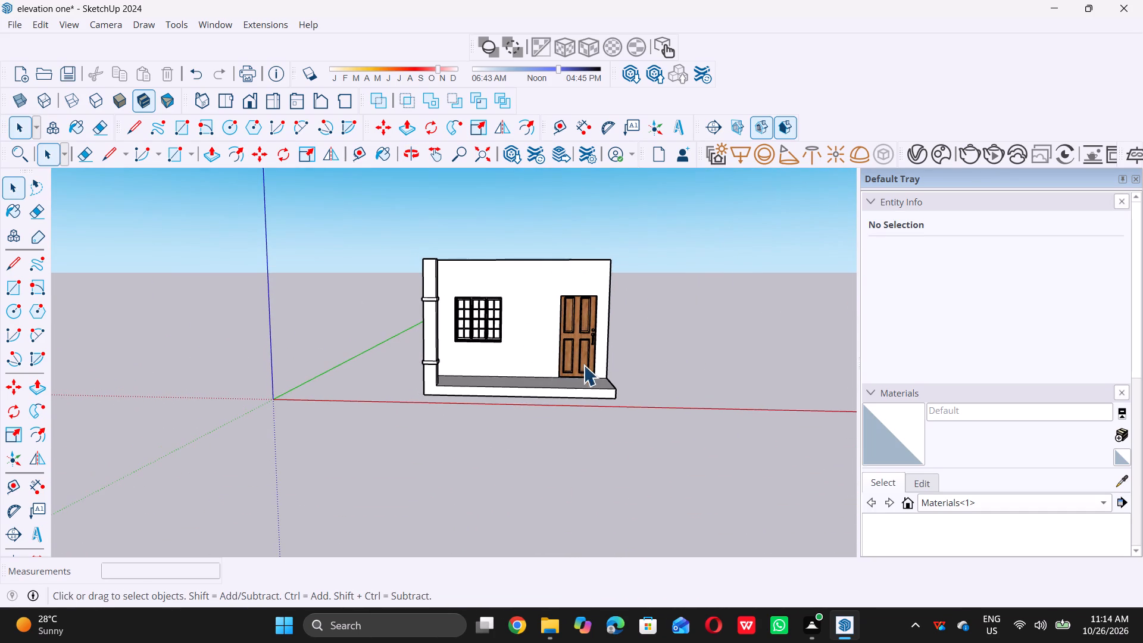
scroll(614, 320, up, 3)
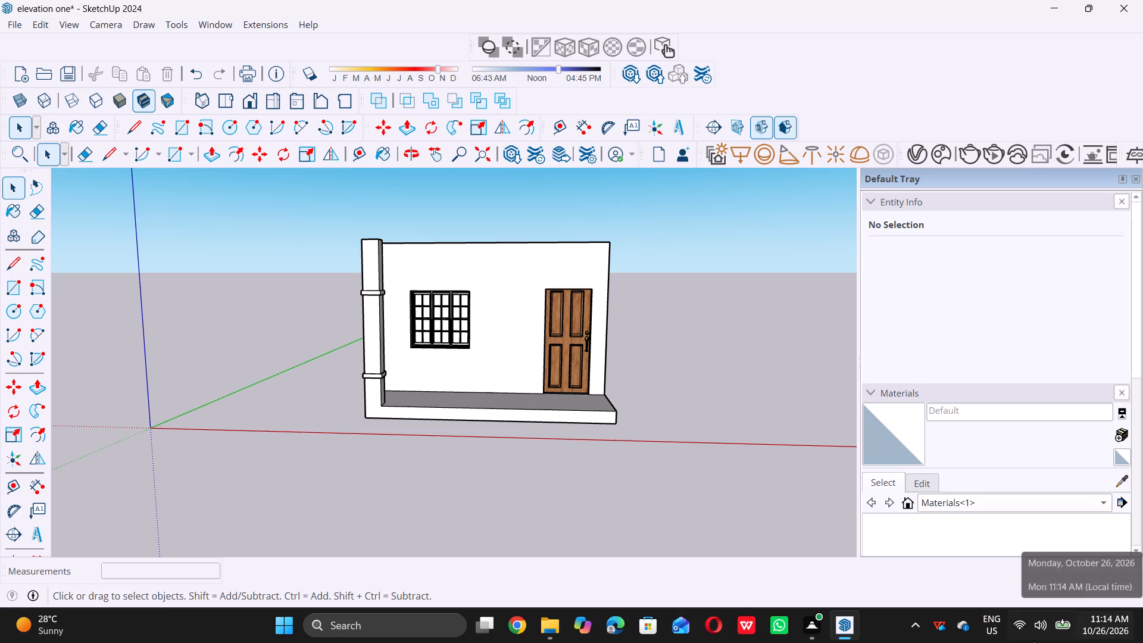
middle_drag(282, 344, 293, 360)
scroll(281, 344, down, 1)
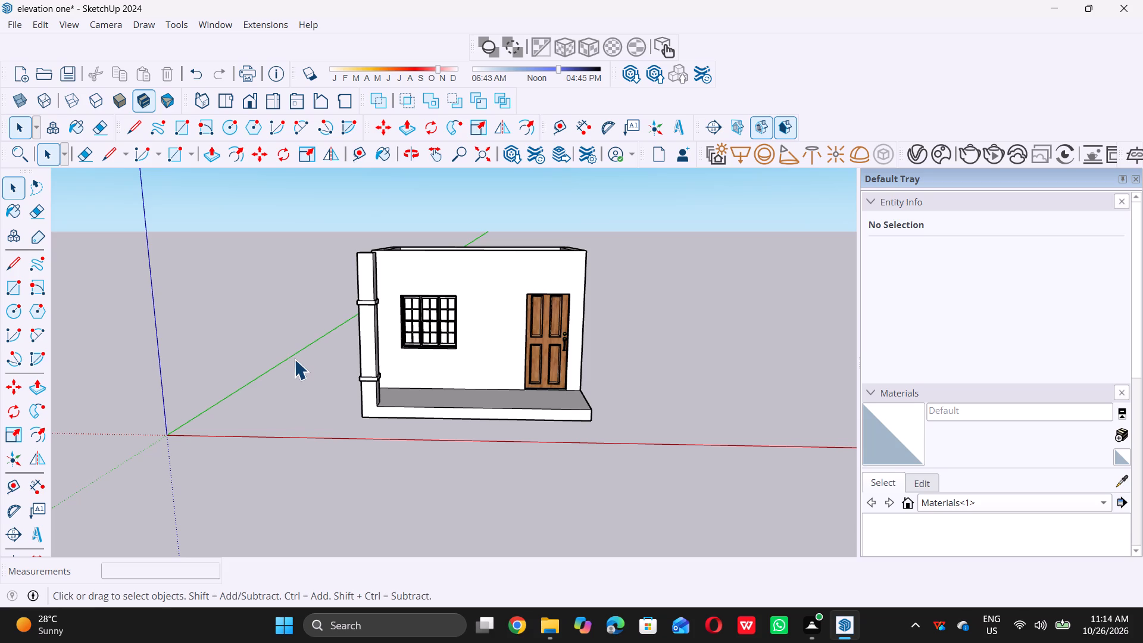
Draw an upright rotated rectangle 9" high along the full length of the rear wall's outer top edge.
scroll(304, 352, down, 4)
middle_drag(318, 341, 670, 383)
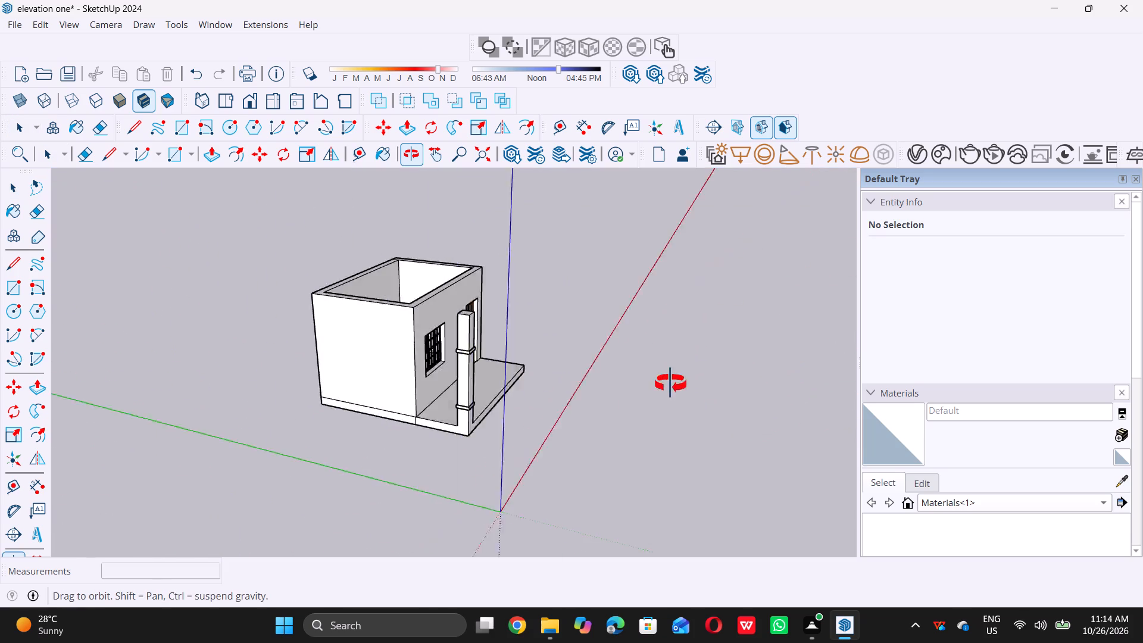
middle_drag(670, 383, 695, 383)
scroll(398, 297, up, 4)
scroll(394, 233, down, 1)
middle_drag(394, 233, 300, 322)
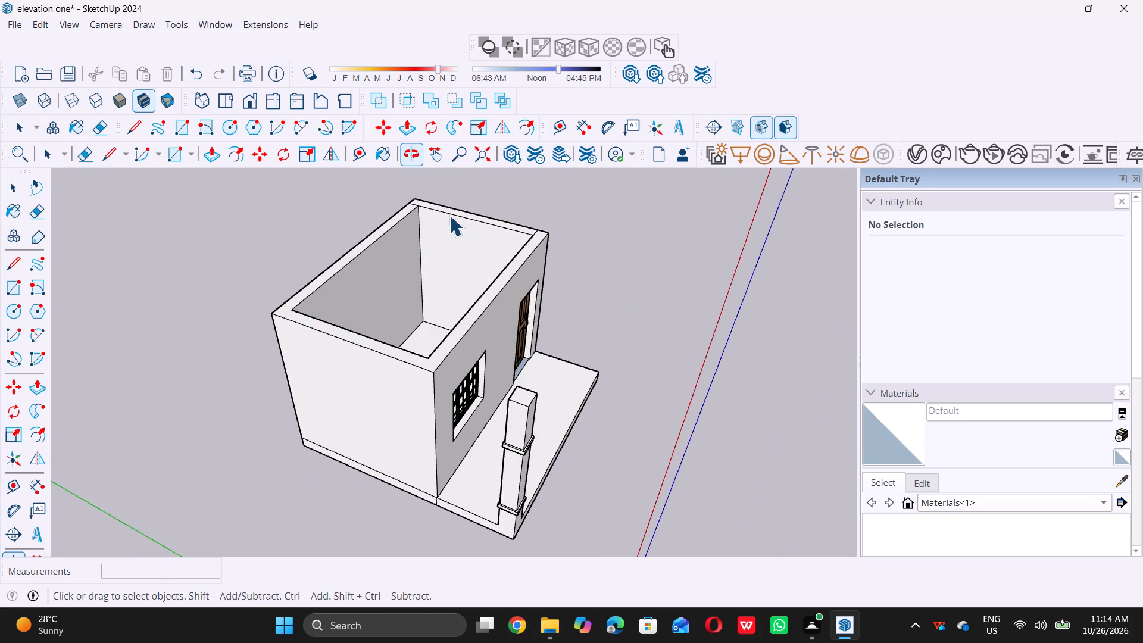
scroll(395, 292, down, 6)
scroll(436, 220, up, 6)
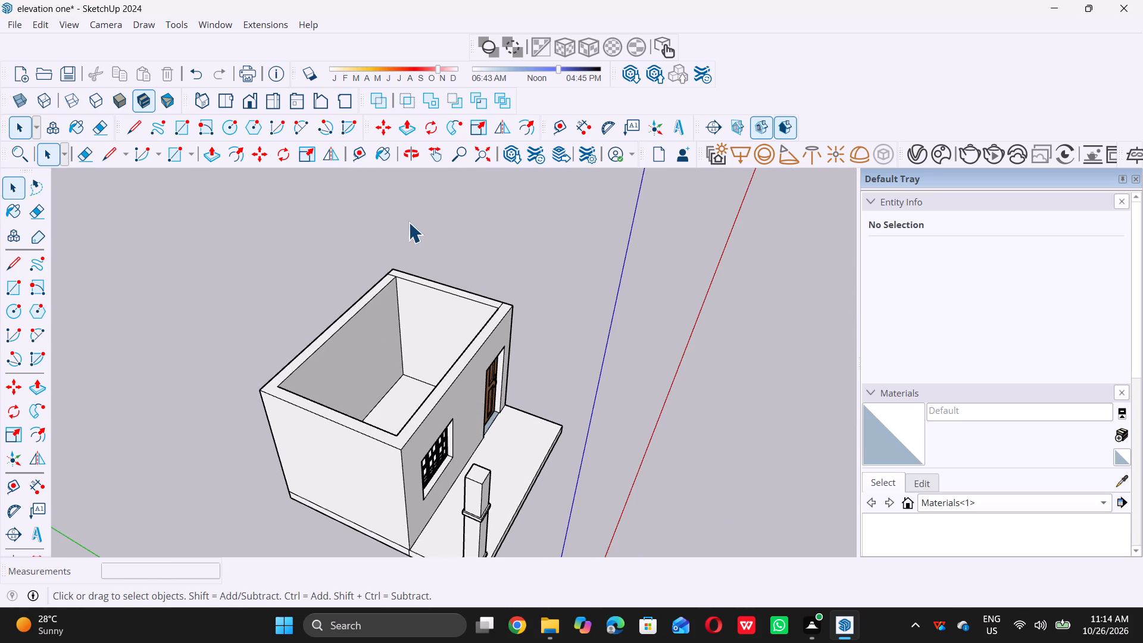
click(31, 287)
scroll(399, 278, up, 4)
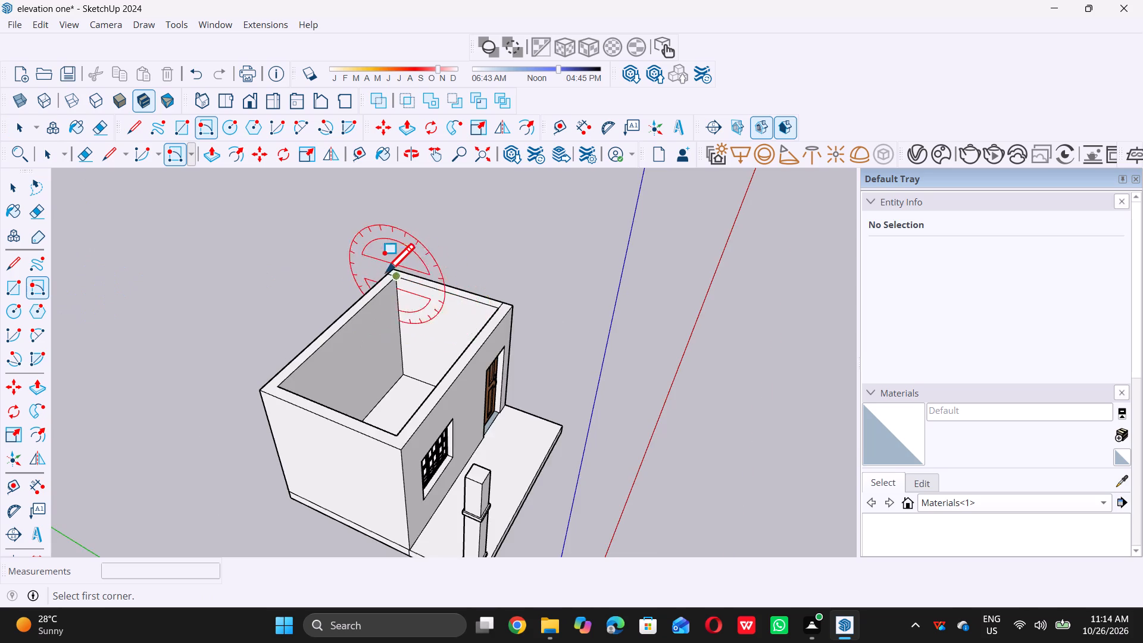
scroll(384, 272, up, 6)
click(391, 260)
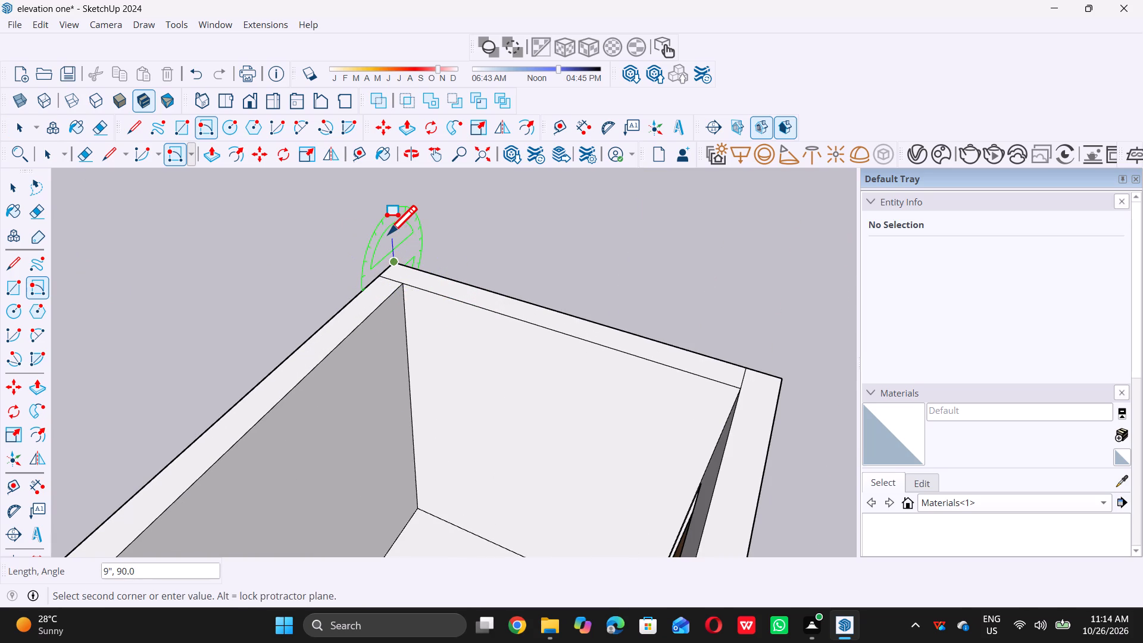
scroll(386, 237, down, 15)
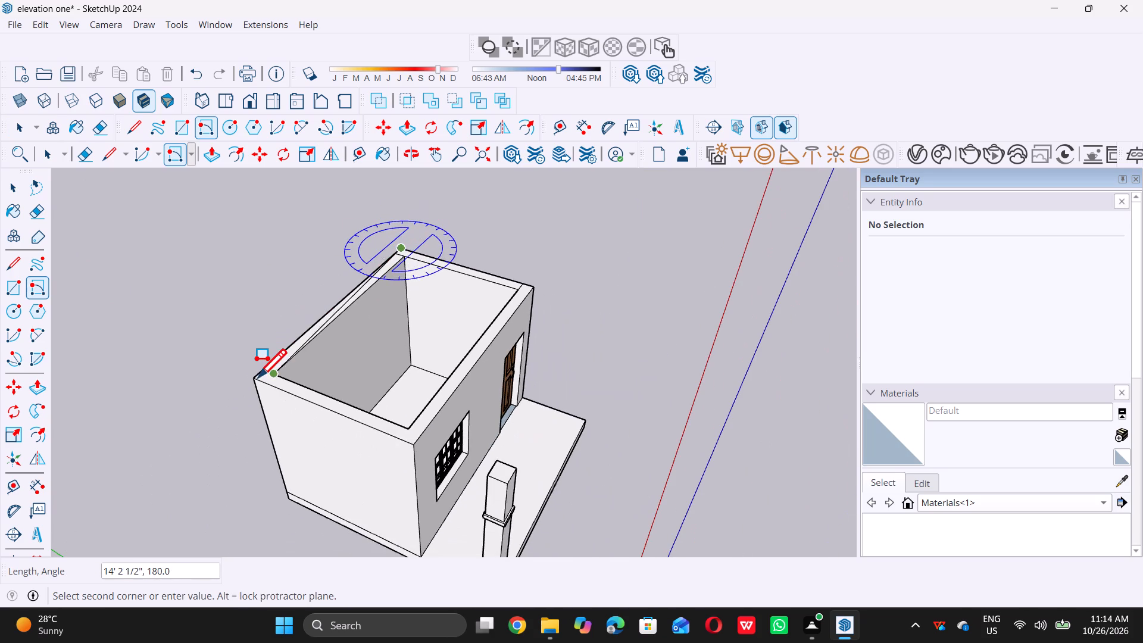
drag(251, 380, 252, 373)
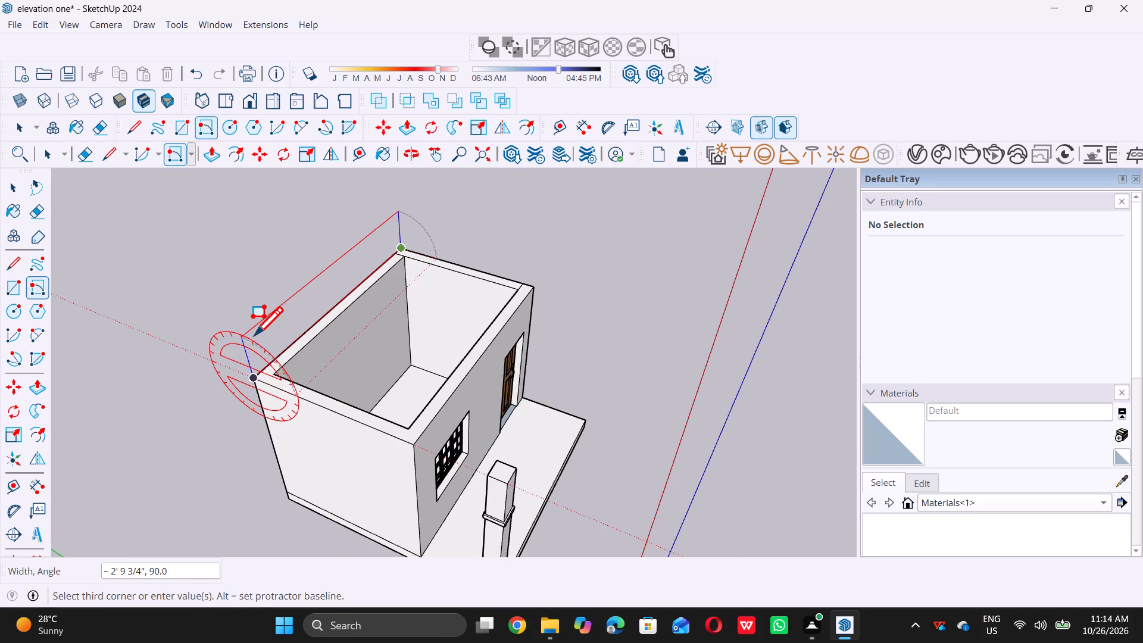
key(9)
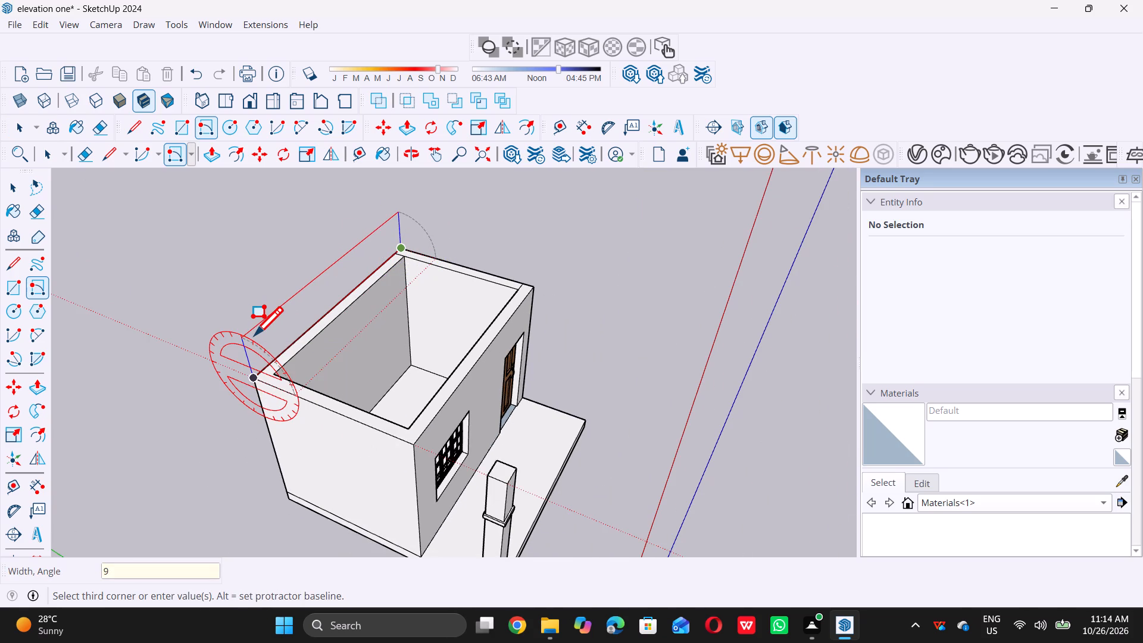
key(shift+quotedbl)
key(Return)
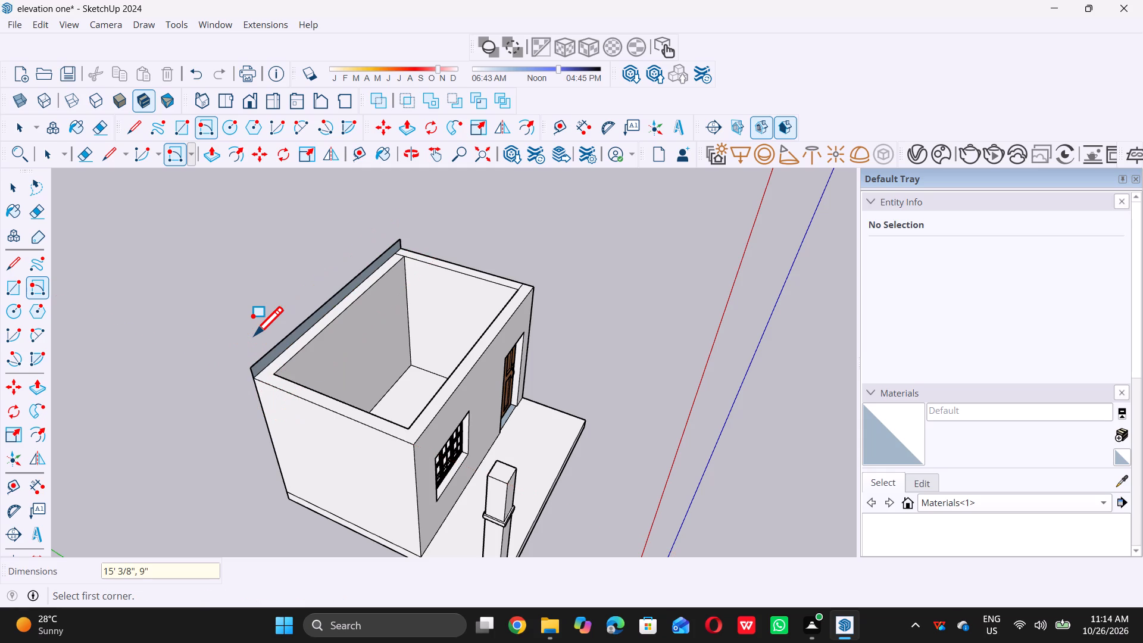
key(space)
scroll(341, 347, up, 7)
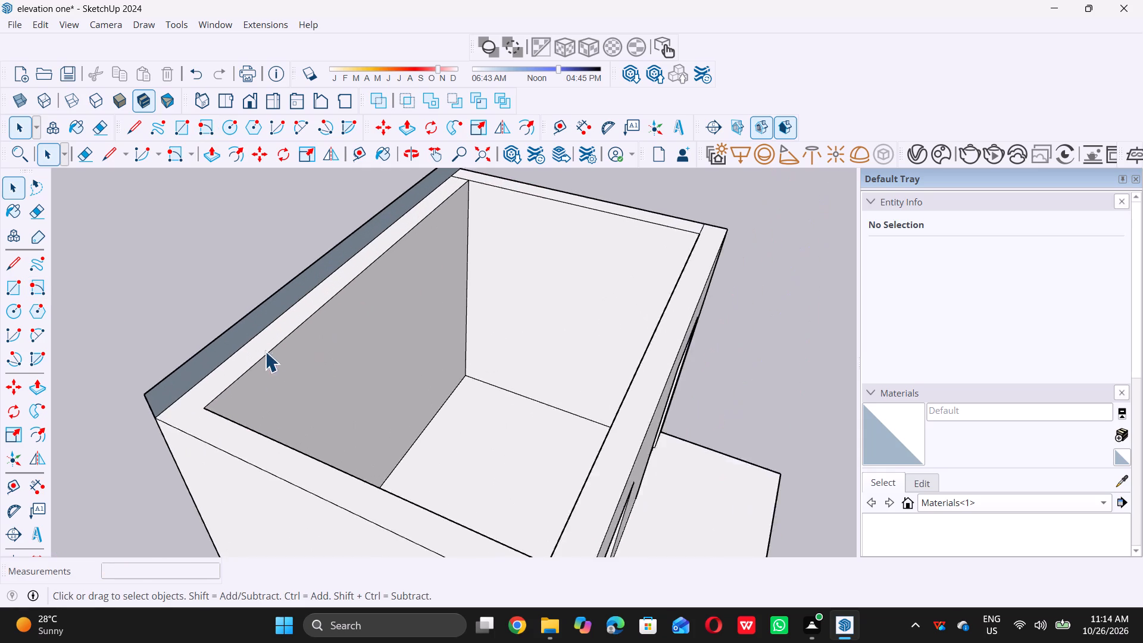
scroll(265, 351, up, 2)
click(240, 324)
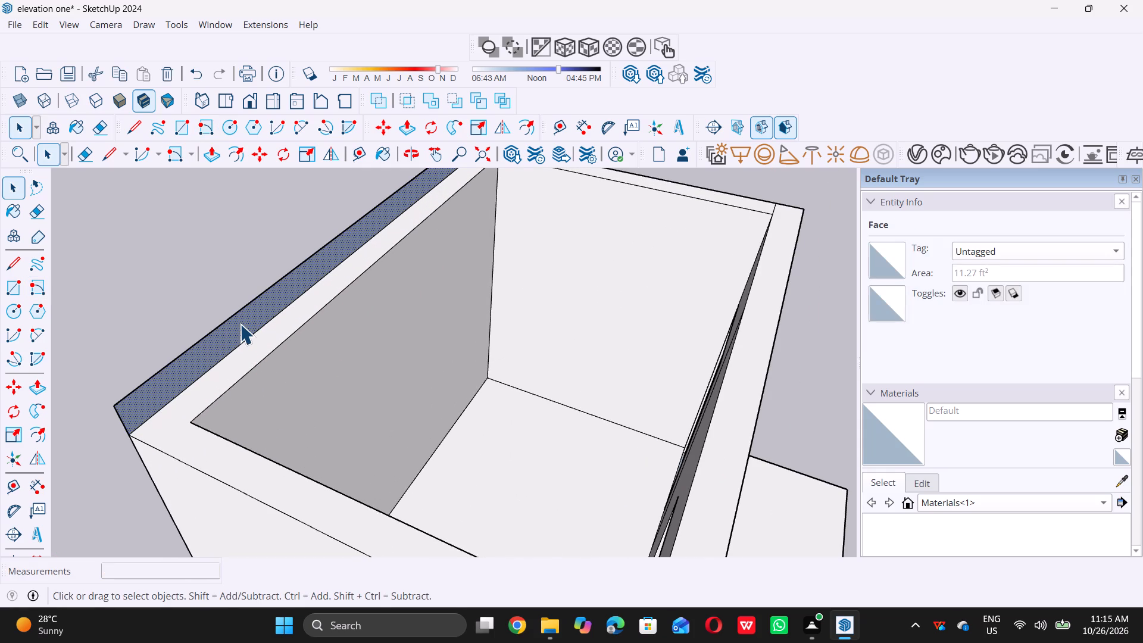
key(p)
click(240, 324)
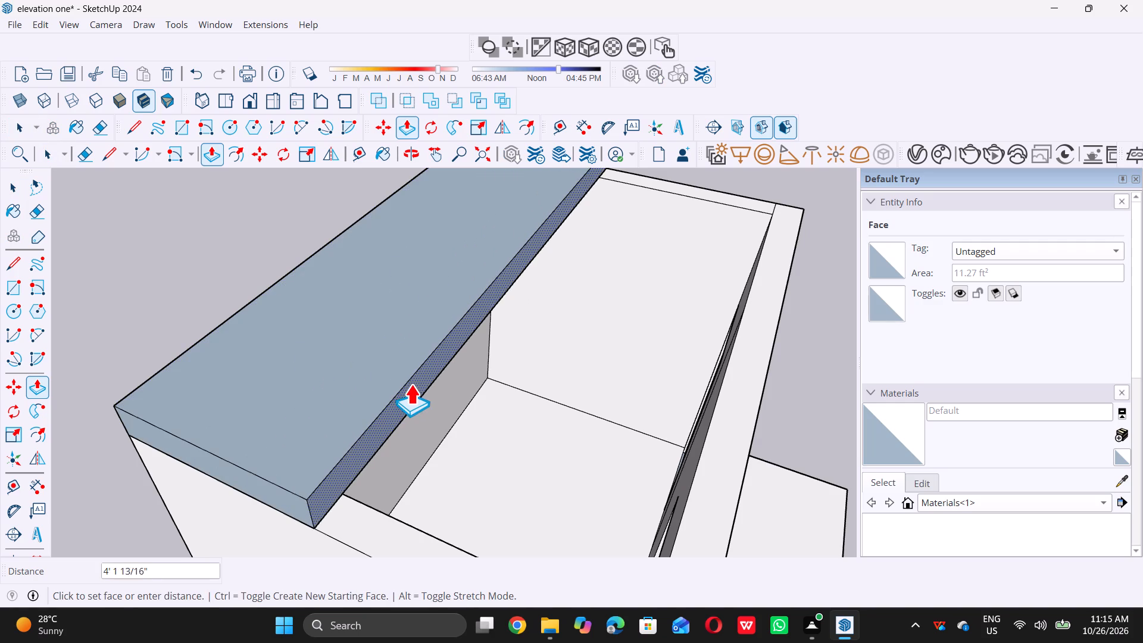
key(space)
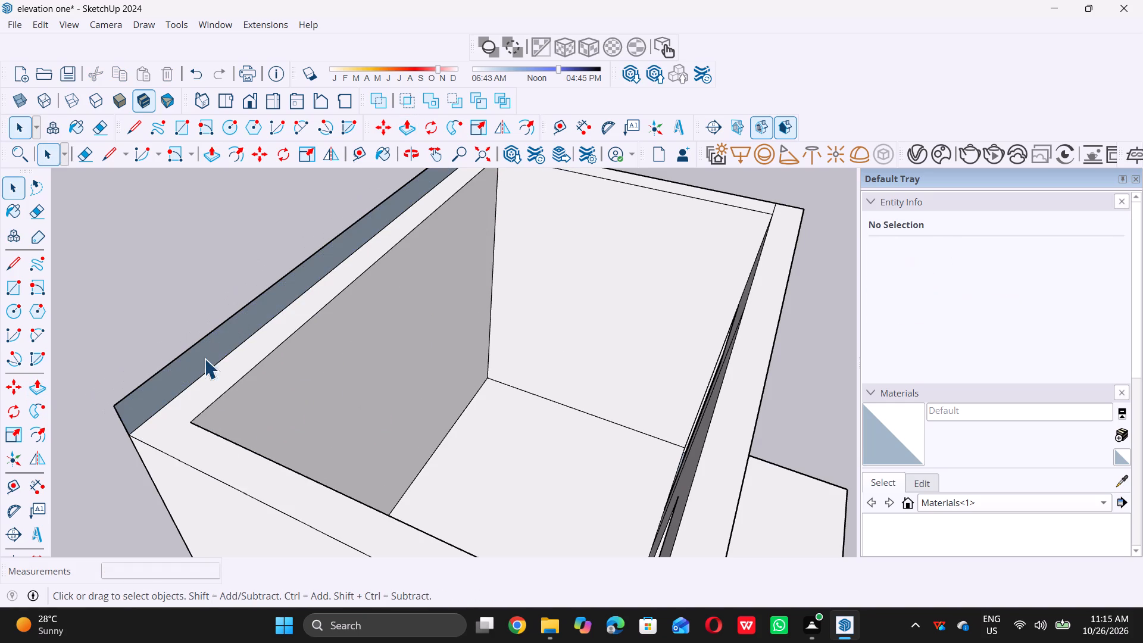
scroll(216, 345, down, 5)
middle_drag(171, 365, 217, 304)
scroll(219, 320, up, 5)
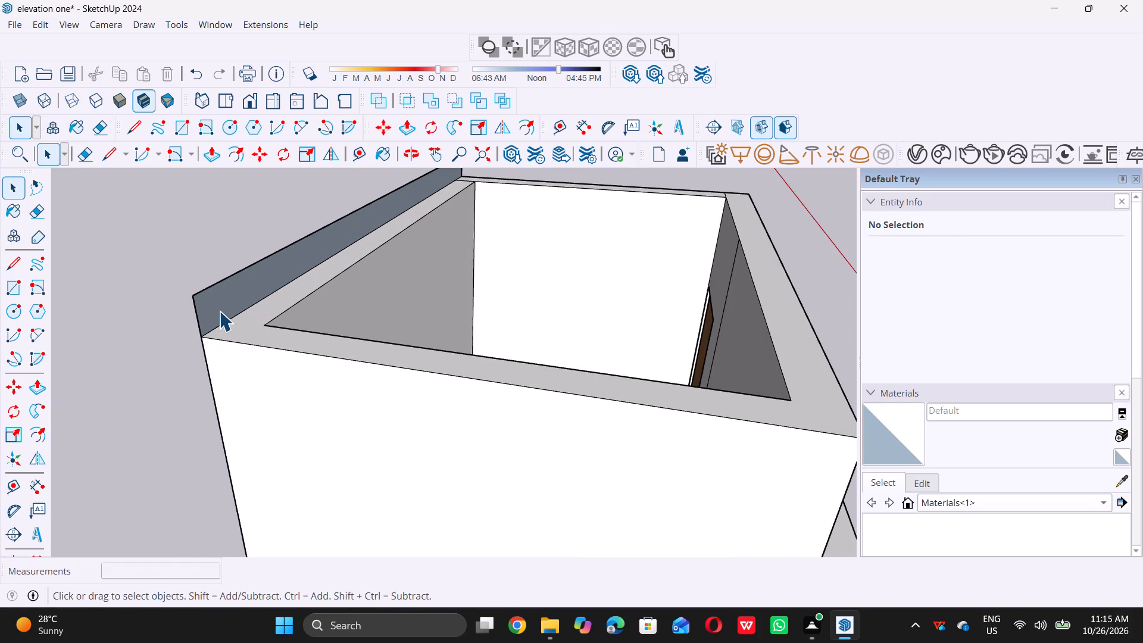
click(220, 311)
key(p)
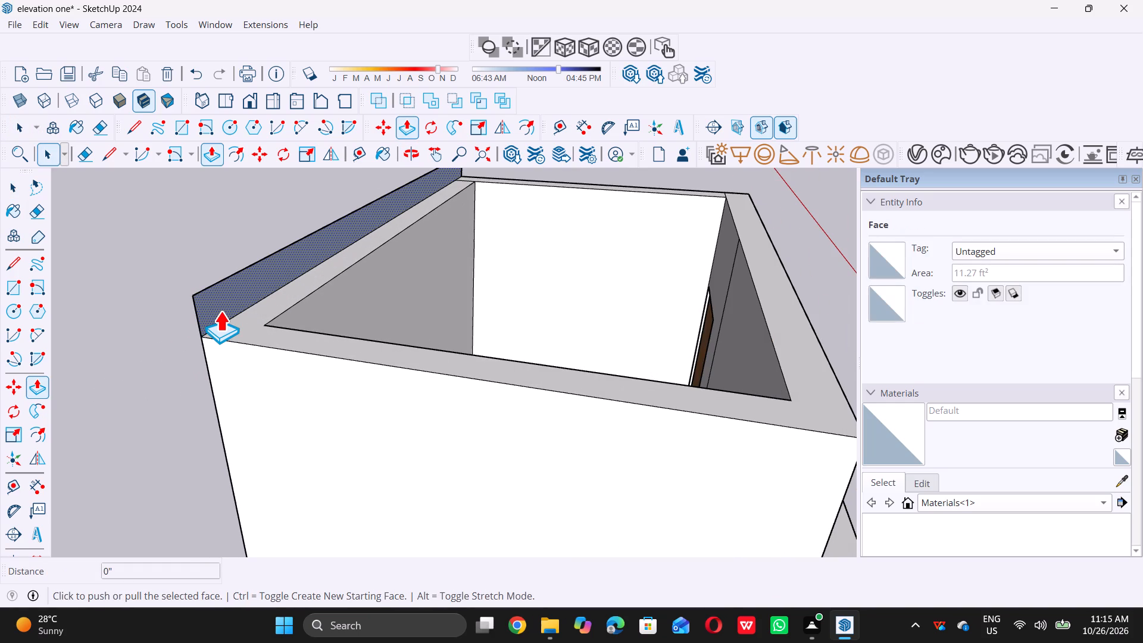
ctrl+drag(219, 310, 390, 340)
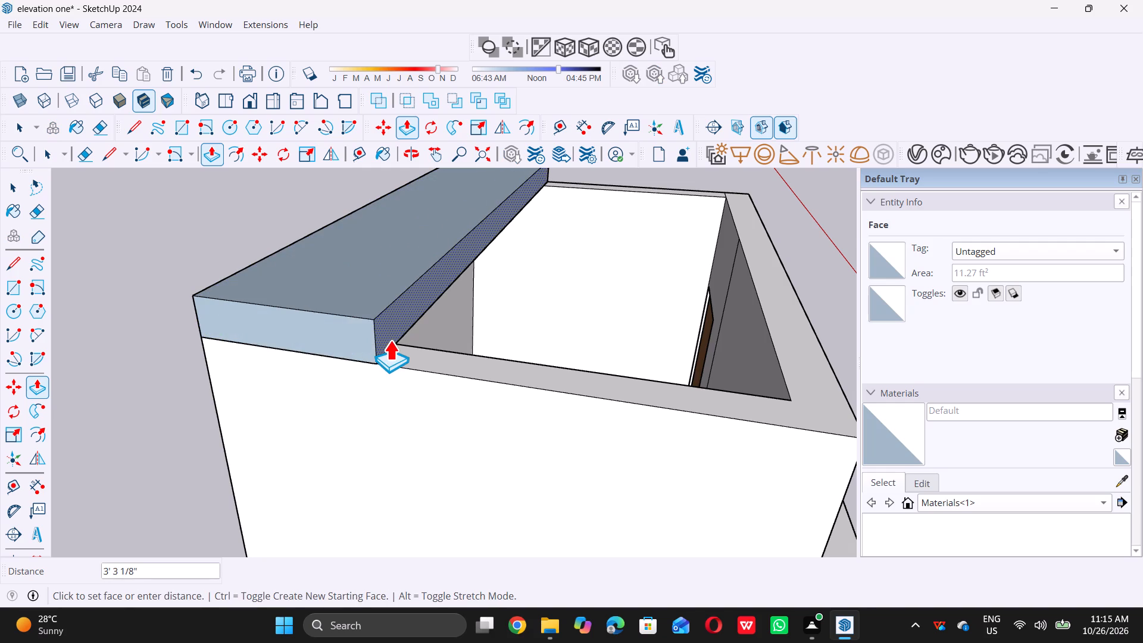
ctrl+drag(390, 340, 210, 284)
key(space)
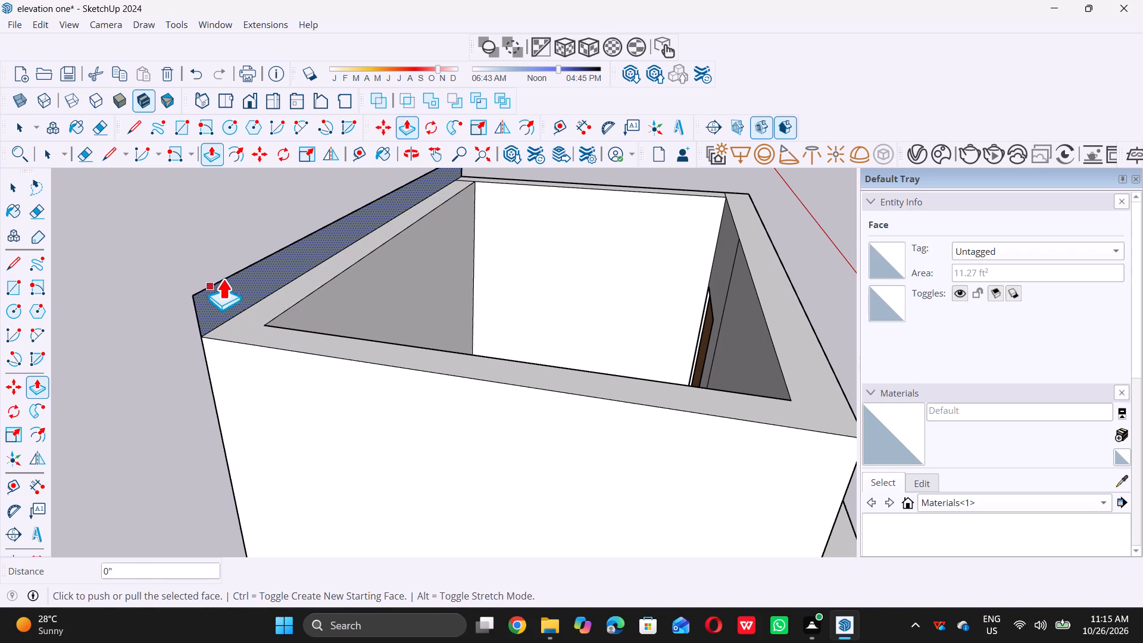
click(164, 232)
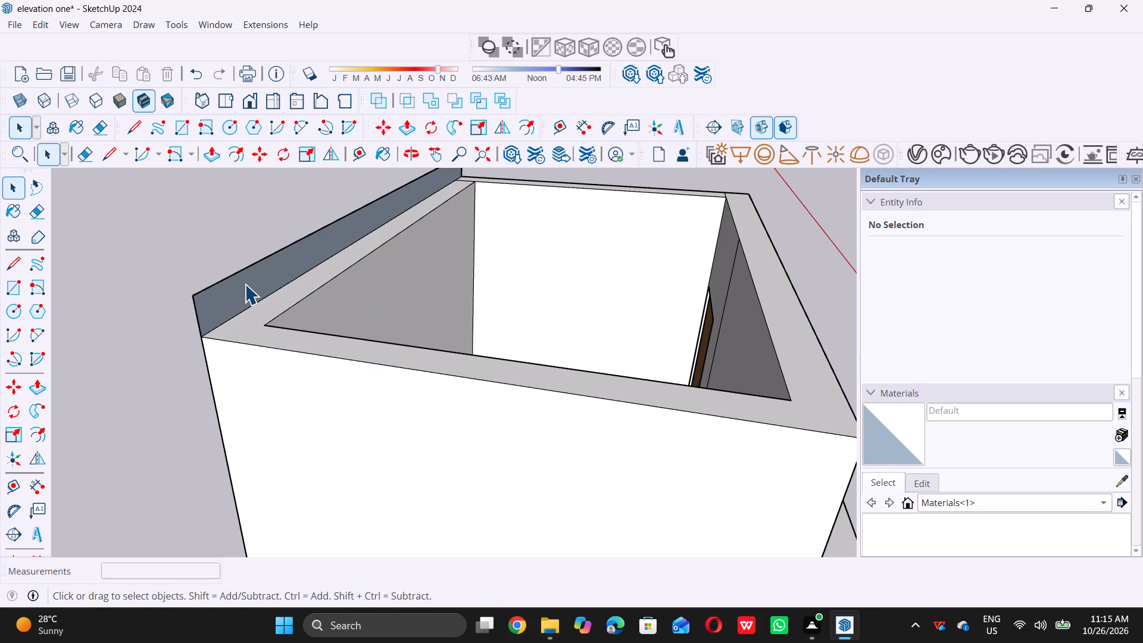
Push/Pull the upright 9" strip forward over the room and porch to the column's outer top corner to form the roof slab.
click(246, 288)
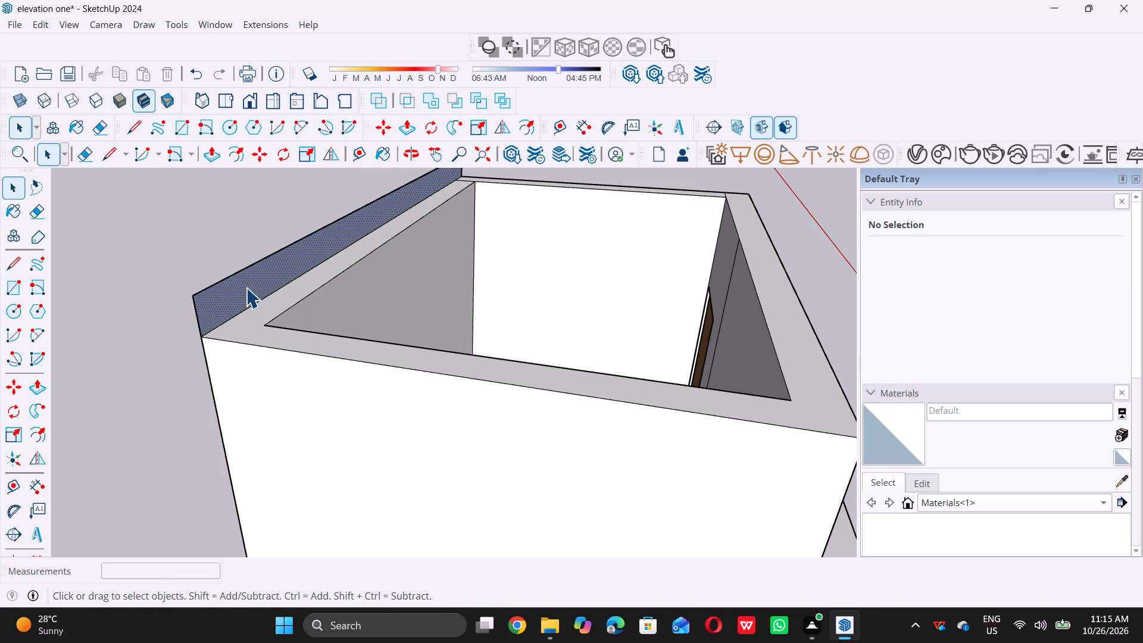
key(p)
click(246, 288)
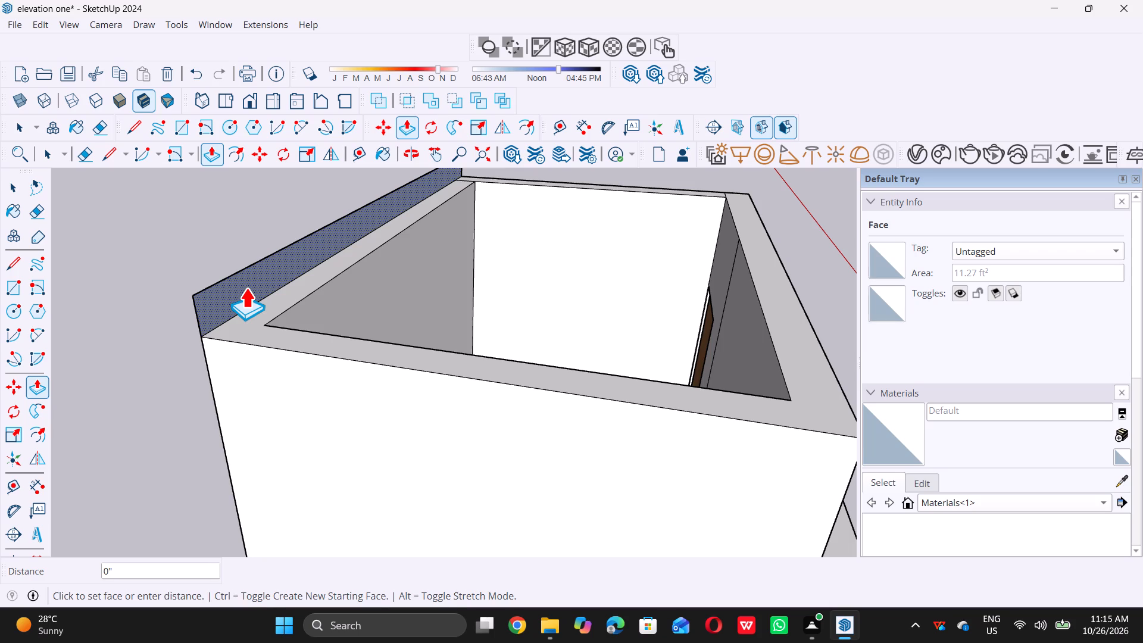
scroll(389, 296, down, 13)
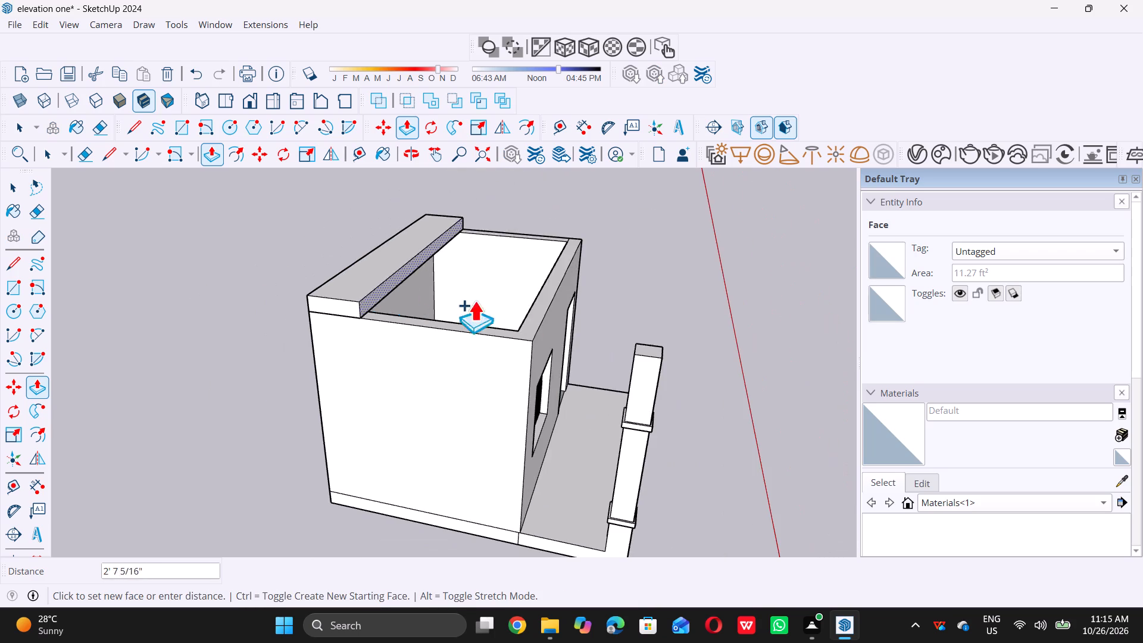
scroll(544, 321, down, 5)
scroll(614, 341, up, 5)
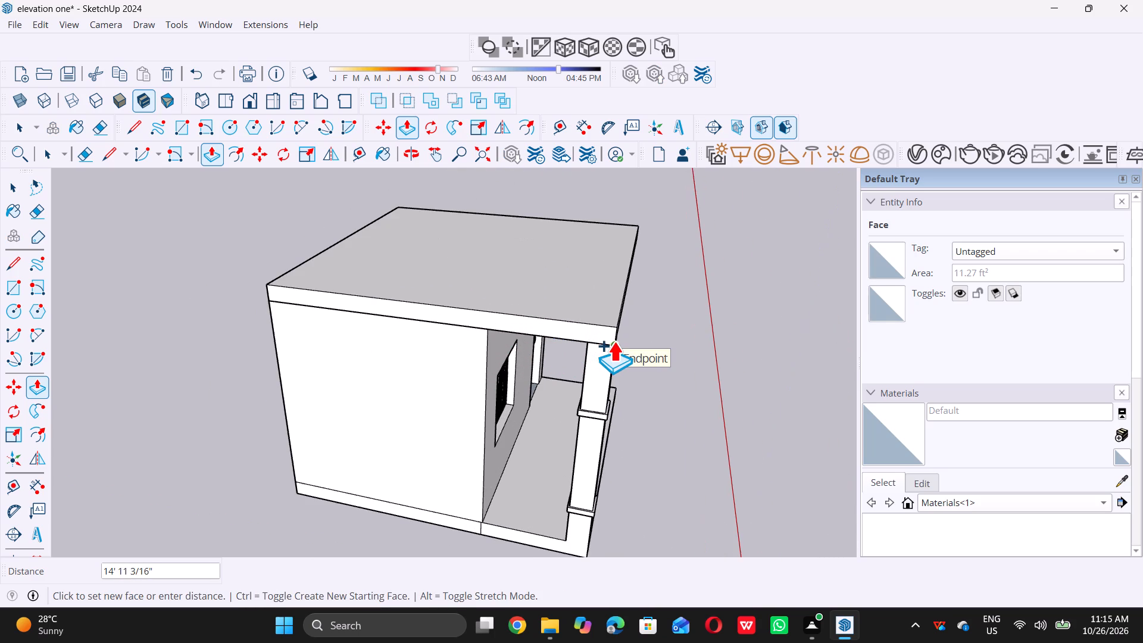
Finish the roof slab's Push/Pull at the porch column's outer top corner and clear the selection.
click(614, 348)
key(space)
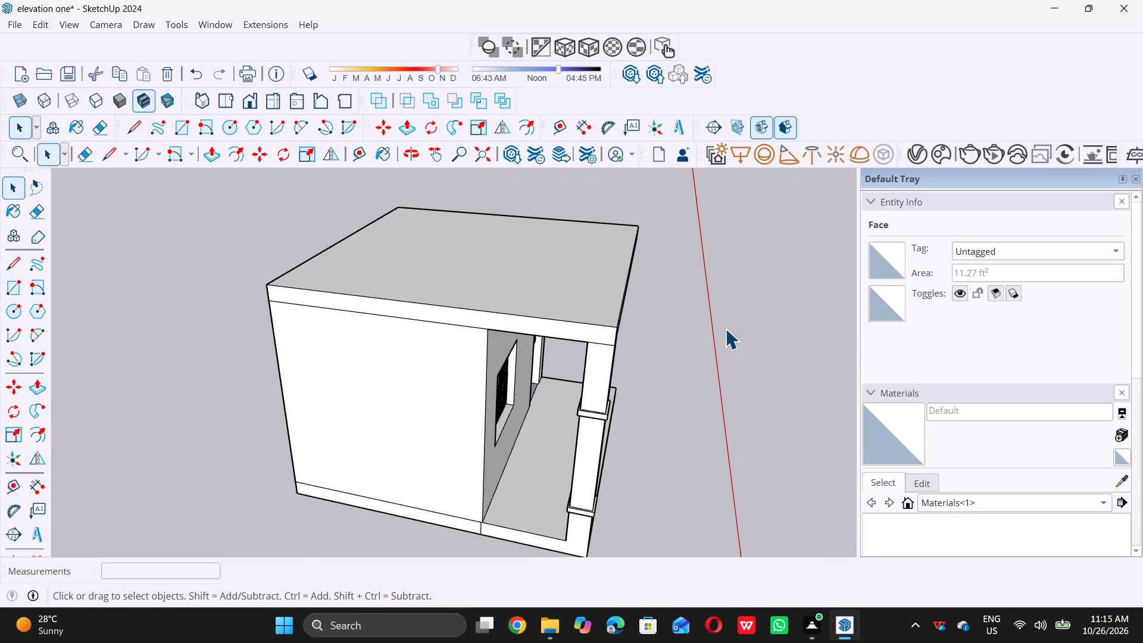
click(726, 329)
Examine the ground-floor room and porch with the new roof slab from the front, side and above.
scroll(697, 336, down, 6)
middle_drag(595, 321, 245, 234)
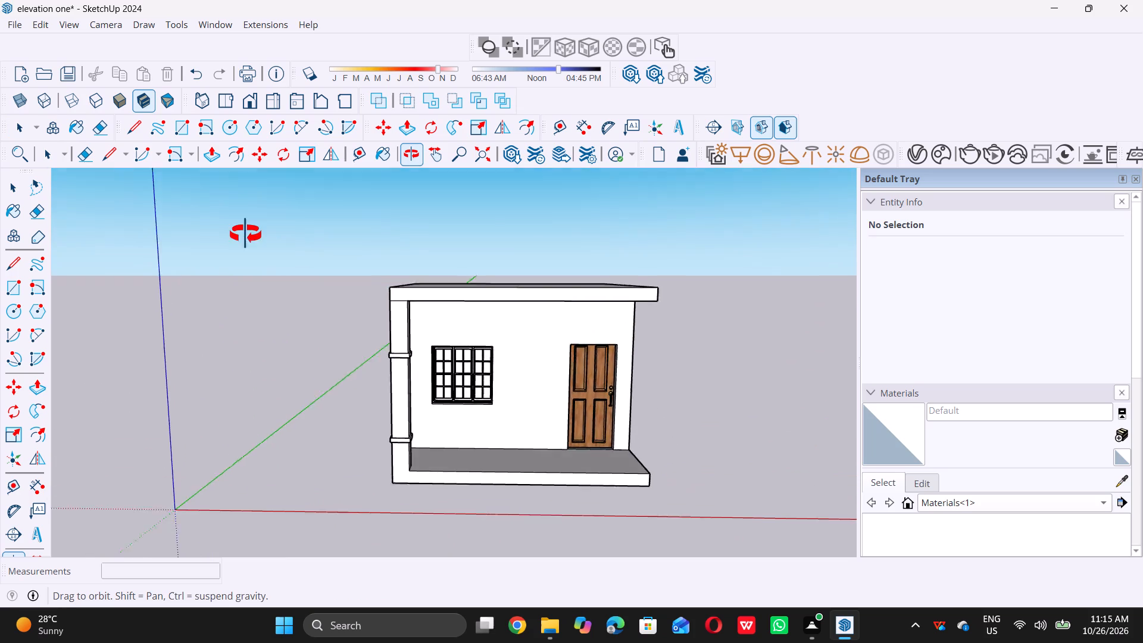
middle_drag(245, 234, 205, 236)
scroll(208, 236, down, 6)
middle_drag(250, 282, 325, 294)
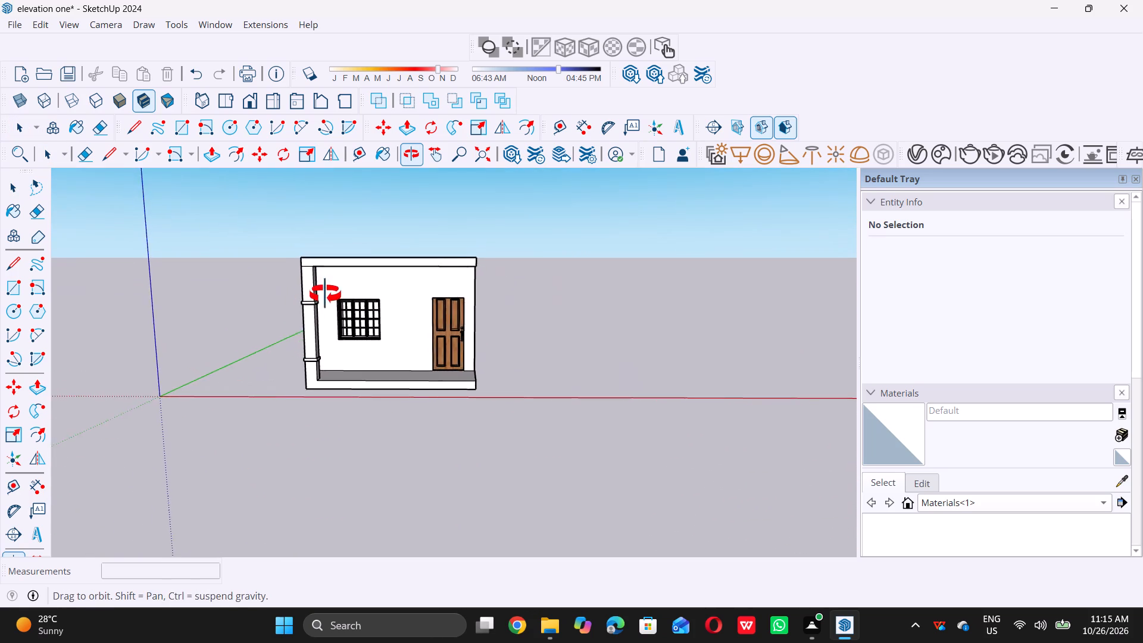
middle_drag(325, 294, 288, 287)
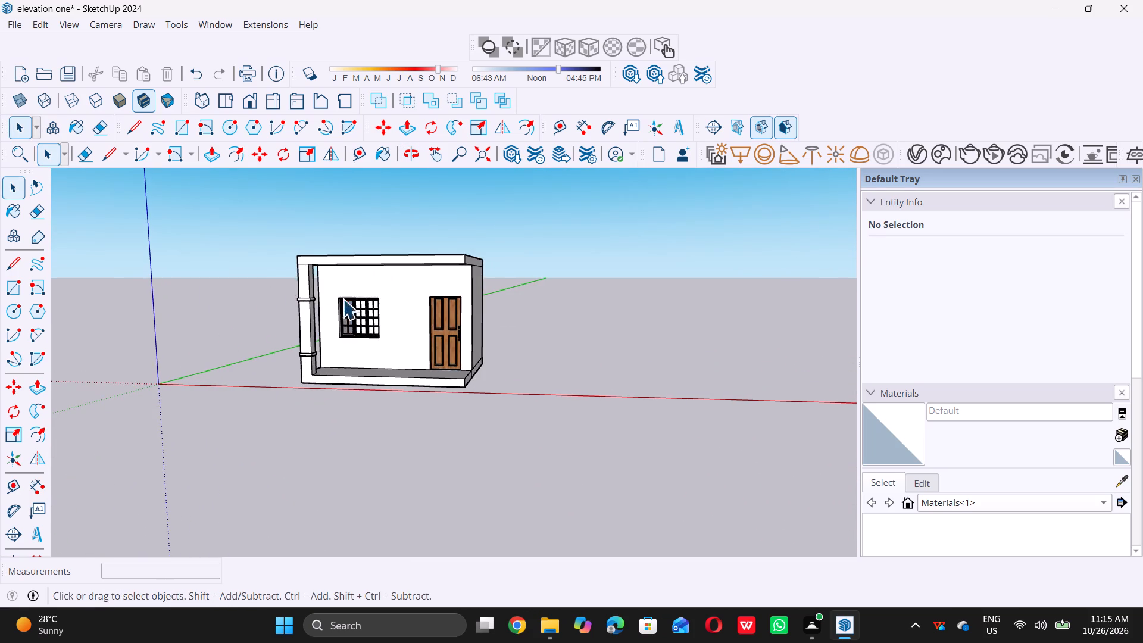
middle_drag(343, 299, 419, 313)
scroll(430, 305, up, 1)
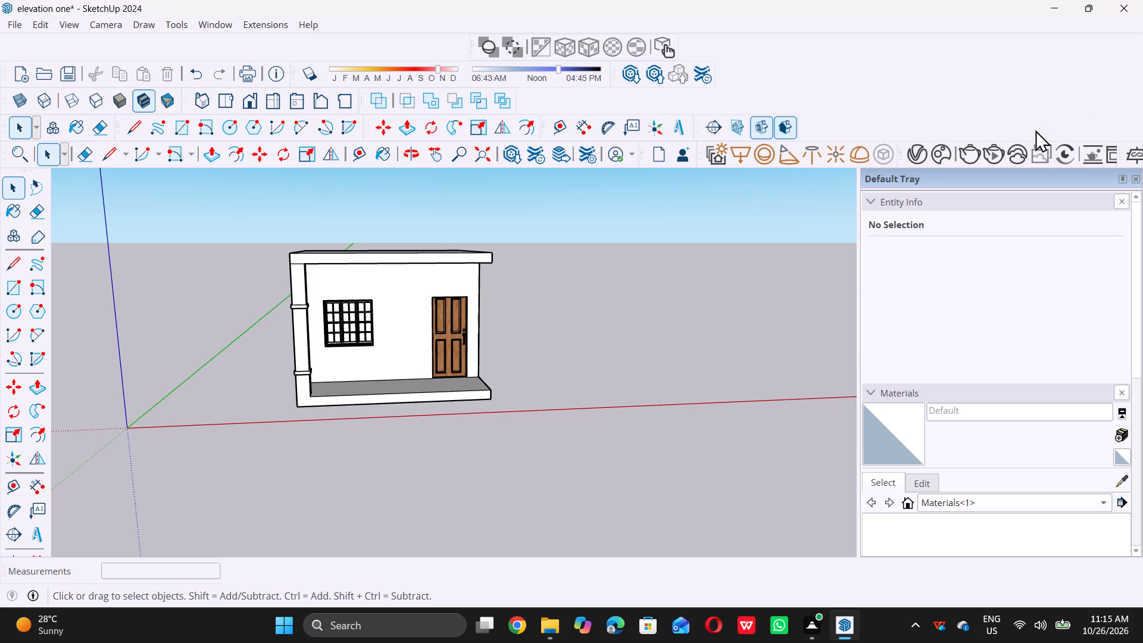
scroll(729, 193, down, 4)
middle_drag(401, 287, 424, 295)
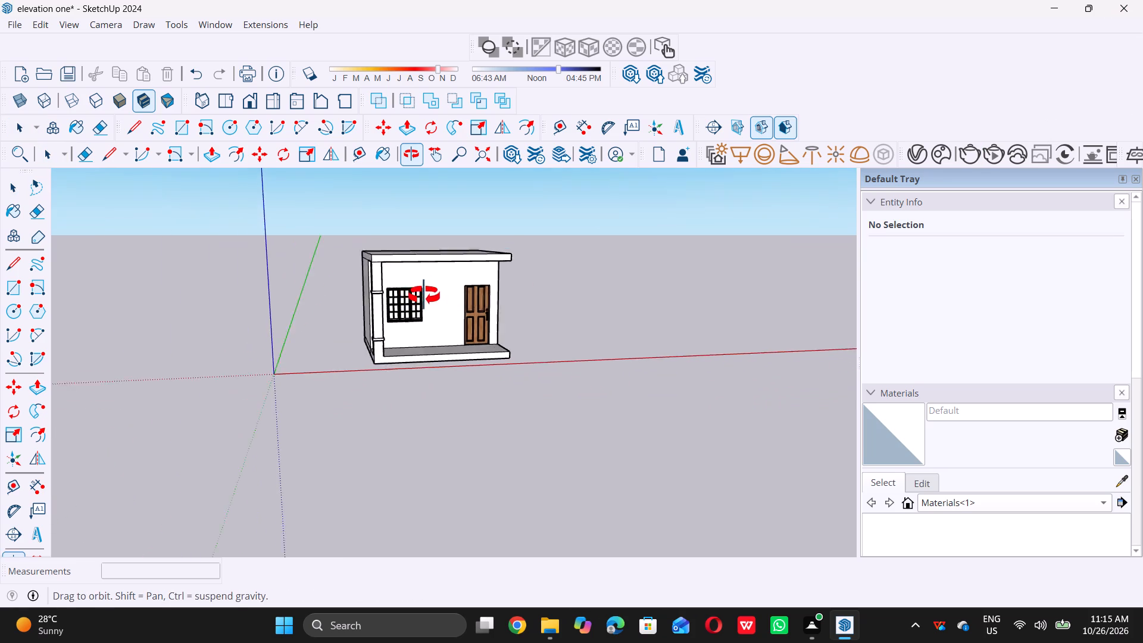
middle_drag(424, 295, 438, 380)
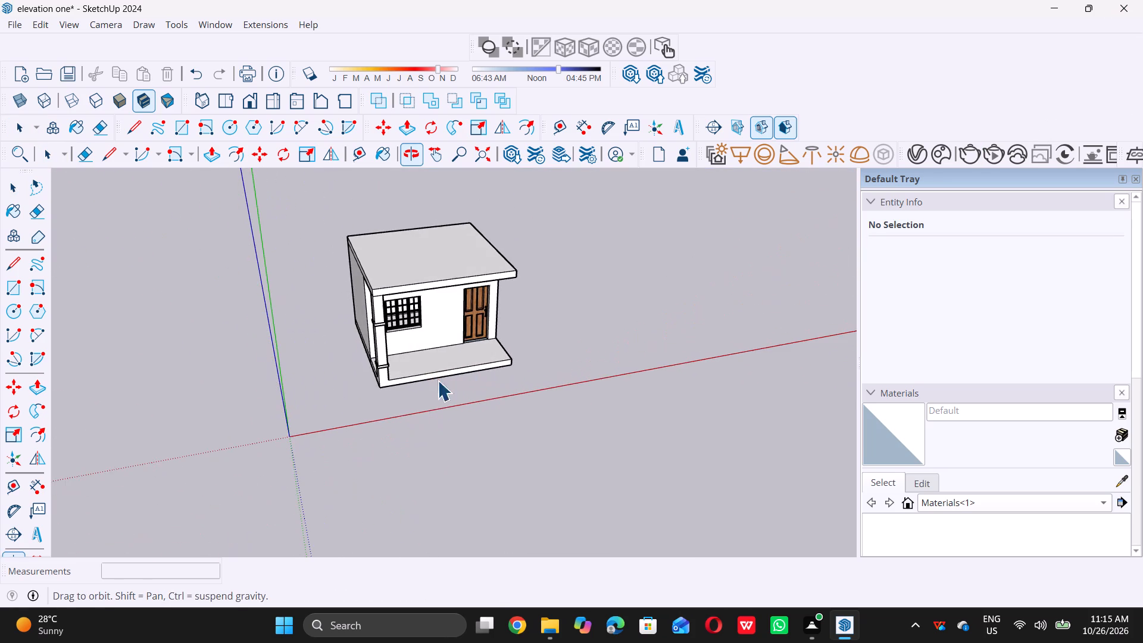
middle_drag(438, 380, 436, 380)
scroll(458, 301, up, 5)
middle_drag(376, 277, 645, 356)
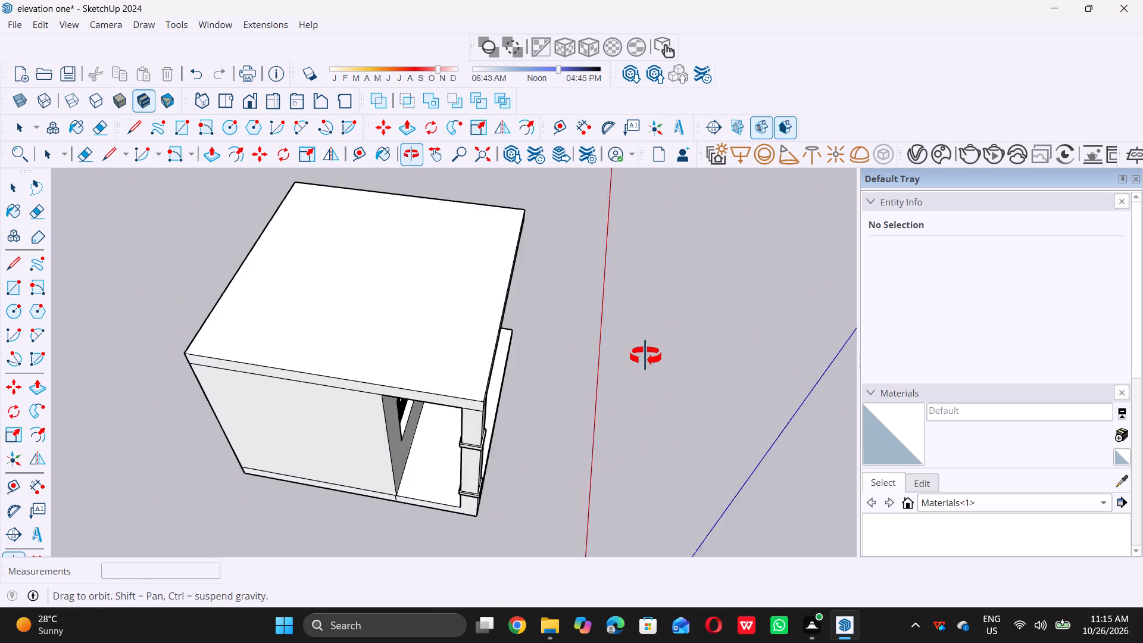
middle_drag(645, 356, 649, 352)
middle_drag(474, 316, 501, 378)
scroll(520, 341, up, 1)
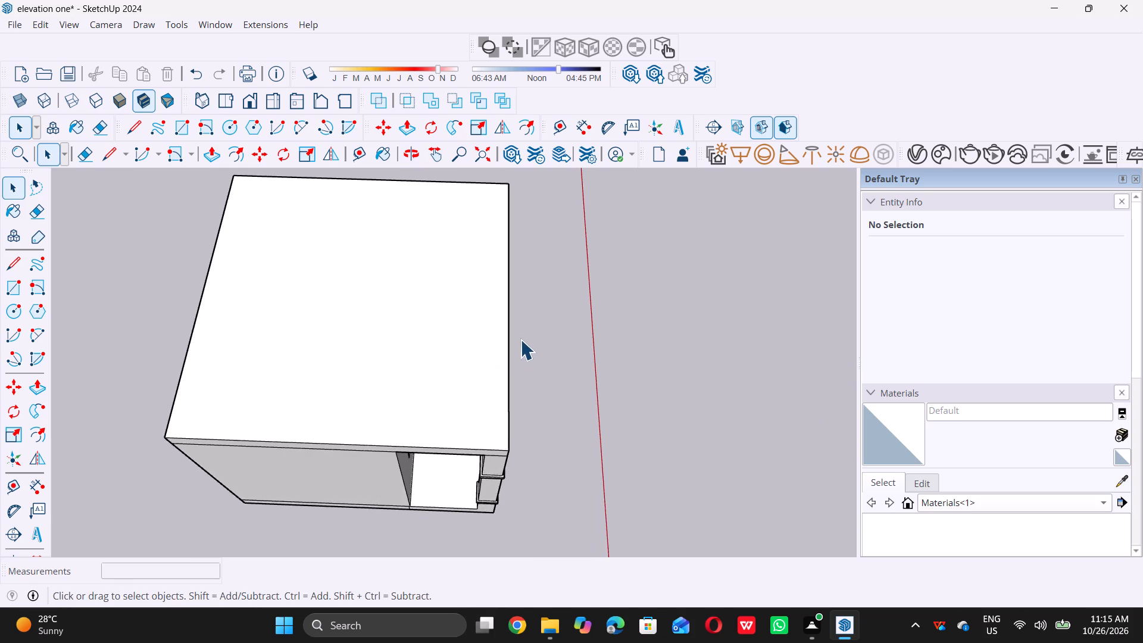
scroll(520, 339, up, 1)
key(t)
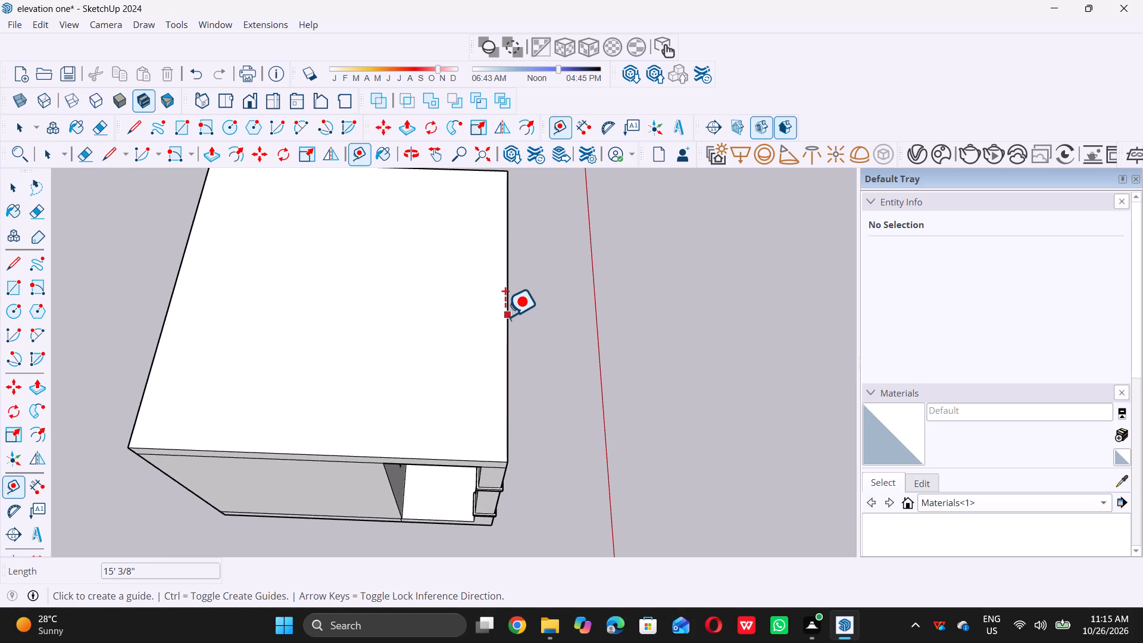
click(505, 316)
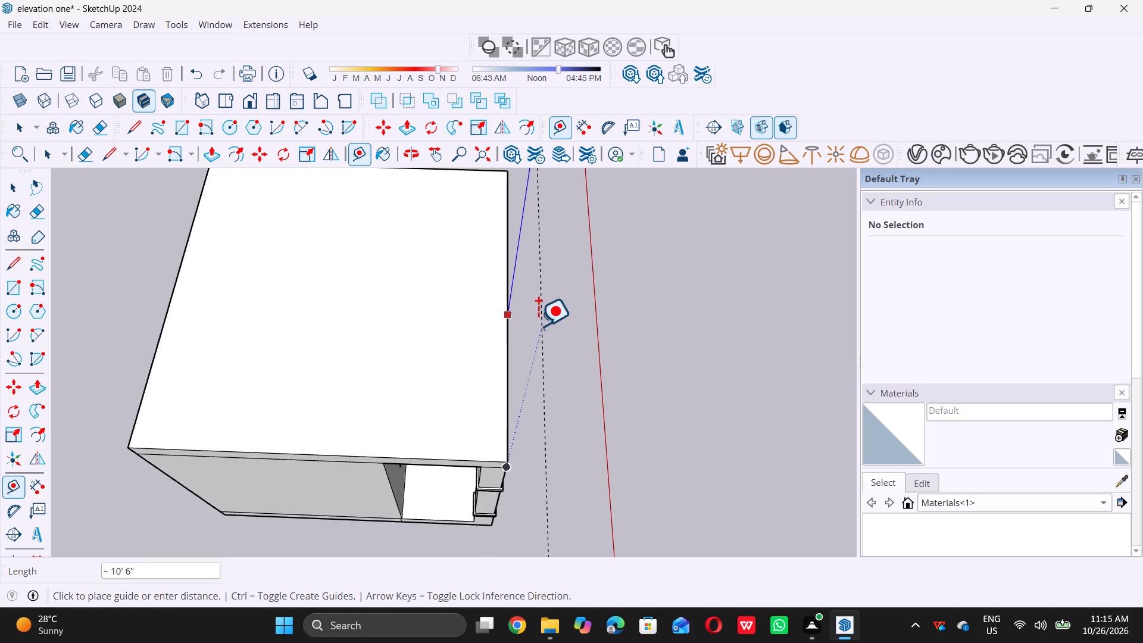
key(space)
Offset the outline of the roof slab's top face inward by 9".
click(413, 310)
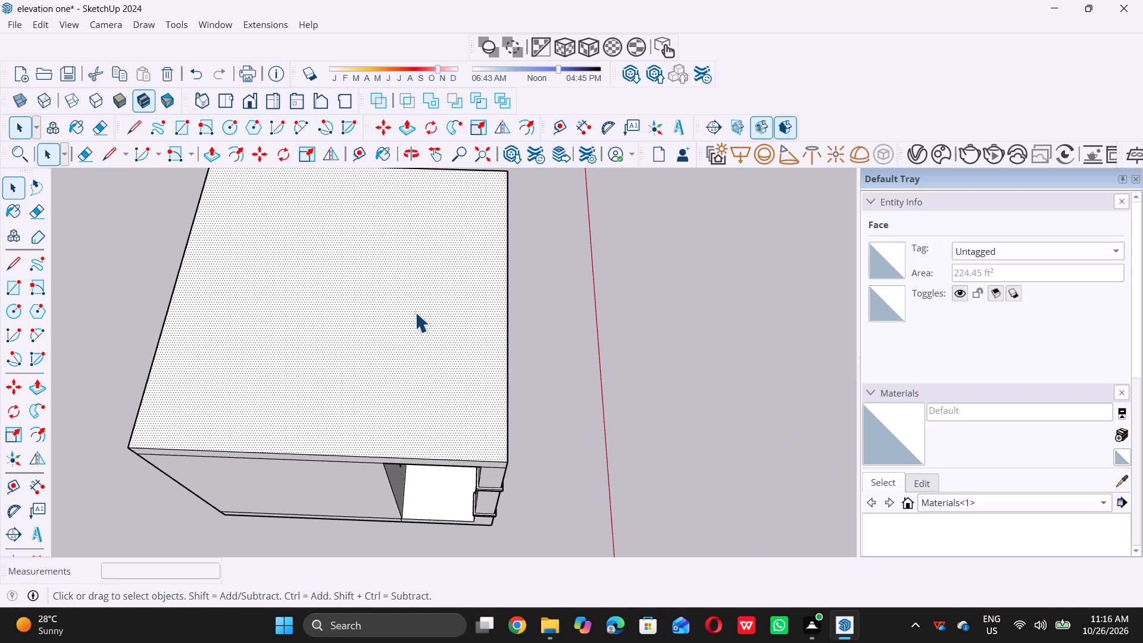
key(f)
click(463, 302)
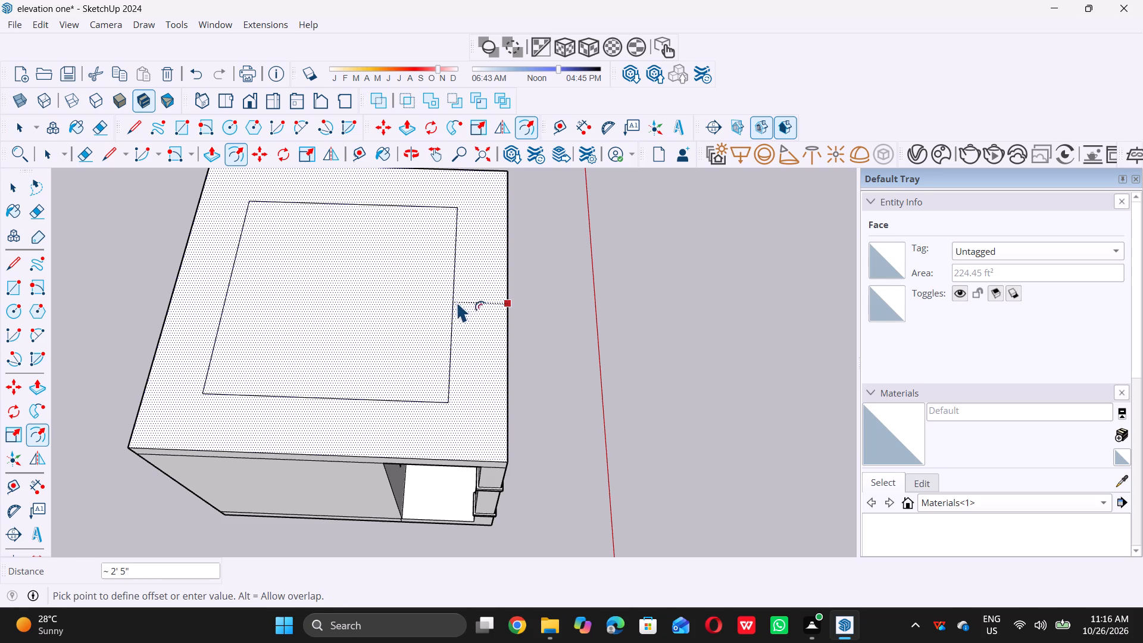
key(9)
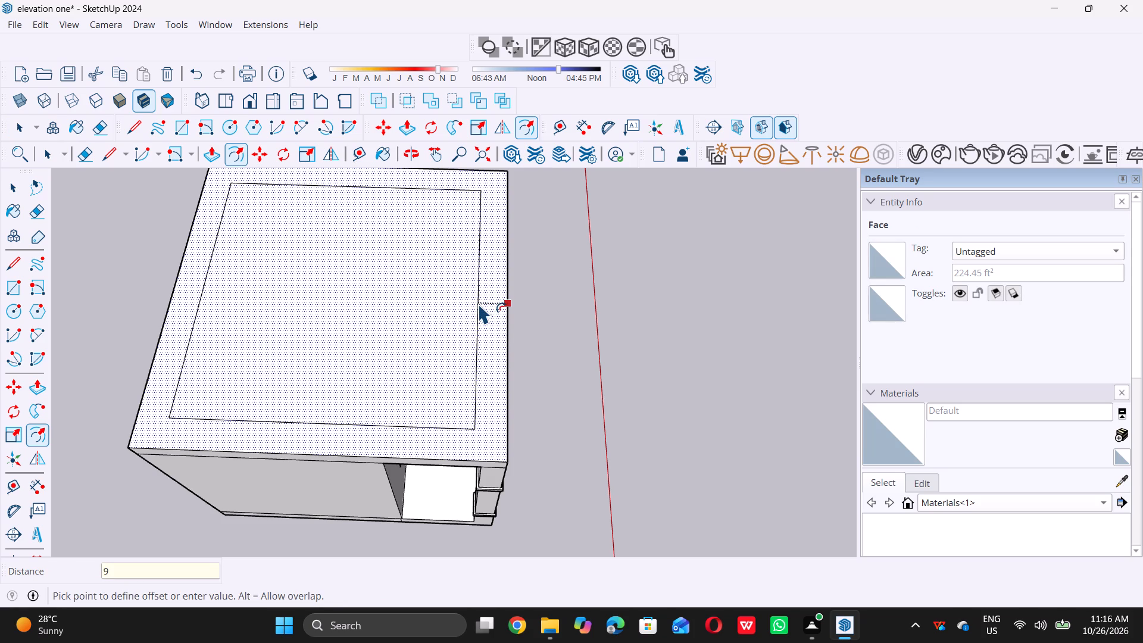
key(shift+quotedbl)
key(Return)
key(space)
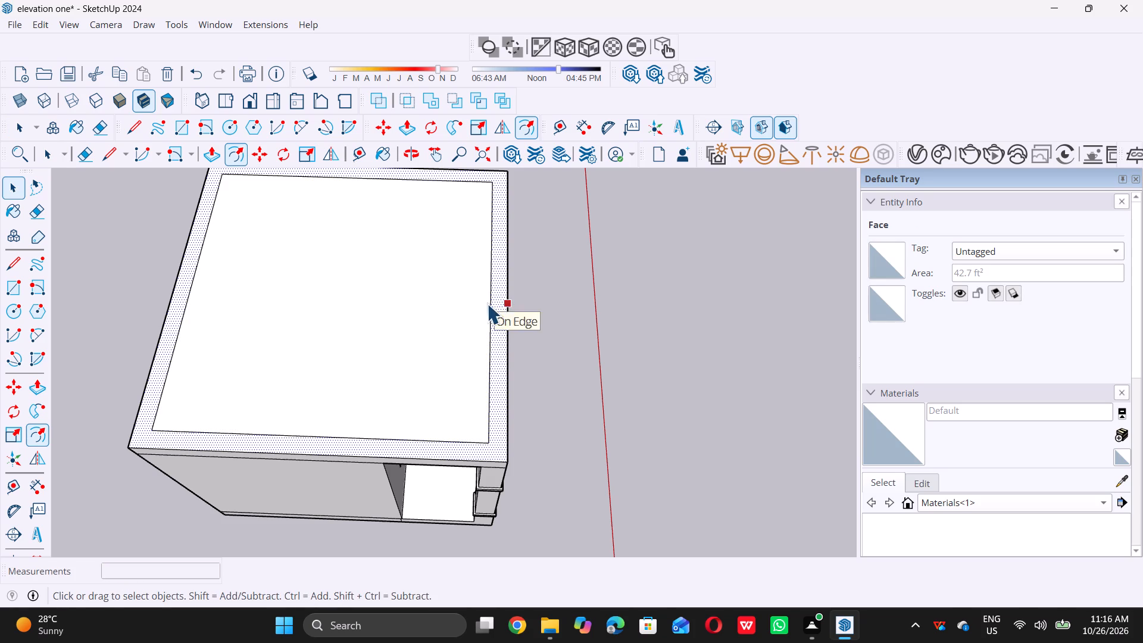
Push/Pull the 9" border on the roof slab's top face up 3' to form the parapet wall.
scroll(489, 349, down, 8)
middle_drag(524, 361, 217, 255)
middle_drag(536, 367, 505, 361)
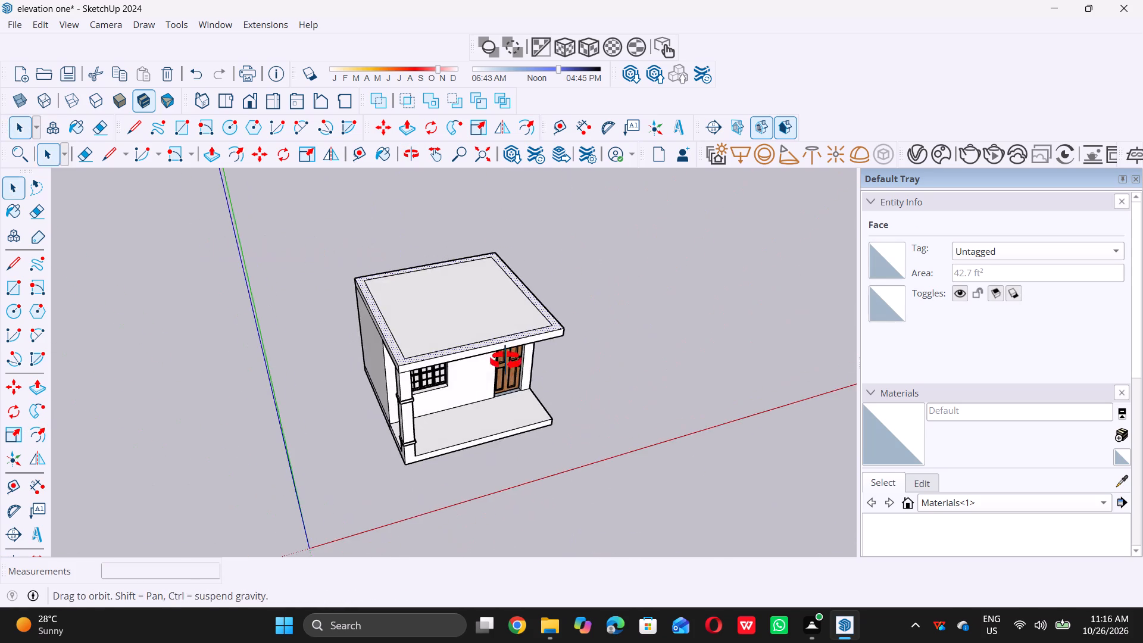
middle_drag(505, 361, 414, 370)
scroll(376, 354, up, 10)
click(358, 326)
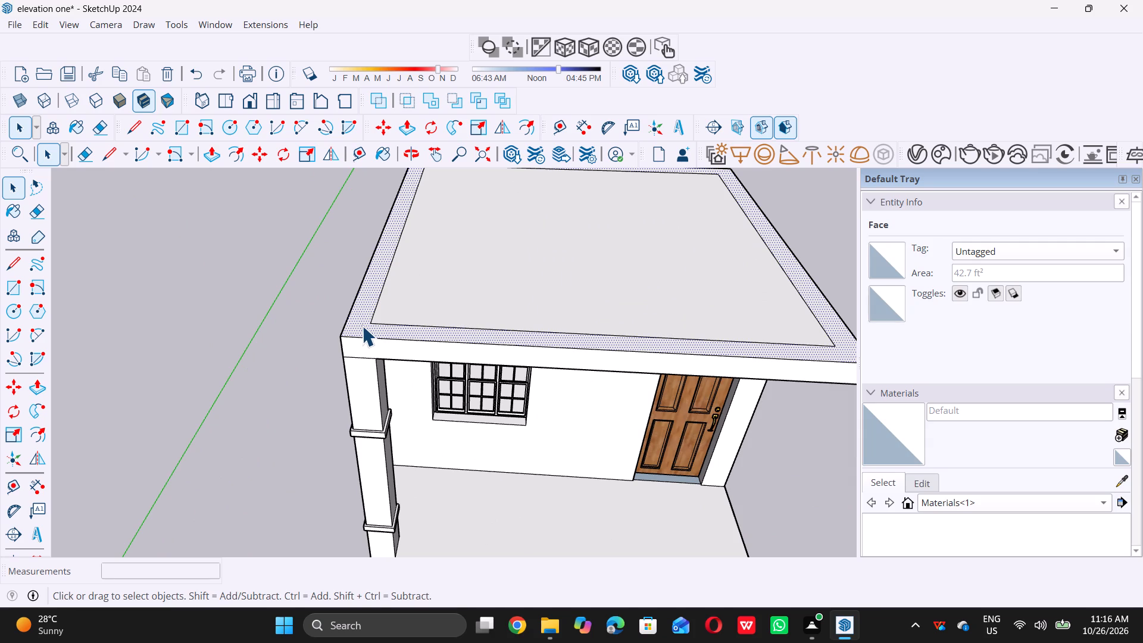
key(p)
click(359, 314)
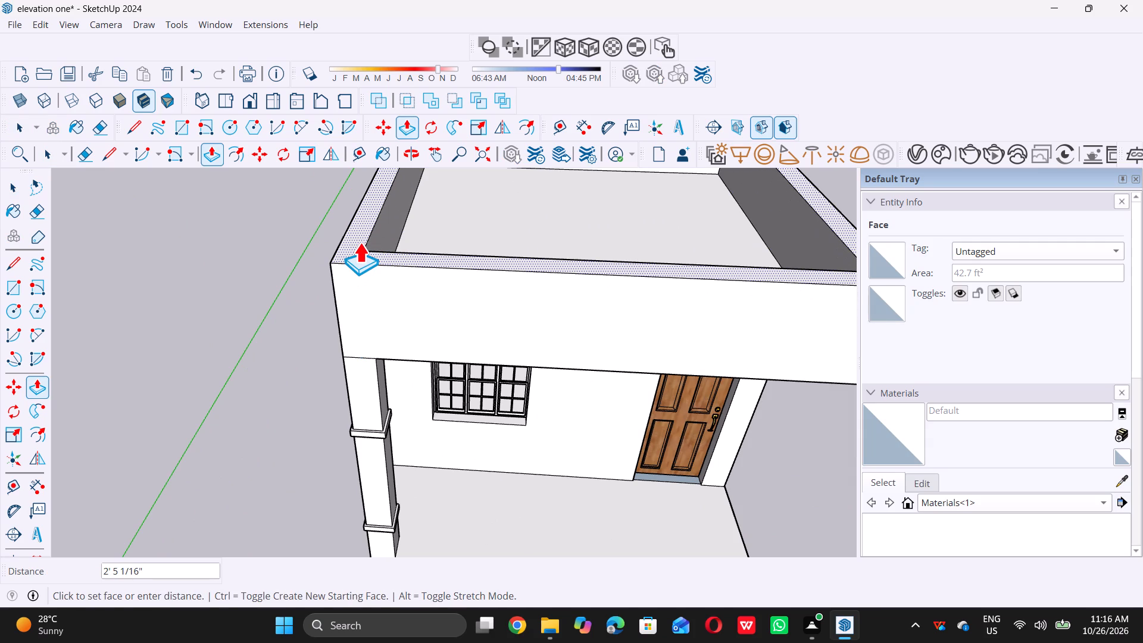
key(3)
key(apostrophe)
key(Return)
key(space)
Examine the new parapet above the porch from the front and from above.
scroll(335, 272, down, 10)
middle_drag(414, 391, 407, 371)
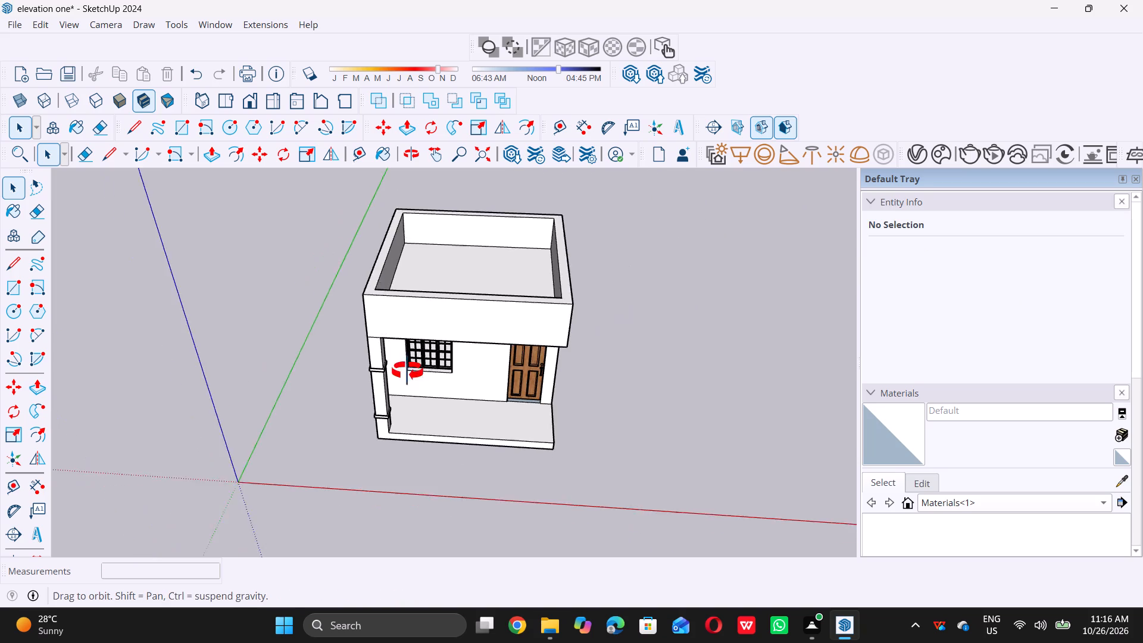
middle_drag(407, 371, 418, 256)
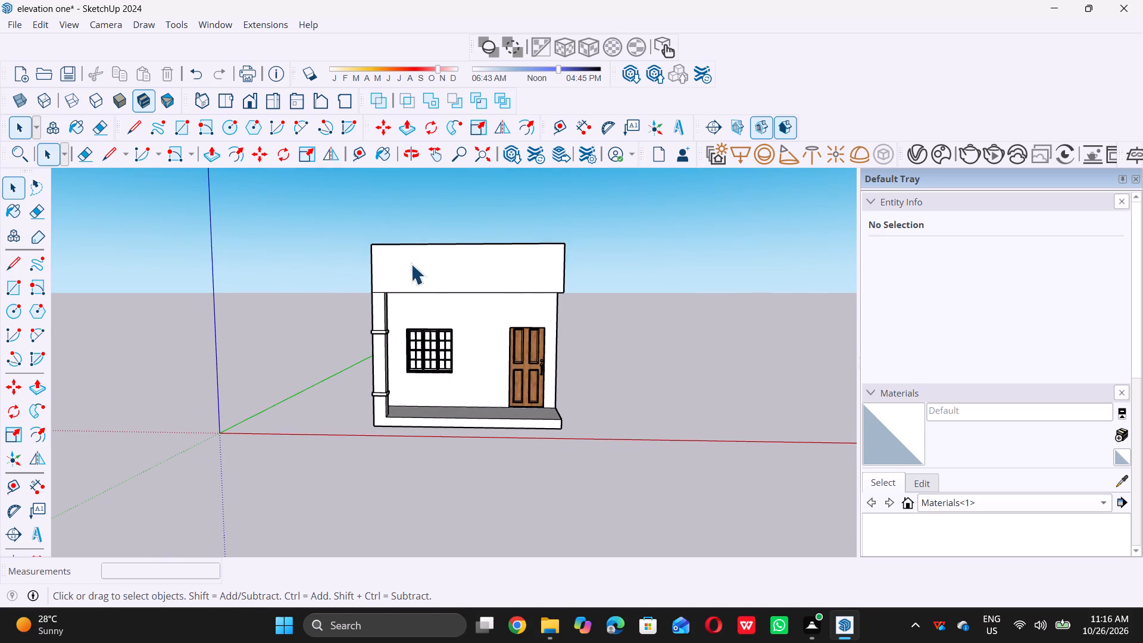
middle_drag(399, 260, 401, 305)
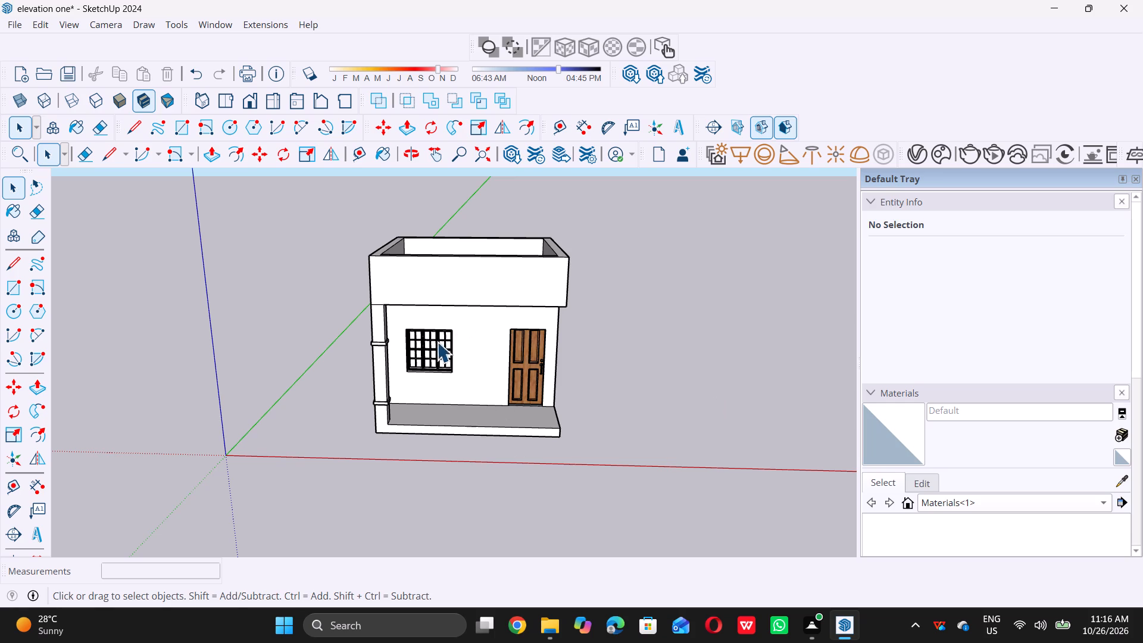
scroll(437, 348, down, 5)
middle_drag(433, 369, 411, 312)
scroll(389, 304, up, 5)
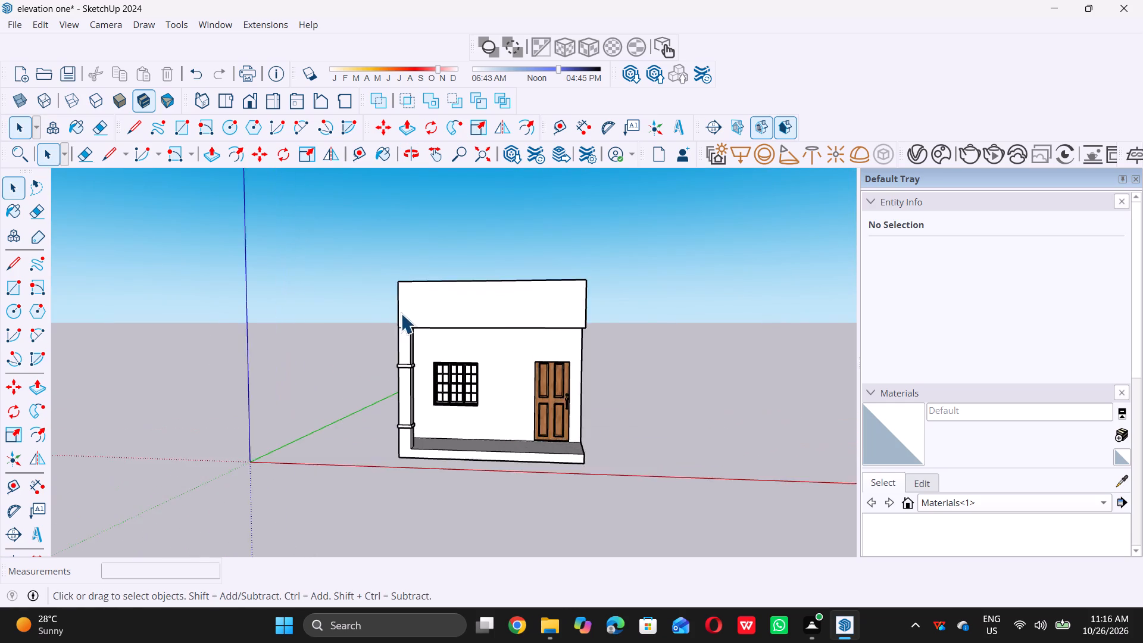
scroll(401, 313, up, 1)
middle_drag(417, 318, 411, 334)
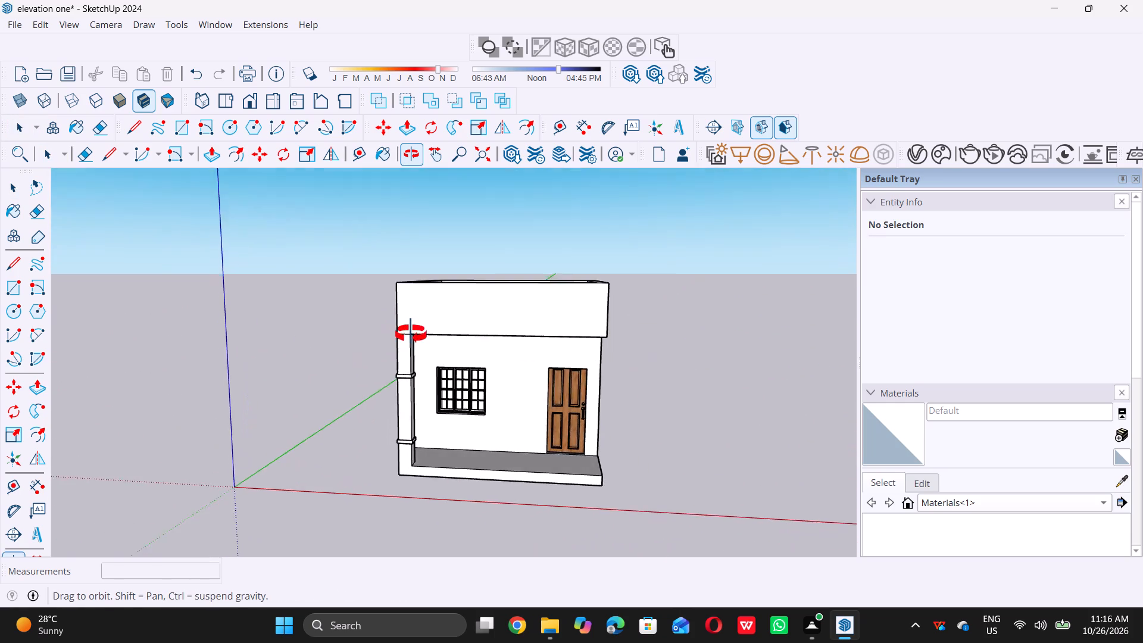
middle_drag(411, 334, 407, 335)
scroll(408, 320, up, 2)
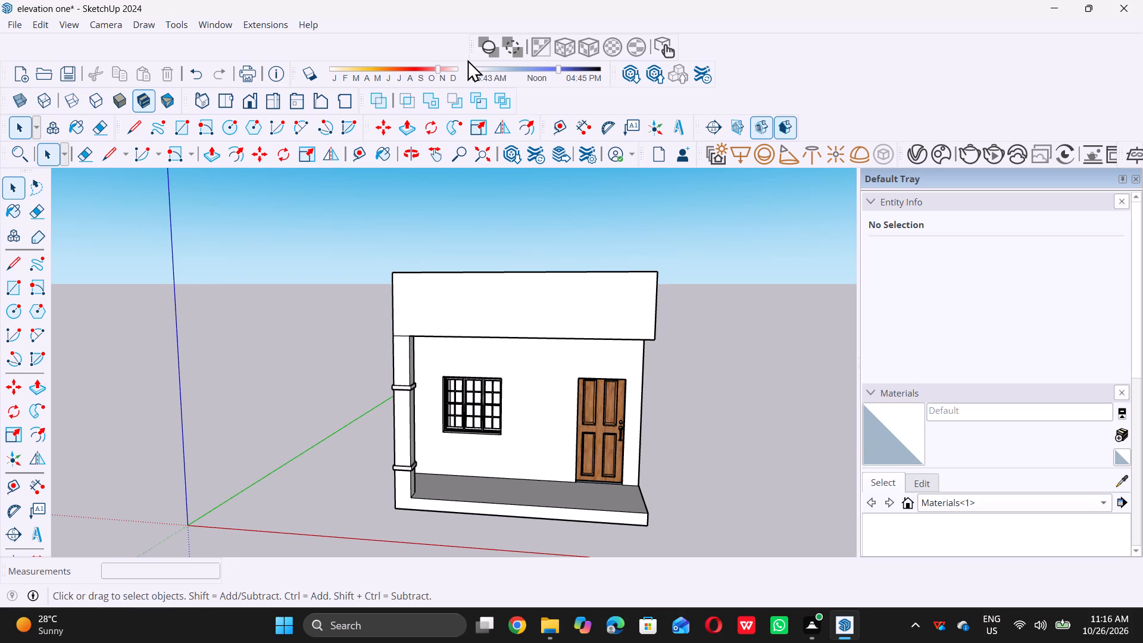
middle_drag(442, 319, 448, 301)
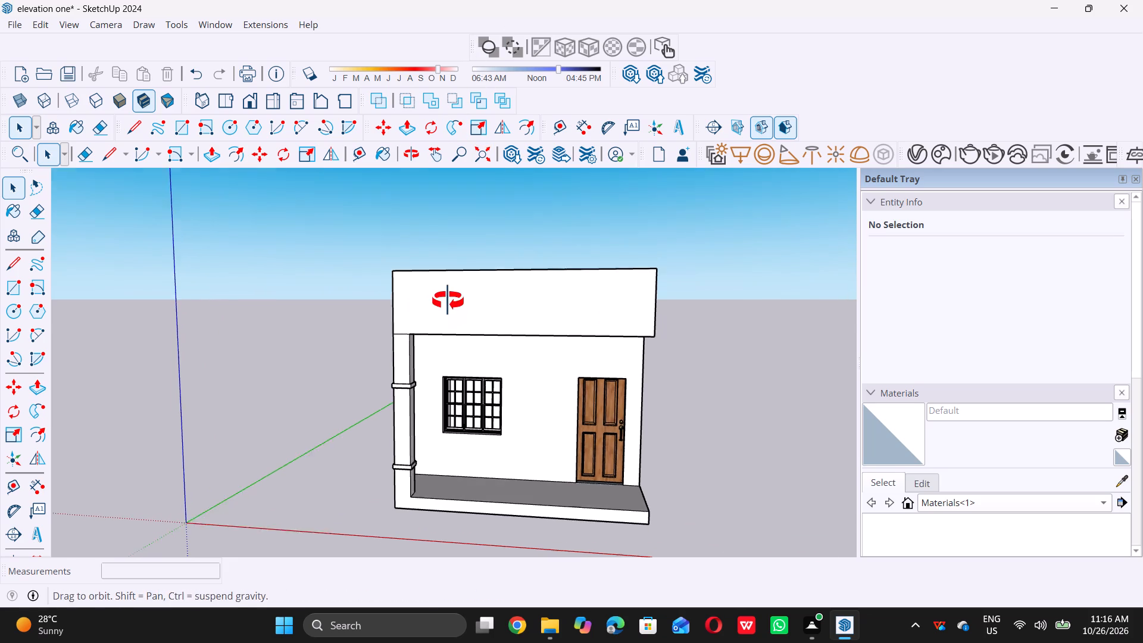
middle_drag(448, 301, 448, 300)
scroll(448, 300, up, 2)
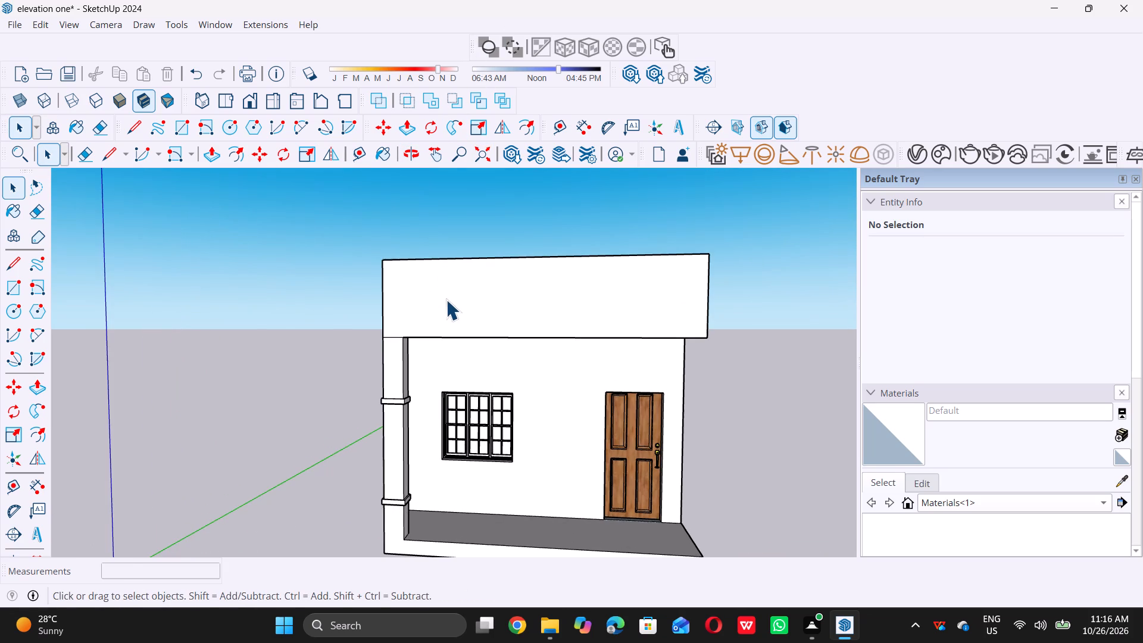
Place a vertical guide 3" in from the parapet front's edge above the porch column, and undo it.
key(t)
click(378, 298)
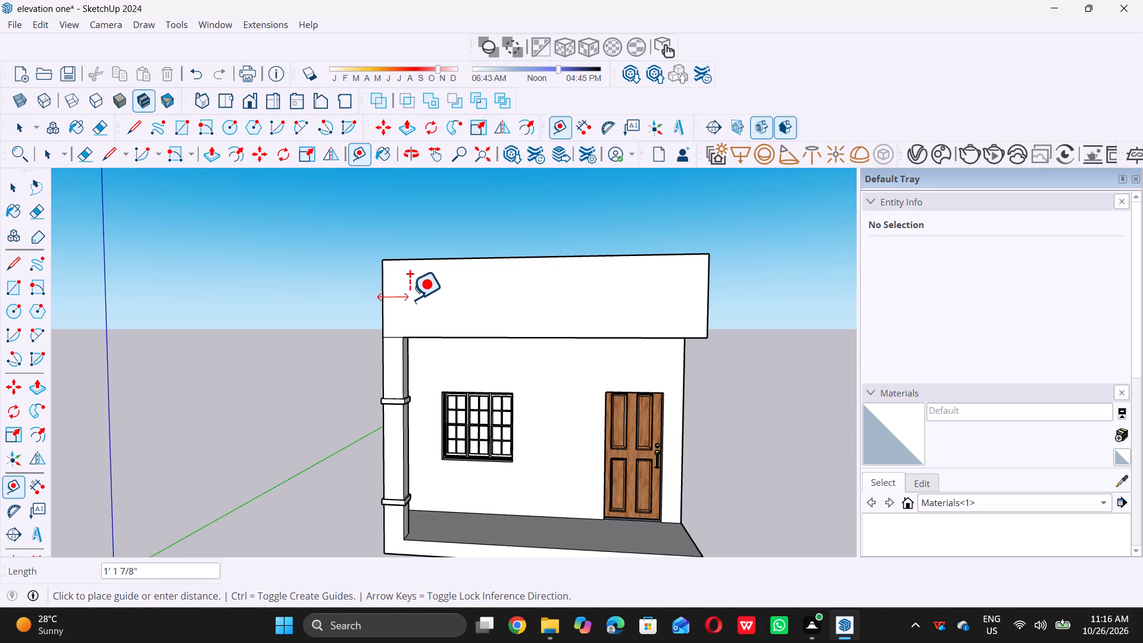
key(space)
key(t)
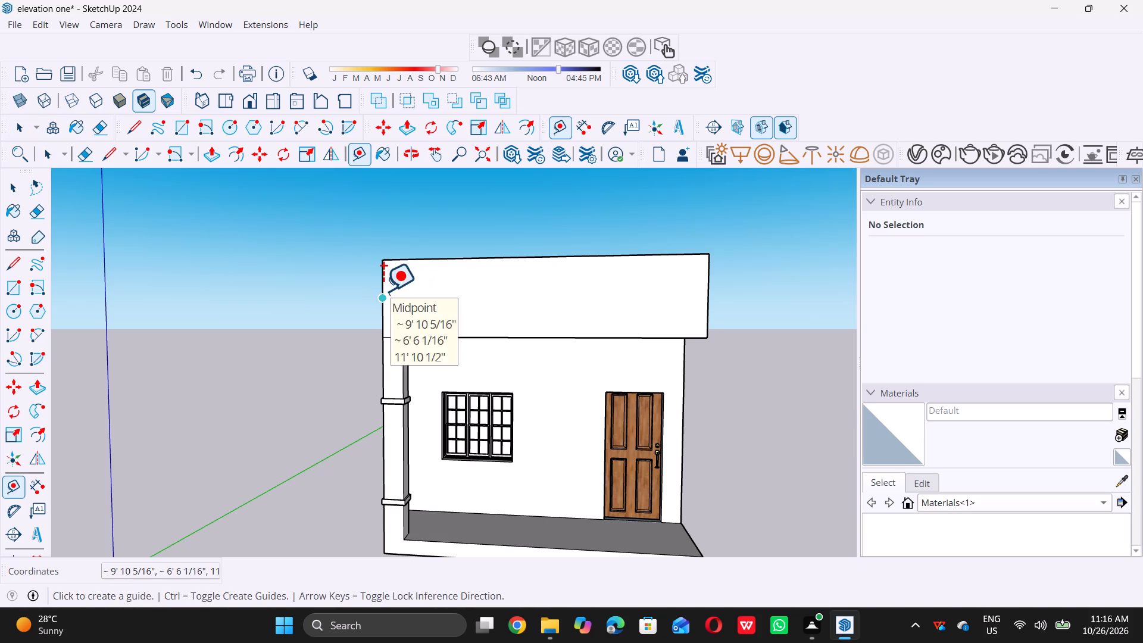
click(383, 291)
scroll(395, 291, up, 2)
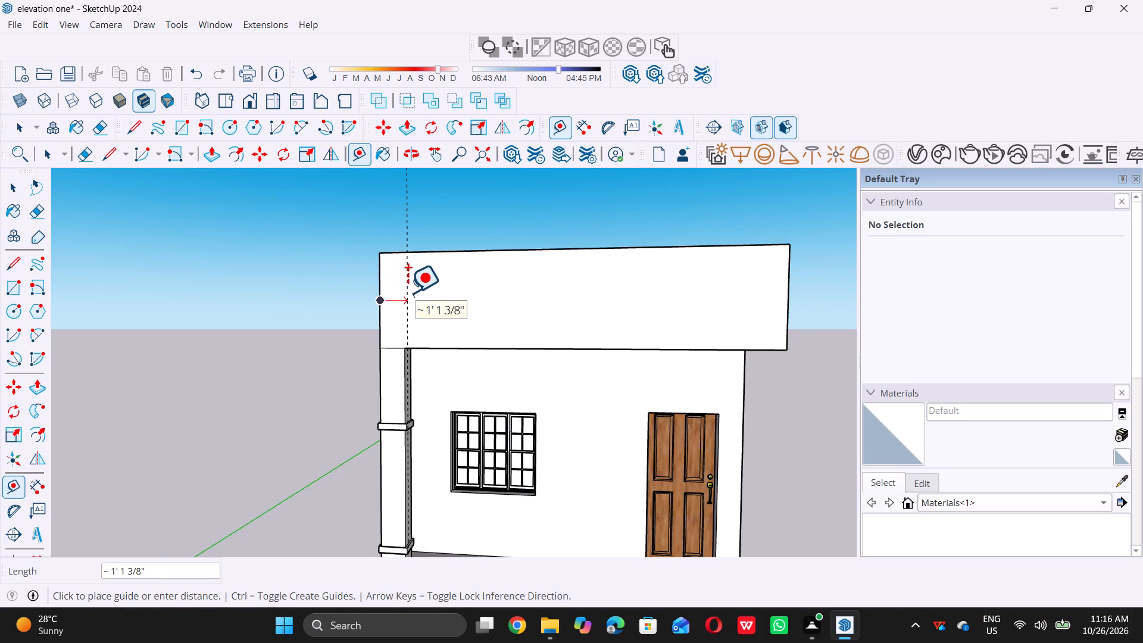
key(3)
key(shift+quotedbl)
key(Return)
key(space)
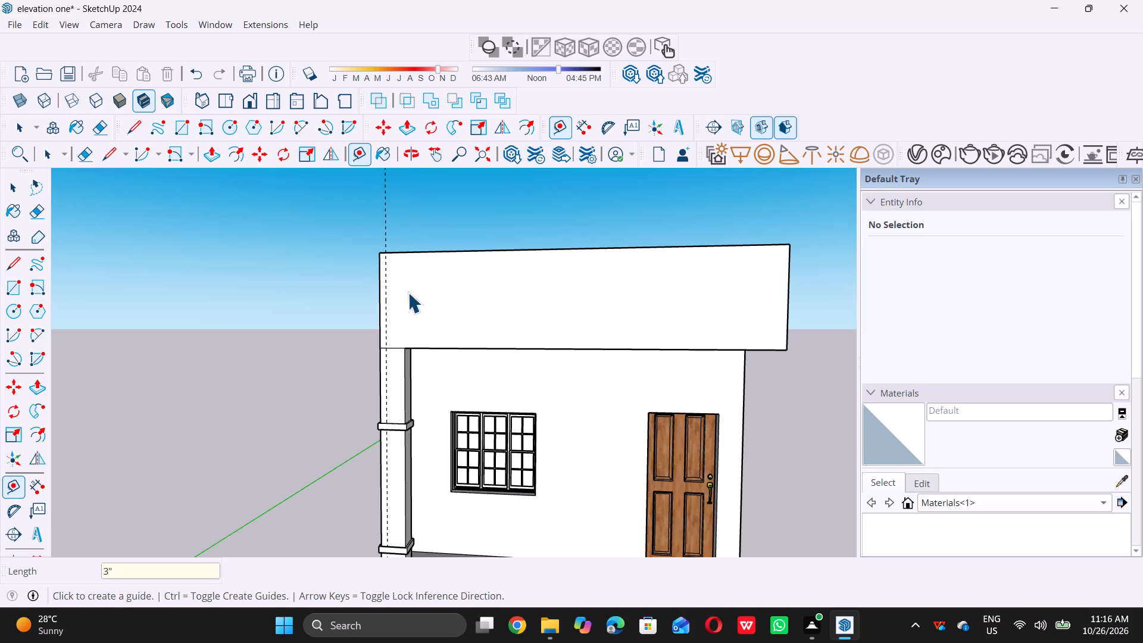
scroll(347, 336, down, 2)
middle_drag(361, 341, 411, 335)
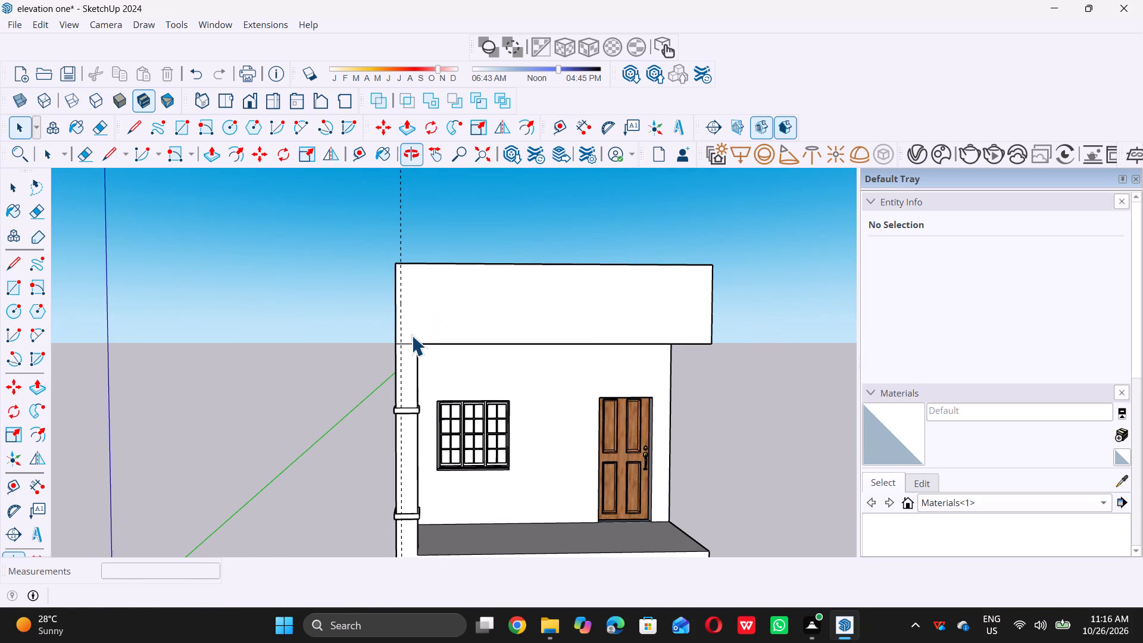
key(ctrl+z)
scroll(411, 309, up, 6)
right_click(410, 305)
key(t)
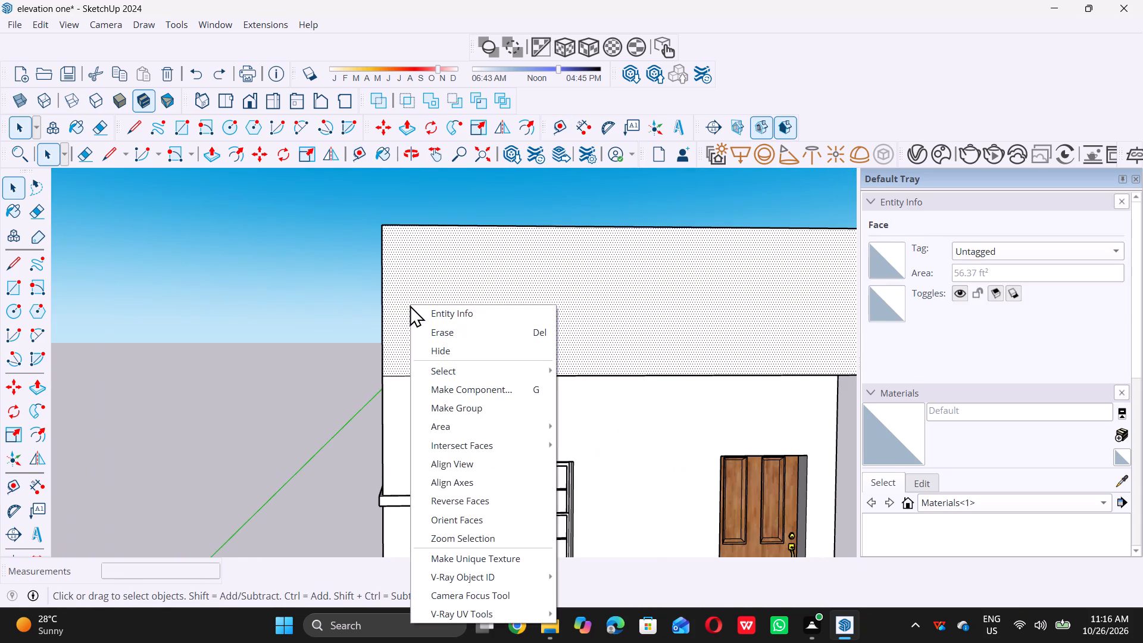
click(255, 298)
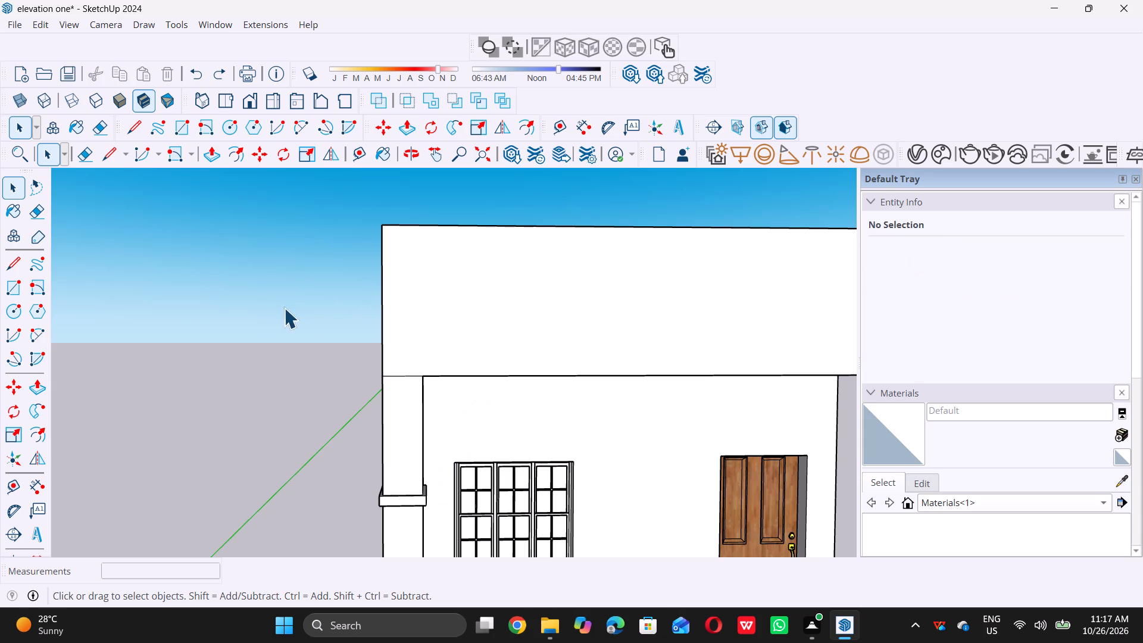
Place a vertical guide 4" in from the parapet front's edge above the porch column.
key(t)
click(379, 296)
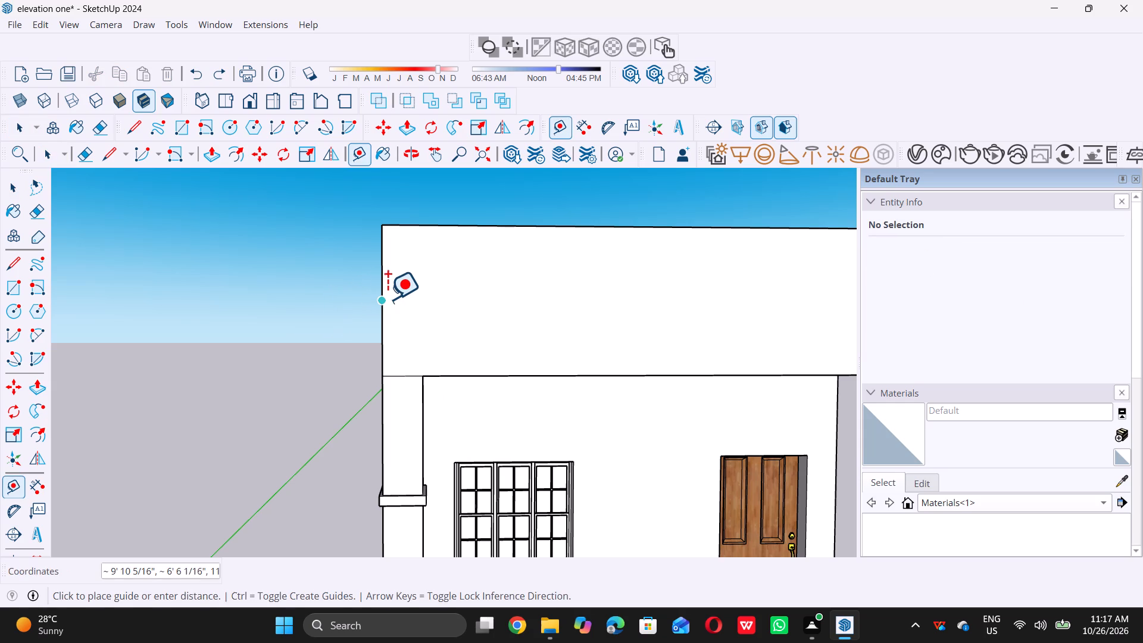
key(4)
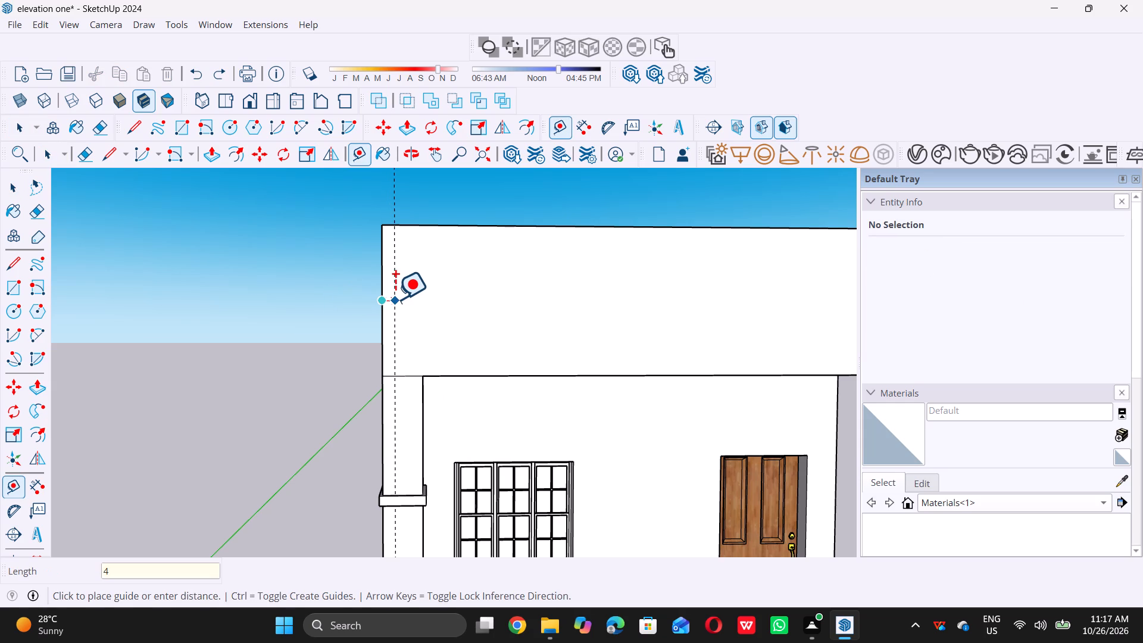
key(shift+quotedbl)
key(Return)
key(space)
Draw a 4" by 3' 9" vertical rectangle between the parapet front's edge and the guide, down to the slab's bottom edge.
text(r)
scroll(388, 260, up, 5)
click(380, 202)
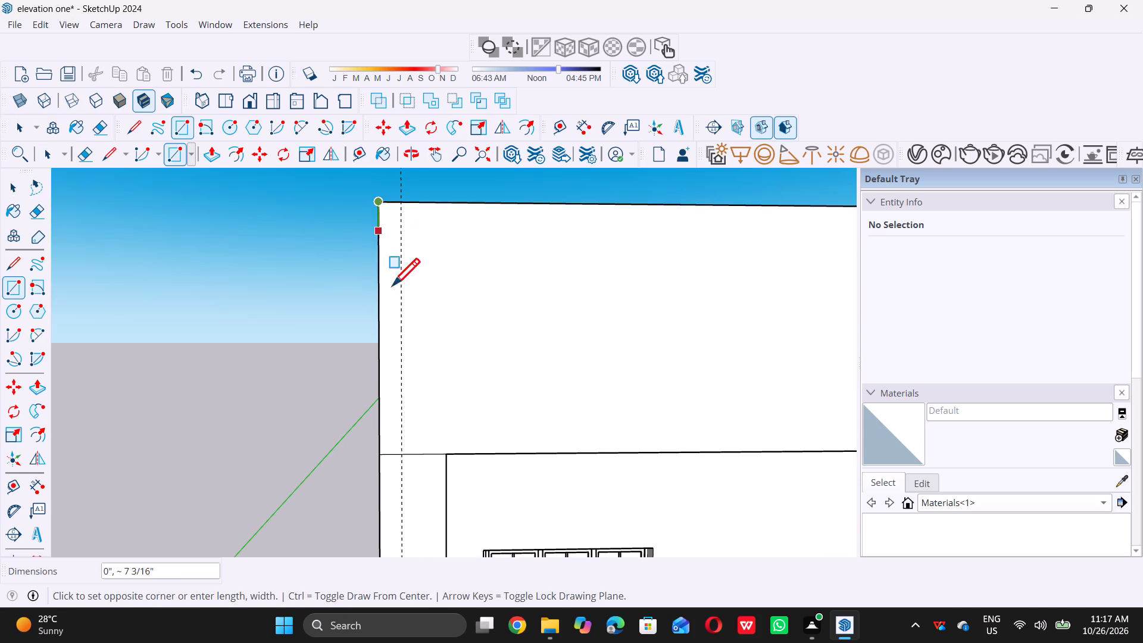
click(401, 455)
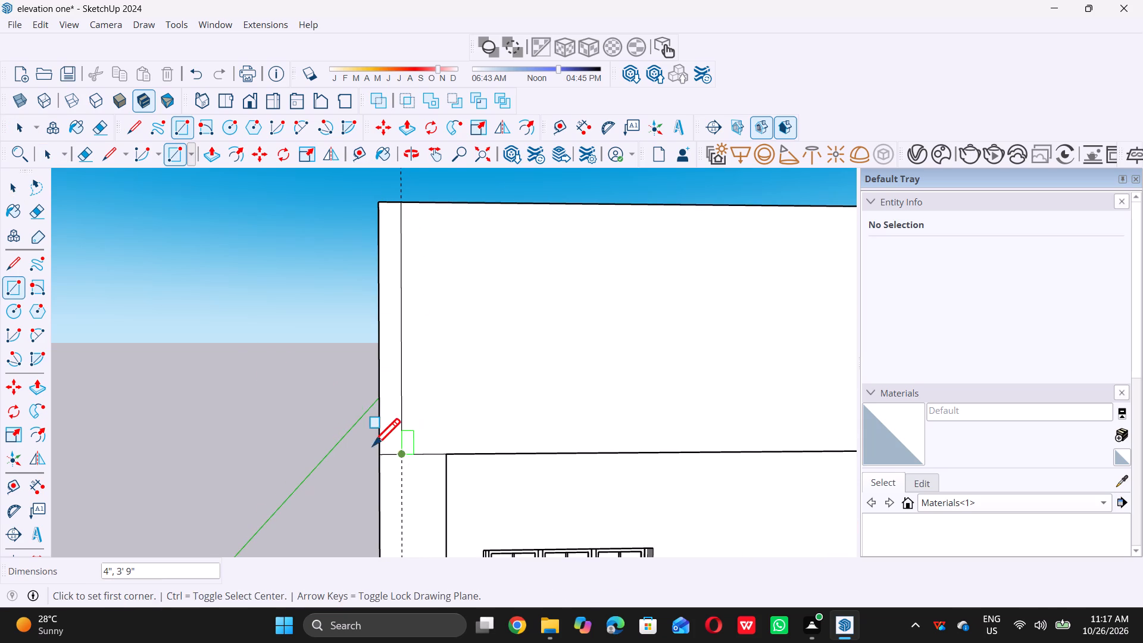
key(space)
Place a horizontal guide 4" below the top edge of the parapet front.
scroll(246, 385, down, 7)
scroll(295, 382, down, 1)
middle_drag(295, 382, 279, 395)
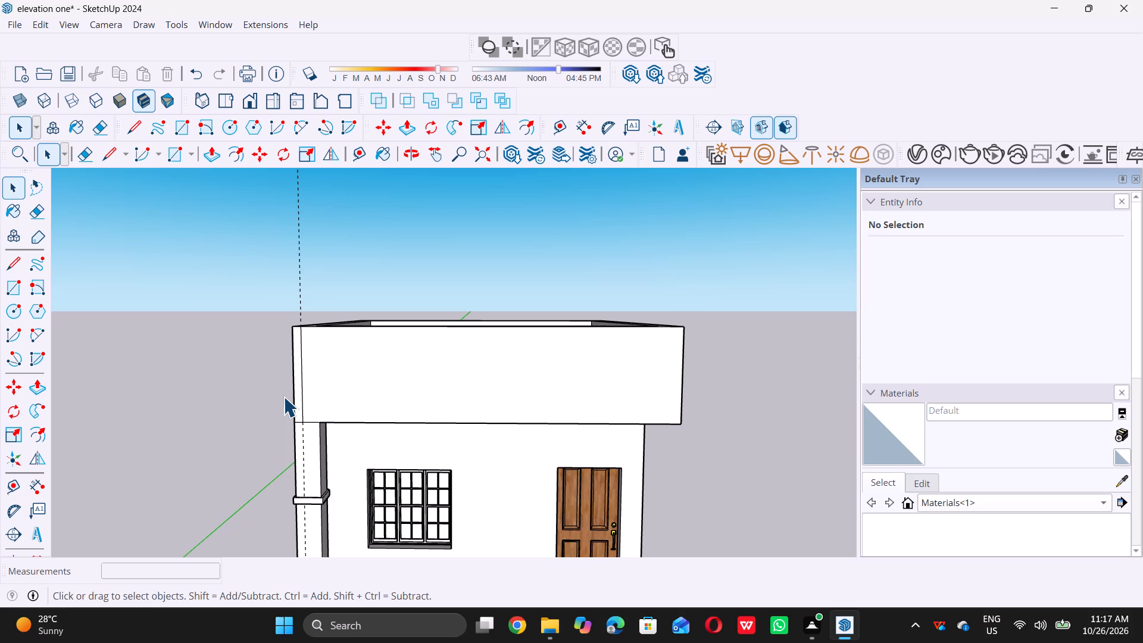
key(t)
scroll(320, 344, up, 5)
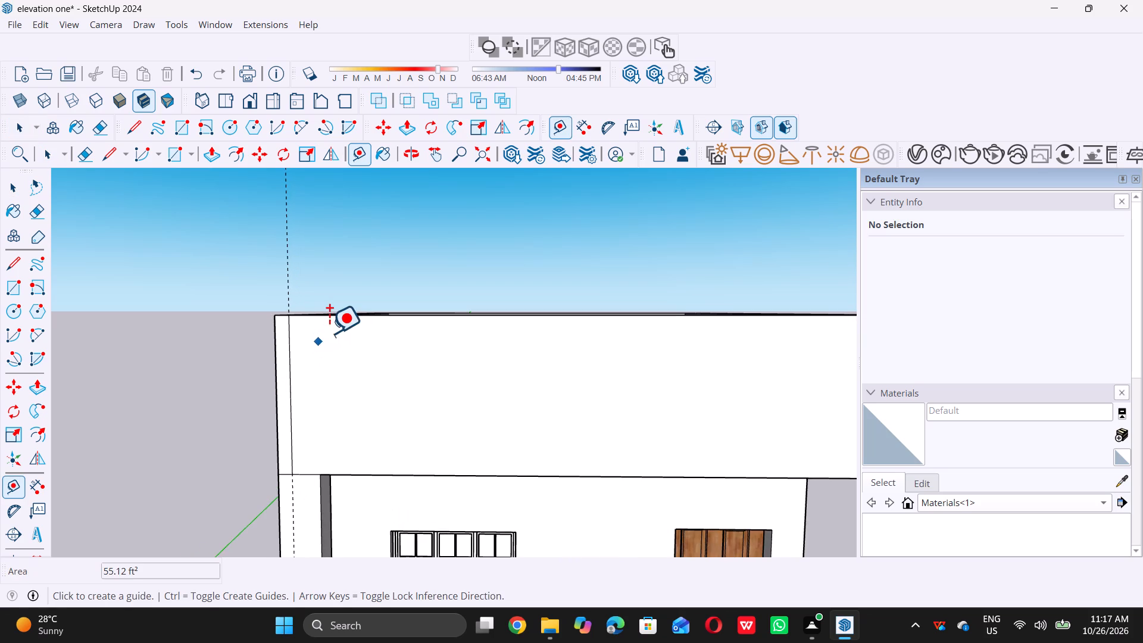
click(349, 314)
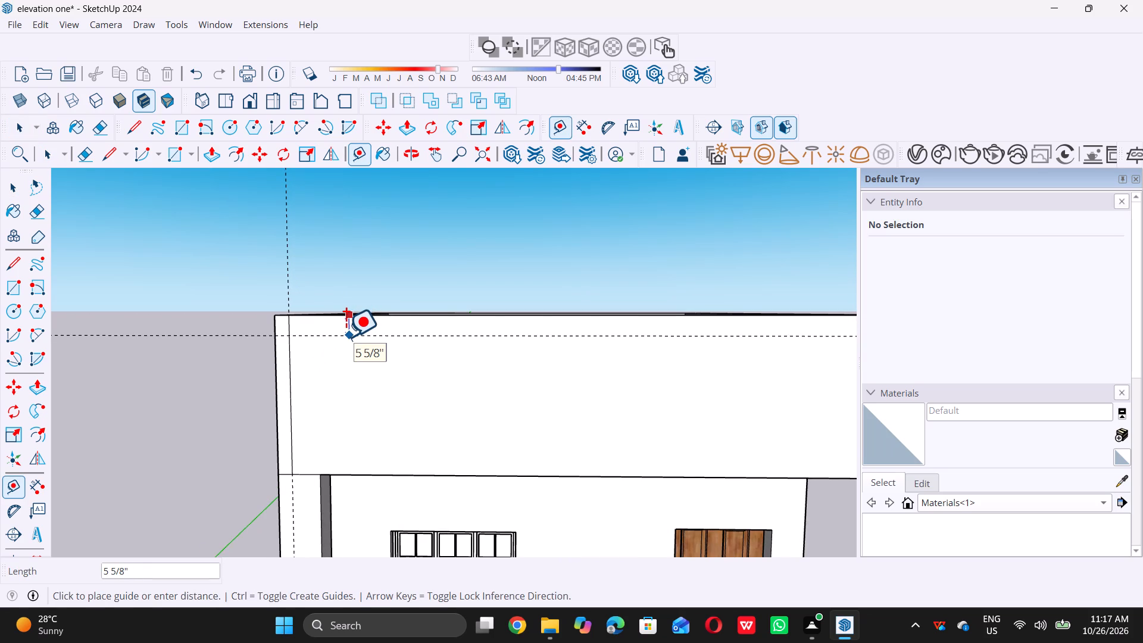
key(4)
key(shift+quotedbl)
key(Return)
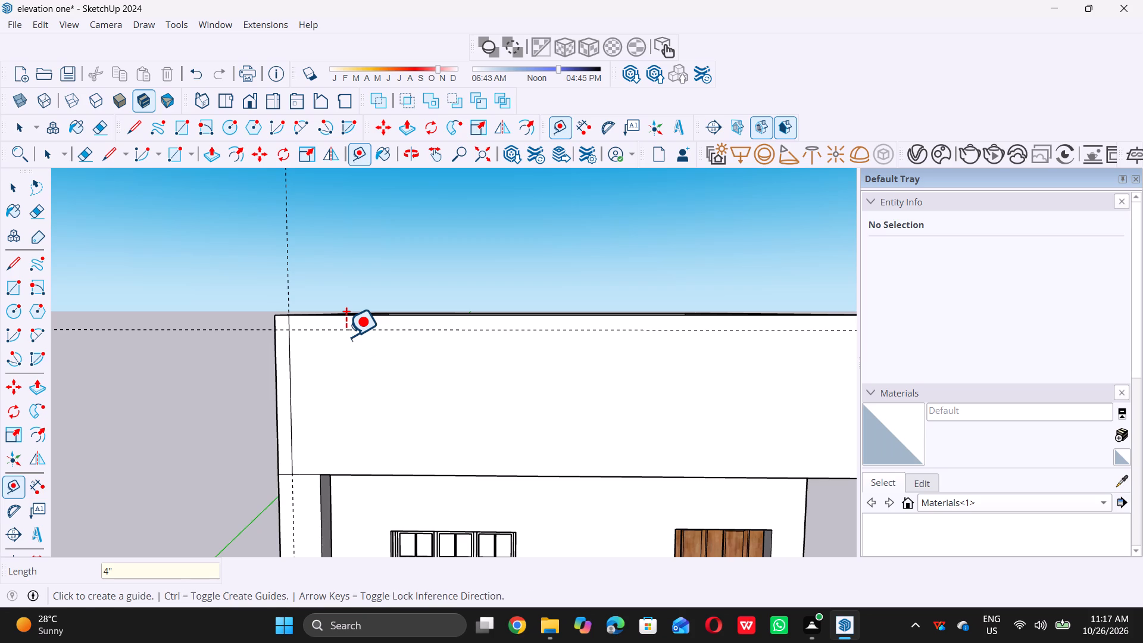
key(space)
Draw a rectangle 4" high and about 4' 8" long along the parapet front's top edge, starting from the column-side edge.
scroll(346, 338, down, 3)
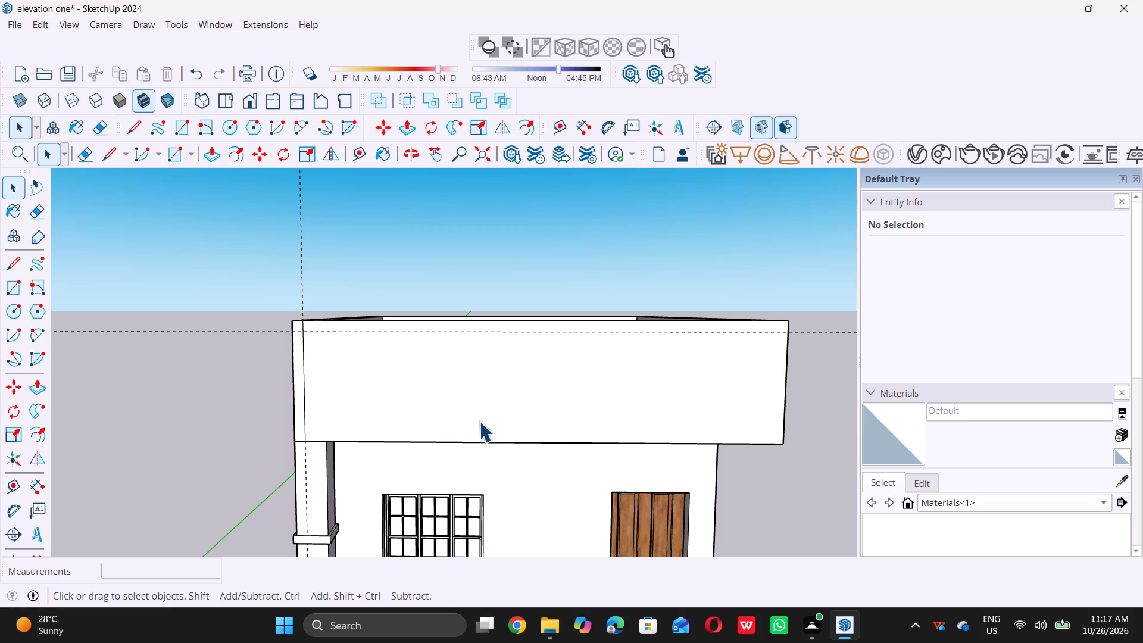
key(r)
scroll(302, 338, up, 4)
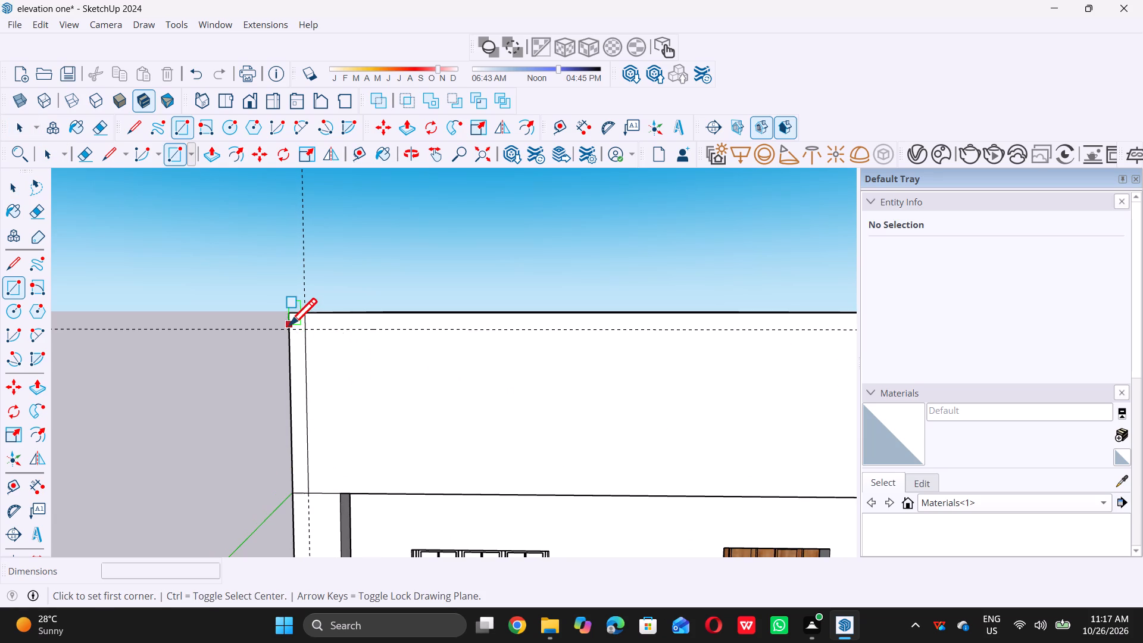
click(289, 330)
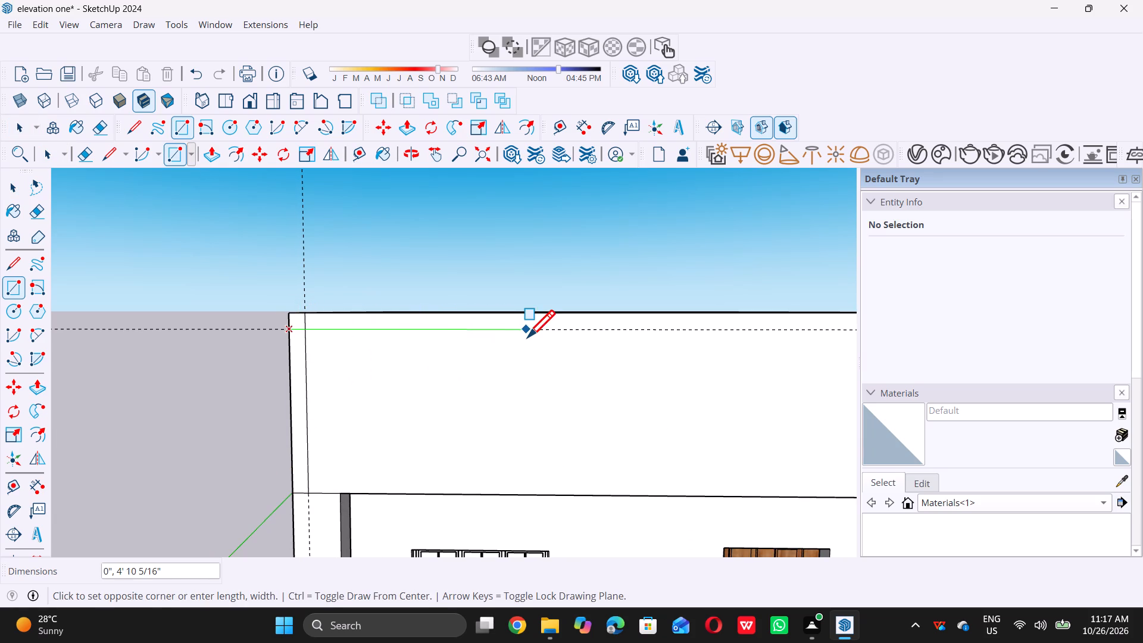
scroll(527, 337, down, 6)
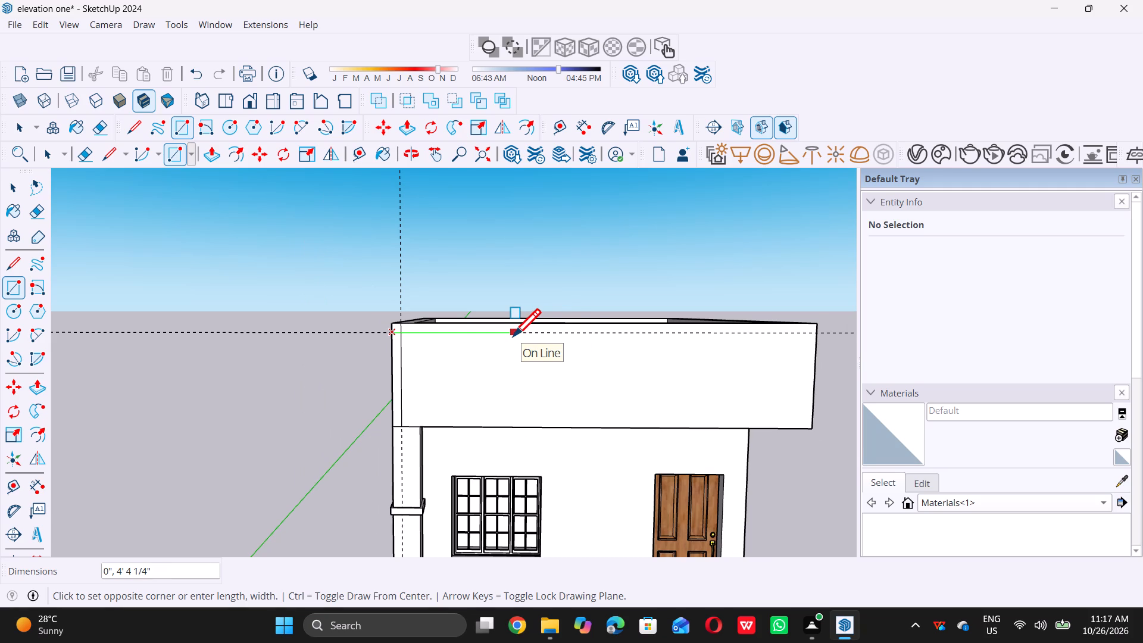
click(513, 335)
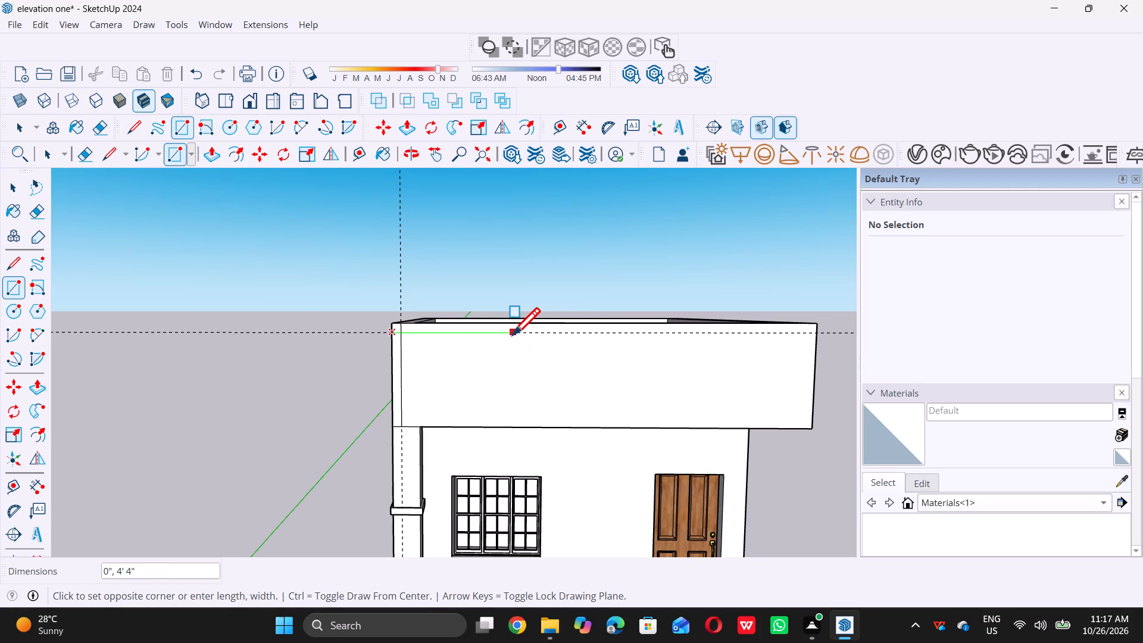
click(522, 325)
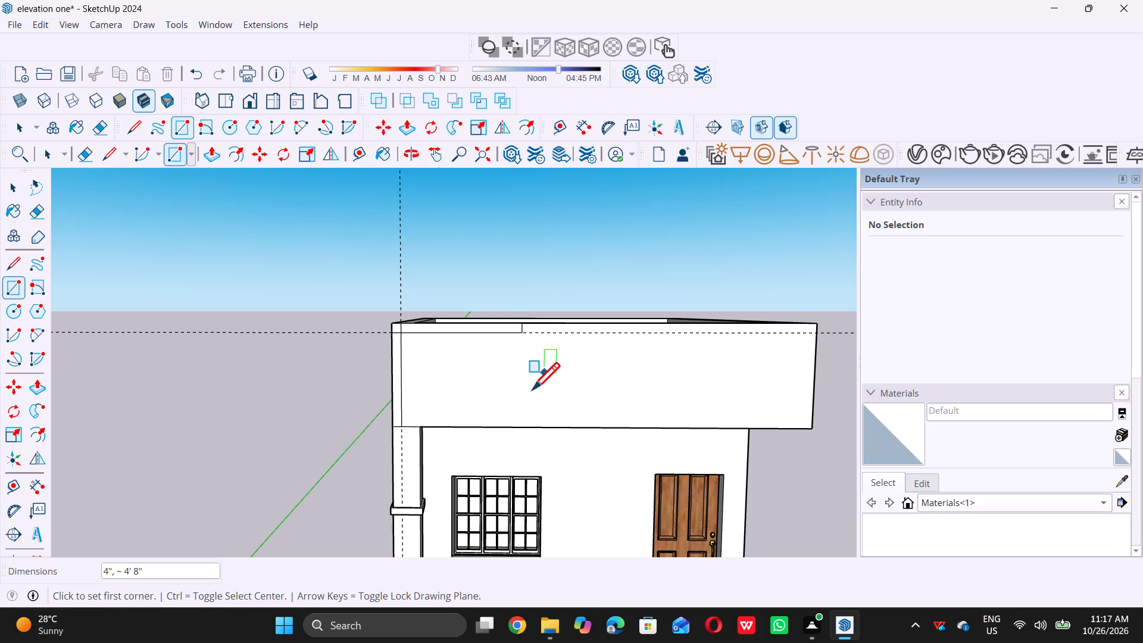
key(space)
Delete all the guides from the model.
scroll(448, 409, down, 2)
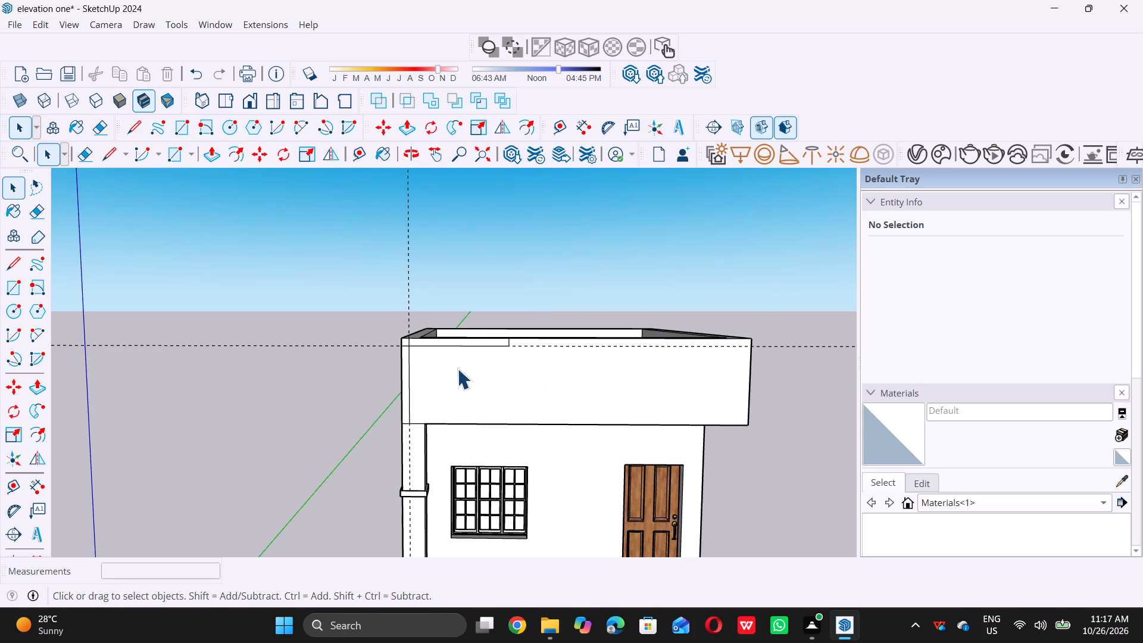
click(43, 25)
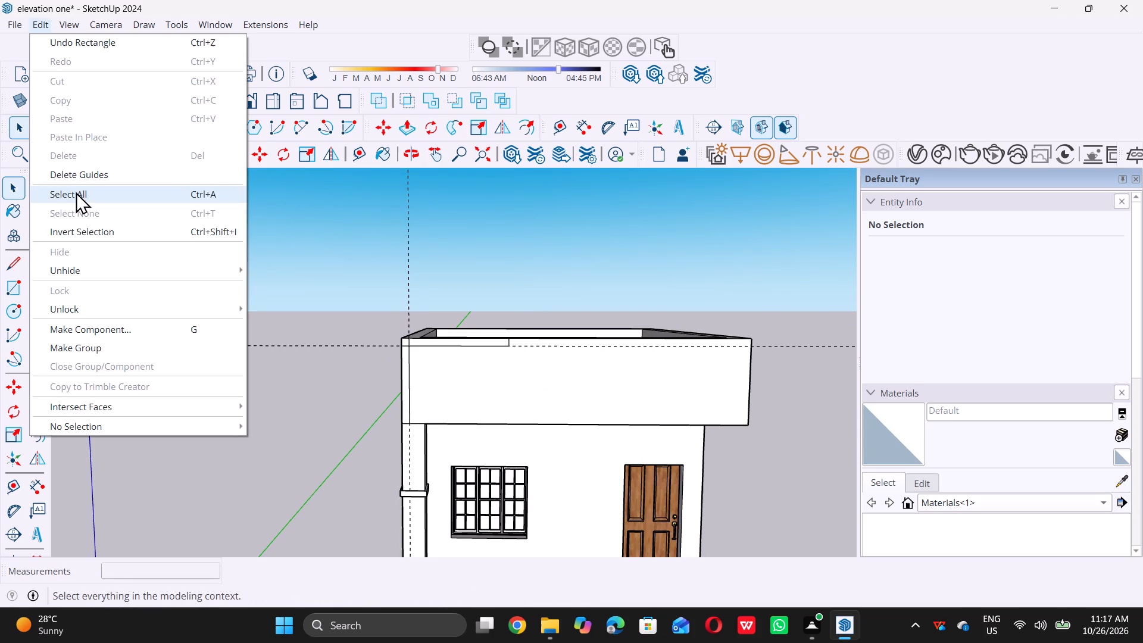
click(76, 192)
click(257, 279)
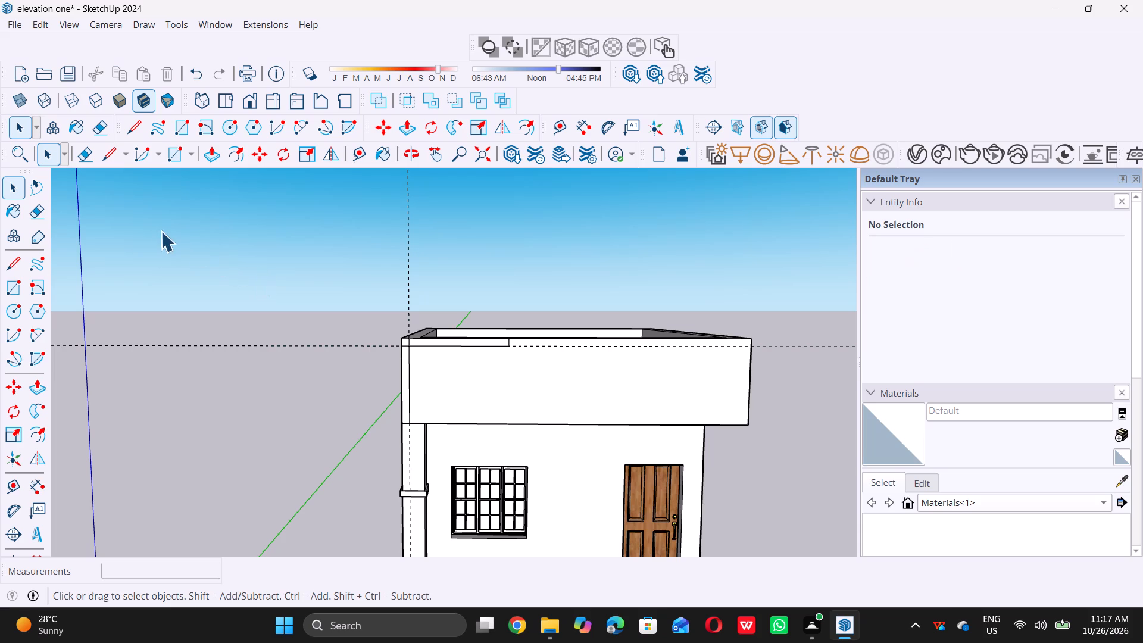
click(14, 27)
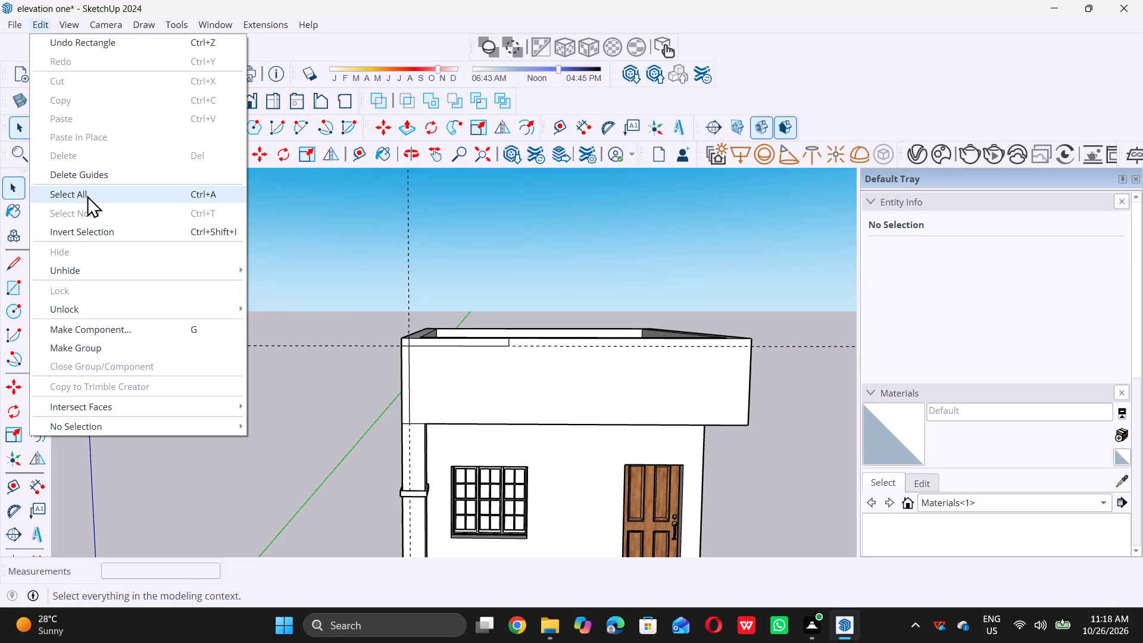
click(91, 176)
Erase the two short lines crossing at the parapet corner, merging the vertical and horizontal strips into one L-shaped band.
scroll(272, 297, down, 5)
middle_drag(294, 326, 417, 346)
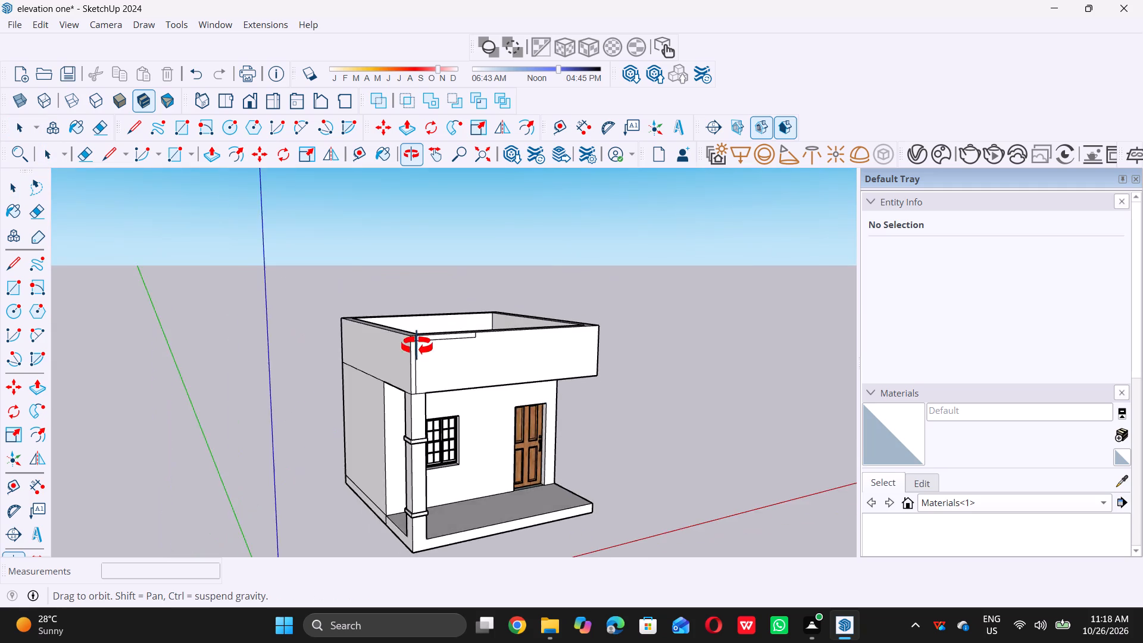
middle_drag(417, 346, 363, 341)
scroll(376, 346, up, 14)
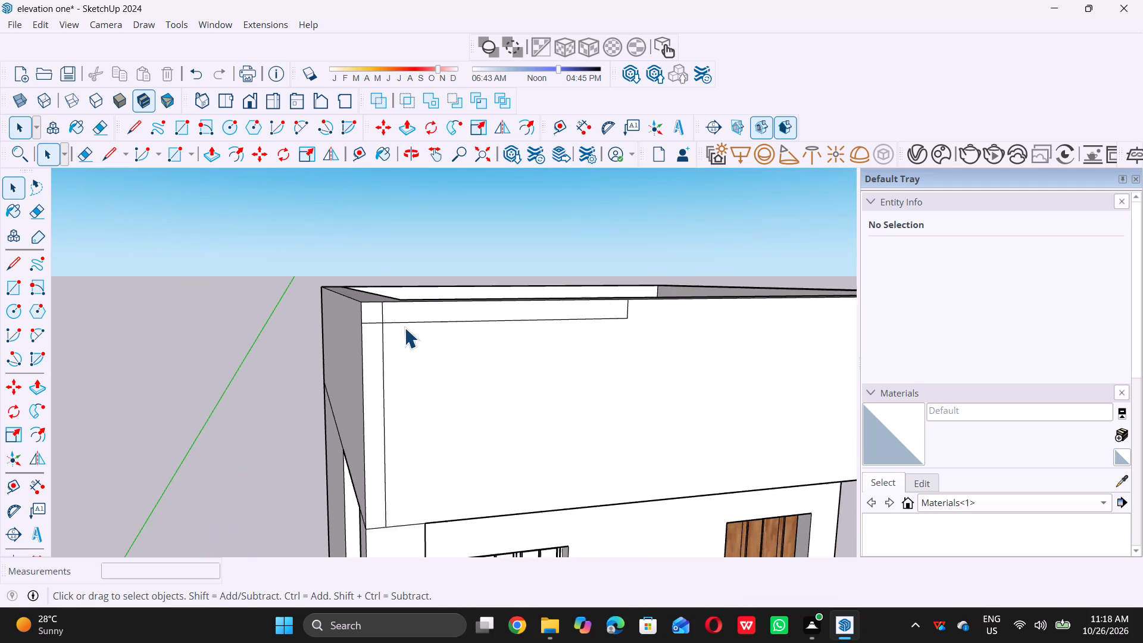
scroll(404, 327, up, 3)
key(e)
scroll(366, 309, up, 4)
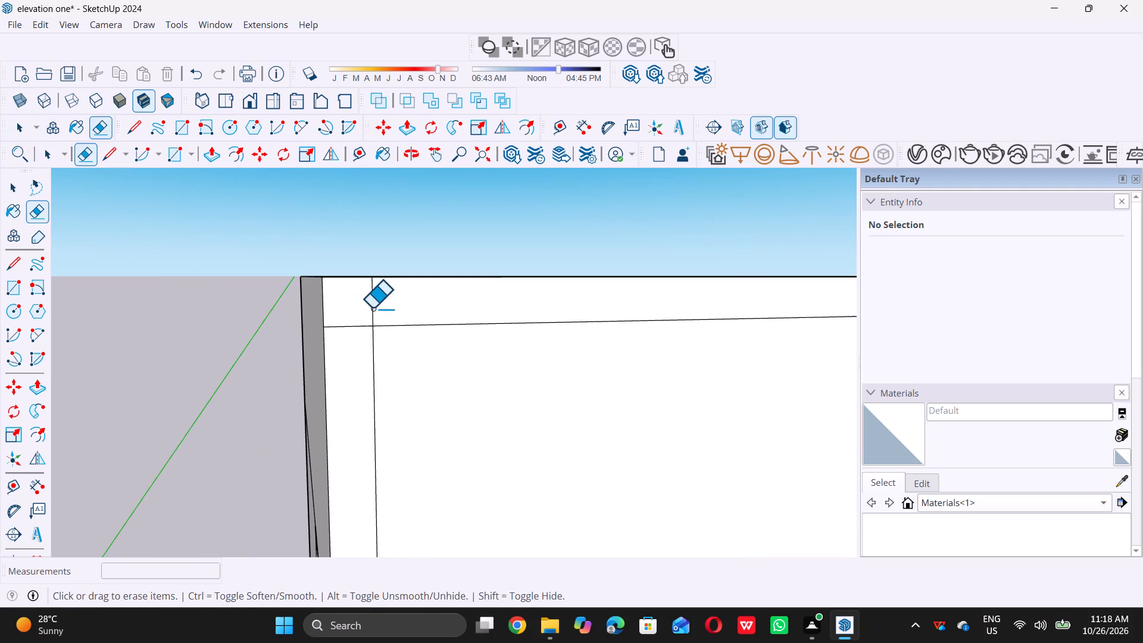
click(371, 302)
click(350, 326)
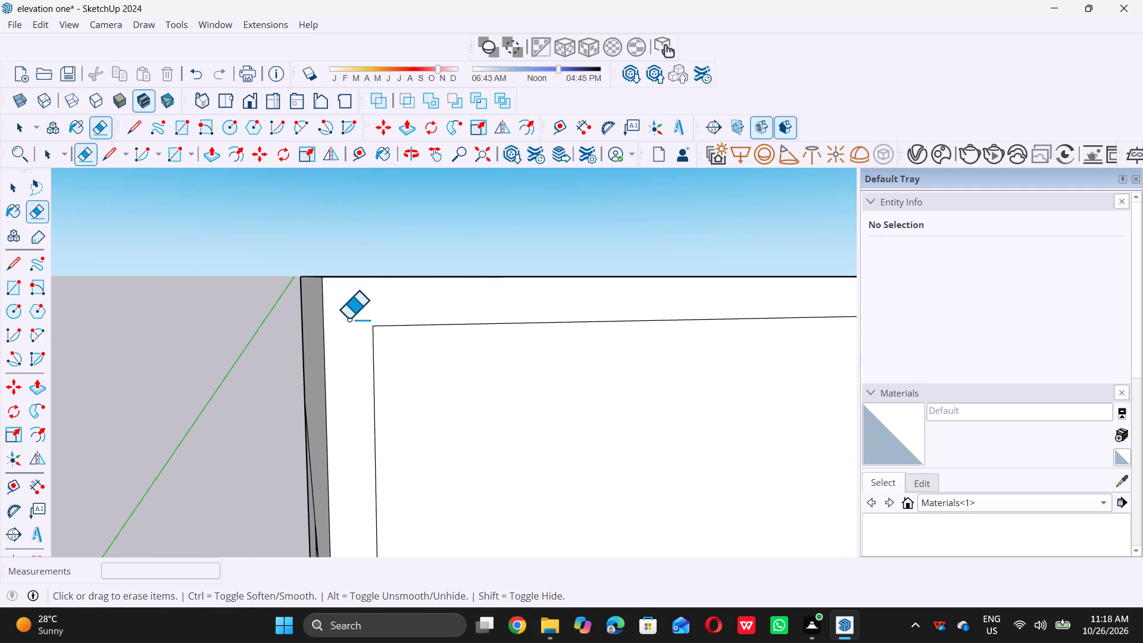
key(space)
Push/Pull the L-shaped band on the parapet front outward by 1".
scroll(251, 307, down, 13)
middle_drag(261, 316, 317, 312)
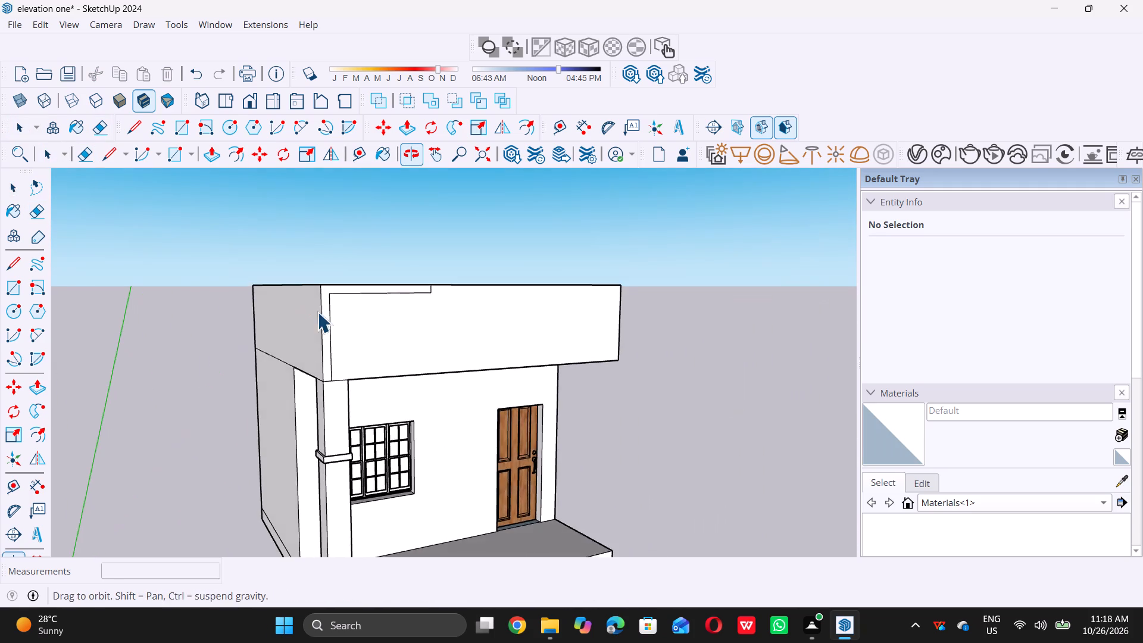
scroll(327, 317, up, 6)
click(322, 315)
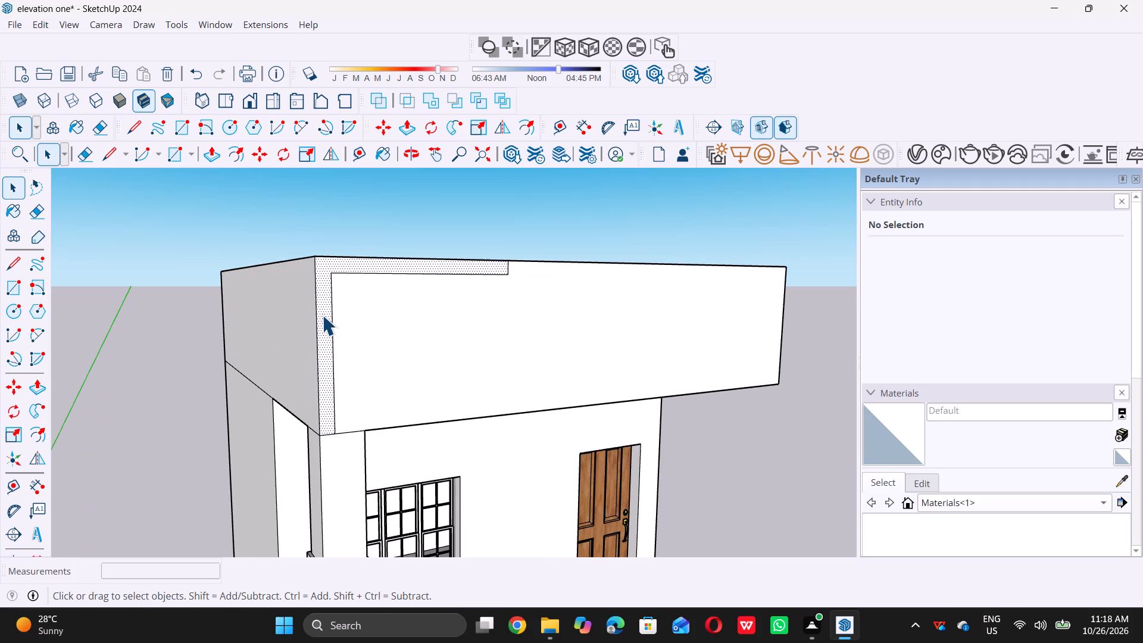
key(p)
click(322, 315)
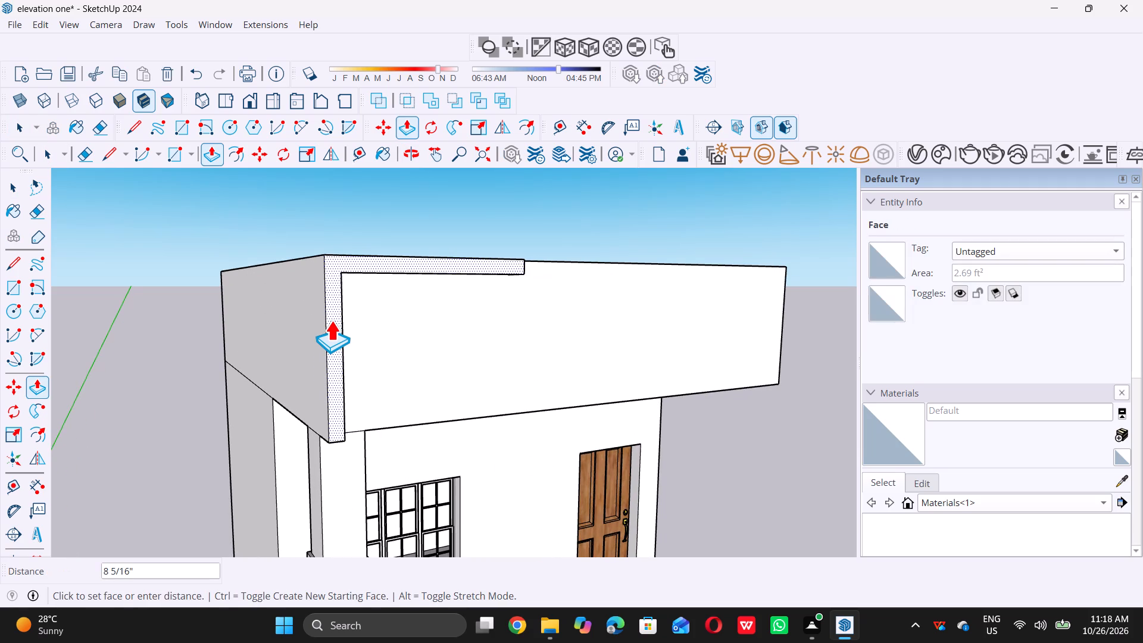
key(1)
key(shift+quotedbl)
key(Return)
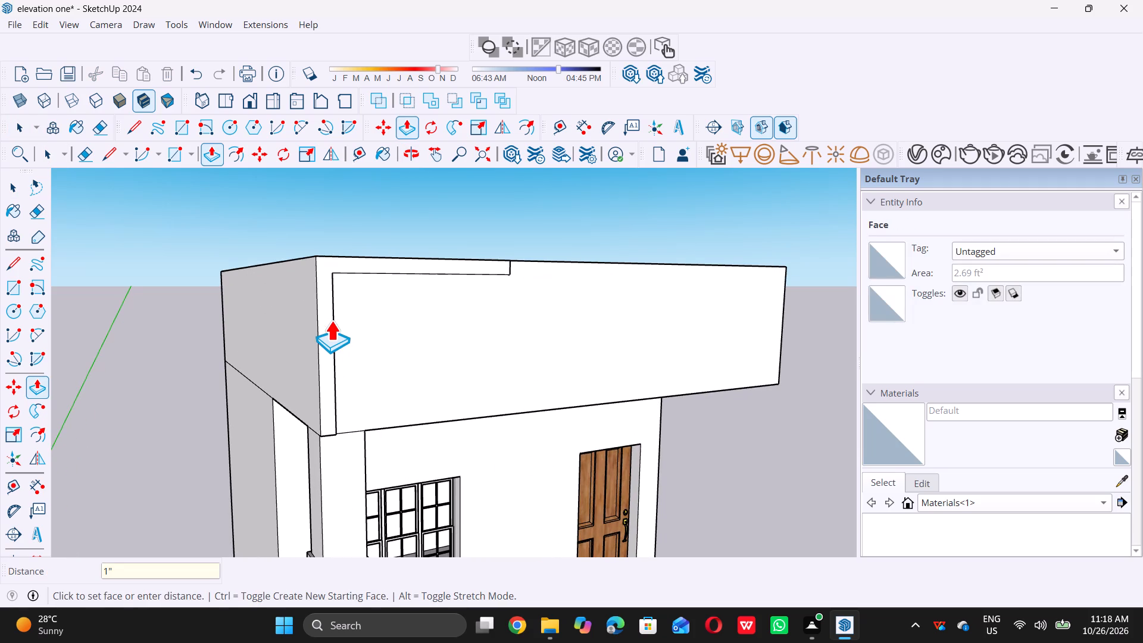
key(space)
Draw a 6" line straight down the parapet front from the lower corner at the end of the L-shaped band.
scroll(387, 326, down, 6)
middle_drag(363, 322, 148, 322)
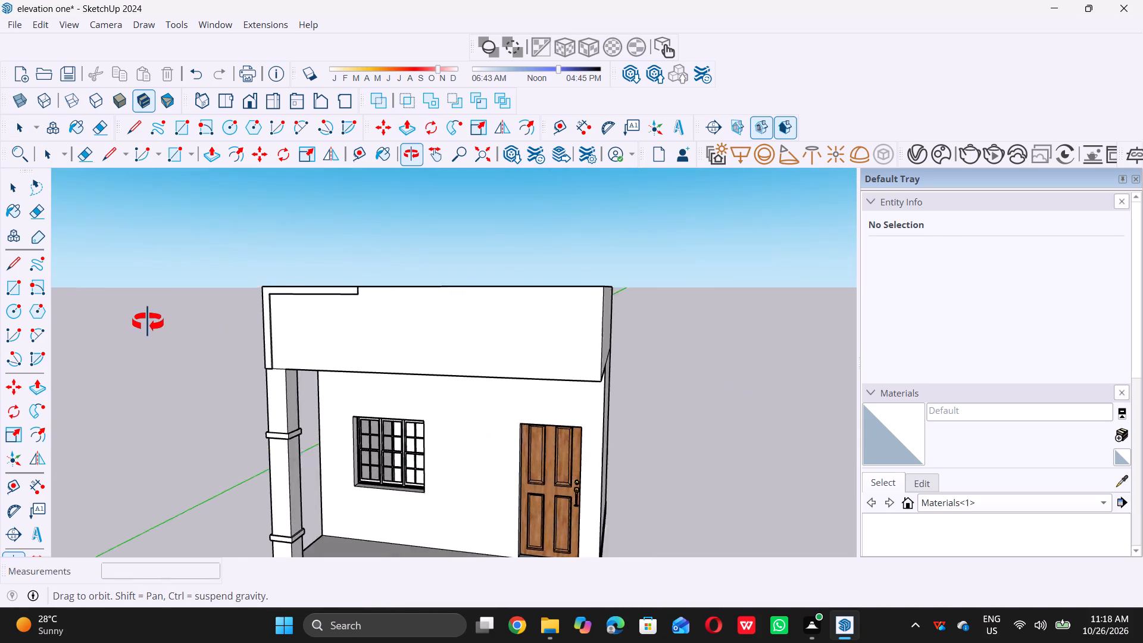
middle_drag(148, 322, 183, 317)
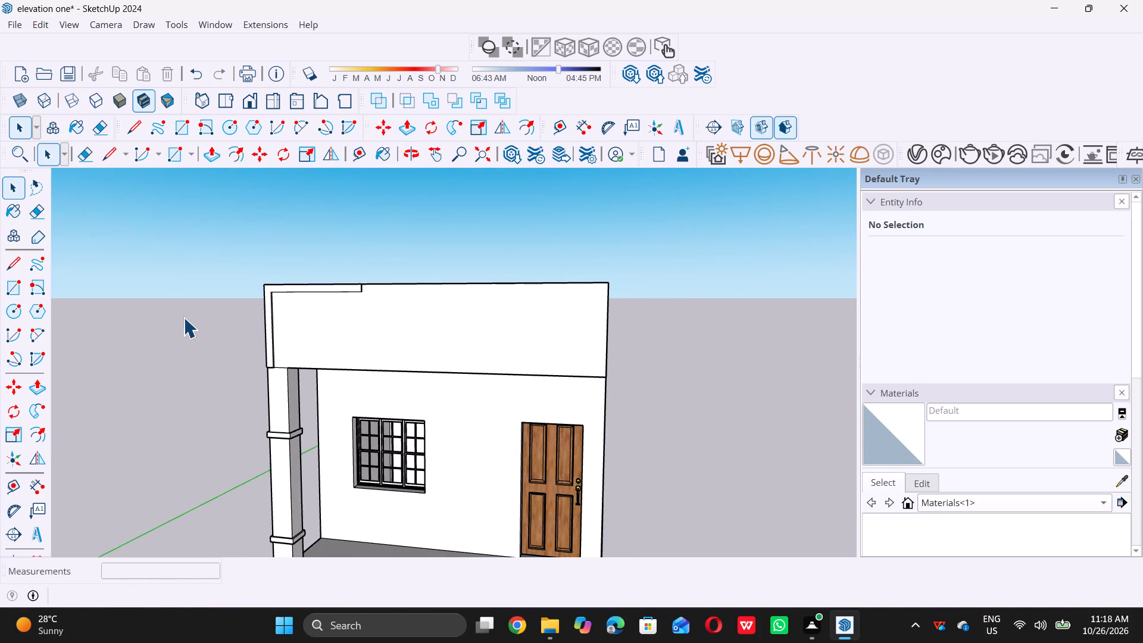
middle_drag(379, 339, 408, 332)
middle_drag(356, 327, 382, 335)
scroll(405, 342, up, 5)
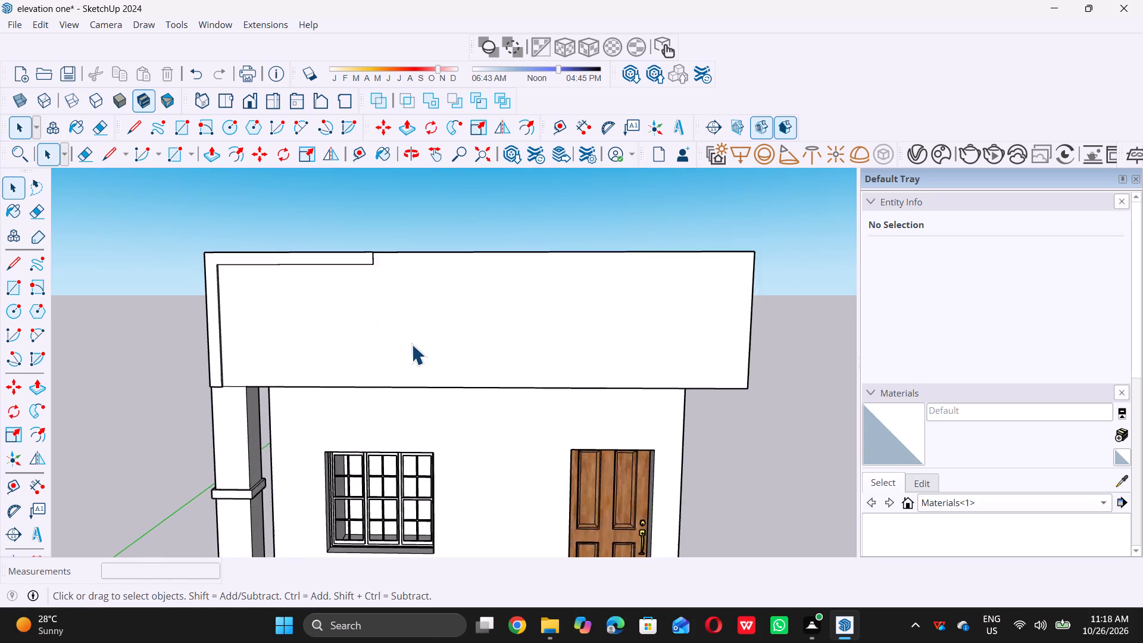
key(l)
scroll(377, 287, up, 11)
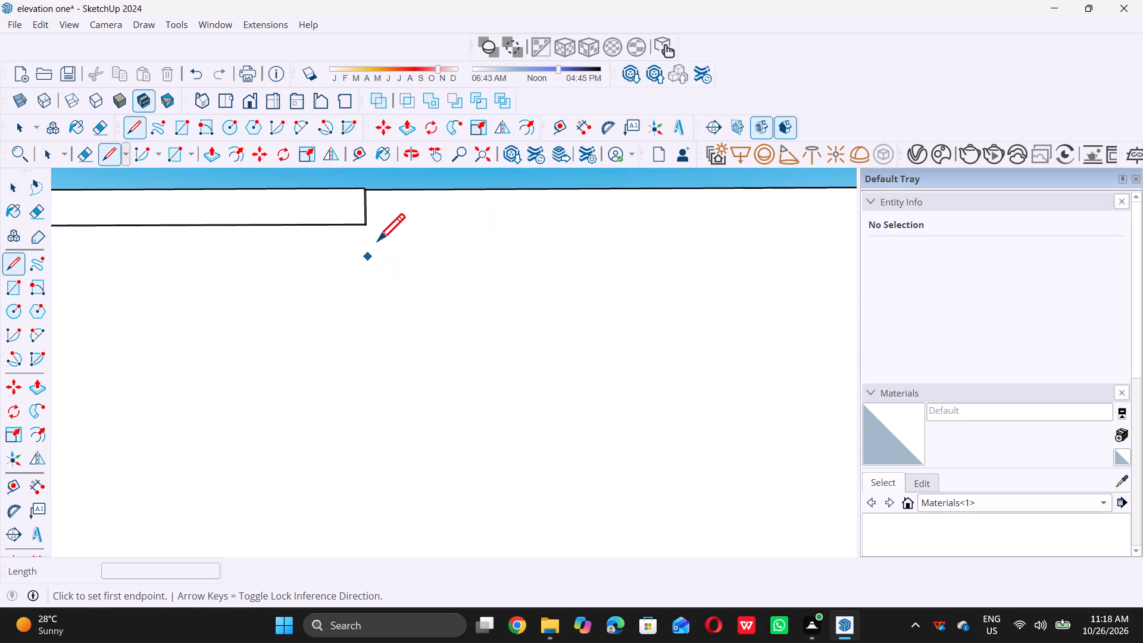
scroll(359, 220, up, 19)
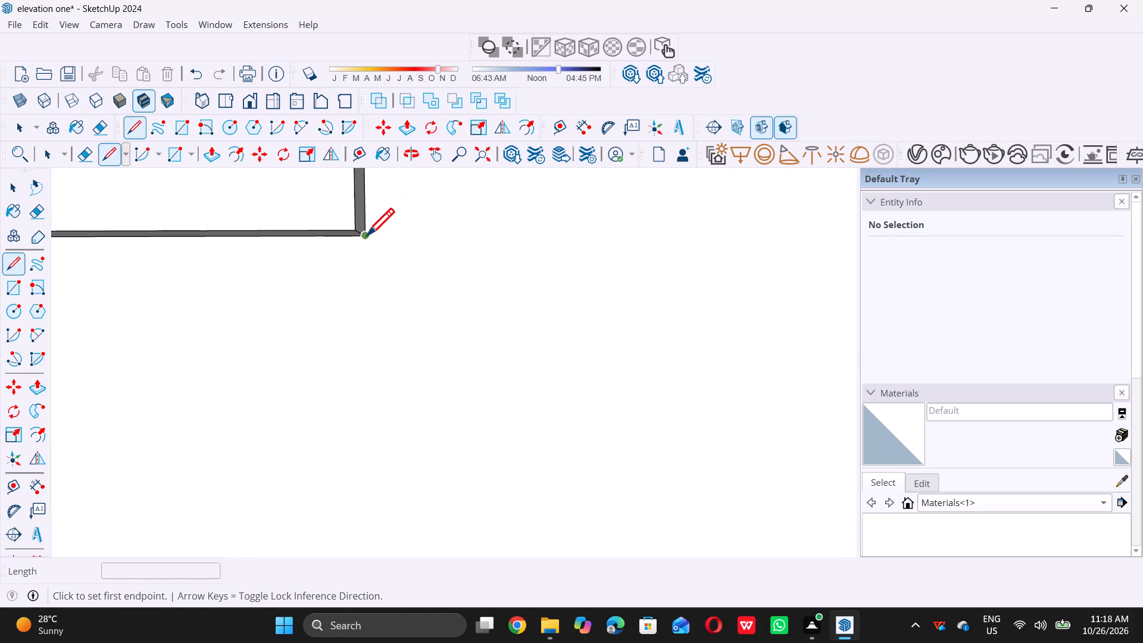
click(367, 235)
scroll(368, 237, down, 20)
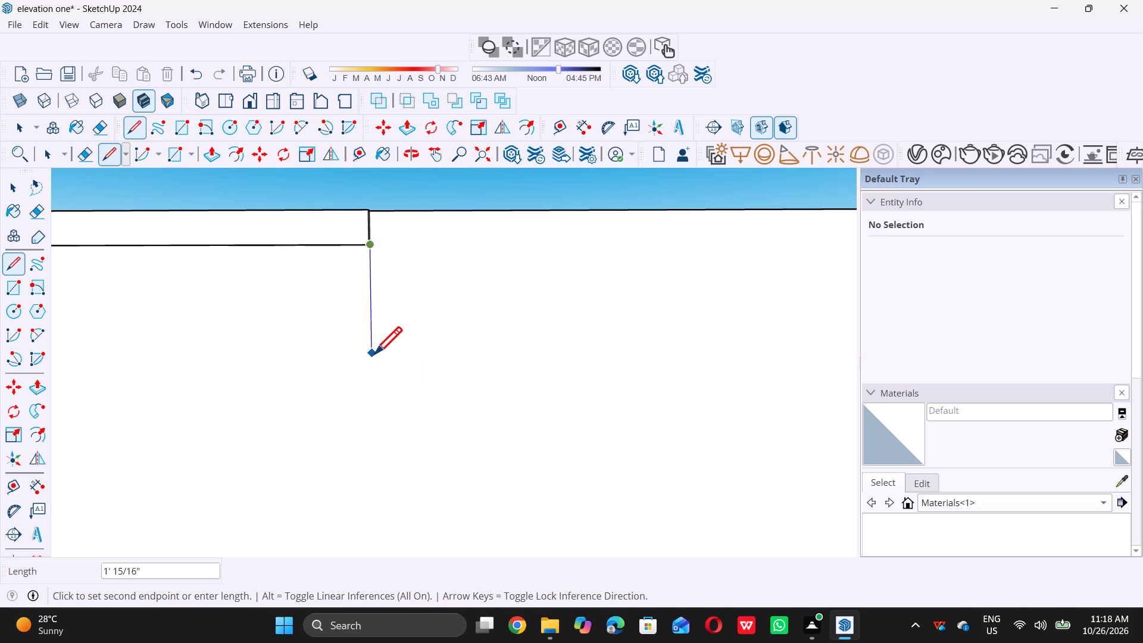
key(6)
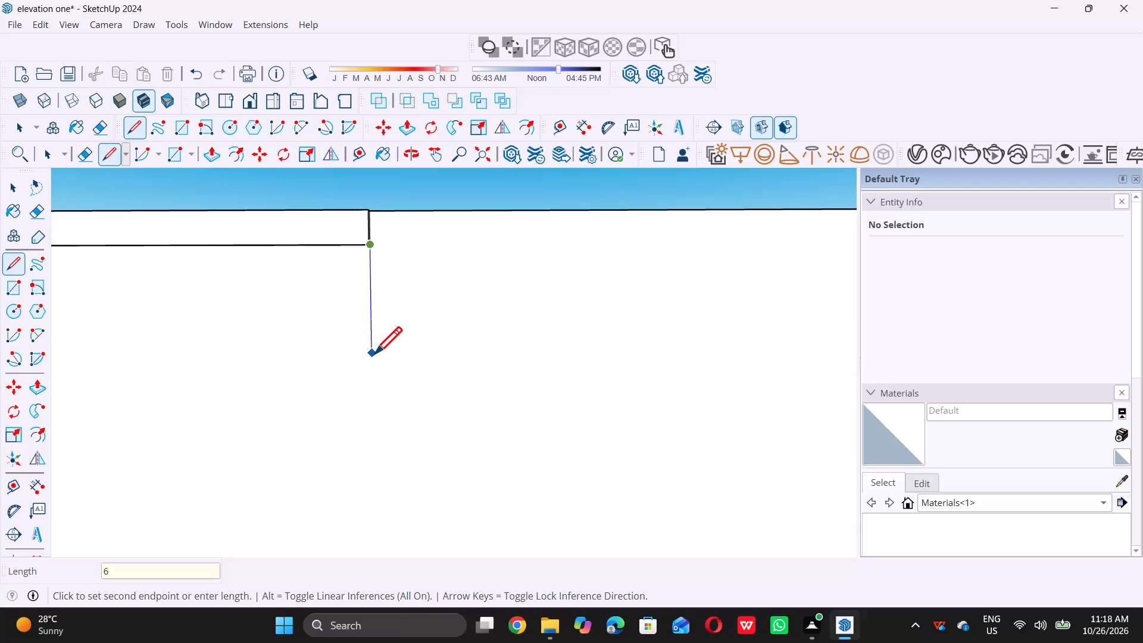
key(shift+quotedbl)
key(Return)
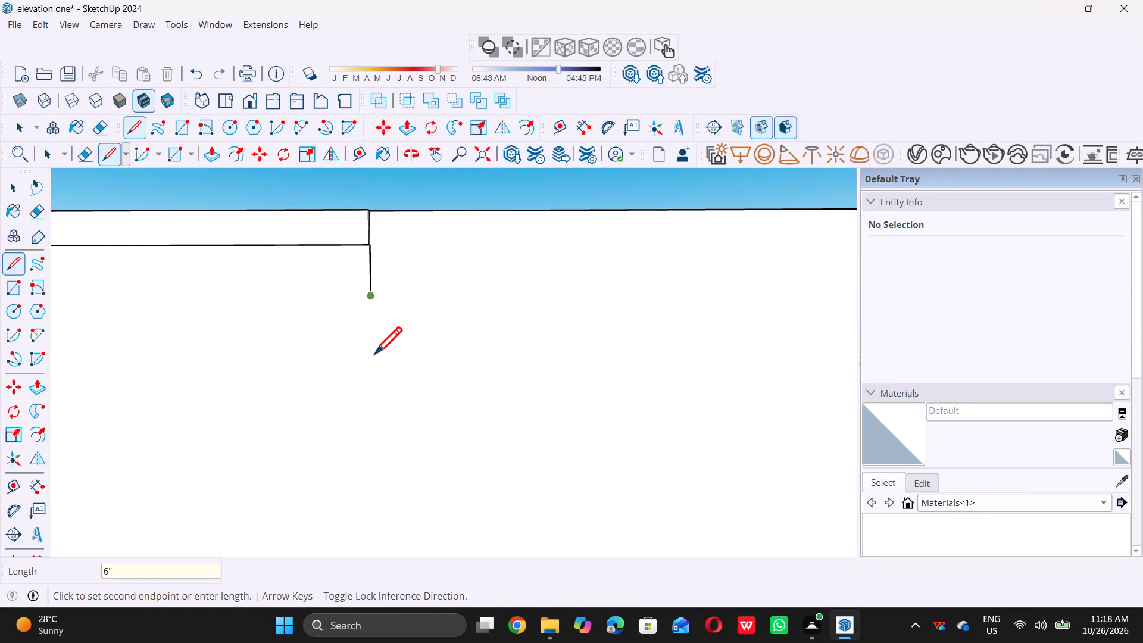
Continue the outline farther down, about 4' along the parapet front, and about 1' 6" back up to its top edge.
scroll(371, 365, down, 7)
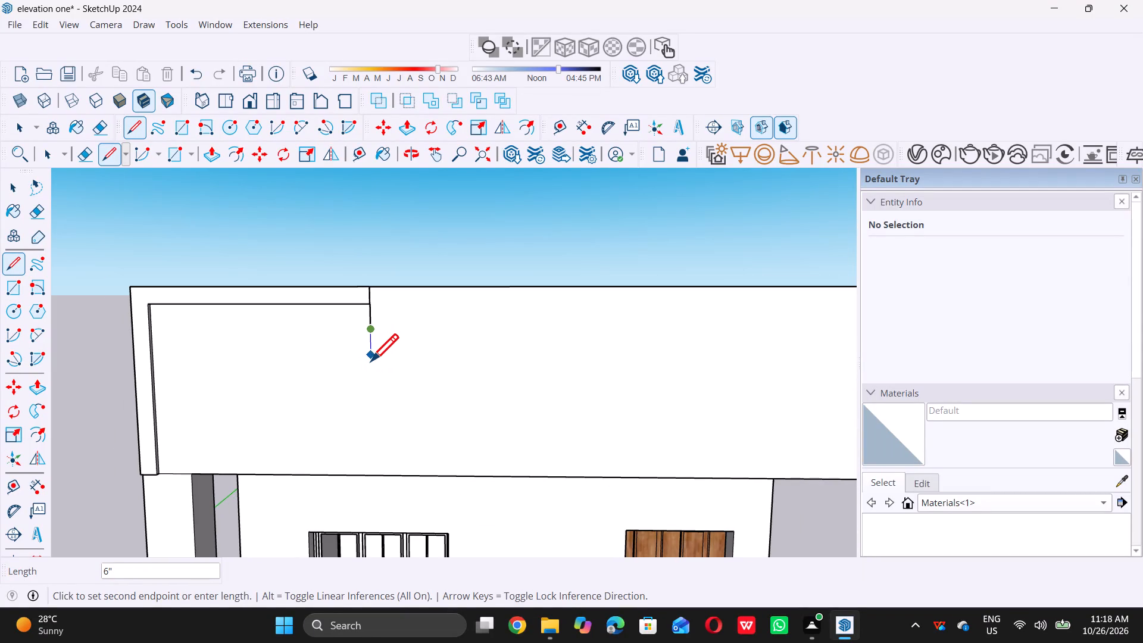
click(371, 365)
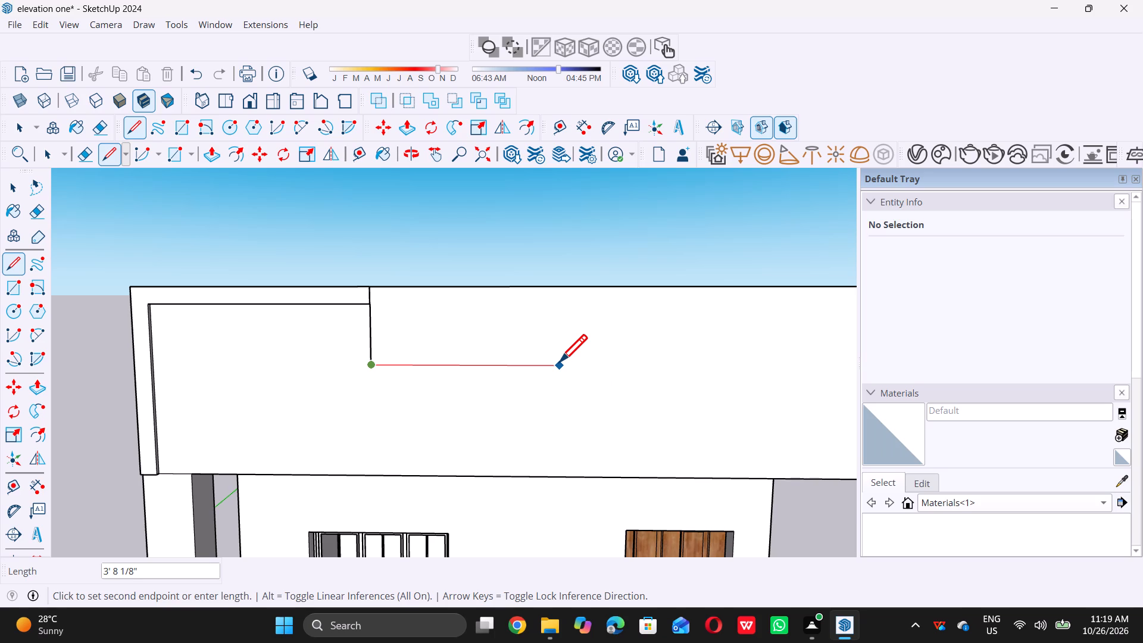
scroll(557, 361, down, 4)
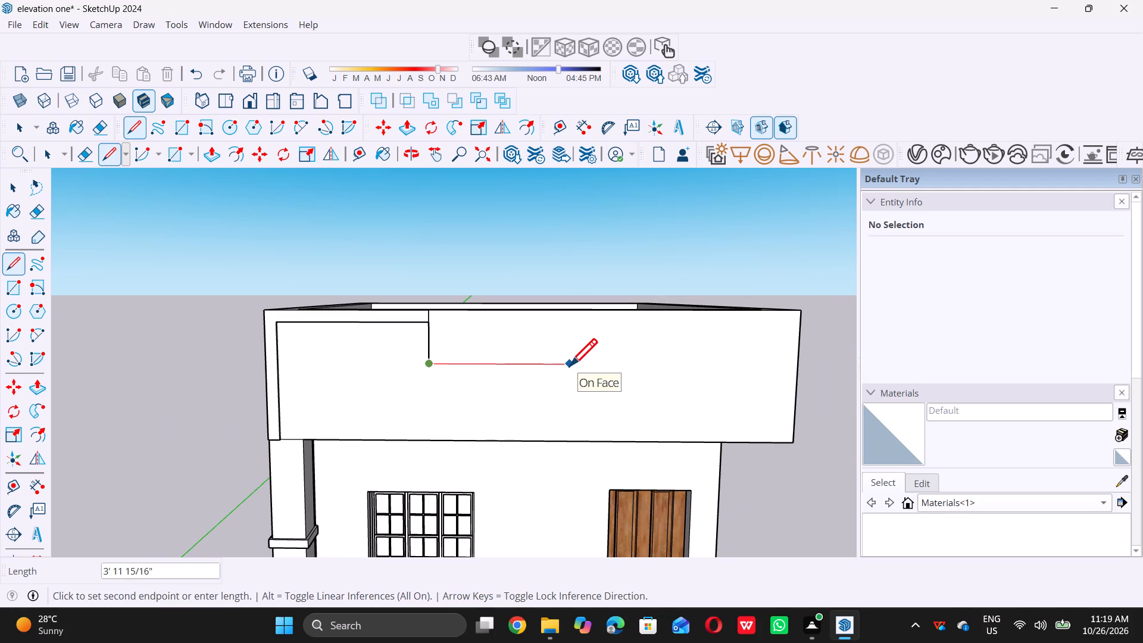
click(570, 366)
click(574, 310)
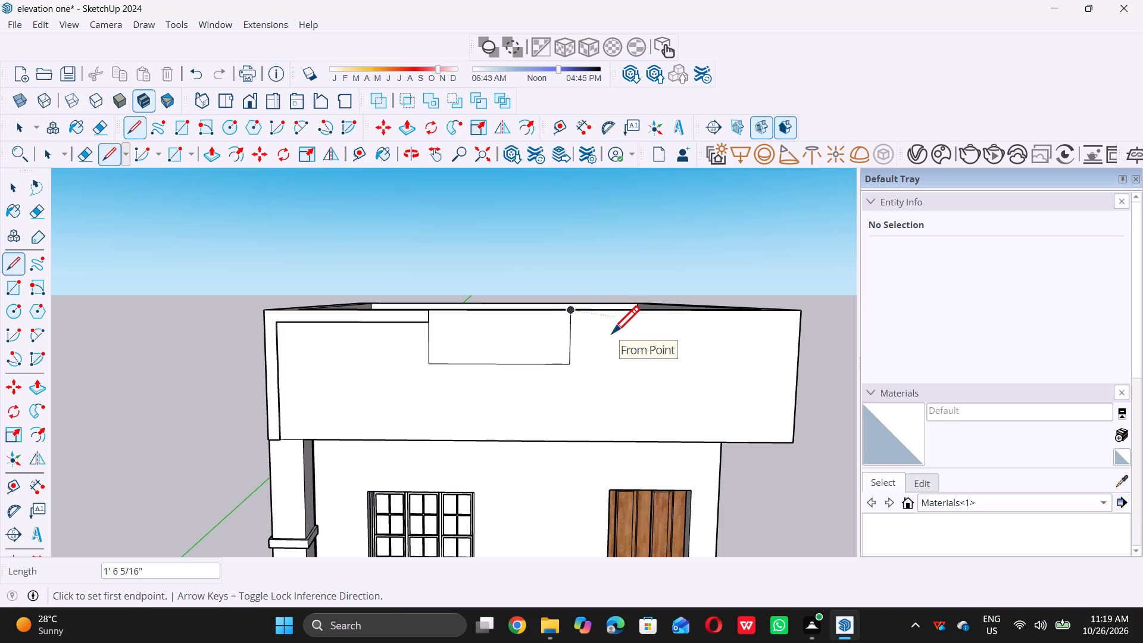
key(space)
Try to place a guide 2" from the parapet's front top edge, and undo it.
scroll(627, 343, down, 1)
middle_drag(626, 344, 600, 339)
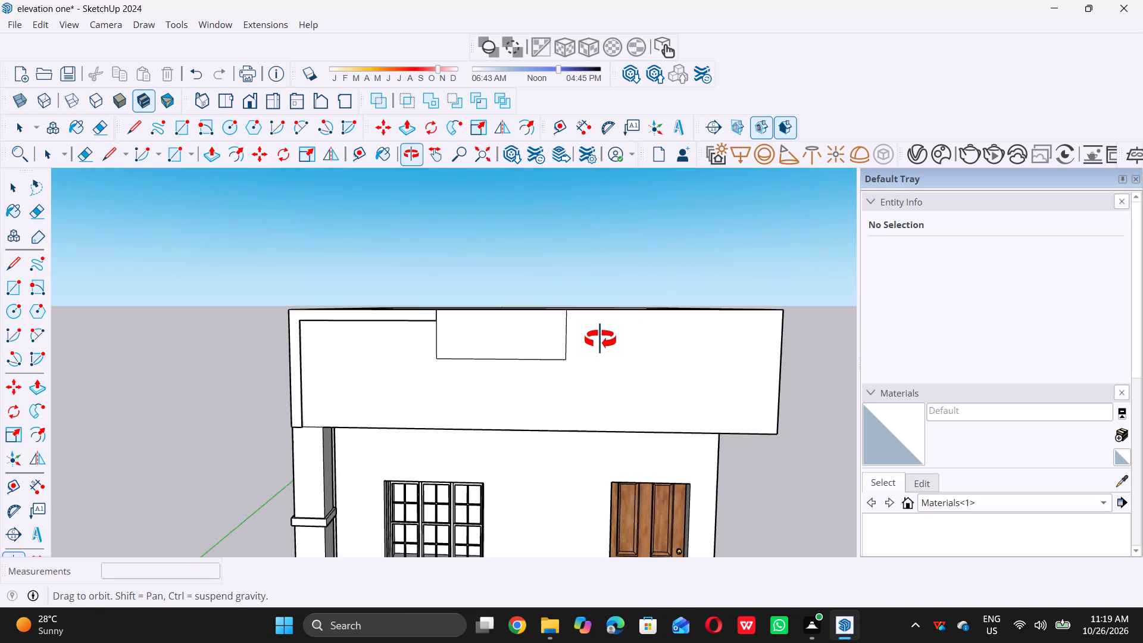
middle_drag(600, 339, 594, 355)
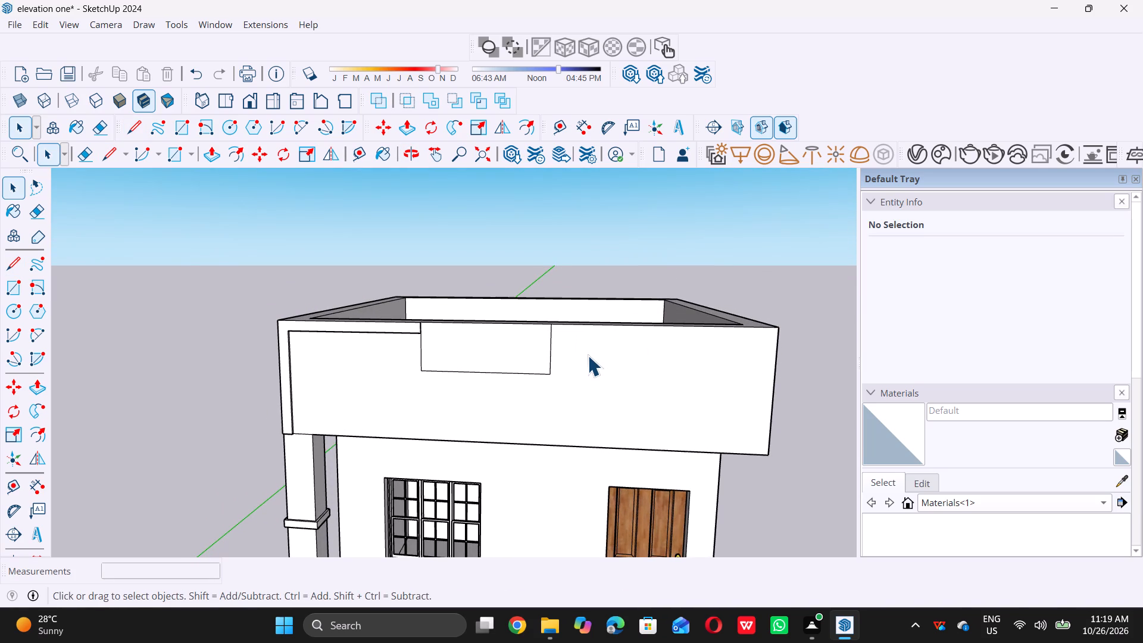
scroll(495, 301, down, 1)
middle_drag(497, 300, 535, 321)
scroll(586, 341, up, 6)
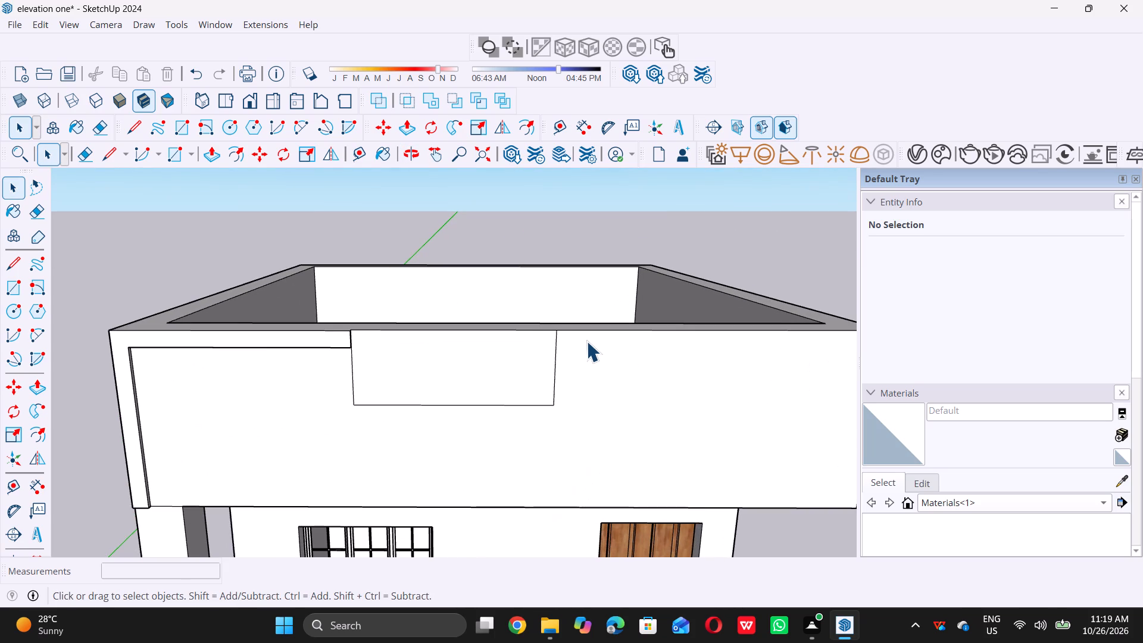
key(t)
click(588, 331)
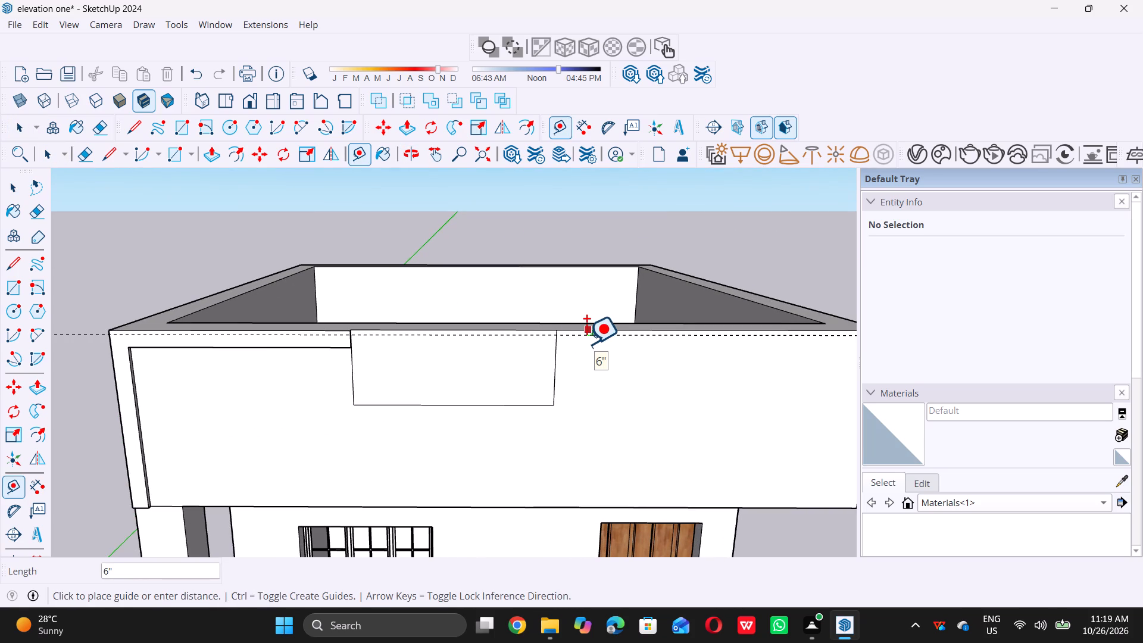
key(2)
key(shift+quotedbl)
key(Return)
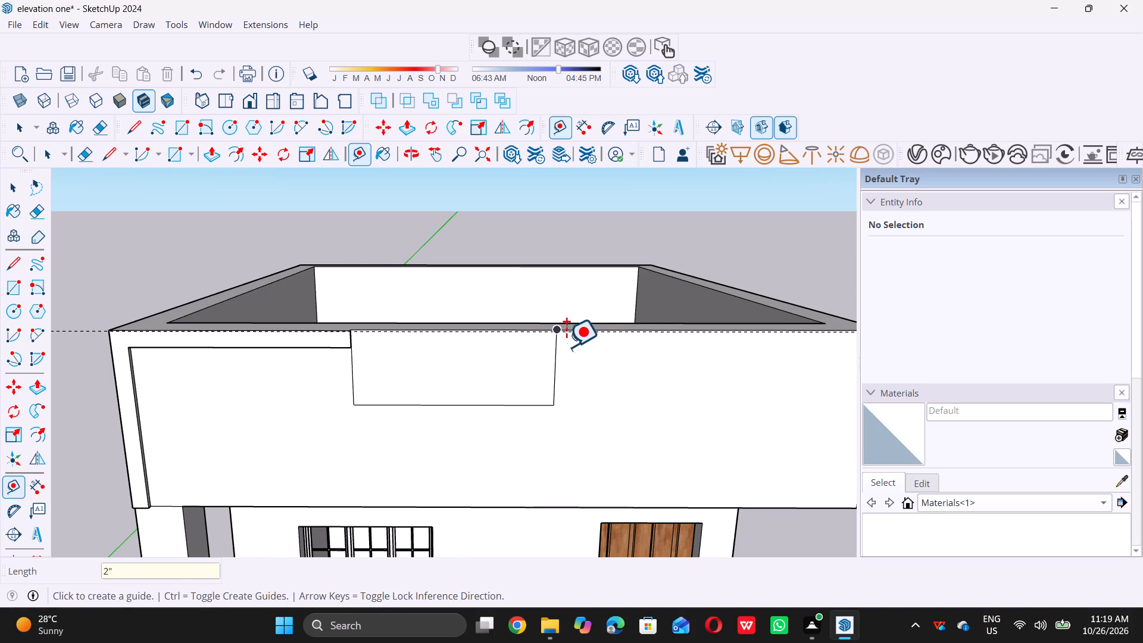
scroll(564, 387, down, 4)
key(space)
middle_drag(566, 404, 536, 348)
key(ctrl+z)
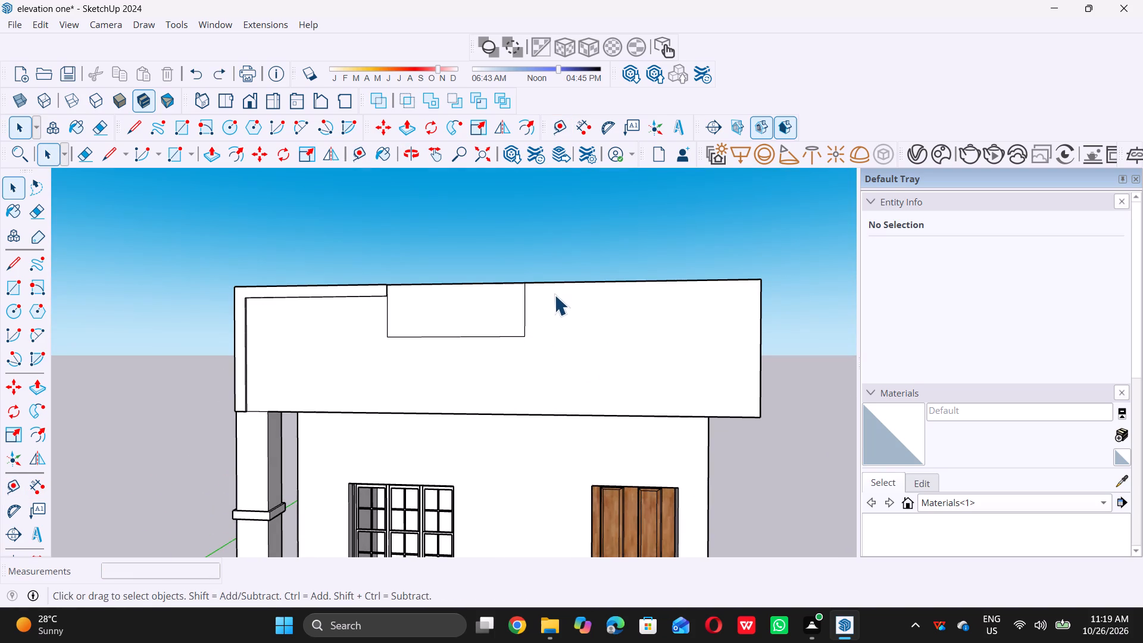
Place a guide on the parapet front 2" below its top edge.
key(t)
click(566, 280)
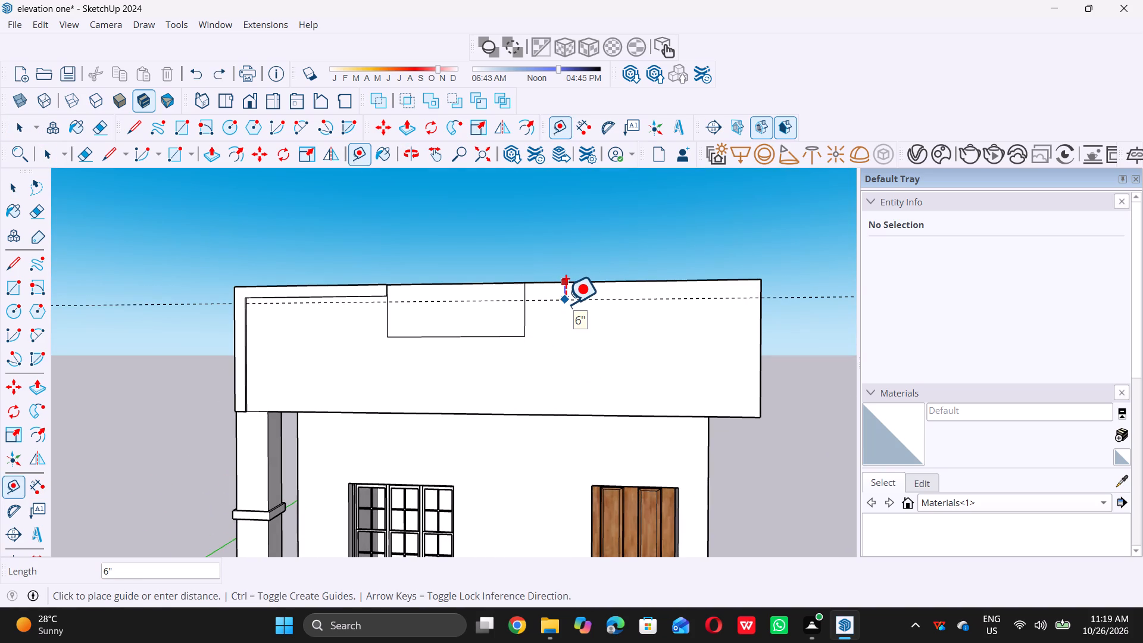
key(2)
key(shift+quotedbl)
key(Return)
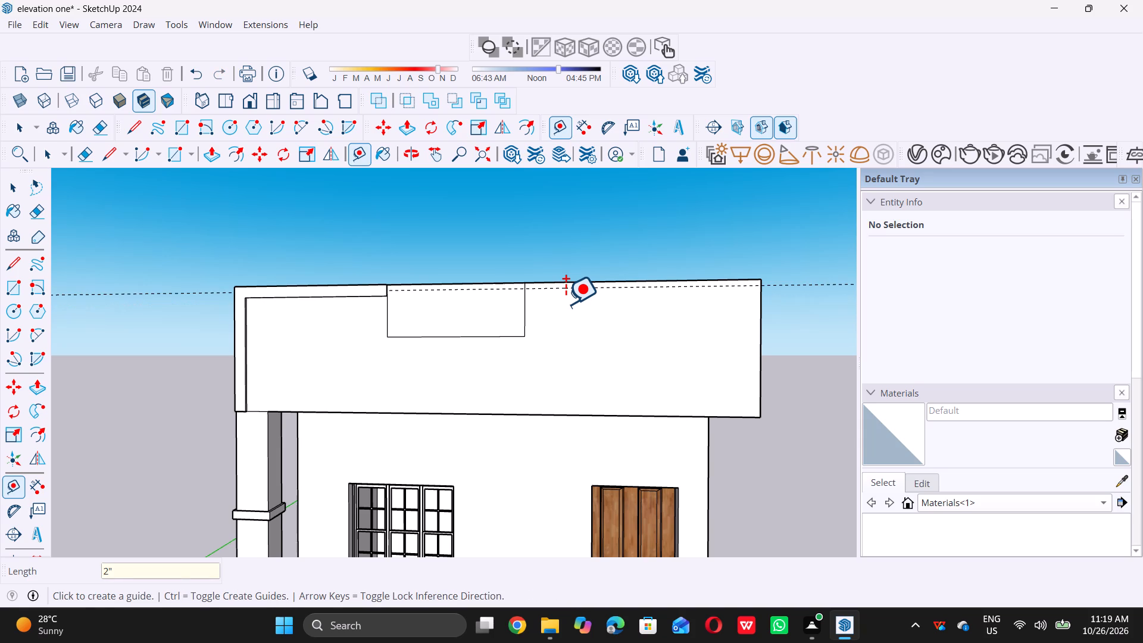
key(space)
Draw a rectangle 2" high and about 2' 7" long along the parapet's top edge, from the outlined panel's upper corner toward the door side.
middle_drag(602, 310, 584, 310)
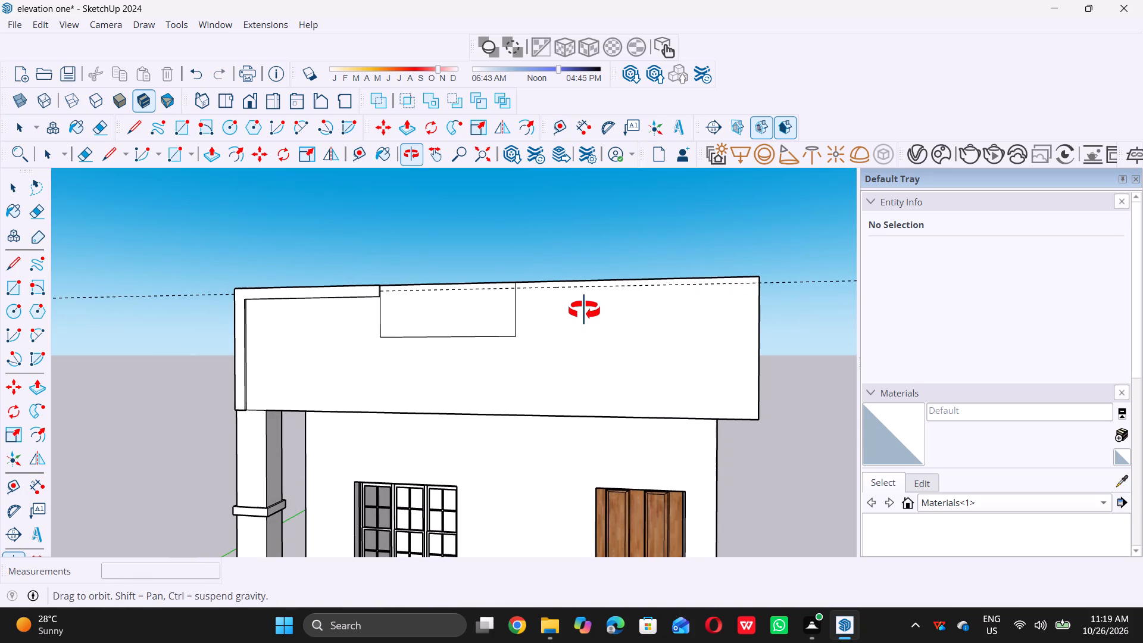
middle_drag(584, 310, 583, 310)
scroll(583, 309, up, 2)
key(r)
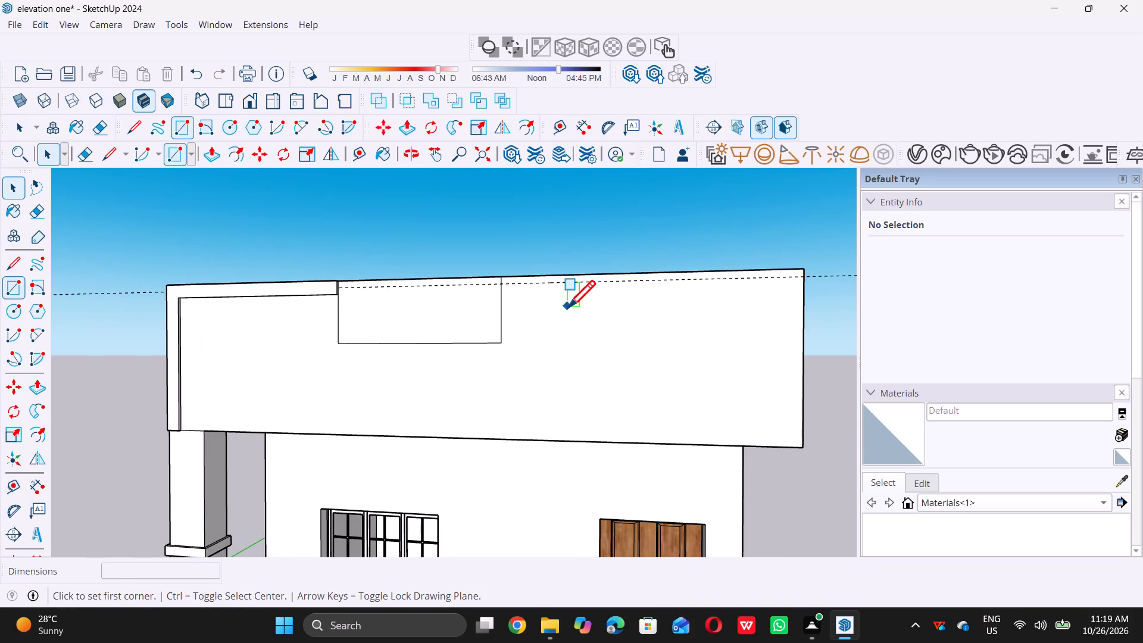
click(502, 279)
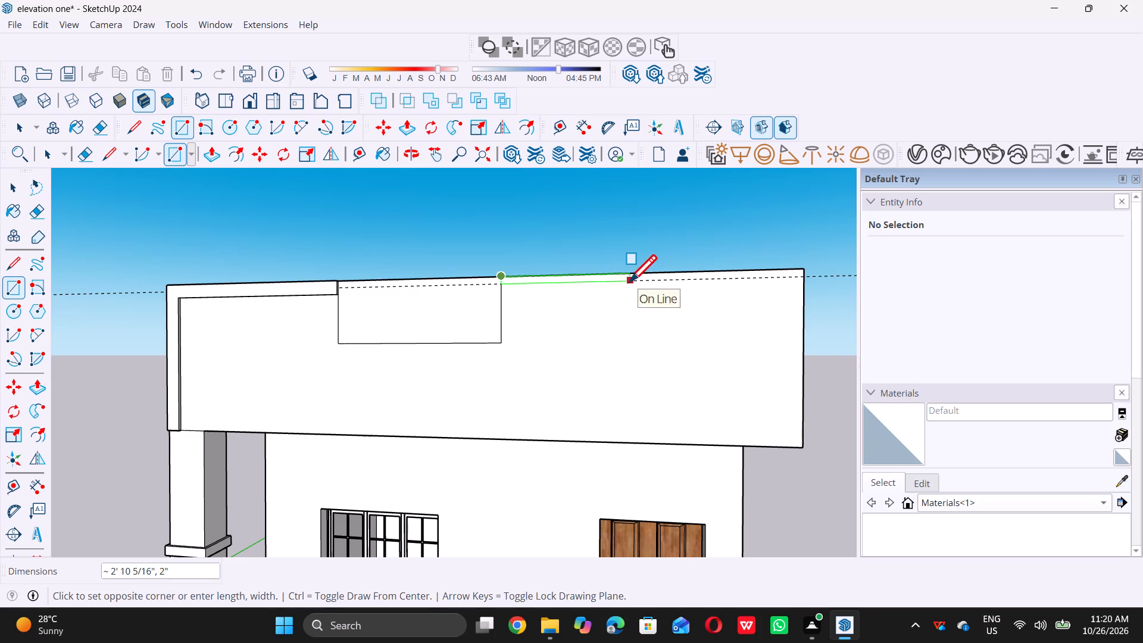
scroll(627, 286, up, 6)
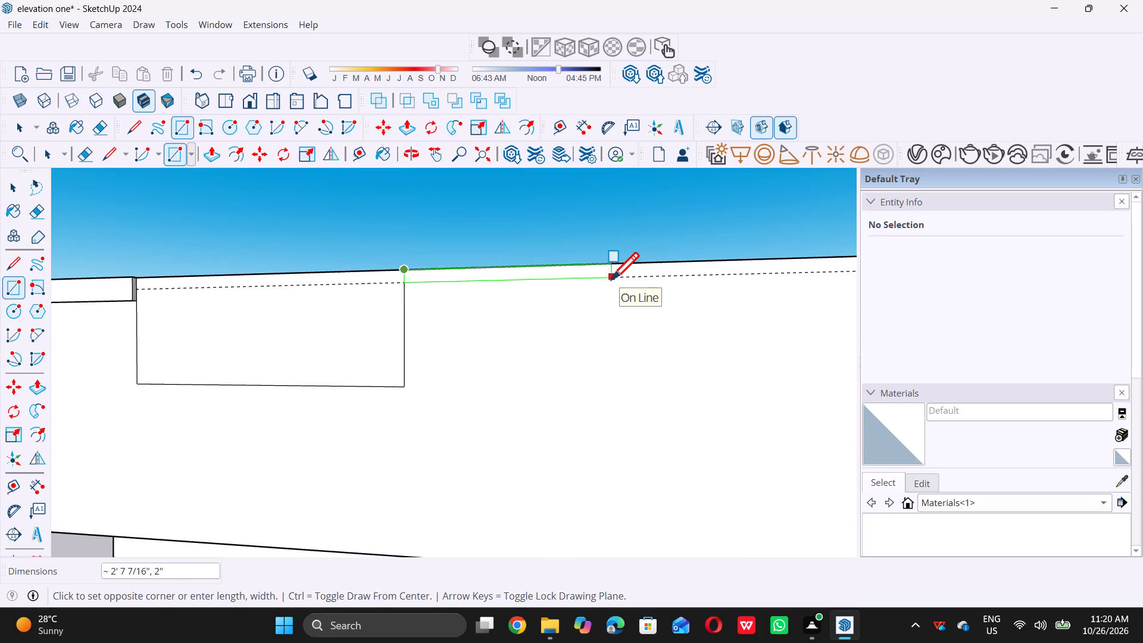
click(611, 279)
scroll(617, 292, down, 6)
key(space)
Delete all the guides from the model.
scroll(628, 323, down, 7)
scroll(564, 320, down, 1)
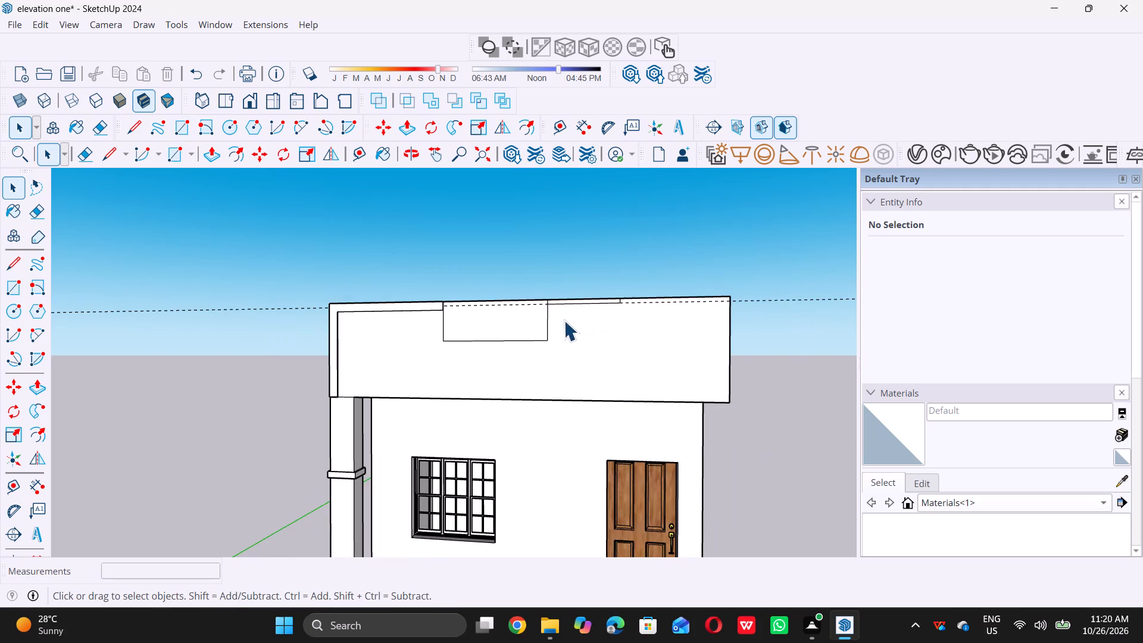
middle_drag(566, 320, 601, 331)
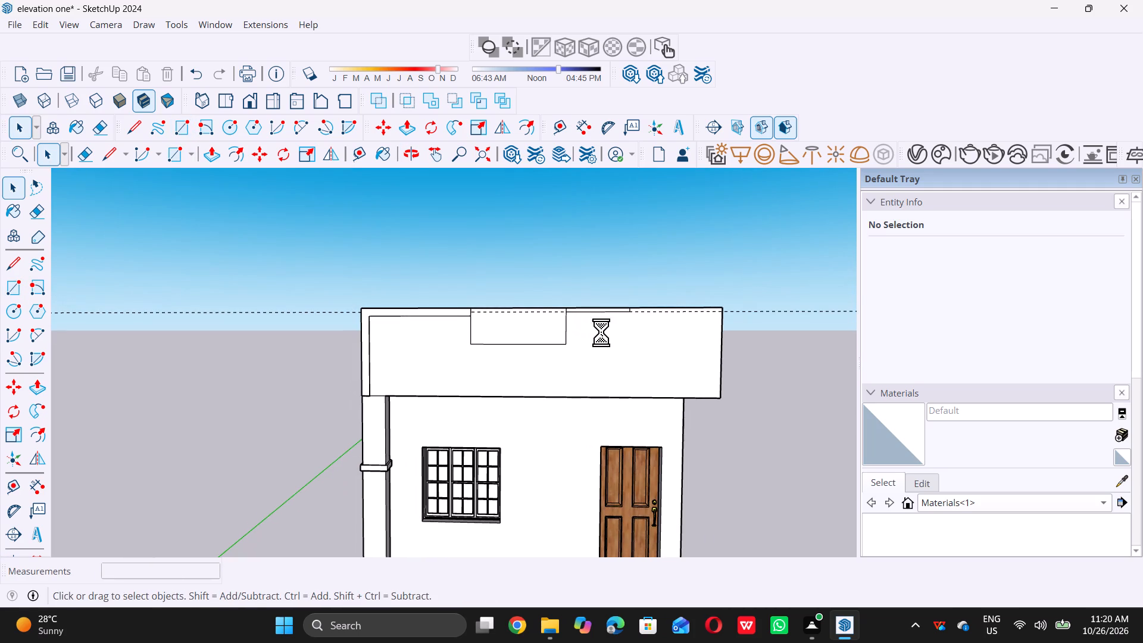
middle_drag(552, 350, 611, 376)
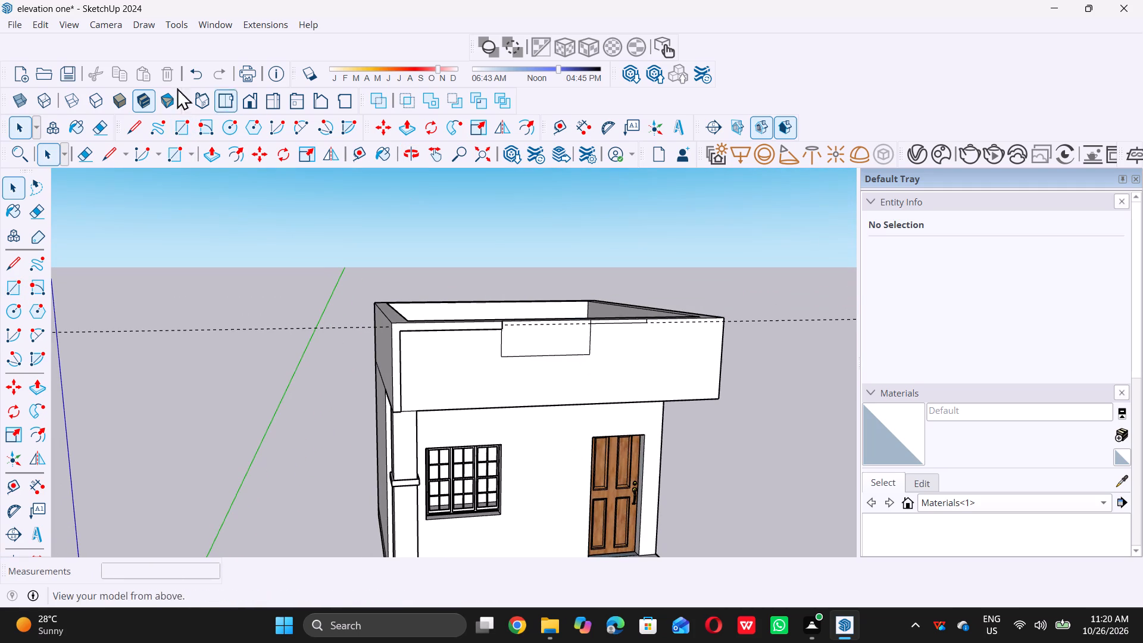
click(36, 17)
click(40, 23)
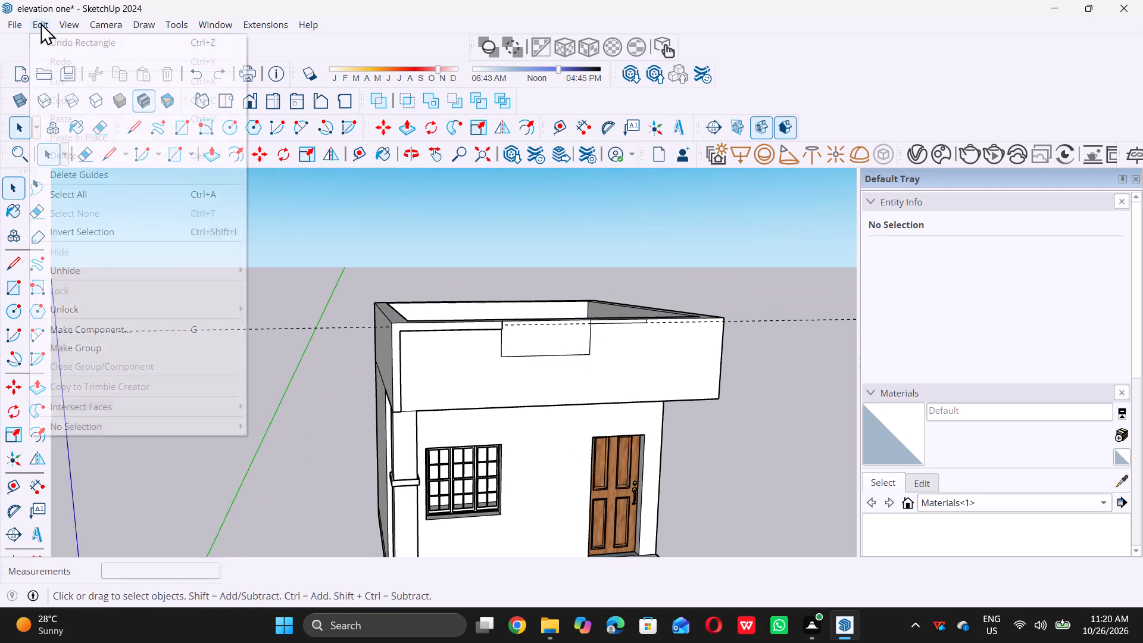
click(90, 178)
Push/Pull the narrow 2" strip on the parapet front outward by 1".
scroll(88, 168, down, 5)
middle_drag(333, 284, 362, 296)
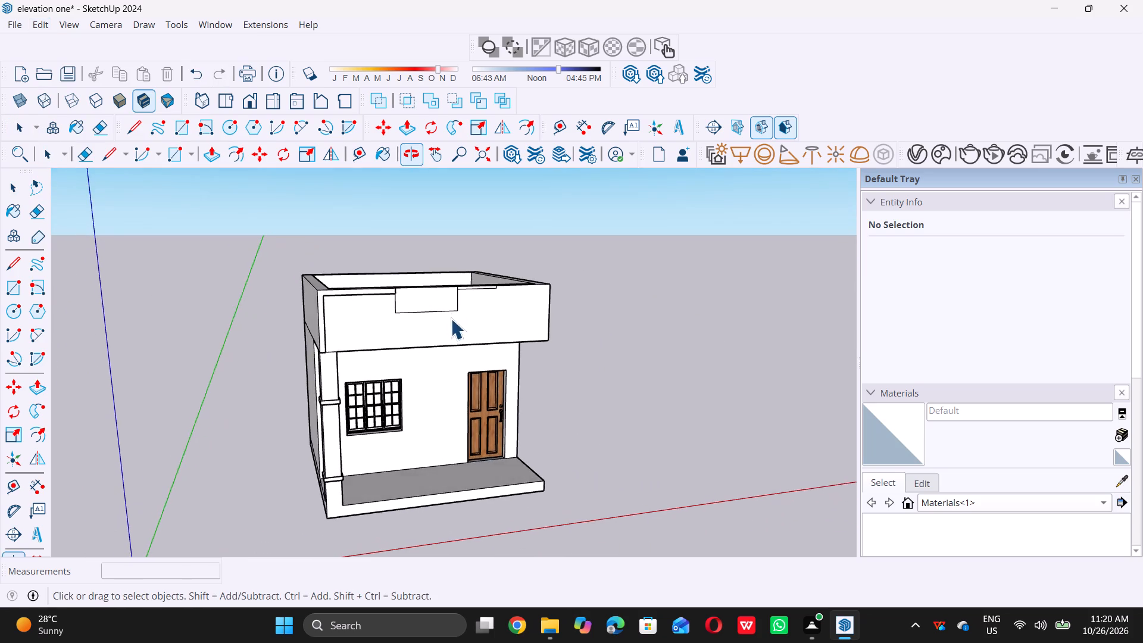
scroll(455, 301, up, 11)
click(472, 276)
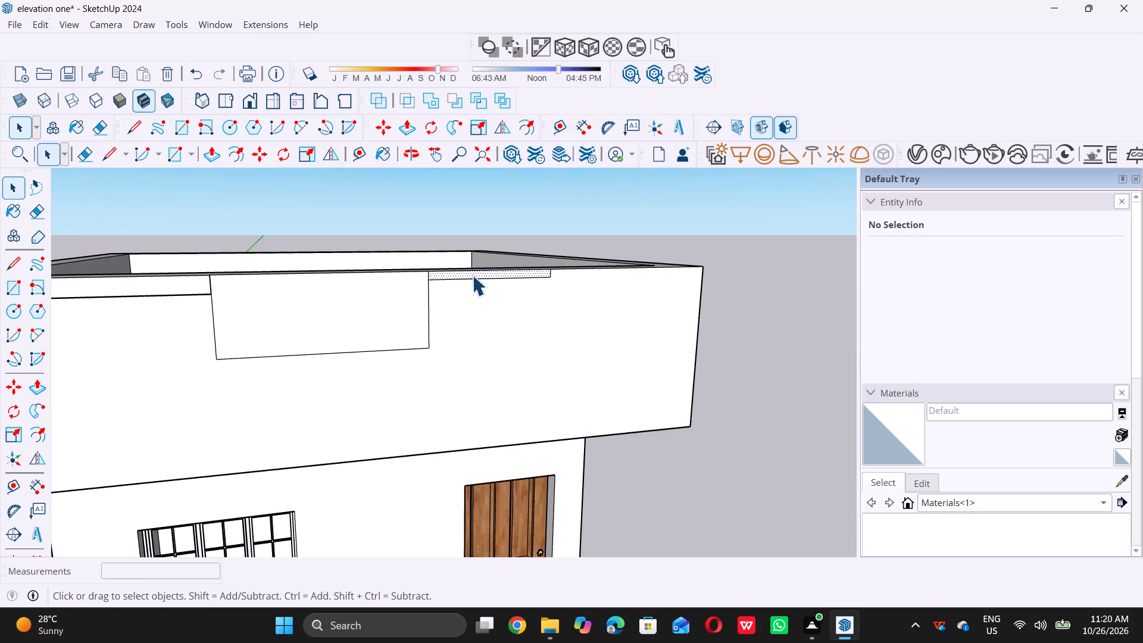
key(p)
click(472, 270)
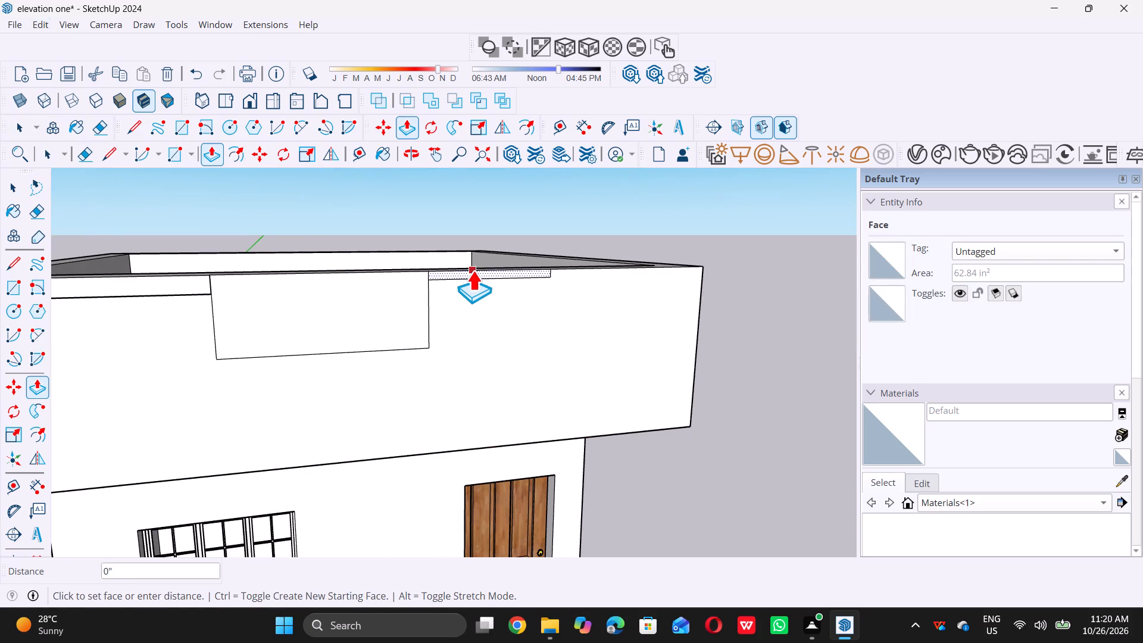
key(1)
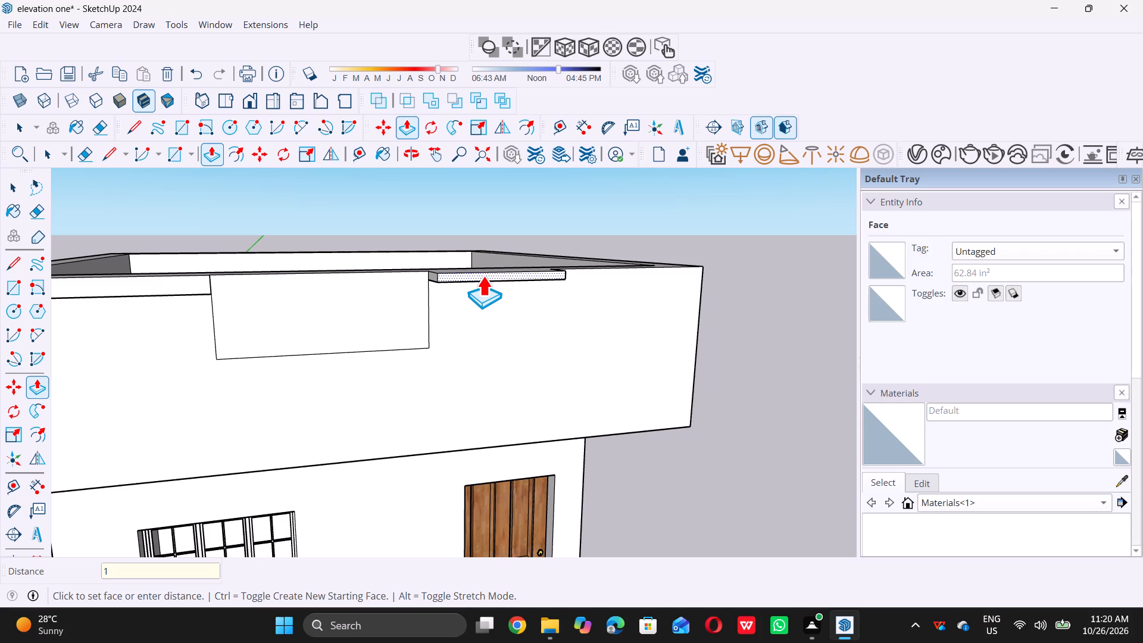
key(shift+quotedbl)
key(Return)
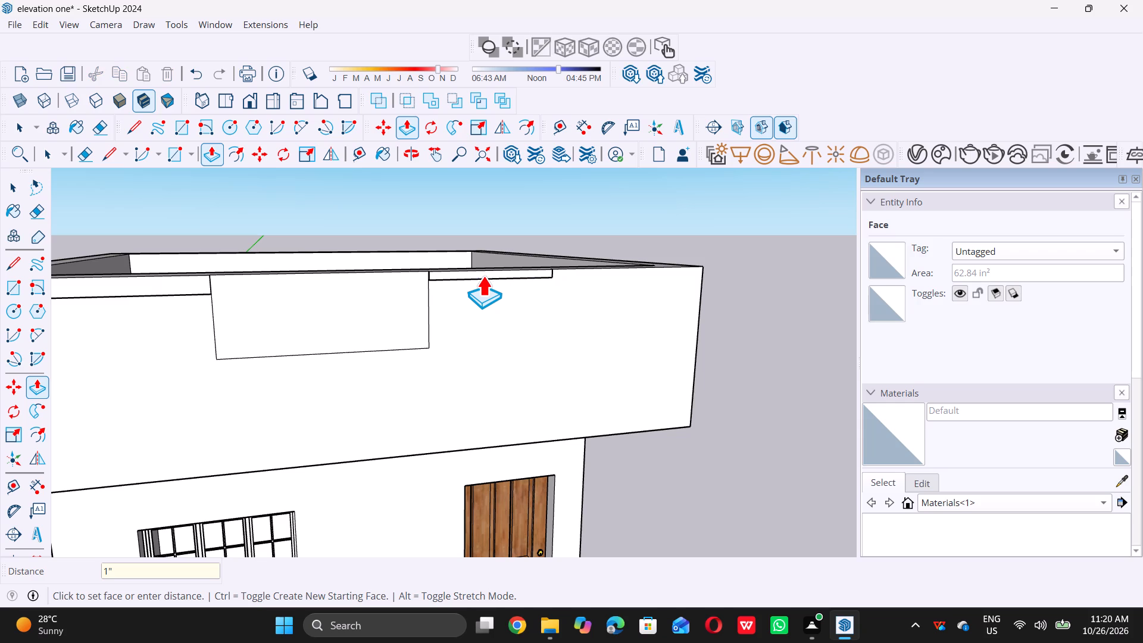
Examine the parapet front and the ground-floor elevation from several angles.
key(space)
scroll(463, 268, down, 4)
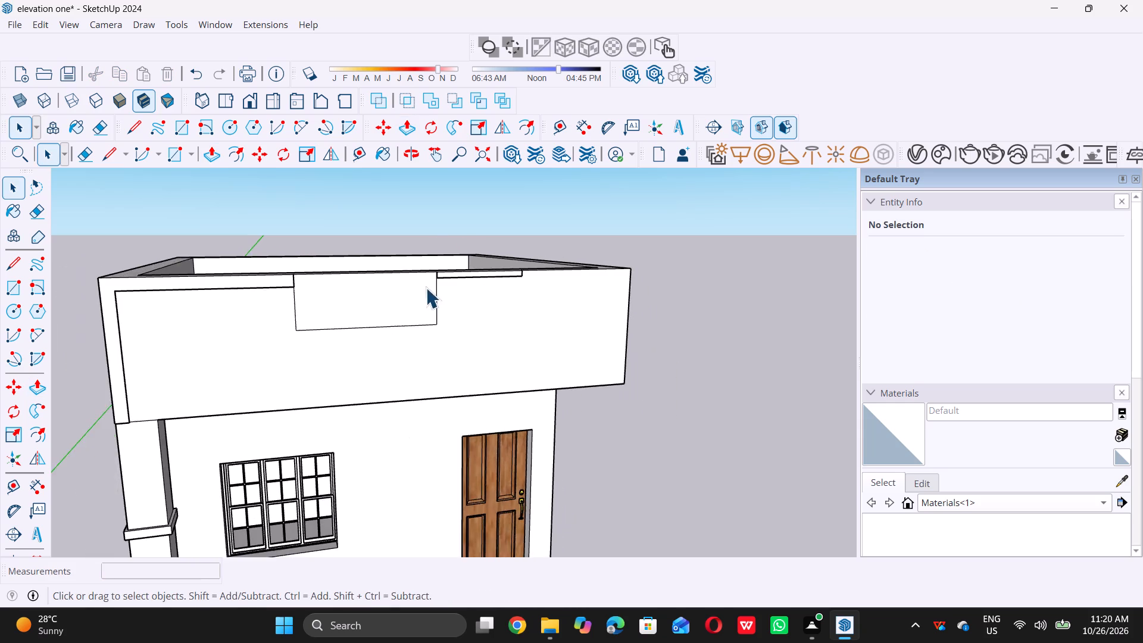
middle_drag(426, 294, 417, 314)
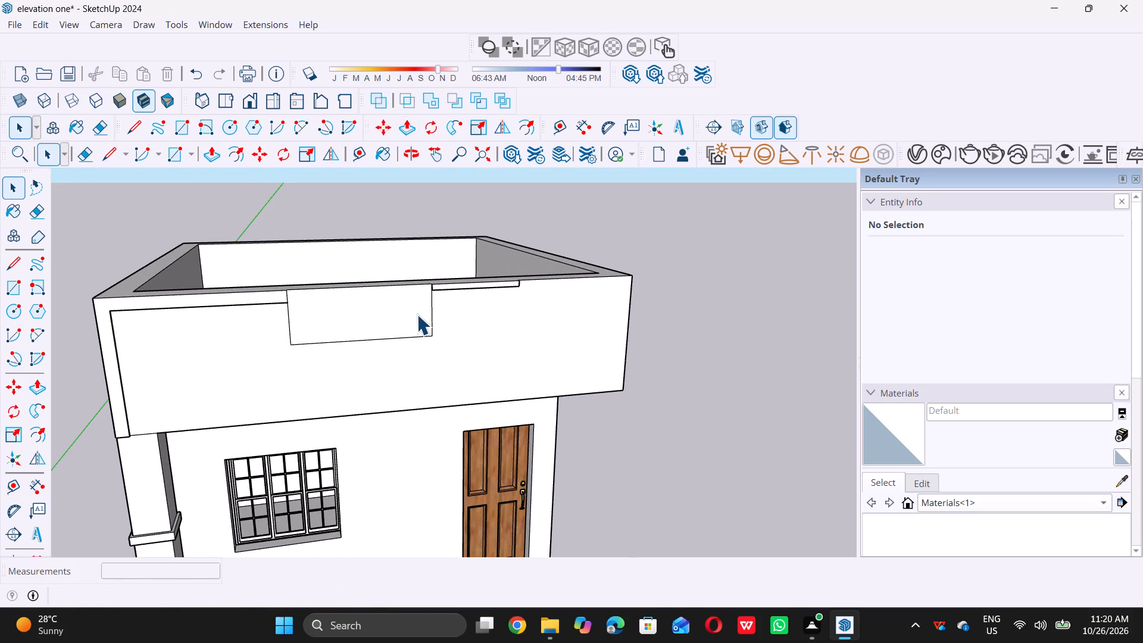
scroll(570, 365, up, 4)
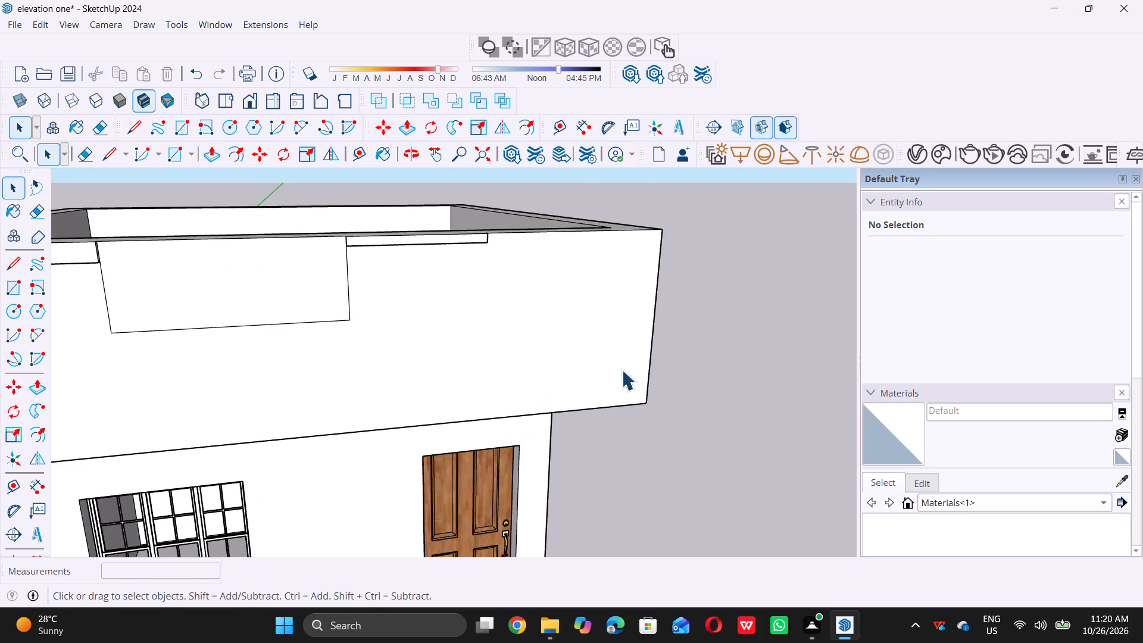
scroll(642, 378, down, 6)
middle_drag(666, 394, 549, 369)
scroll(555, 364, down, 5)
middle_drag(473, 369, 565, 370)
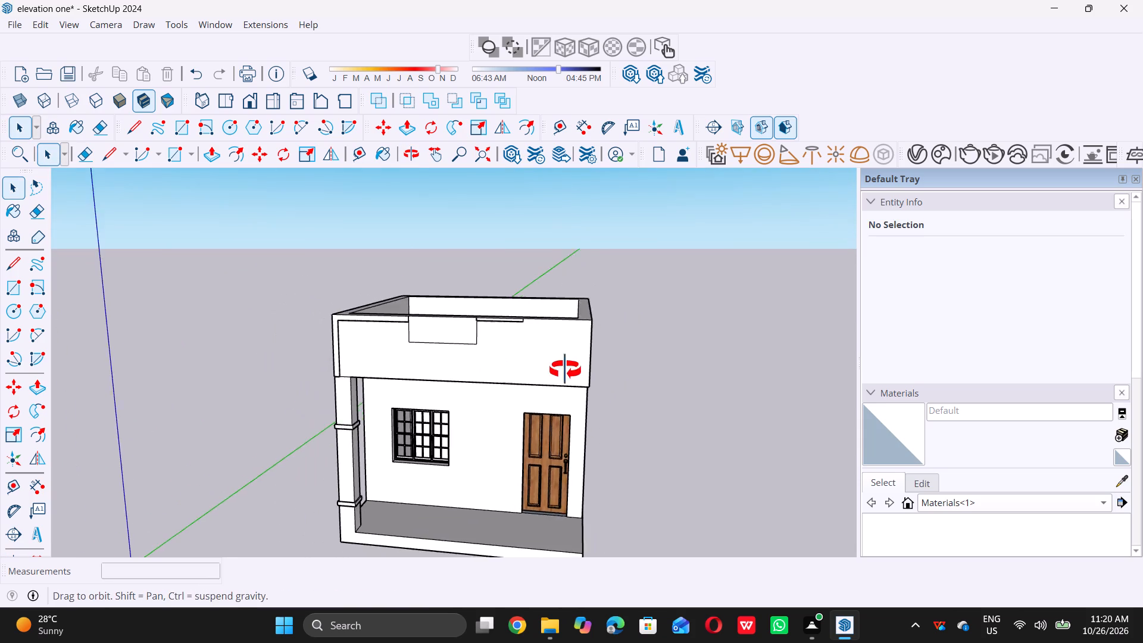
middle_drag(565, 370, 536, 376)
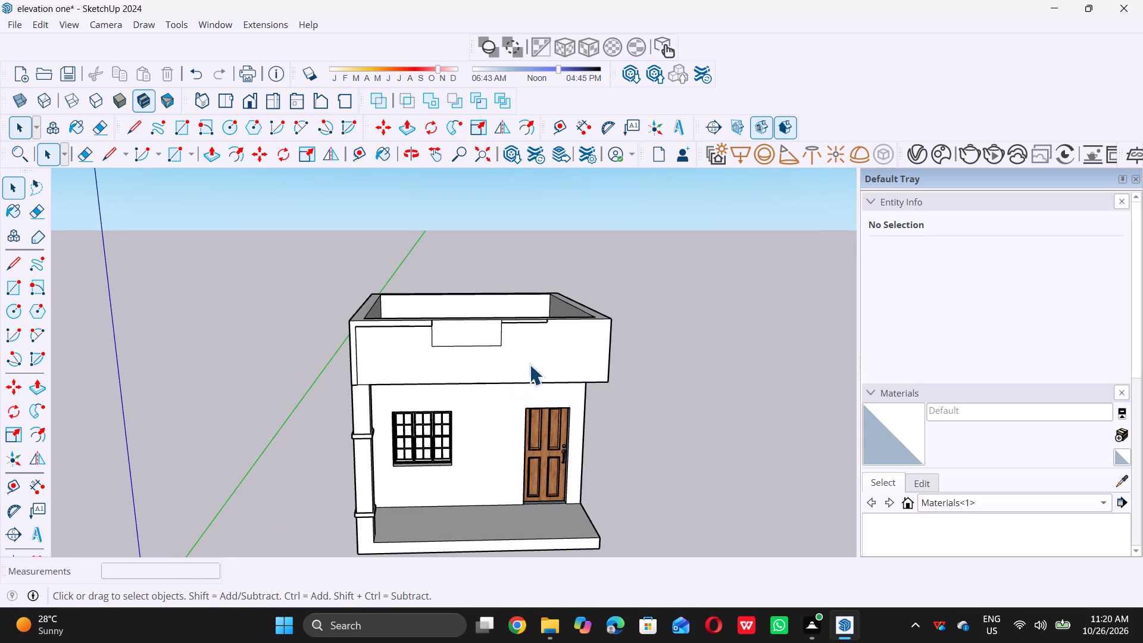
middle_drag(521, 353, 474, 295)
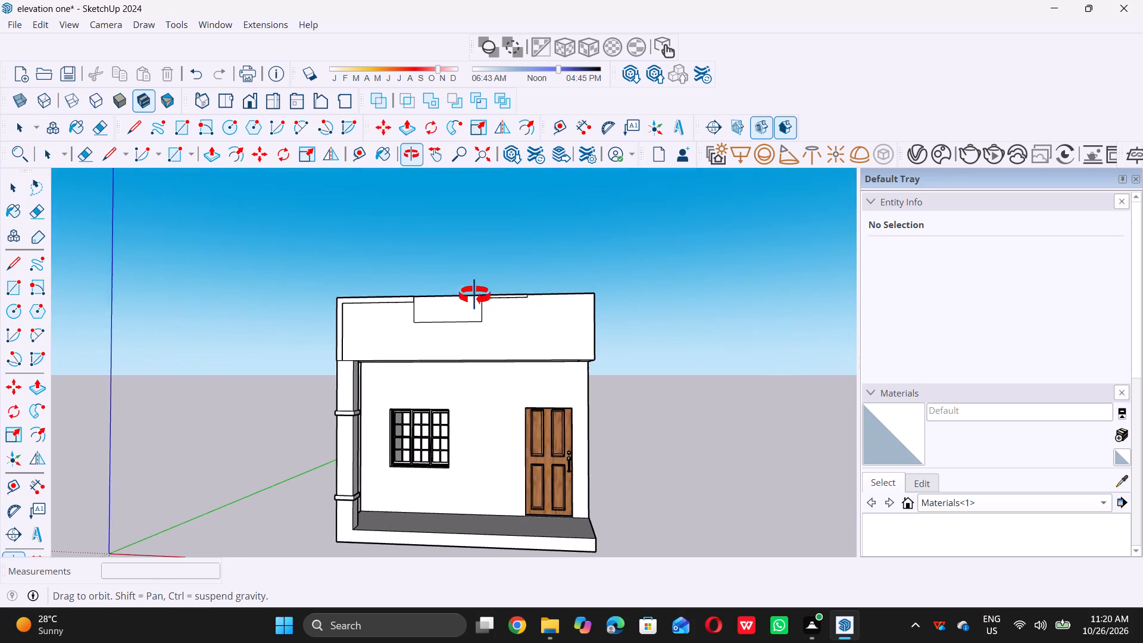
middle_drag(474, 295, 475, 295)
Outline with lines a panel about 2' 7" square beneath the raised 2" strip, reaching about 1' 4" below the adjacent outlined panel.
scroll(480, 310, up, 3)
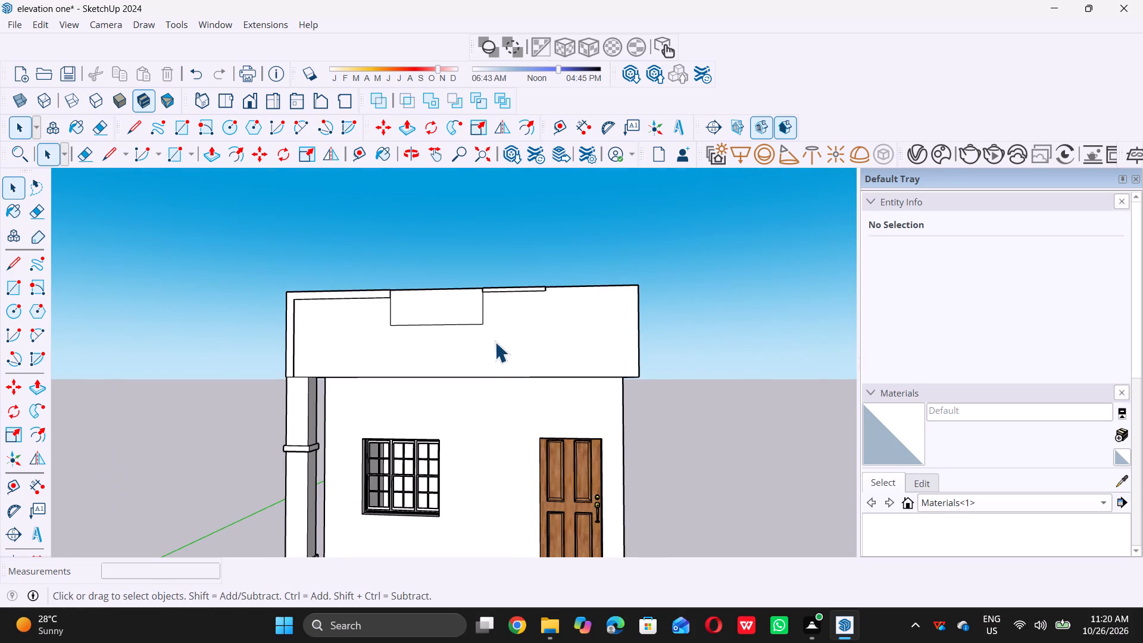
key(l)
click(486, 323)
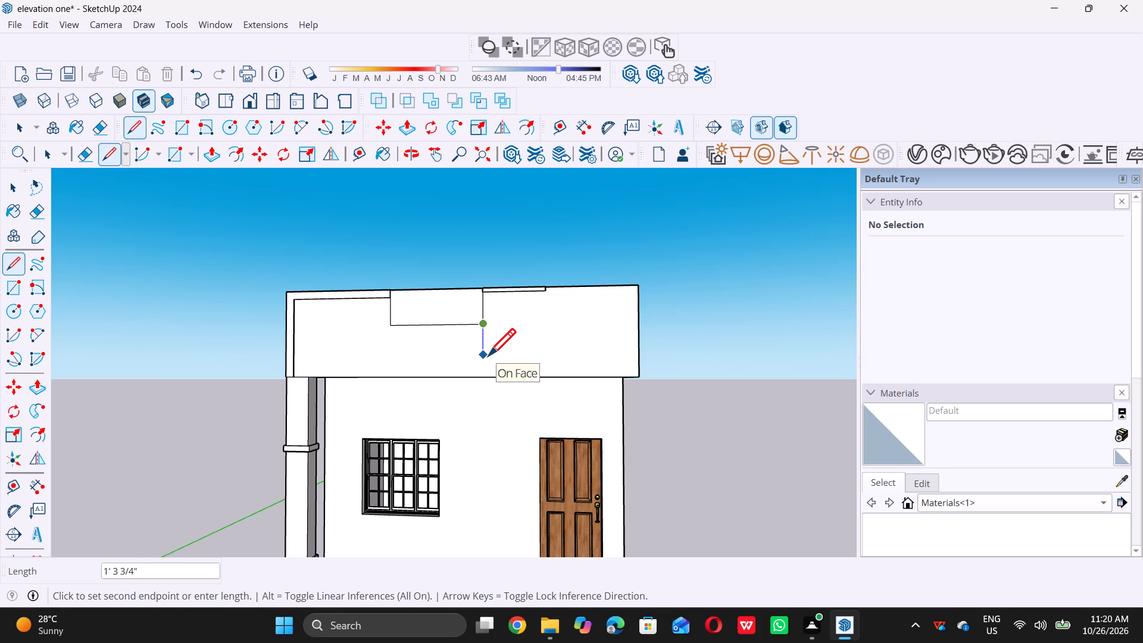
click(489, 354)
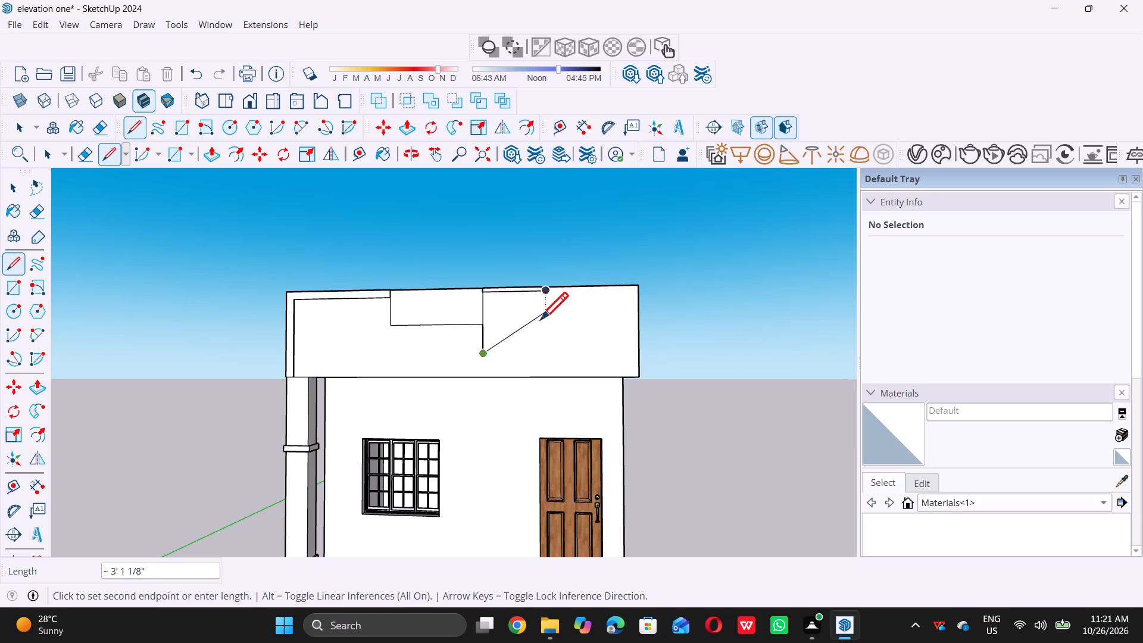
click(548, 353)
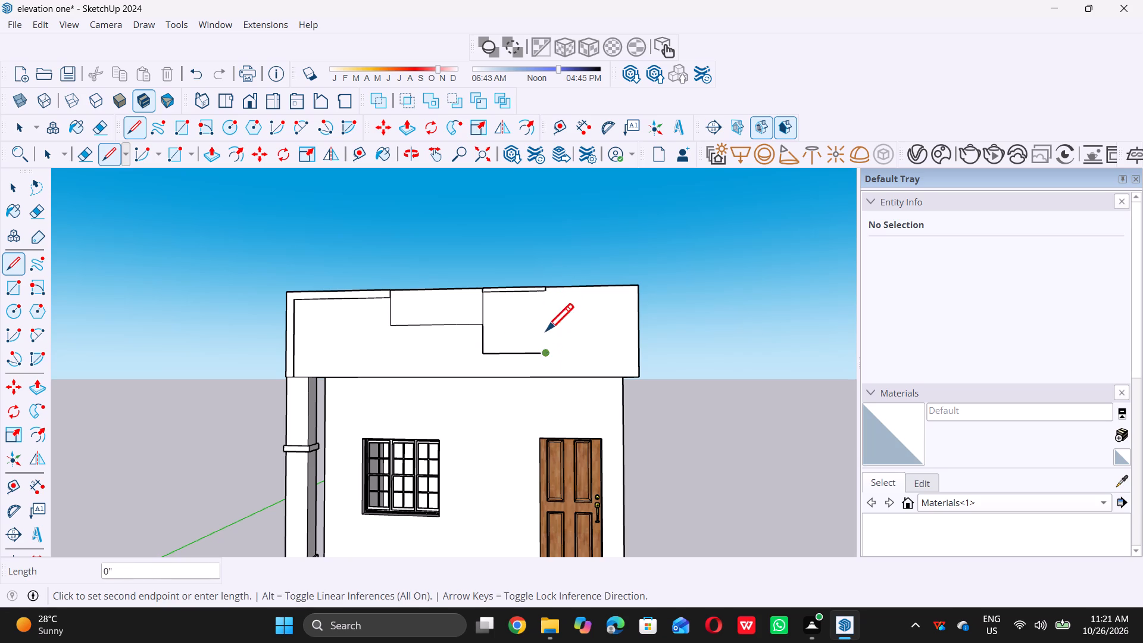
scroll(548, 295, up, 5)
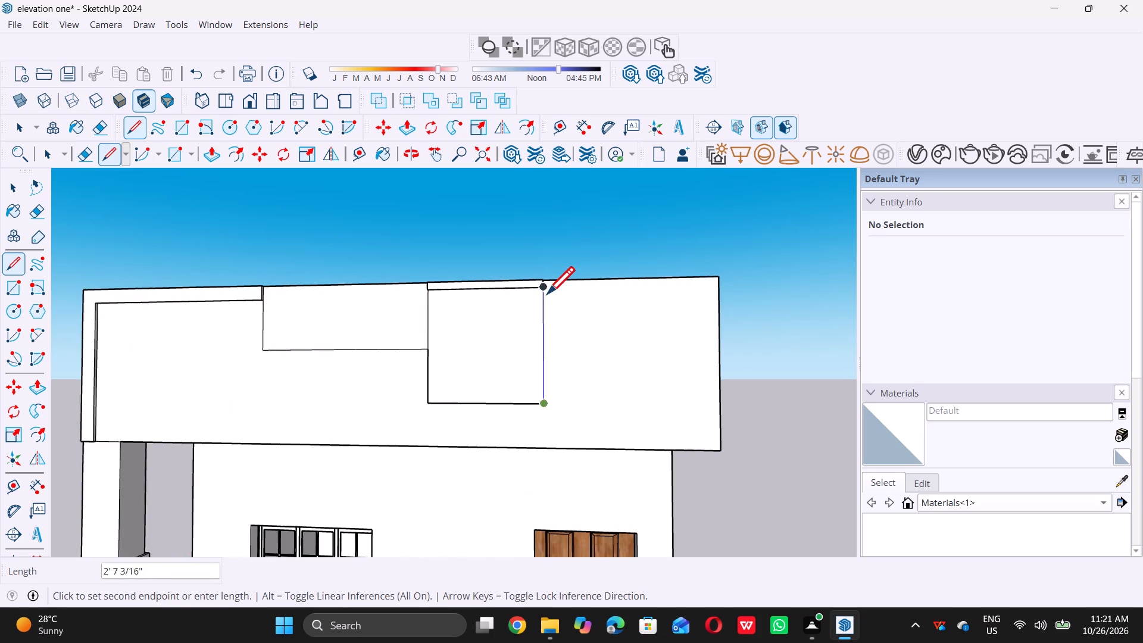
scroll(547, 294, up, 20)
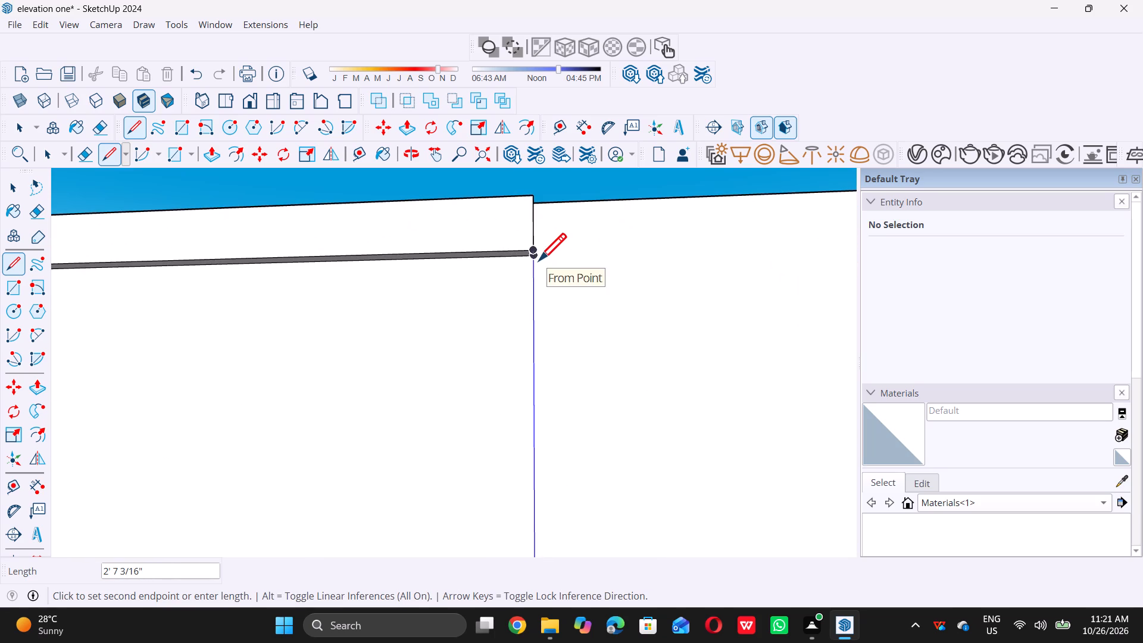
click(539, 258)
key(space)
Push/Pull the square panel beneath the strip outward from the parapet front by 0.5".
scroll(548, 316, down, 14)
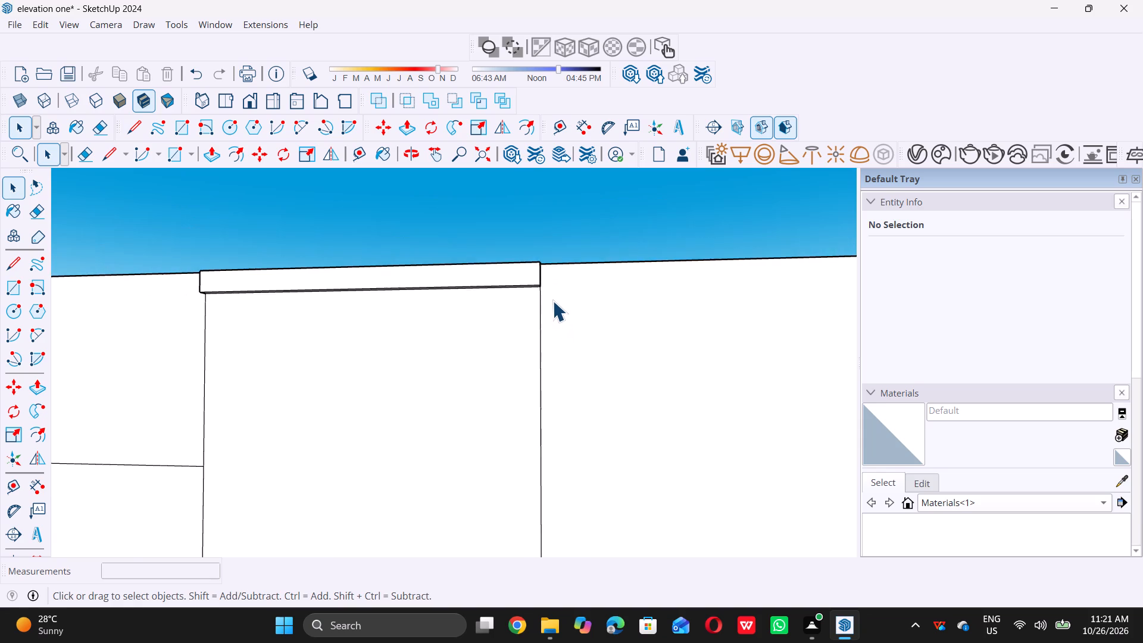
scroll(552, 301, down, 1)
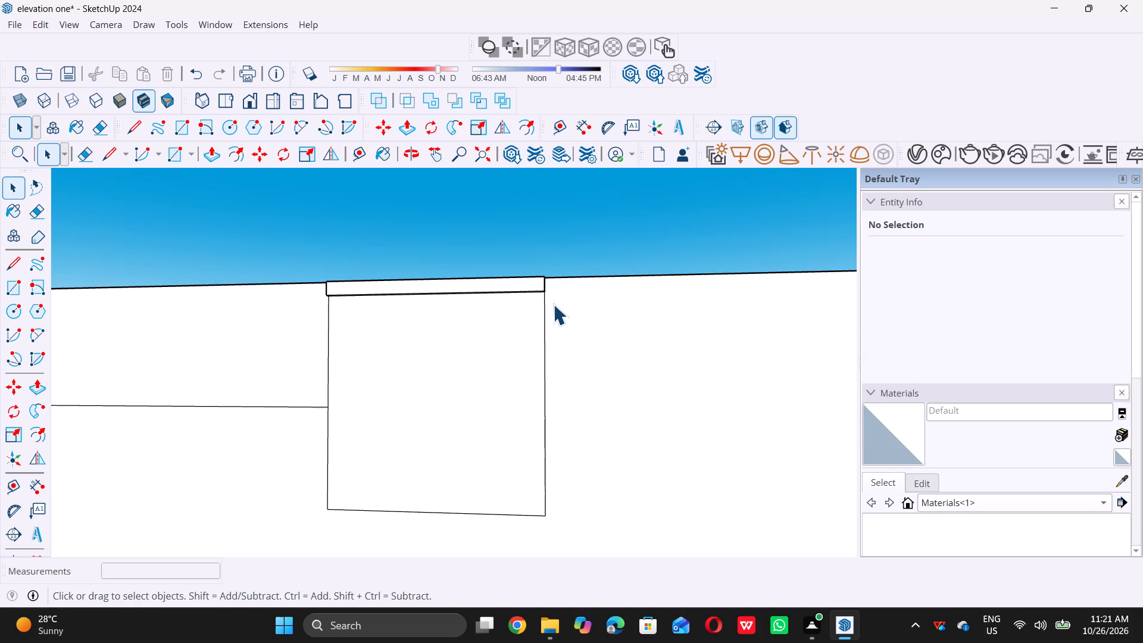
scroll(545, 301, down, 6)
scroll(506, 355, down, 5)
middle_drag(430, 390, 449, 391)
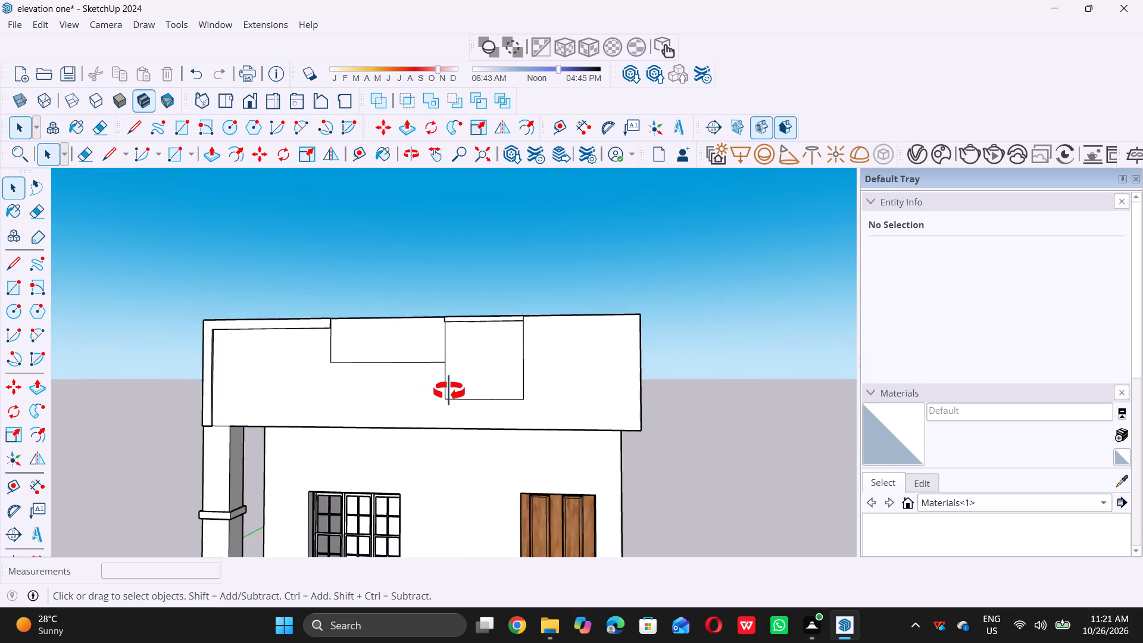
middle_drag(449, 391, 611, 436)
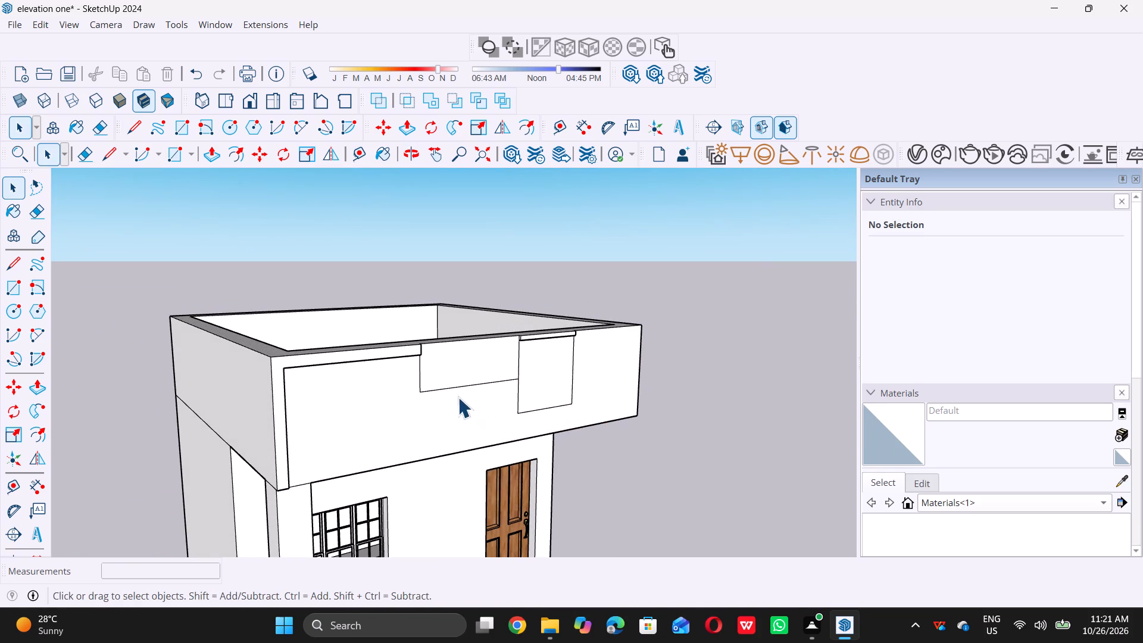
middle_drag(463, 401, 506, 397)
scroll(564, 390, up, 6)
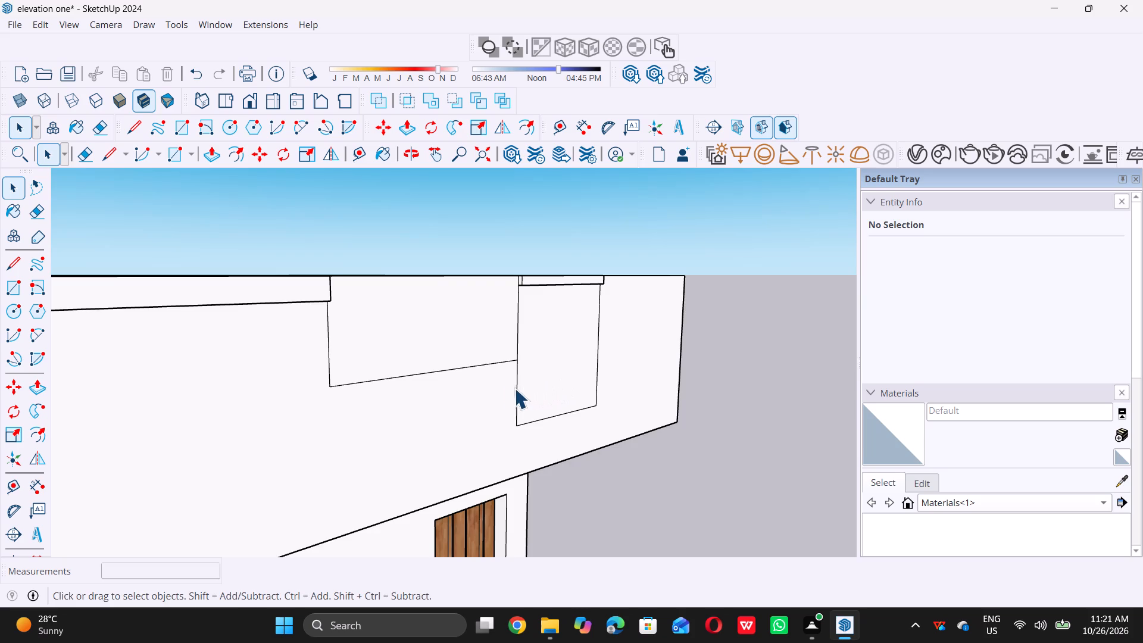
middle_drag(505, 384, 561, 397)
scroll(579, 388, up, 5)
click(541, 361)
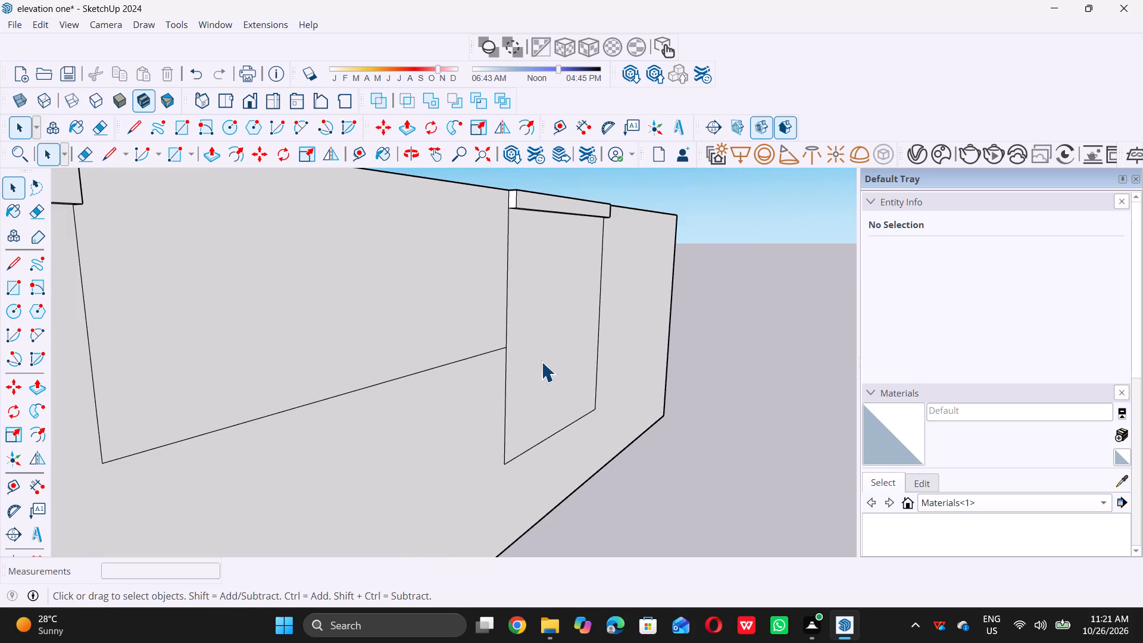
key(p)
click(541, 361)
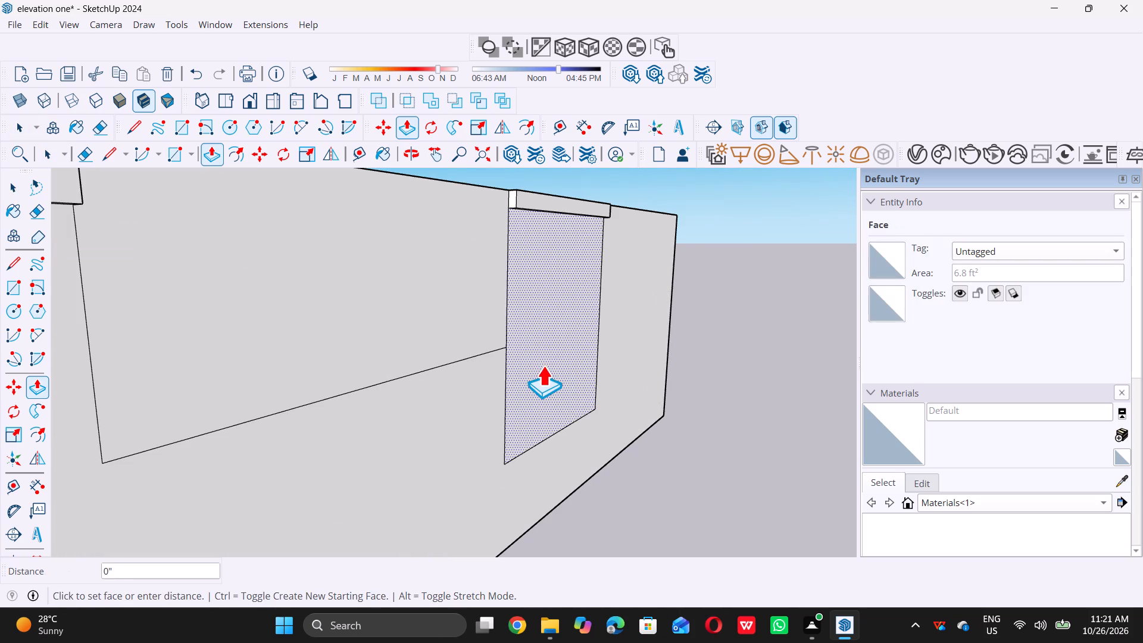
text(0.5)
key(shift+quotedbl)
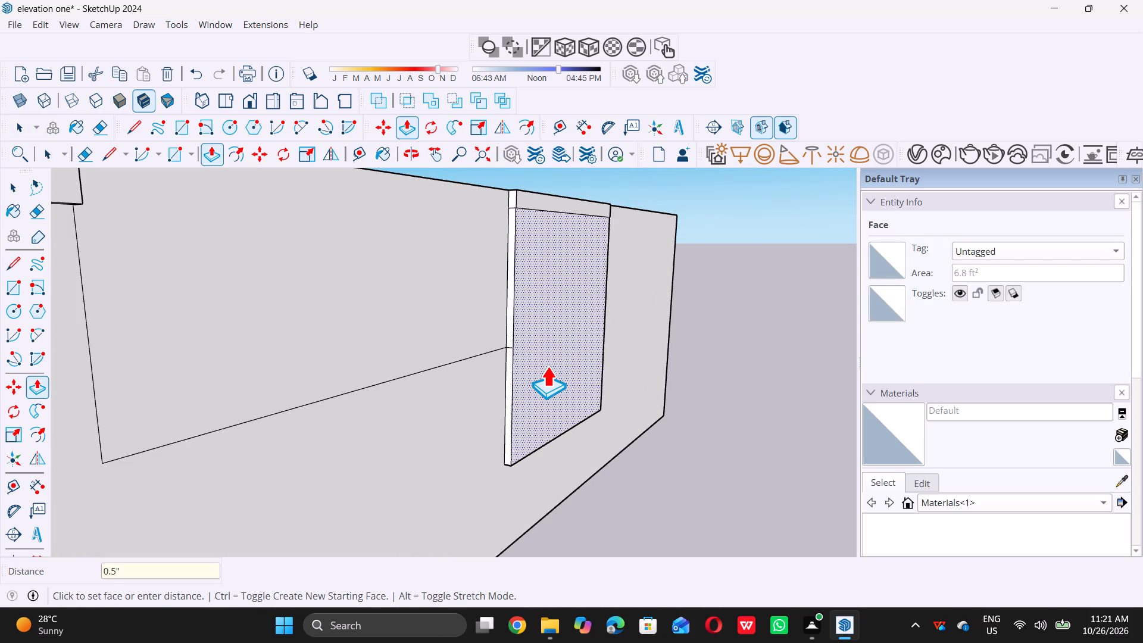
key(Return)
key(space)
Examine the raised panel on the parapet against the whole house front from different angles and distances.
scroll(551, 358, down, 2)
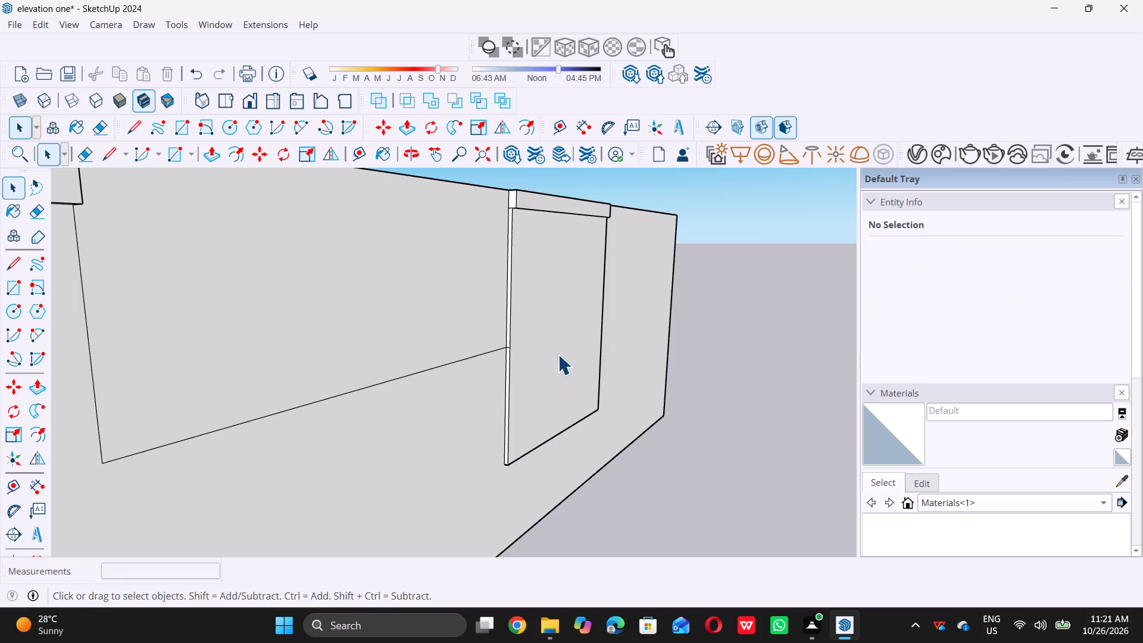
scroll(558, 354, down, 5)
middle_drag(583, 366, 317, 388)
scroll(436, 338, down, 4)
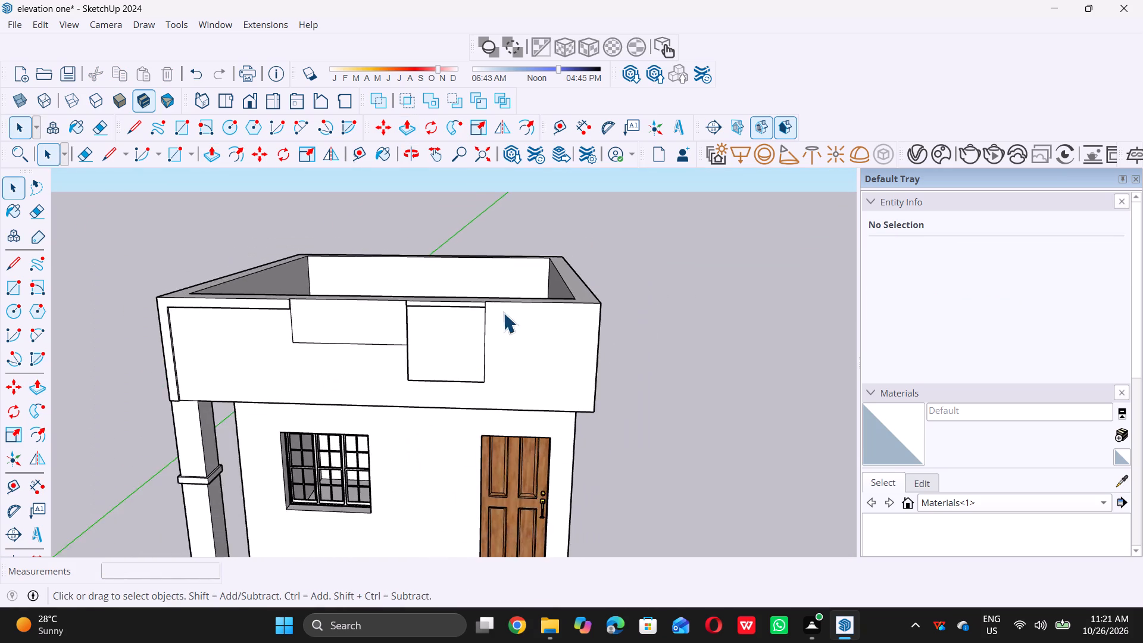
scroll(503, 313, down, 2)
middle_drag(374, 390, 317, 372)
scroll(376, 354, down, 5)
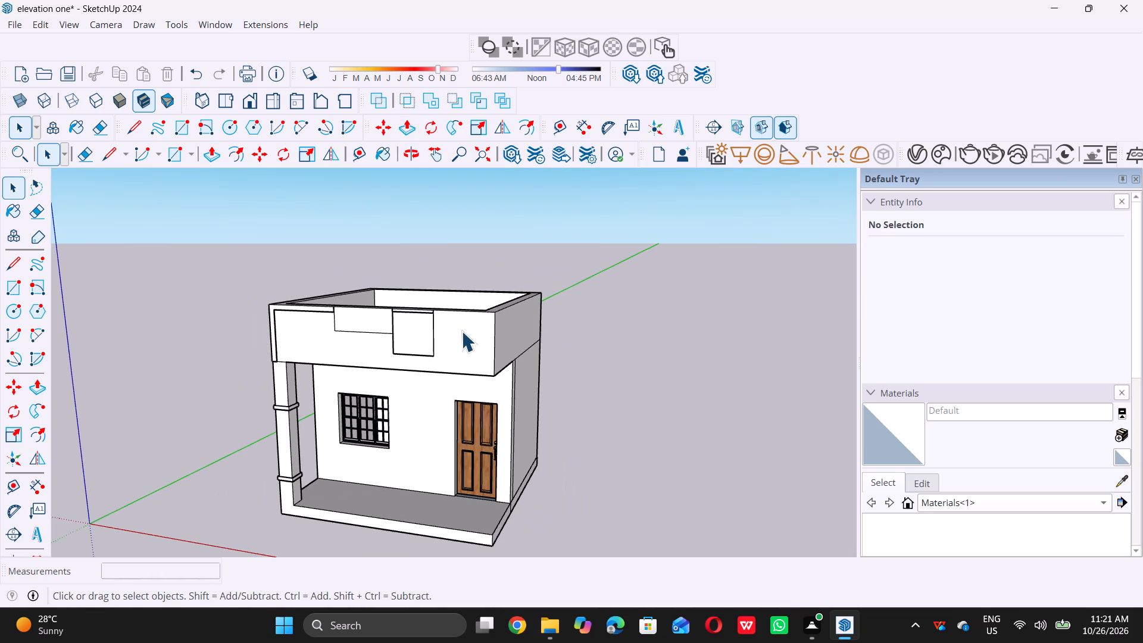
middle_click(399, 352)
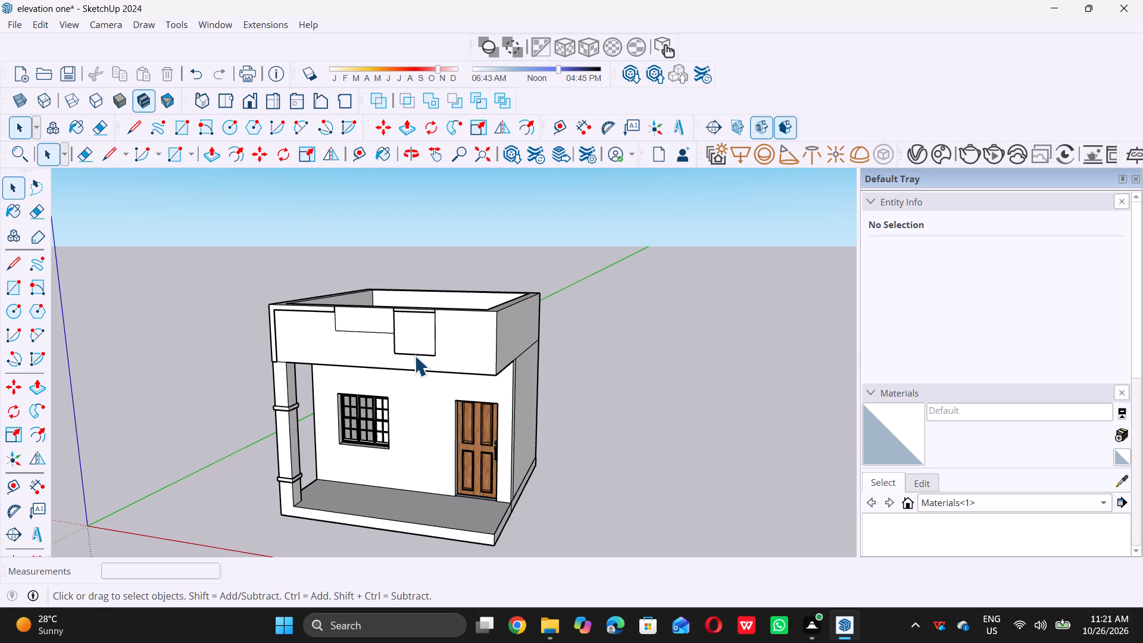
scroll(432, 342, down, 6)
middle_drag(416, 383, 467, 385)
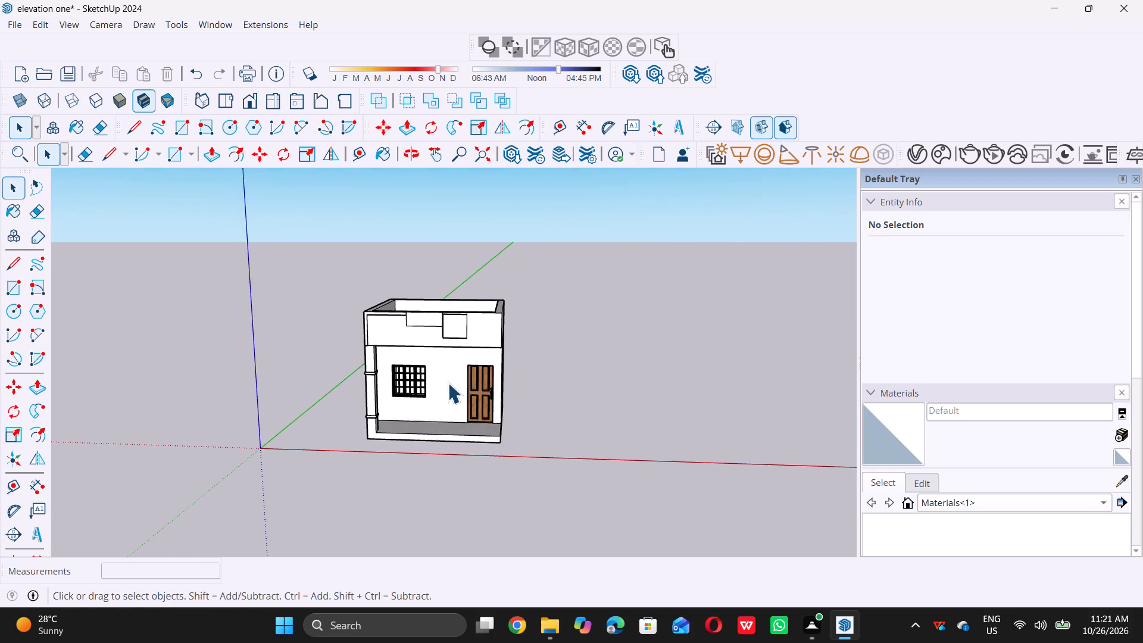
scroll(463, 358, up, 6)
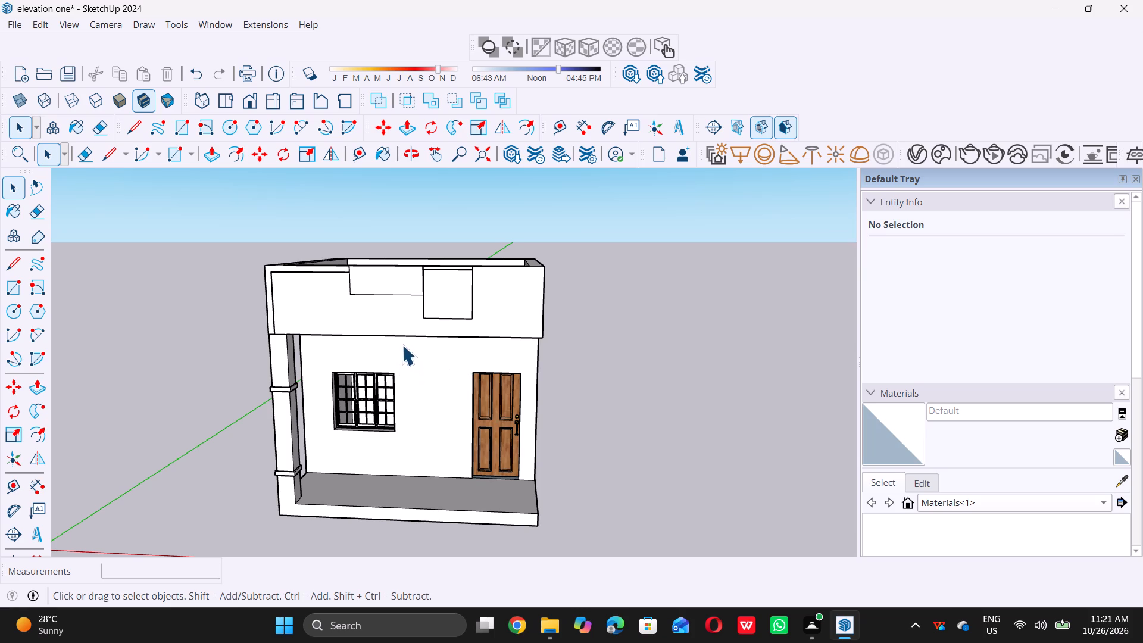
middle_drag(402, 345, 438, 344)
Draw a small rectangle about 5 5/8" by 6 11/16" in the upper middle of the raised square panel.
scroll(459, 310, up, 5)
key(space)
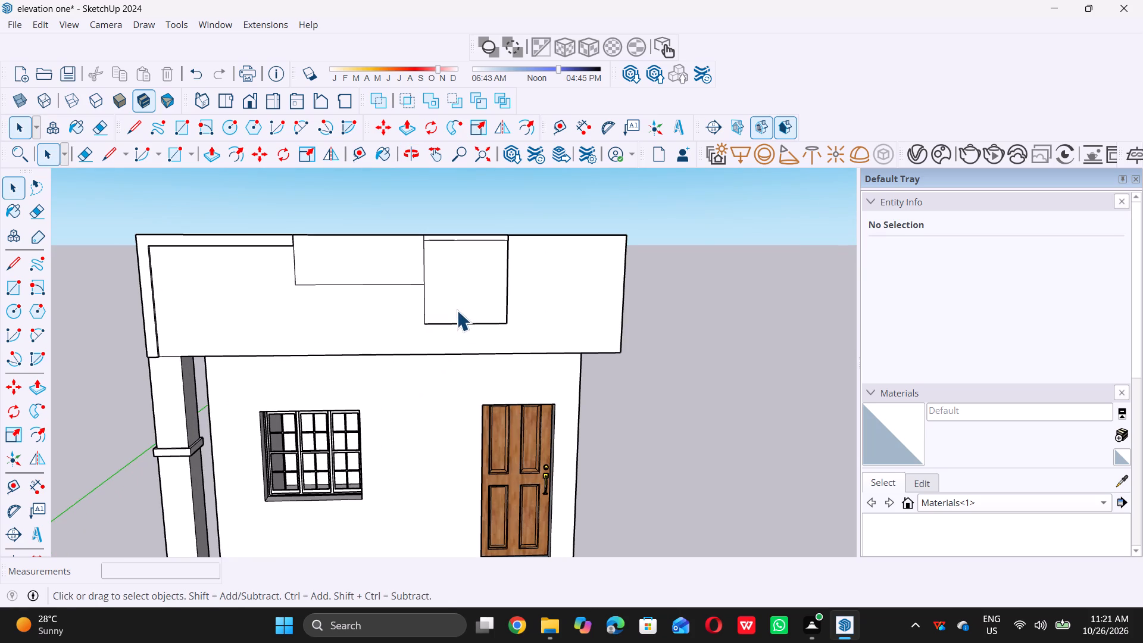
key(r)
scroll(461, 266, up, 5)
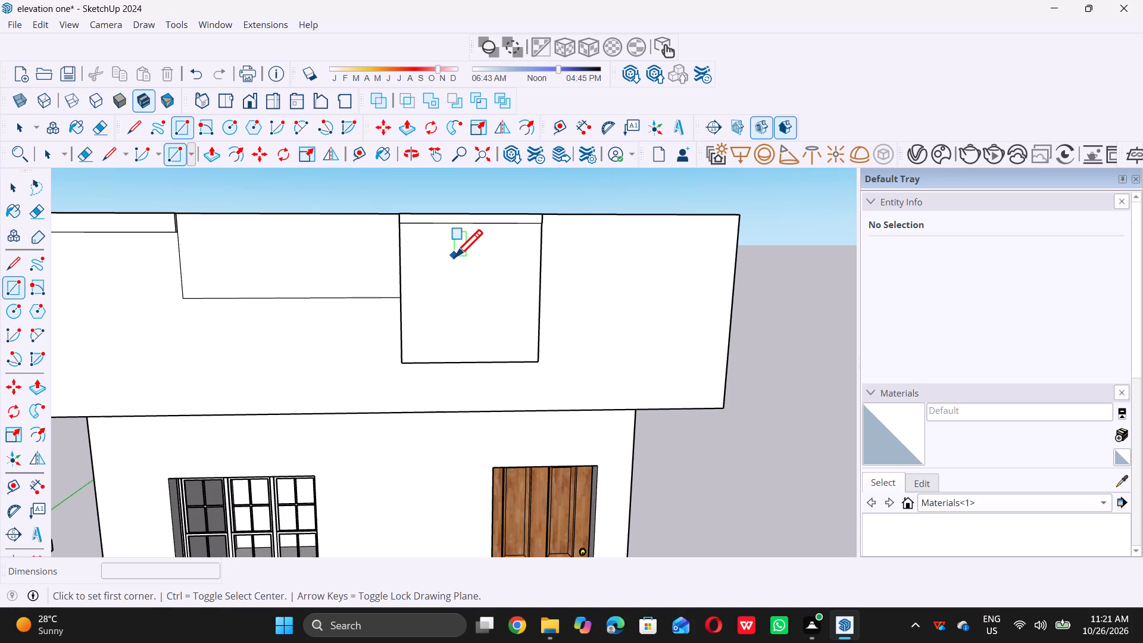
click(453, 250)
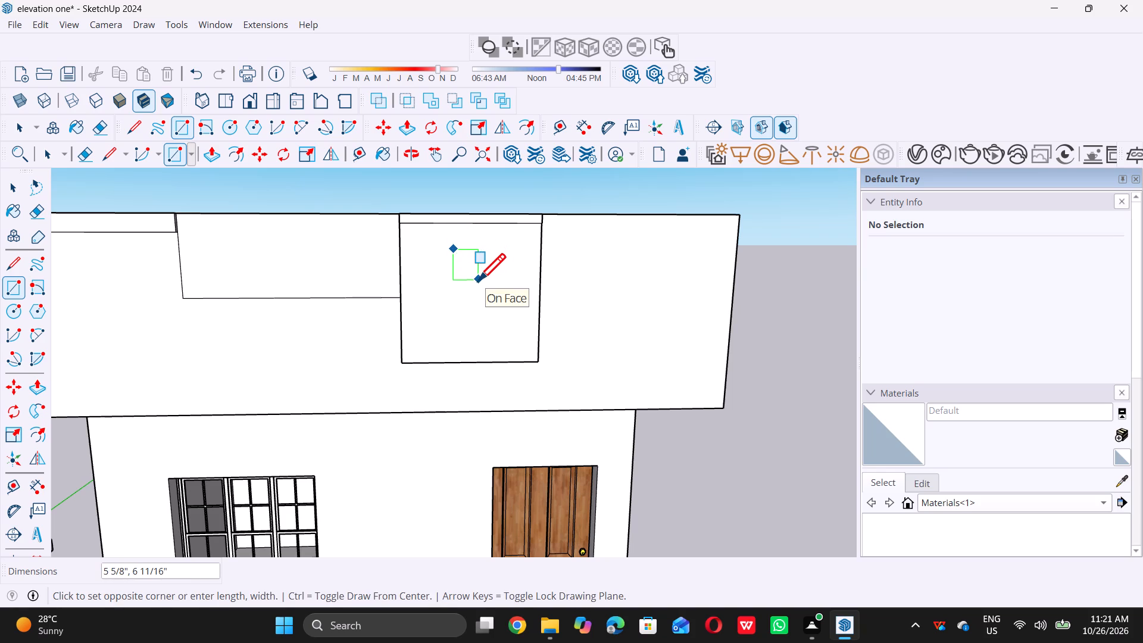
click(478, 280)
key(space)
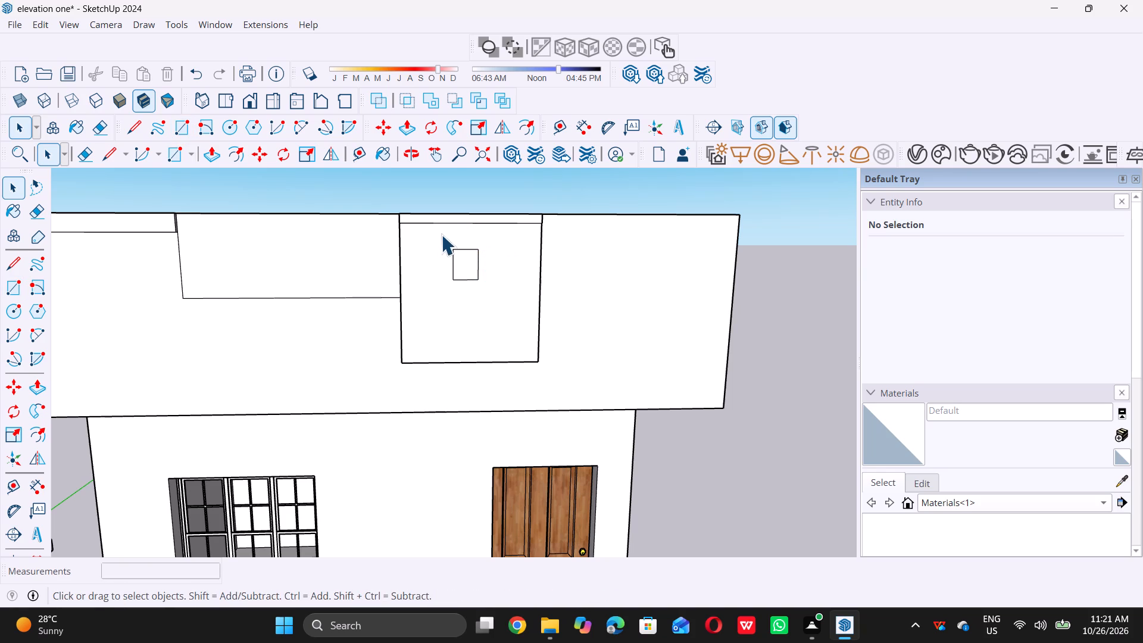
Copy the small rectangle straight down on the raised panel by about 8".
drag(441, 235, 501, 298)
key(m)
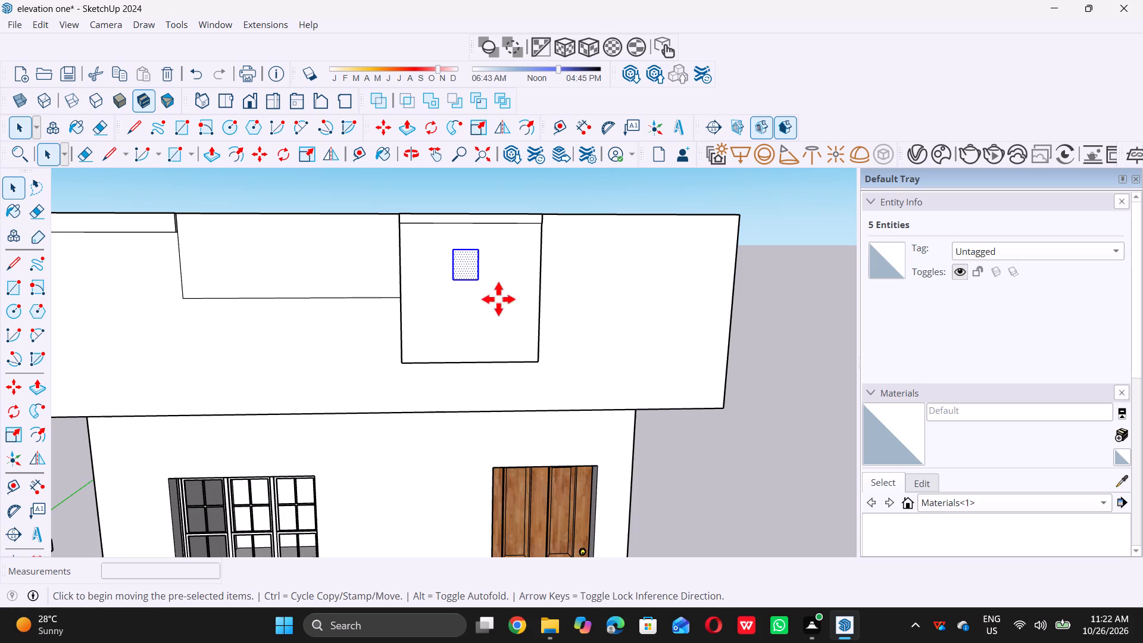
click(457, 251)
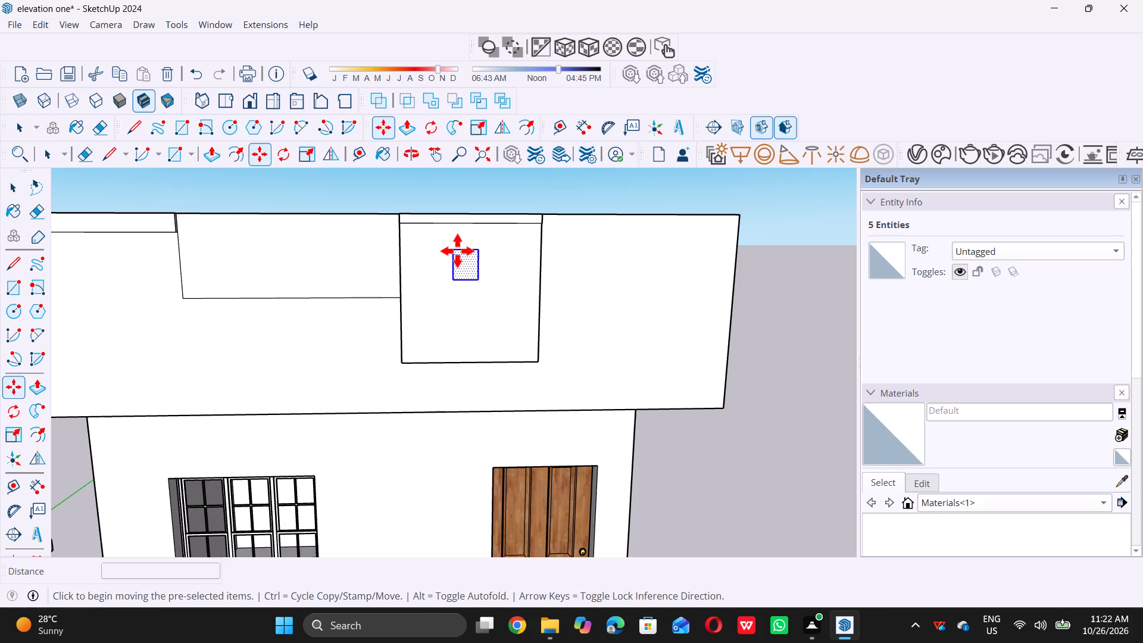
scroll(458, 296, up, 4)
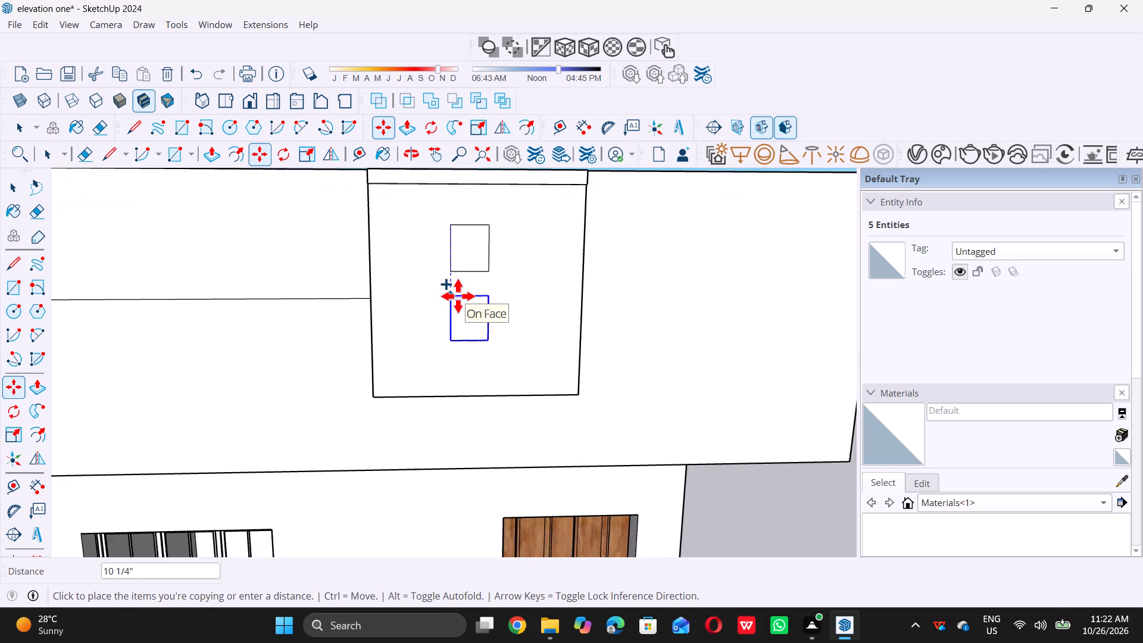
scroll(458, 296, up, 3)
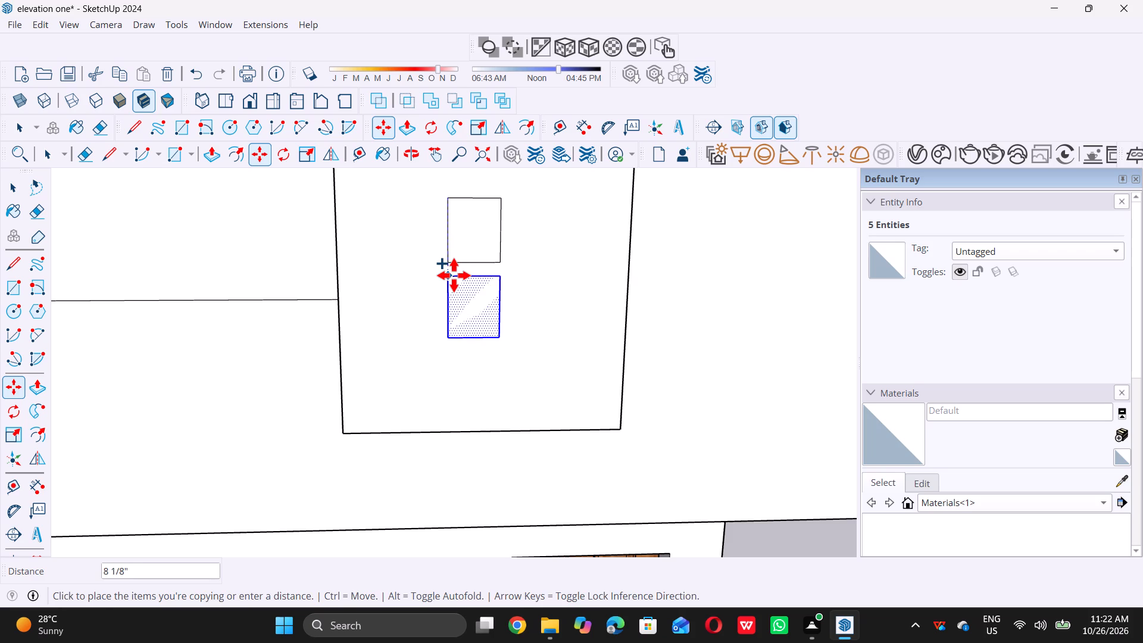
click(454, 275)
scroll(439, 297, down, 11)
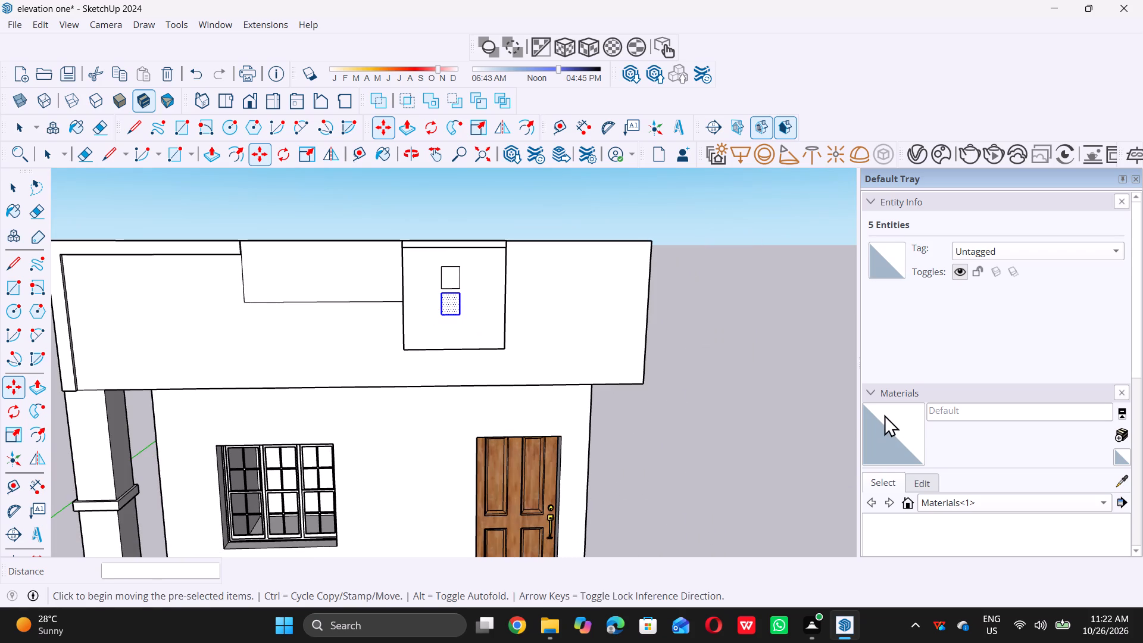
Draw a vertical line about 11 13/16" from the raised panel's lower corner on the door side down to the parapet's bottom edge.
key(space)
click(738, 368)
scroll(660, 367, down, 6)
middle_drag(608, 330, 563, 319)
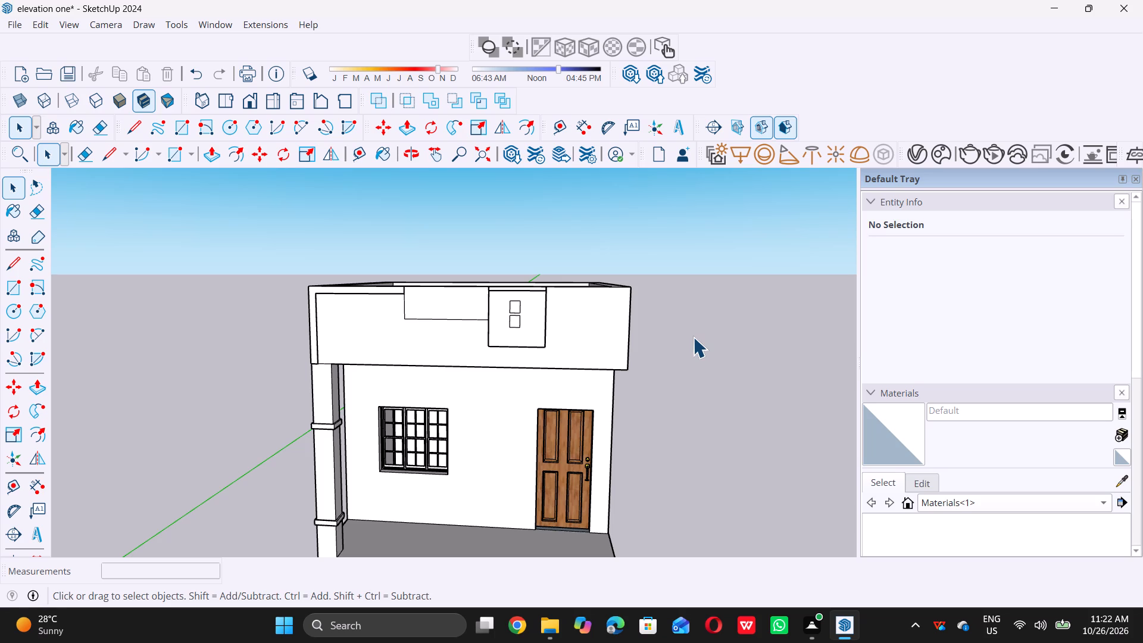
middle_drag(656, 321, 632, 329)
scroll(647, 322, down, 1)
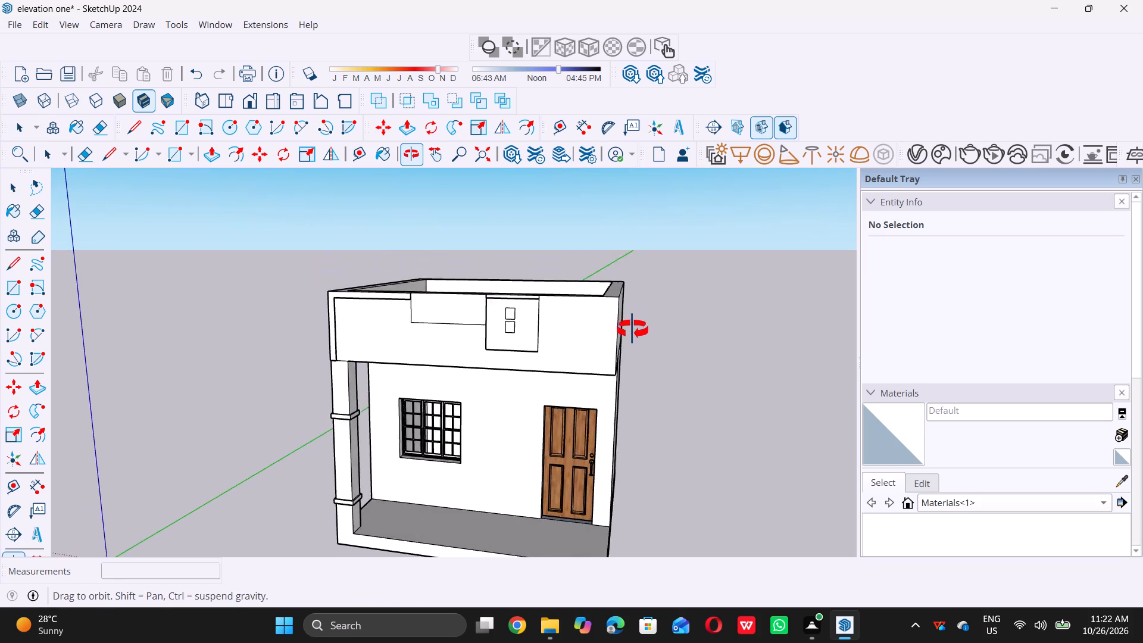
middle_drag(632, 329, 596, 334)
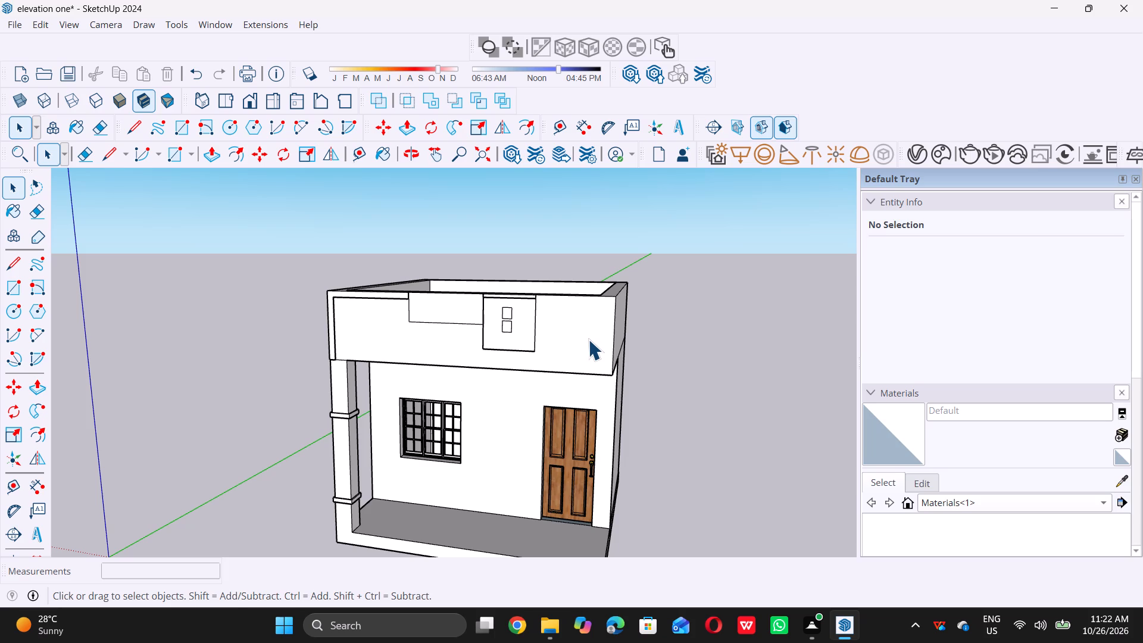
middle_drag(584, 341, 545, 329)
scroll(545, 329, up, 1)
scroll(502, 357, up, 10)
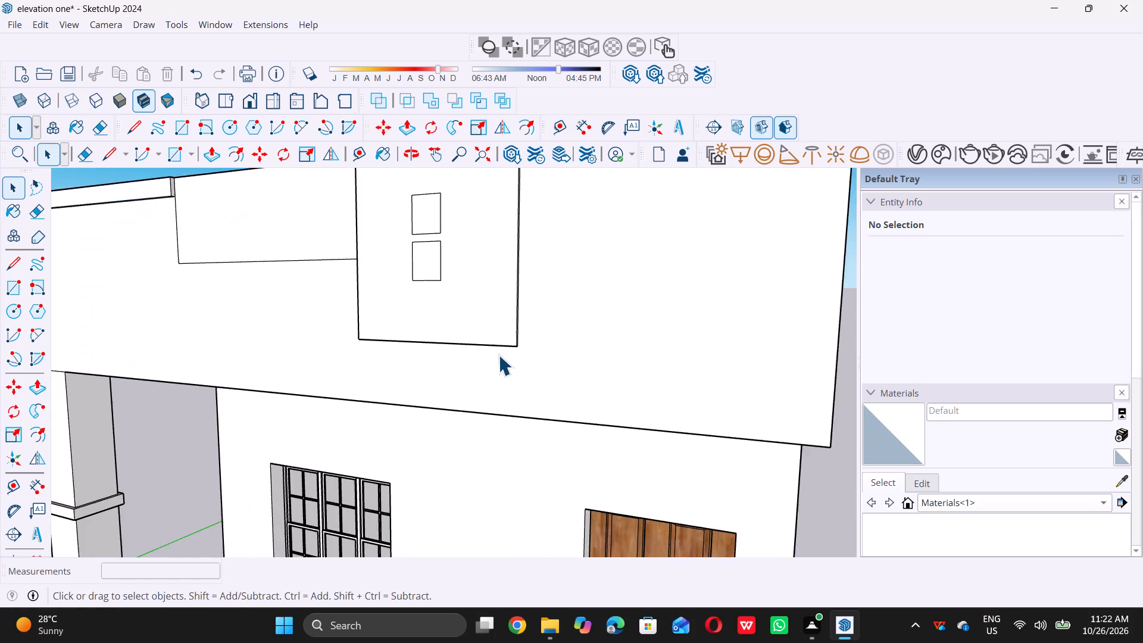
scroll(498, 355, up, 12)
key(l)
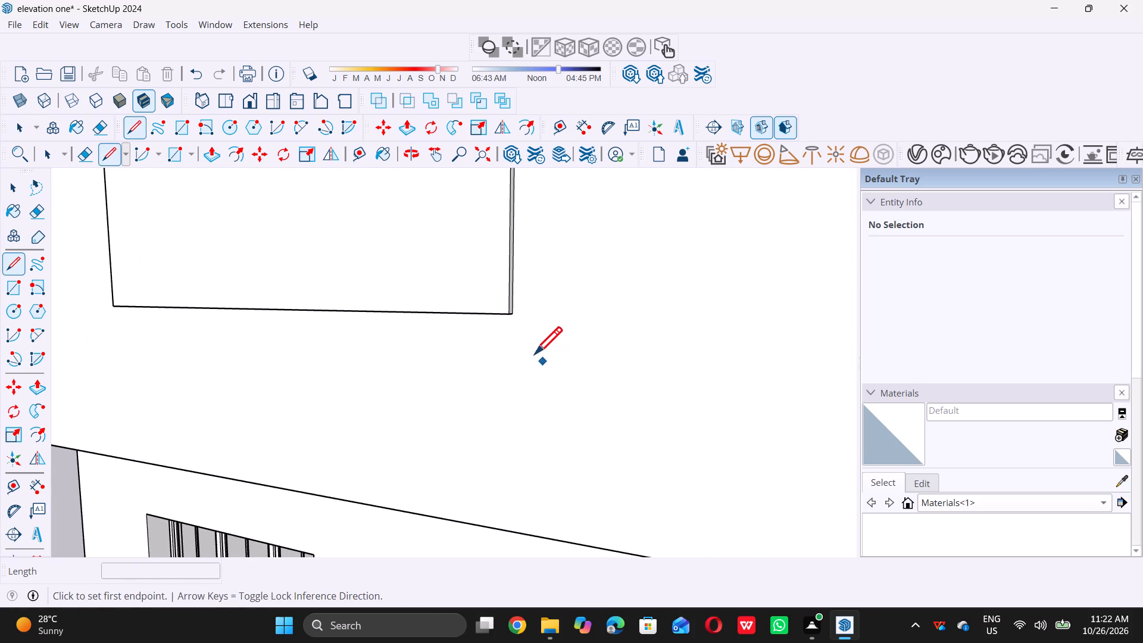
scroll(518, 332, up, 11)
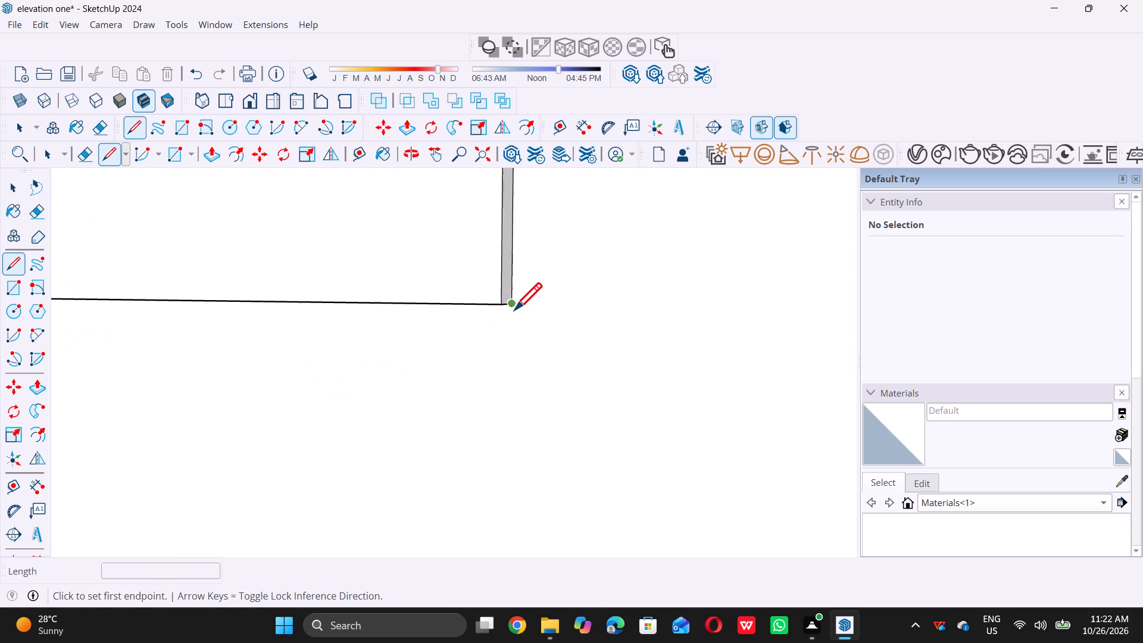
click(513, 304)
scroll(513, 304, down, 10)
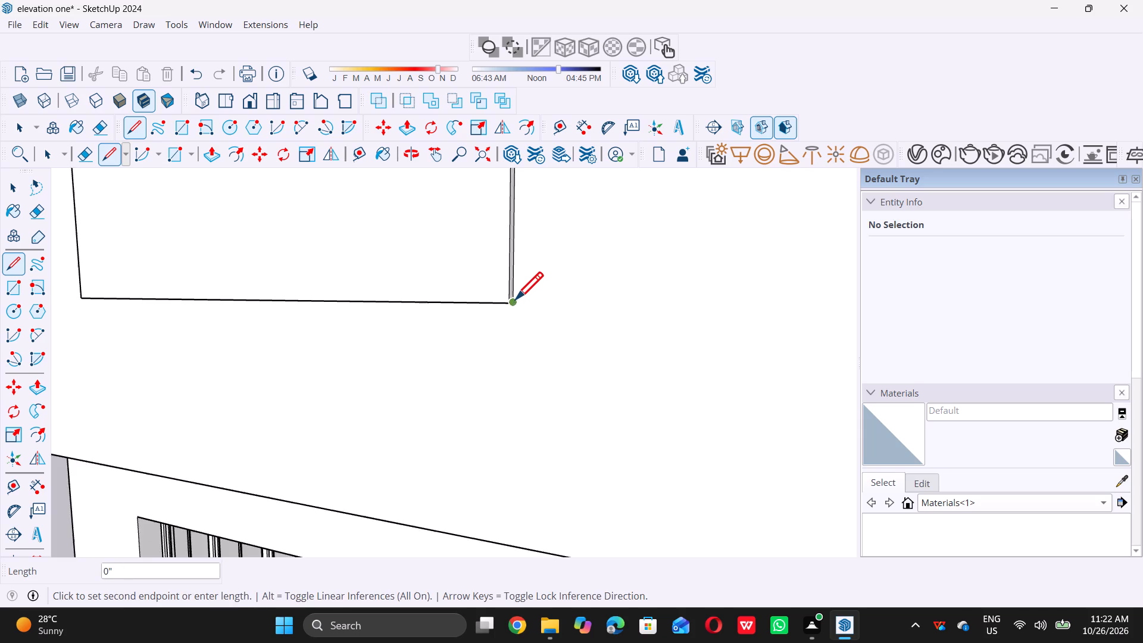
scroll(516, 299, down, 6)
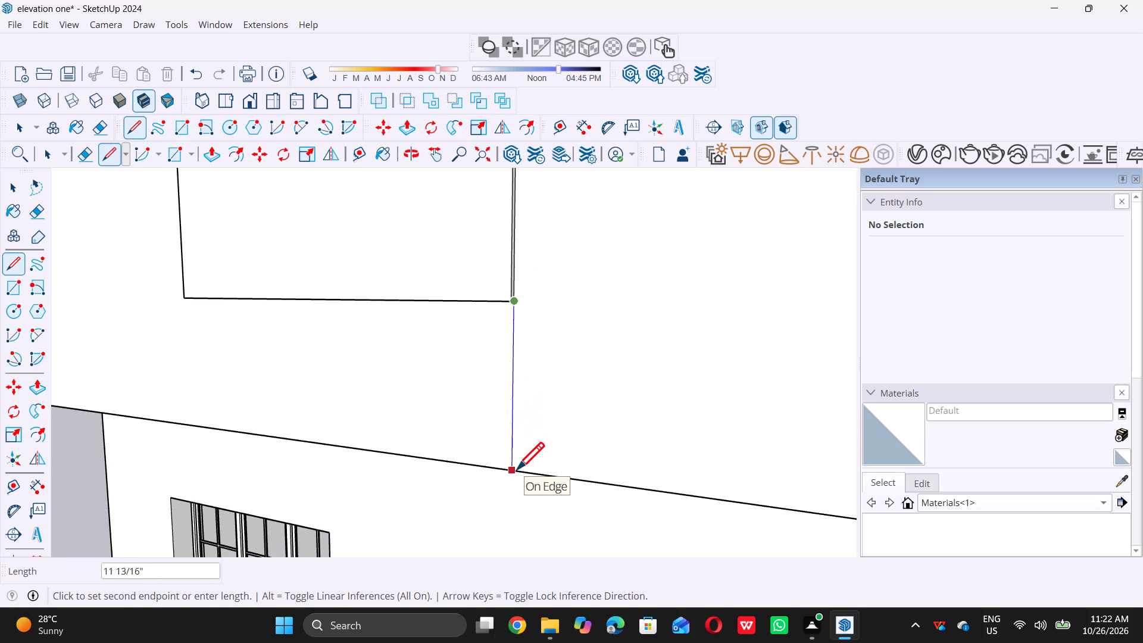
click(517, 469)
scroll(517, 459, down, 10)
key(space)
scroll(553, 444, down, 6)
Place a horizontal guide on the parapet front 9" below its top edge.
middle_drag(479, 412, 480, 349)
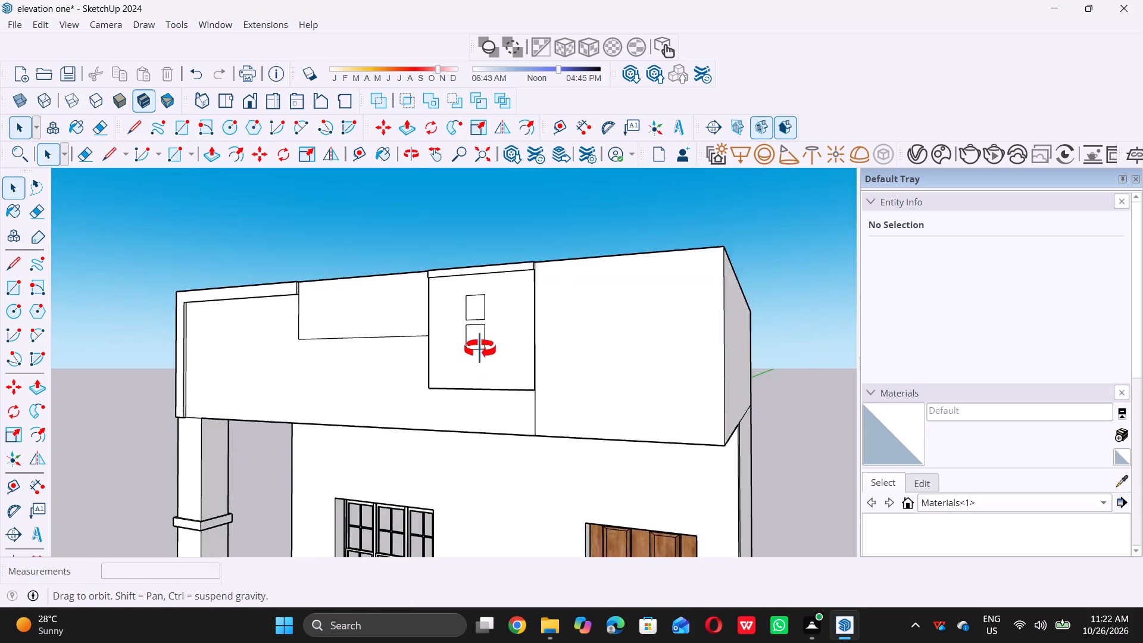
middle_drag(480, 349, 561, 414)
scroll(560, 411, down, 6)
scroll(556, 380, up, 1)
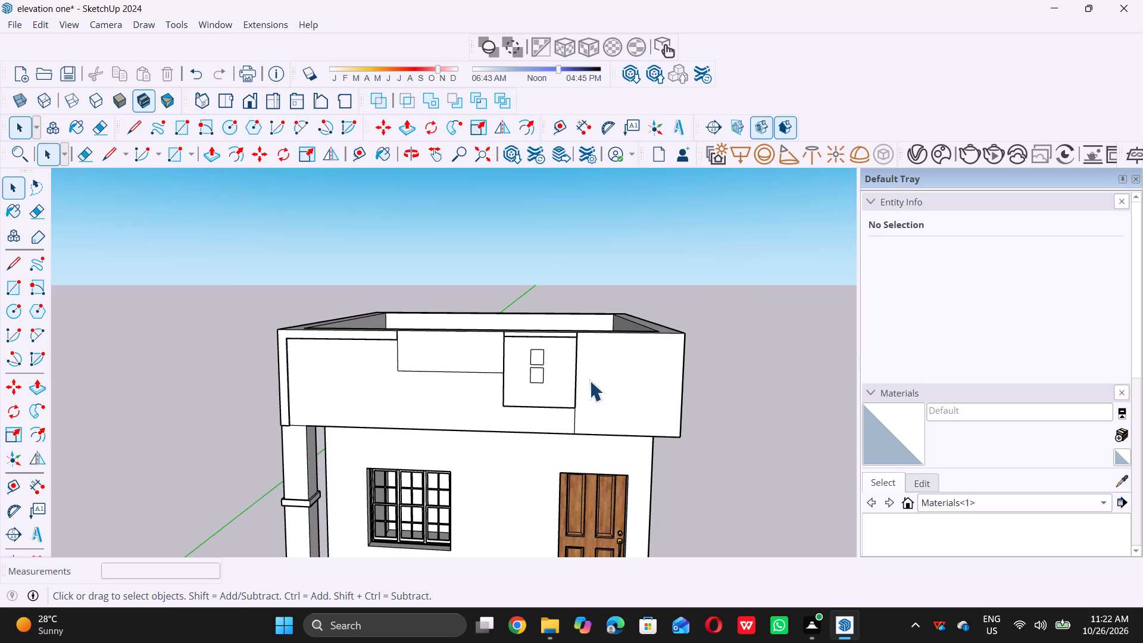
middle_drag(595, 379, 541, 382)
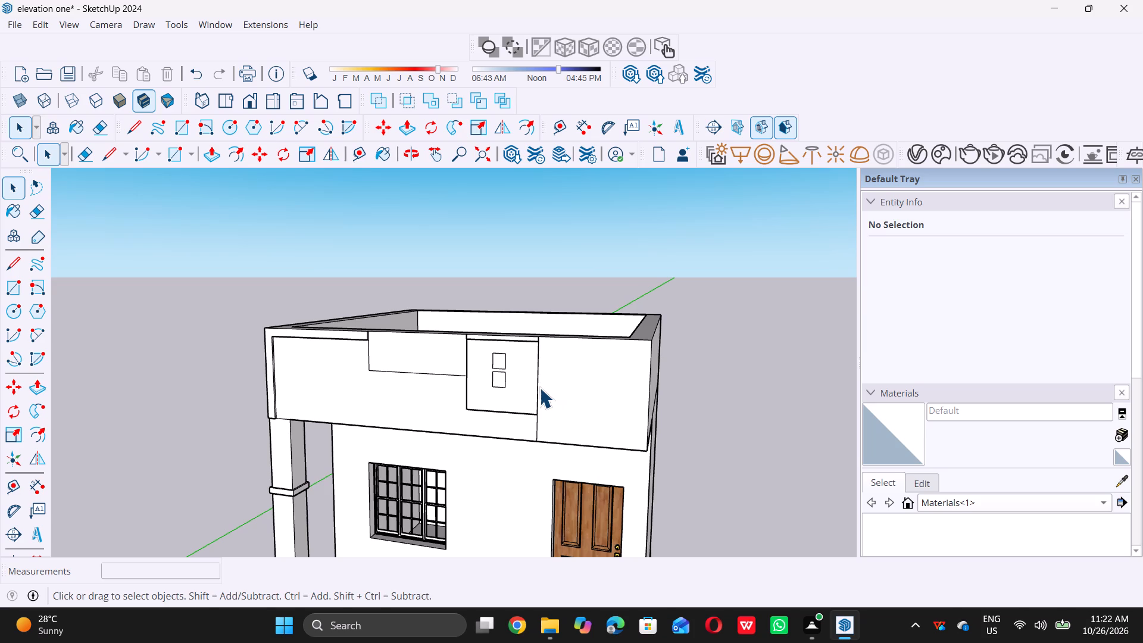
key(t)
click(579, 339)
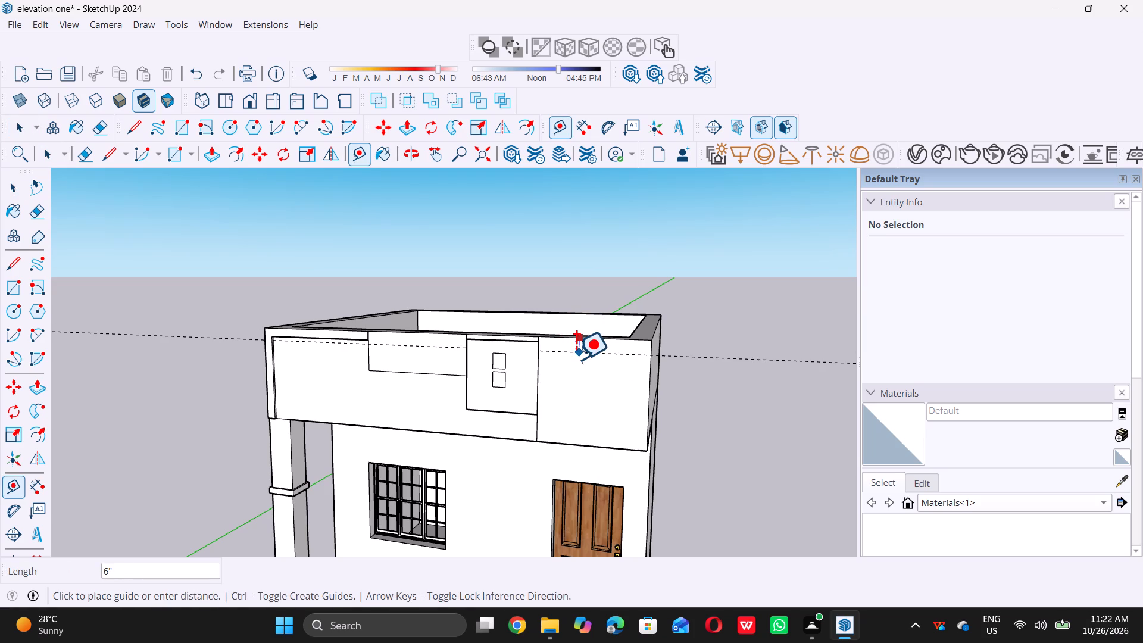
key(9)
key(shift+quotedbl)
key(Return)
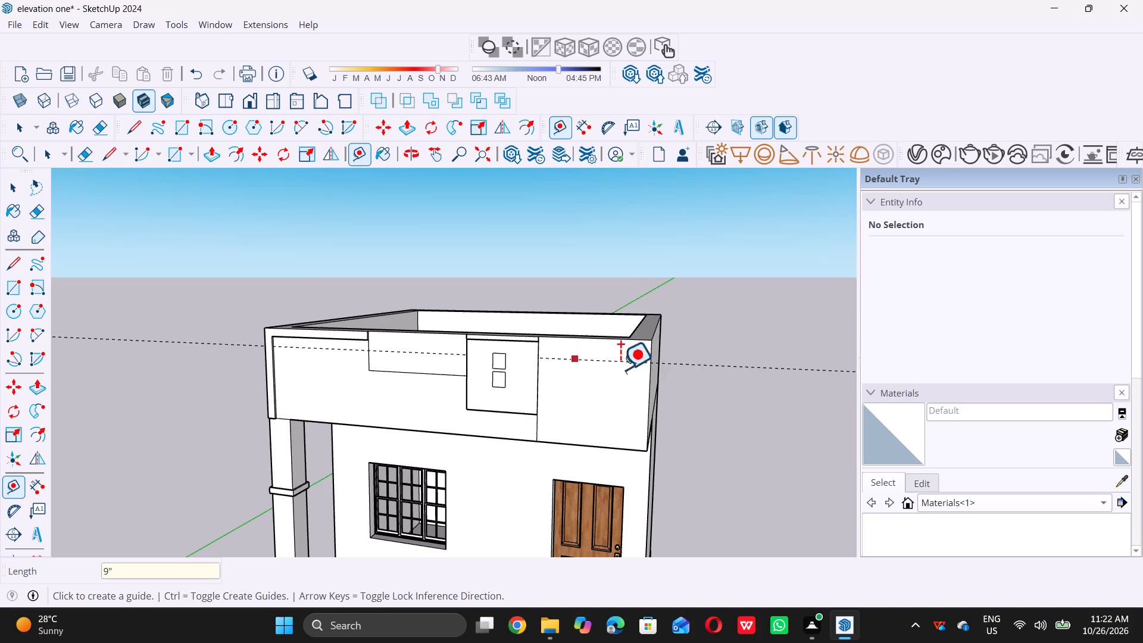
Place a vertical guide on the parapet front 9" in from its end edge on the door side.
scroll(597, 407, up, 4)
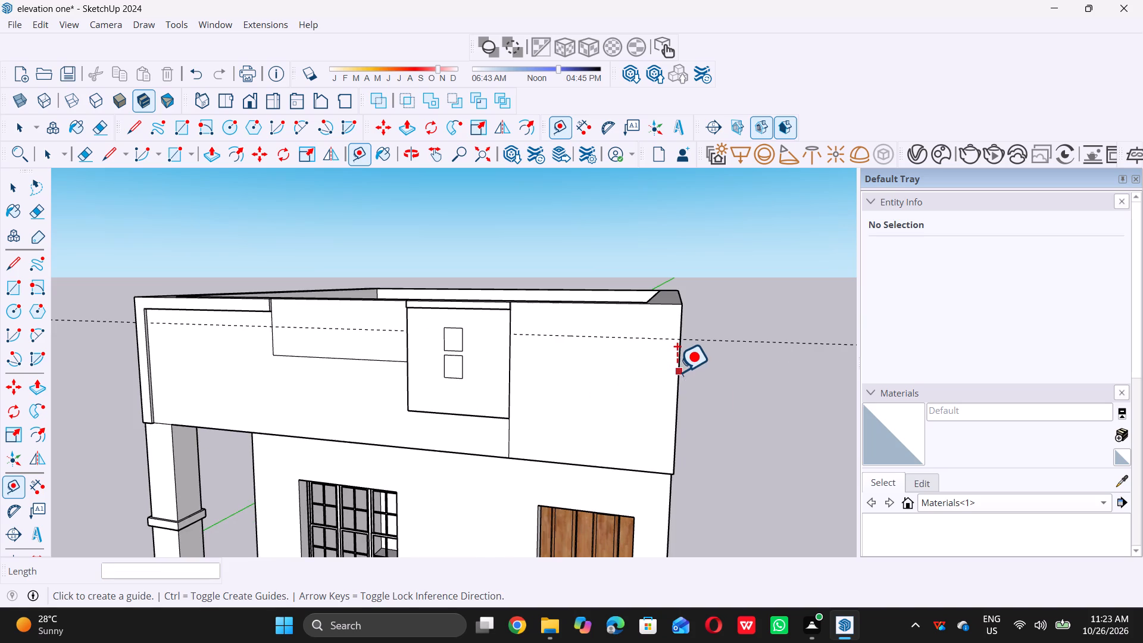
drag(677, 371, 672, 372)
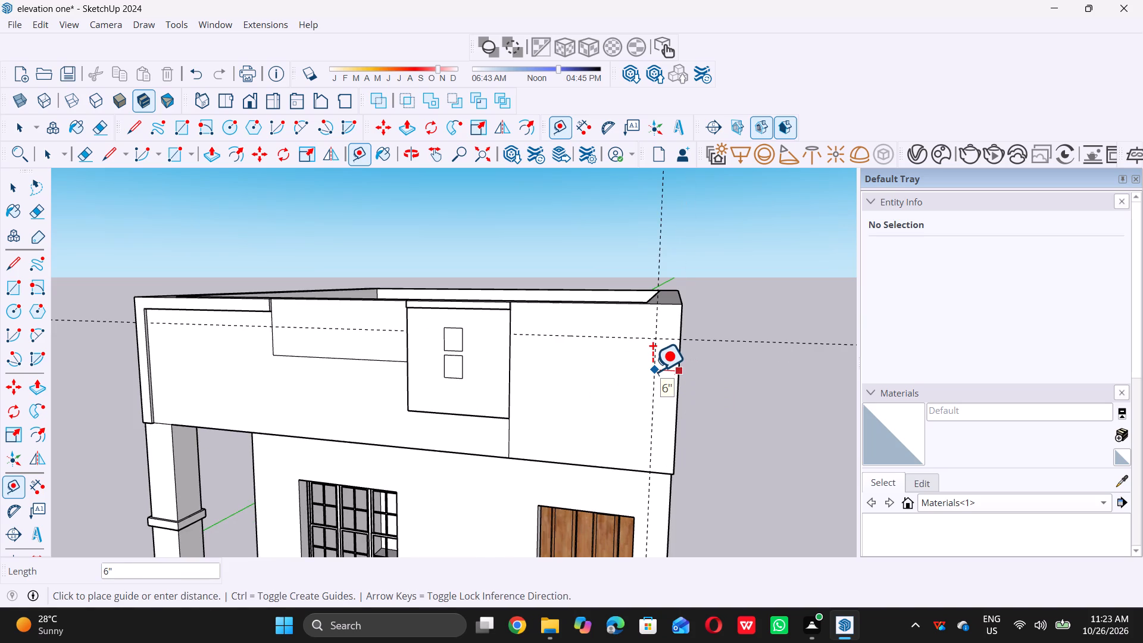
key(9)
key(shift+quotedbl)
key(Return)
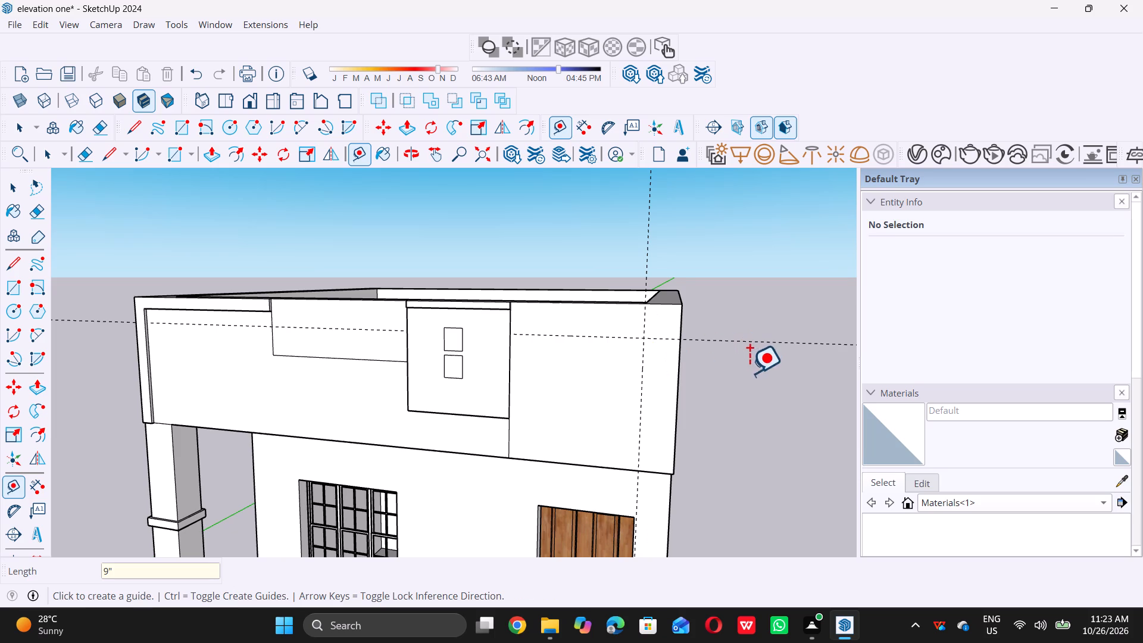
Examine the guides and the plain parapet section above the door against the whole house from different angles and distances.
scroll(674, 326, down, 6)
middle_drag(578, 401, 618, 397)
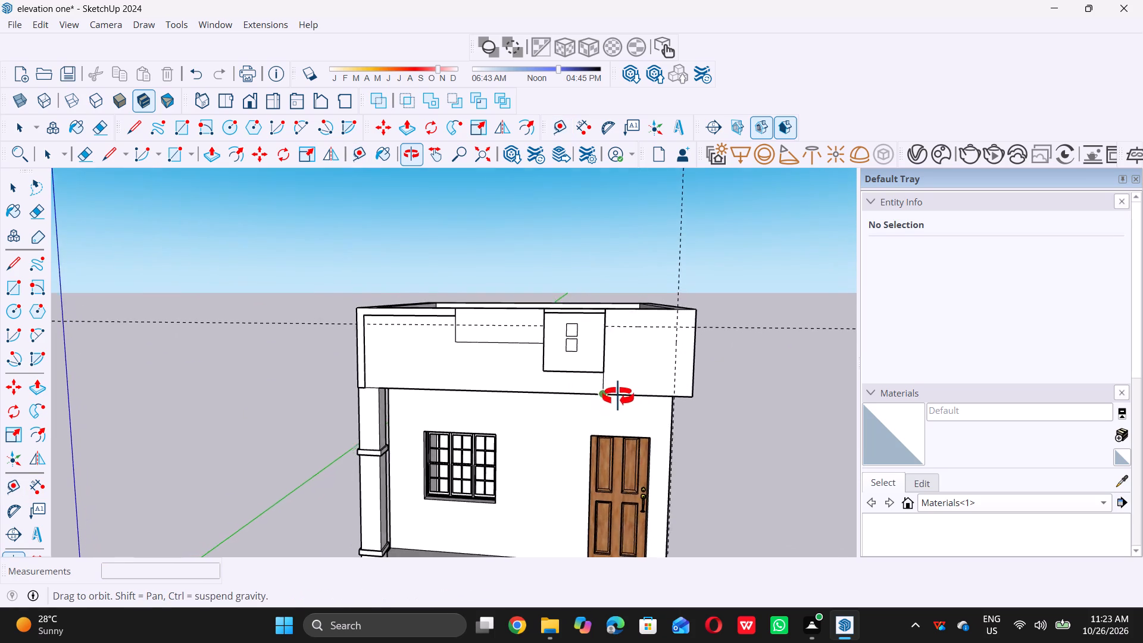
middle_drag(618, 397, 620, 398)
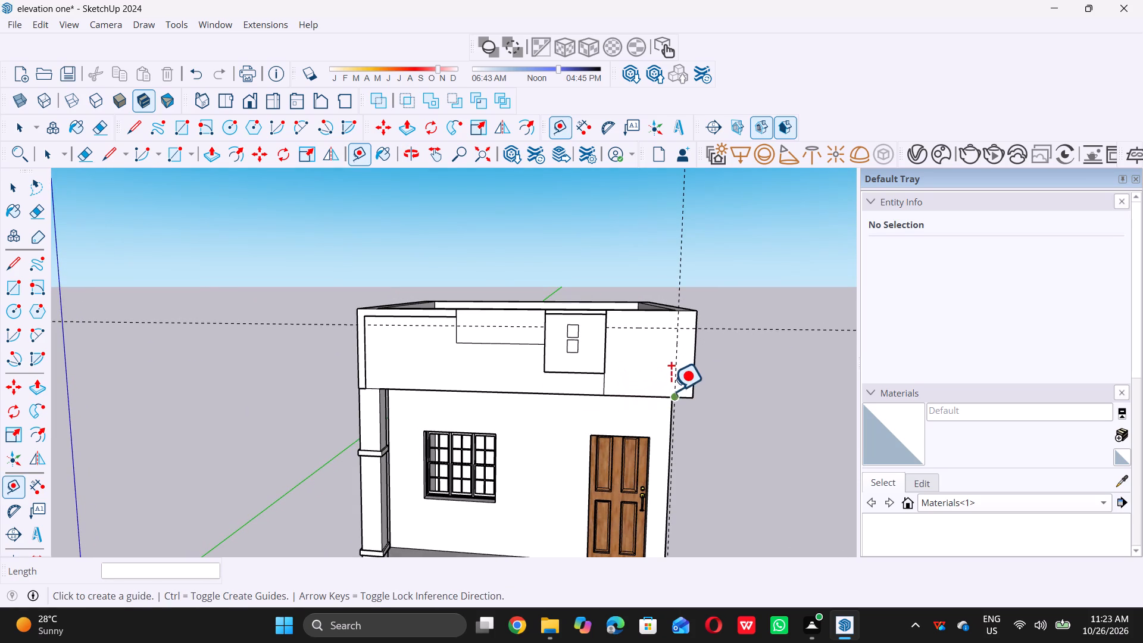
key(space)
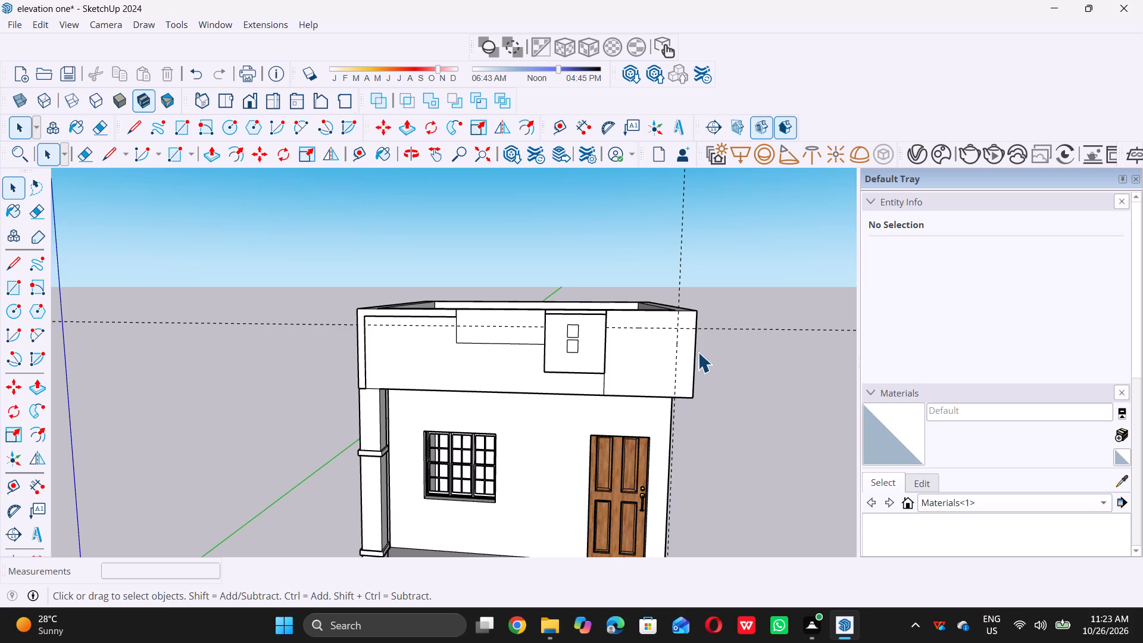
middle_drag(684, 351, 579, 337)
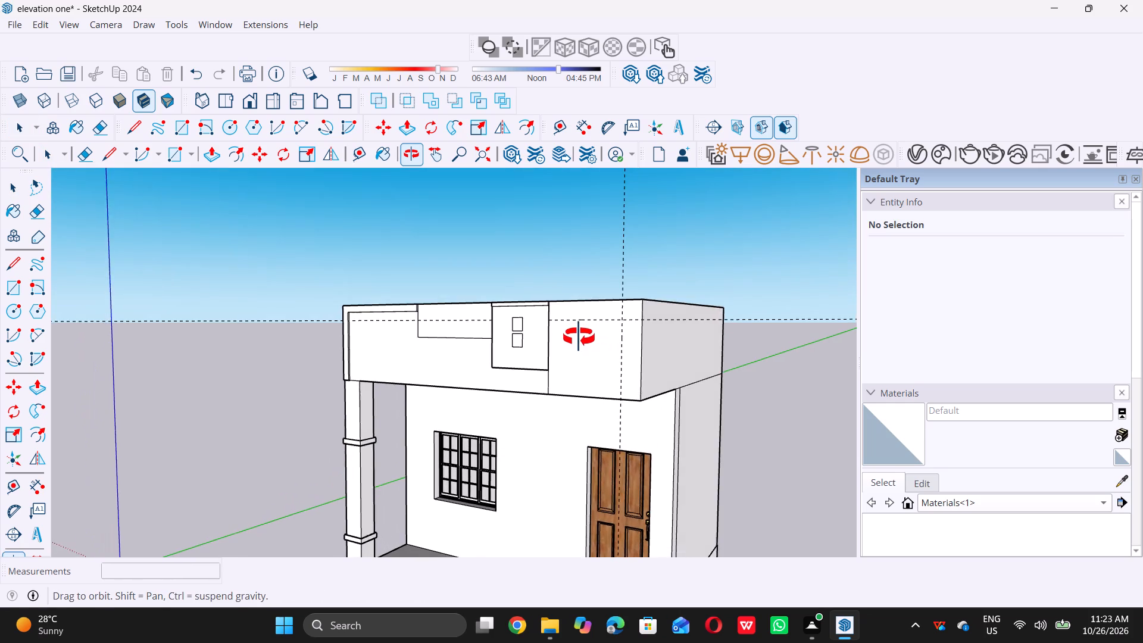
middle_drag(579, 337, 611, 345)
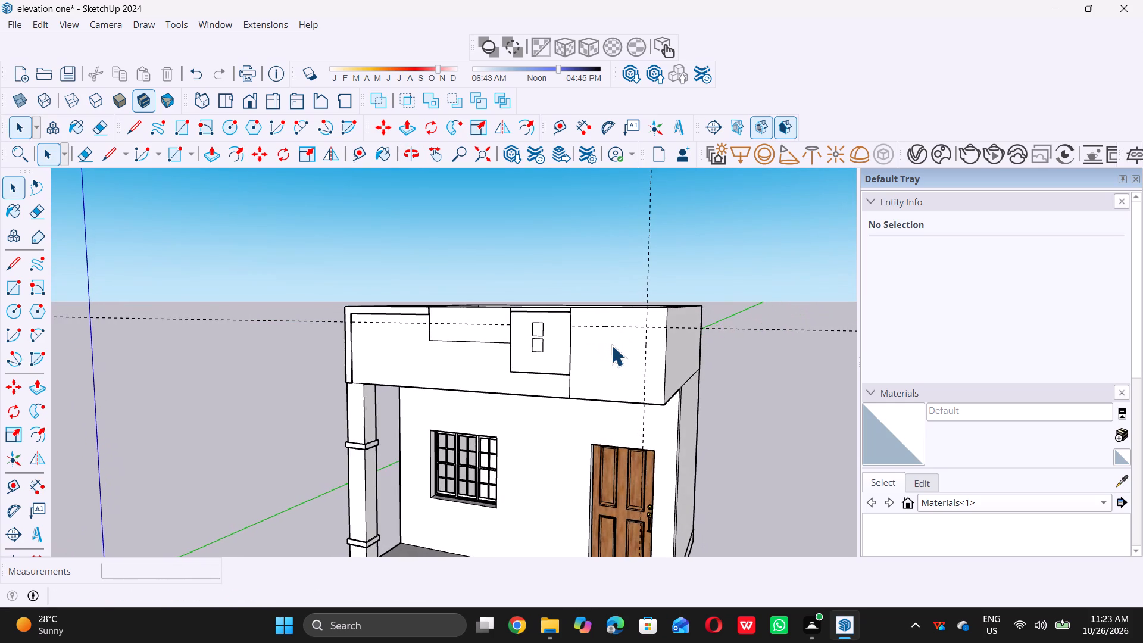
scroll(613, 342, down, 5)
middle_drag(567, 364, 582, 397)
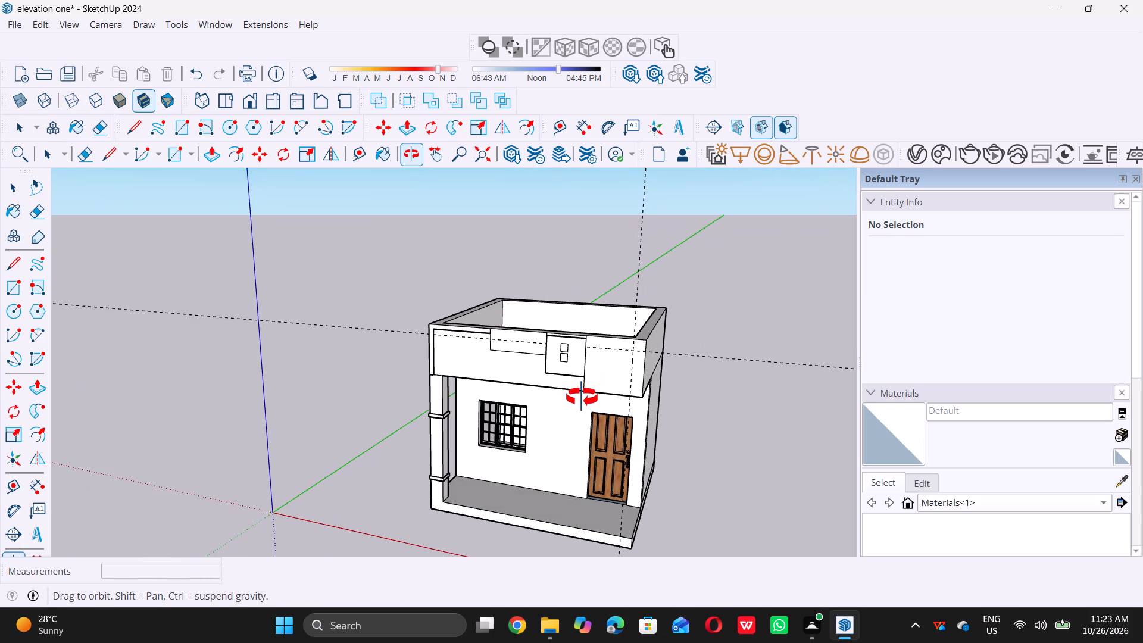
middle_drag(582, 397, 586, 396)
scroll(586, 396, up, 1)
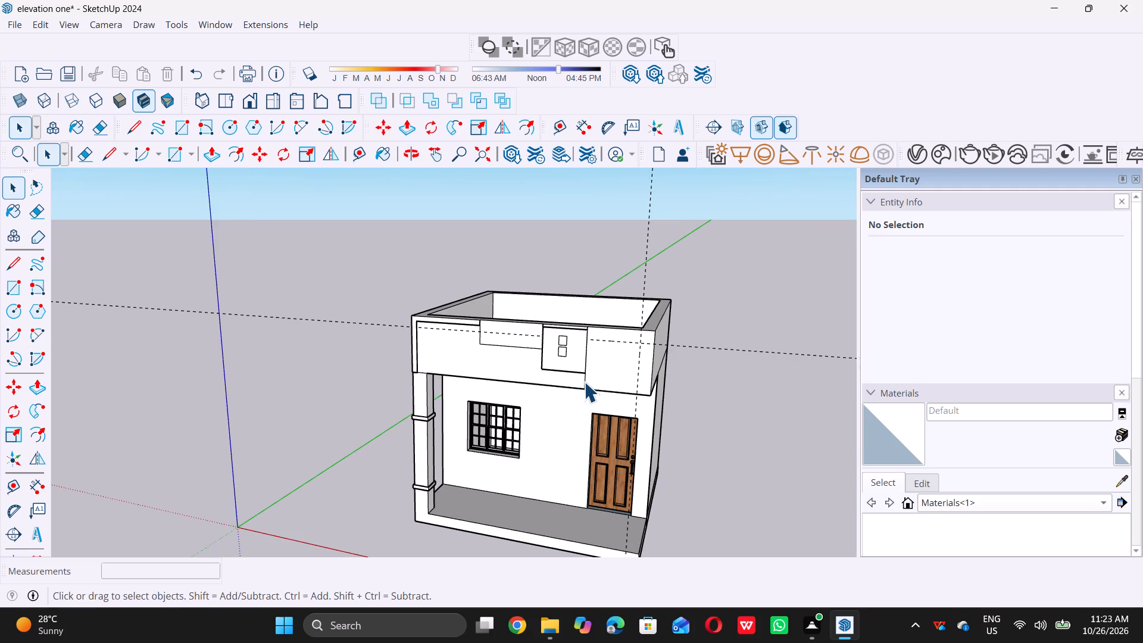
key(space)
Push/Pull the parapet's end face on the door side outward by 2'.
middle_drag(688, 363, 611, 360)
scroll(638, 370, up, 3)
click(635, 372)
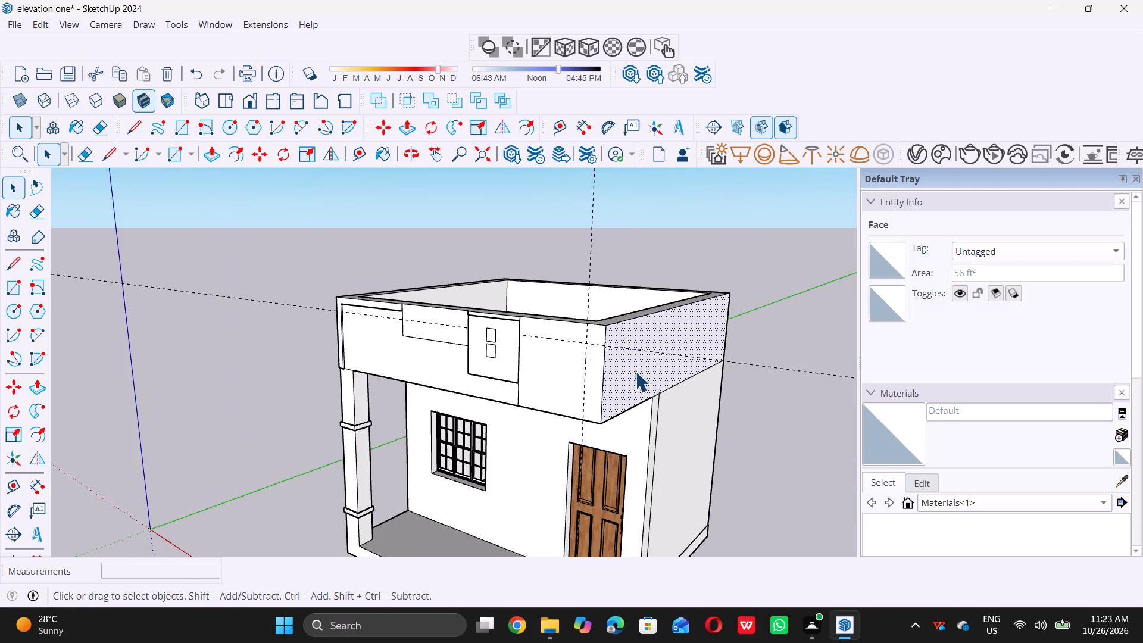
key(p)
click(633, 368)
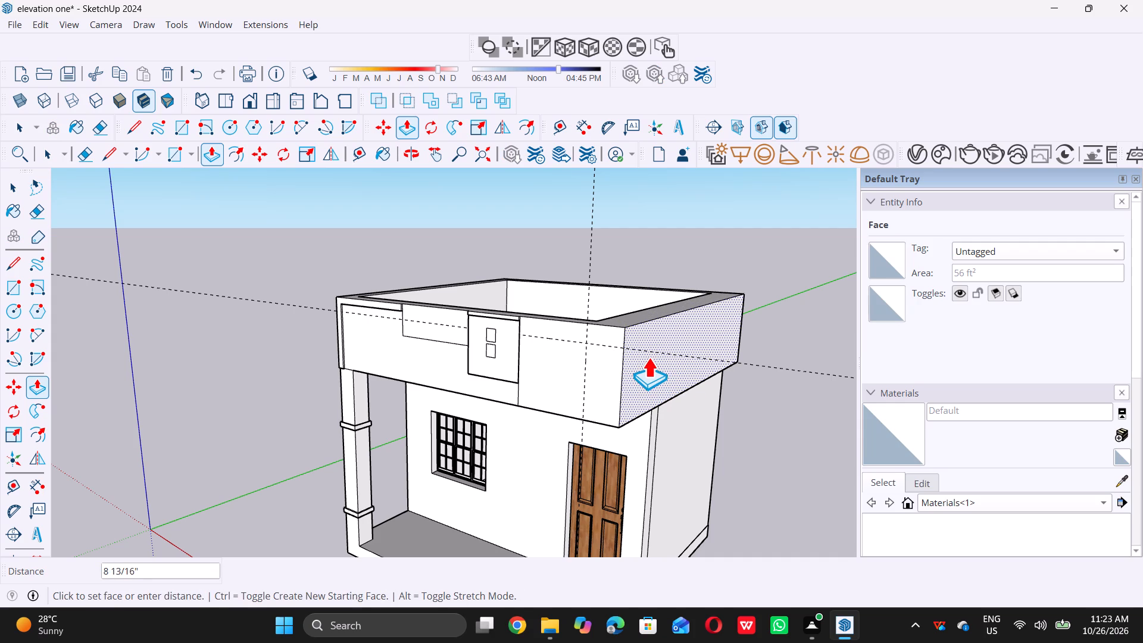
scroll(644, 355, down, 1)
middle_drag(645, 355, 694, 335)
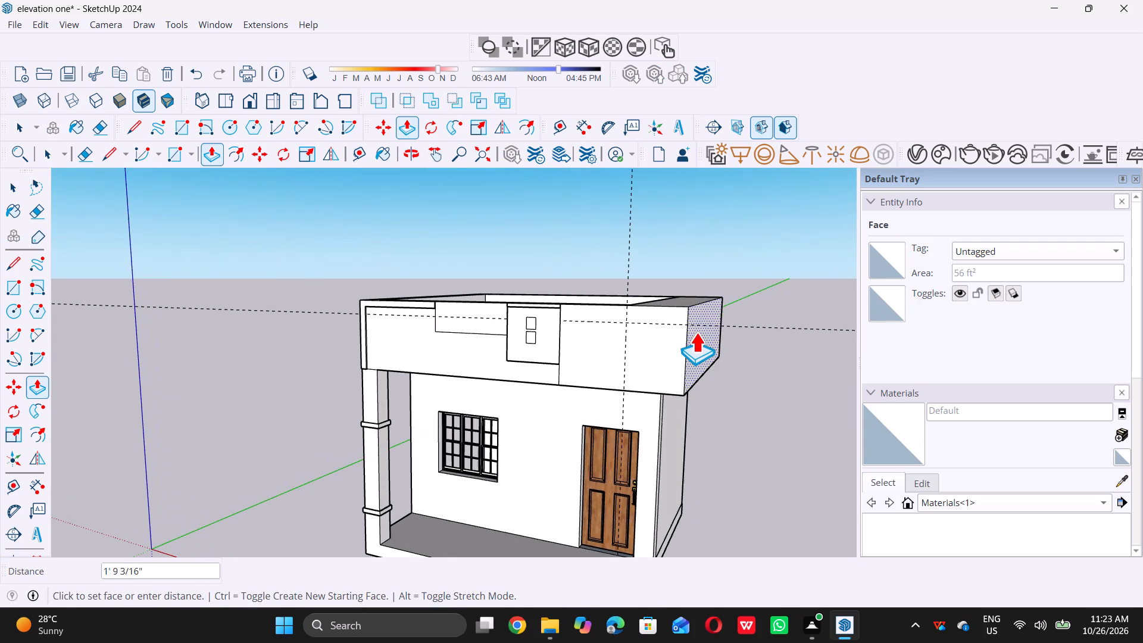
middle_drag(671, 321, 691, 324)
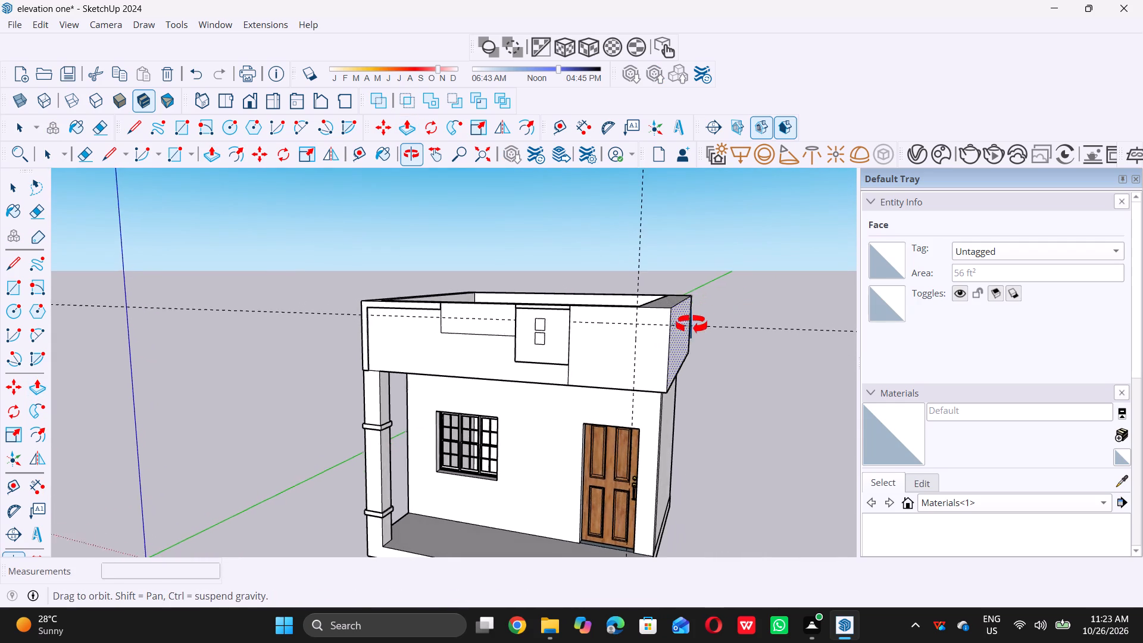
middle_drag(691, 324, 692, 324)
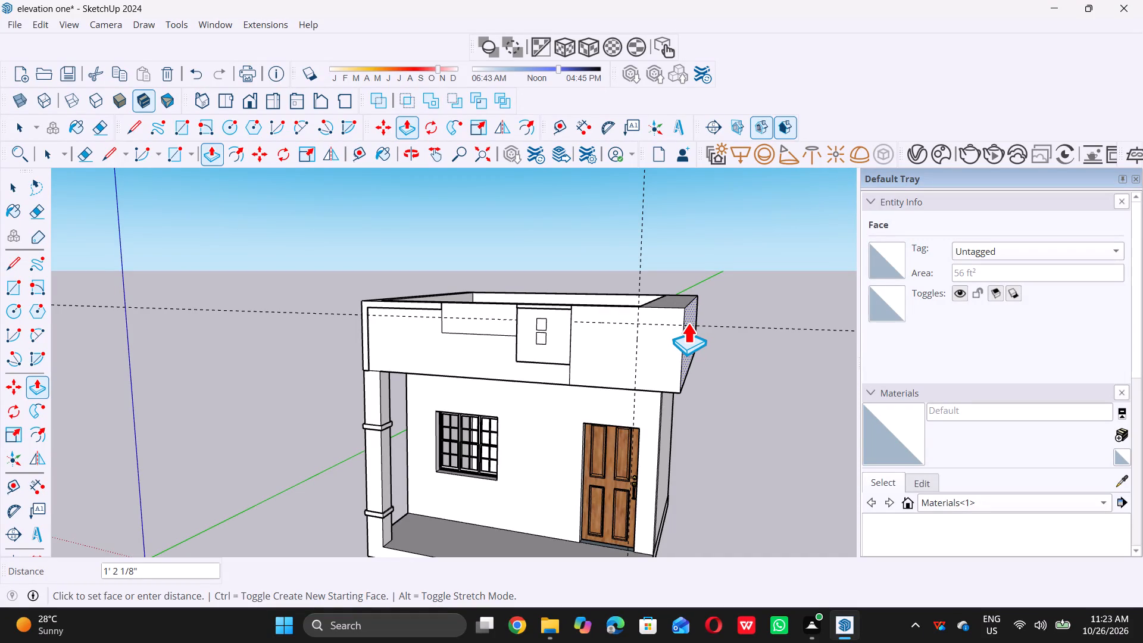
text(2')
key(Return)
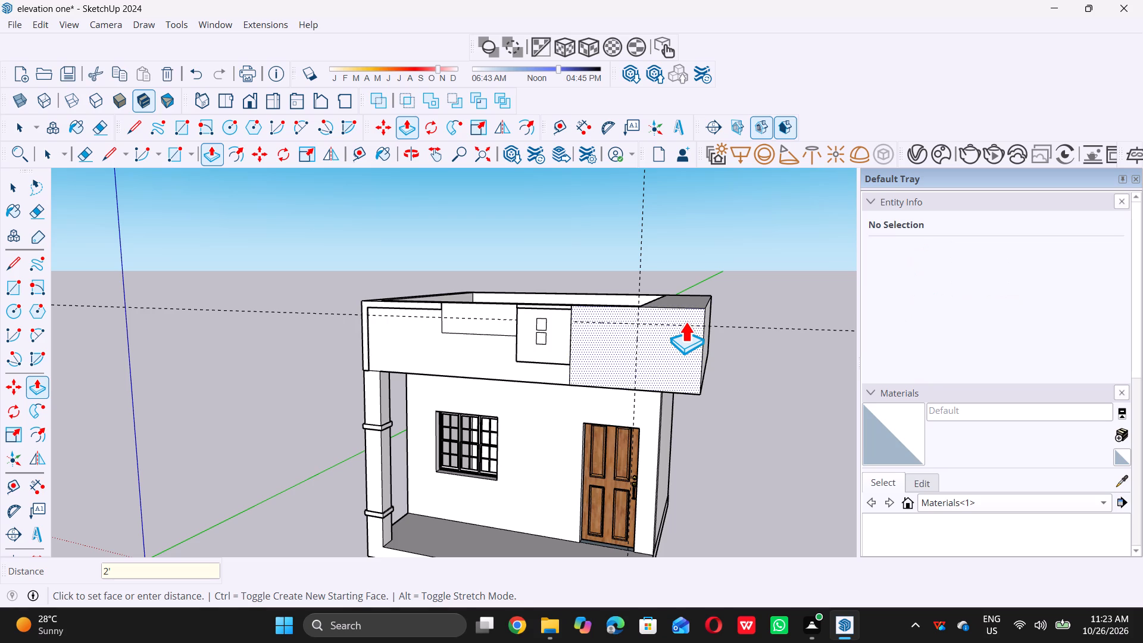
scroll(649, 368, down, 1)
middle_drag(653, 369, 693, 351)
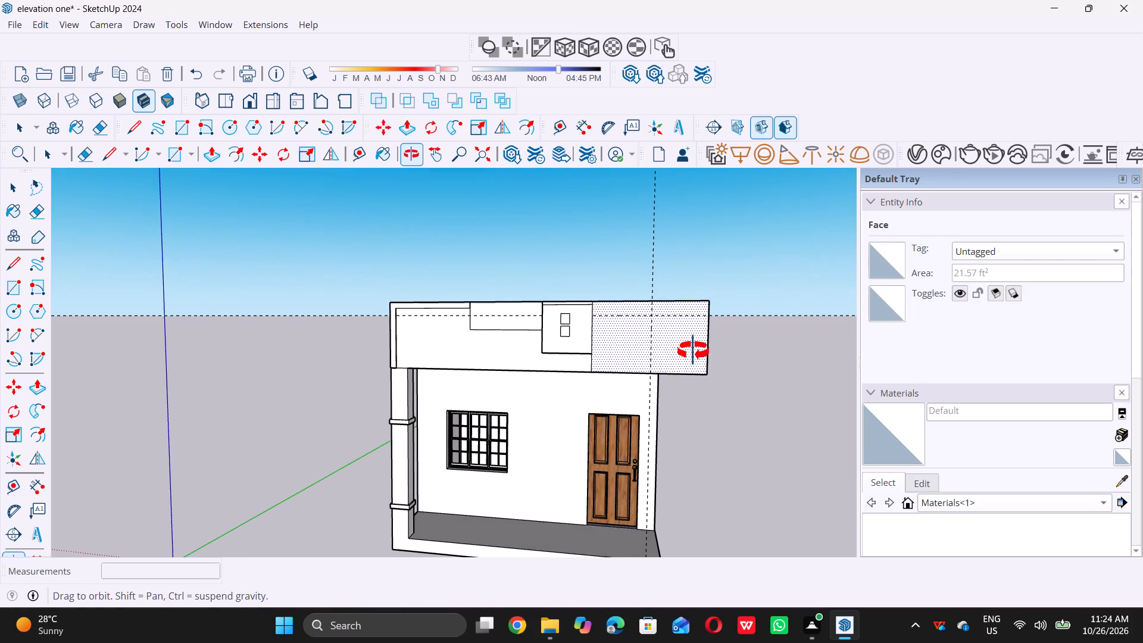
middle_drag(693, 351, 692, 352)
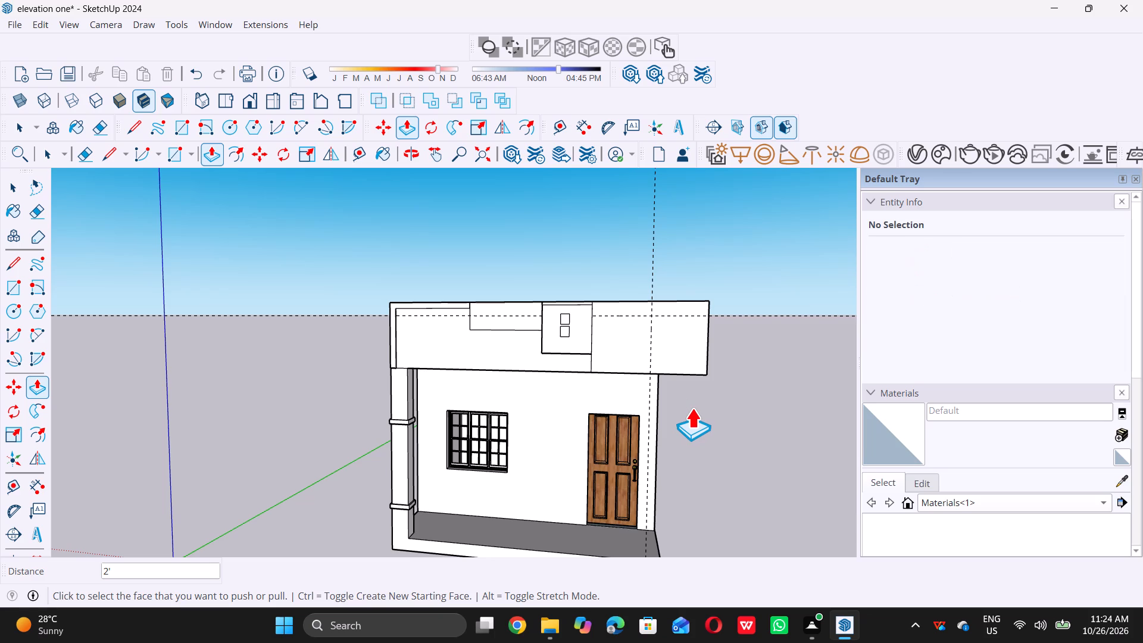
Undo the 2' extension and Push/Pull the parapet's end face on the door side outward by 1'5" instead.
key(ctrl+z)
middle_drag(731, 336, 730, 336)
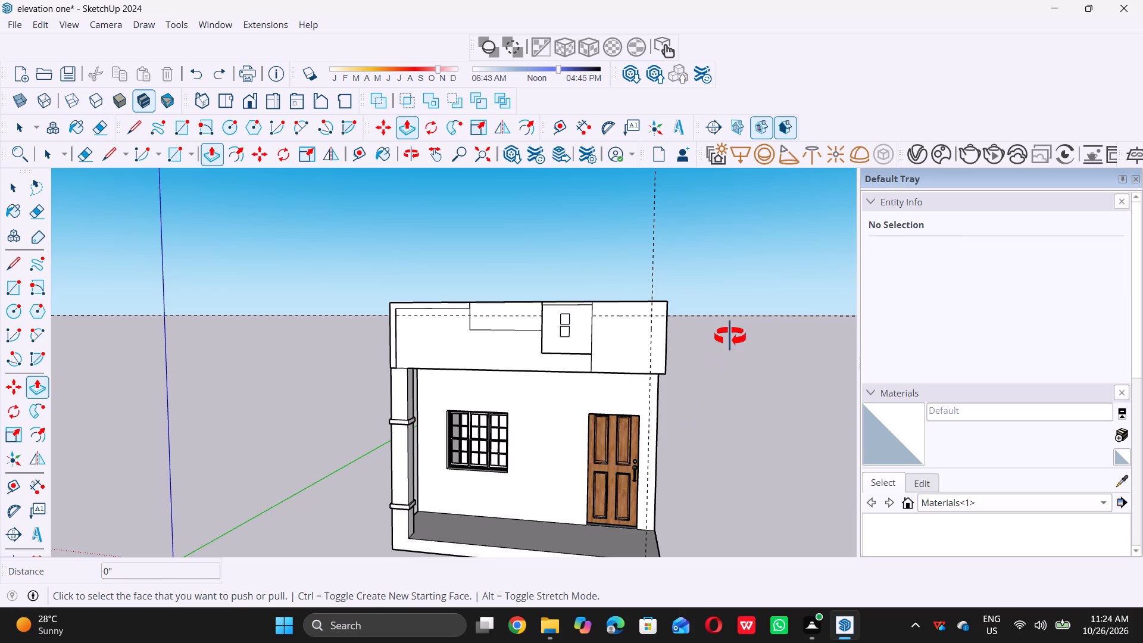
middle_drag(730, 336, 590, 345)
scroll(601, 357, up, 4)
click(604, 355)
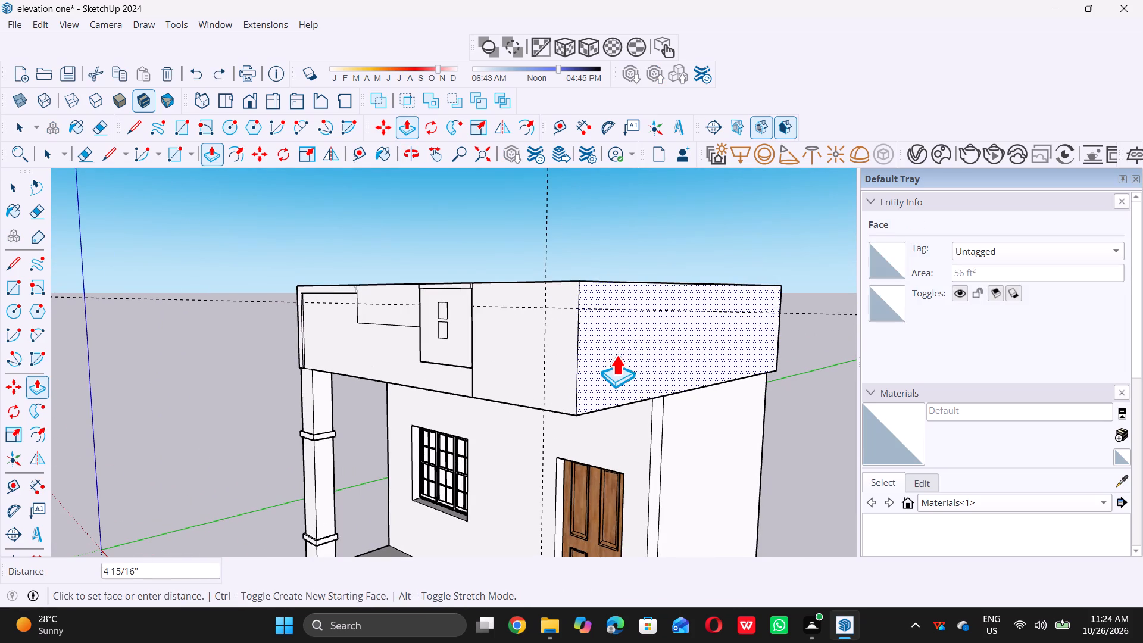
text(1.)
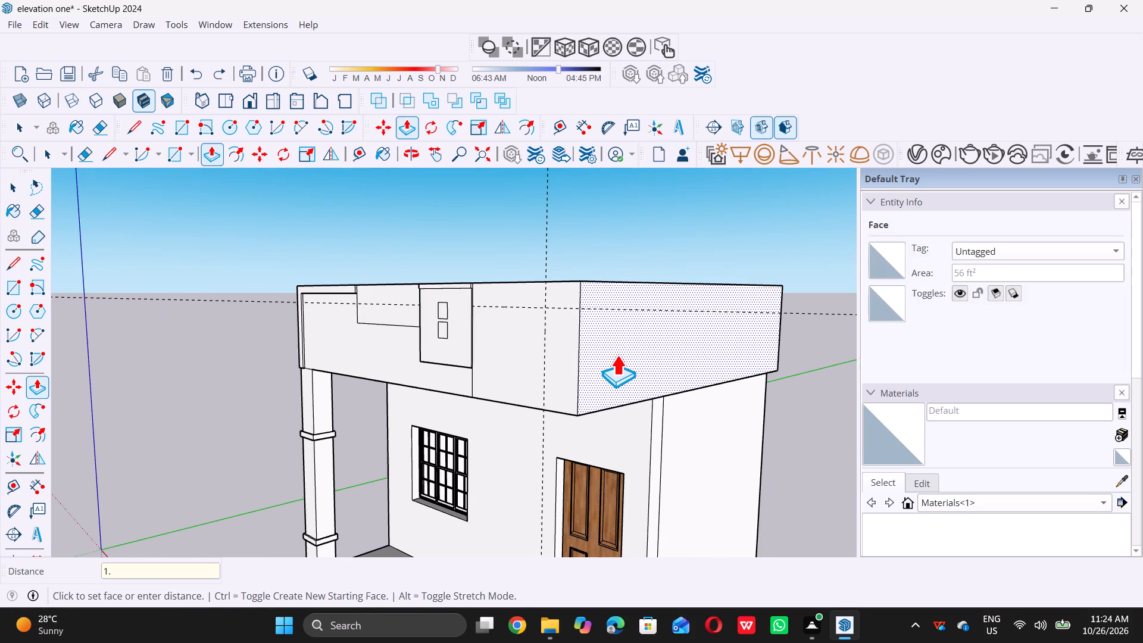
key(BackSpace)
key(apostrophe)
key(5)
key(shift+quotedbl)
key(Return)
scroll(605, 354, down, 2)
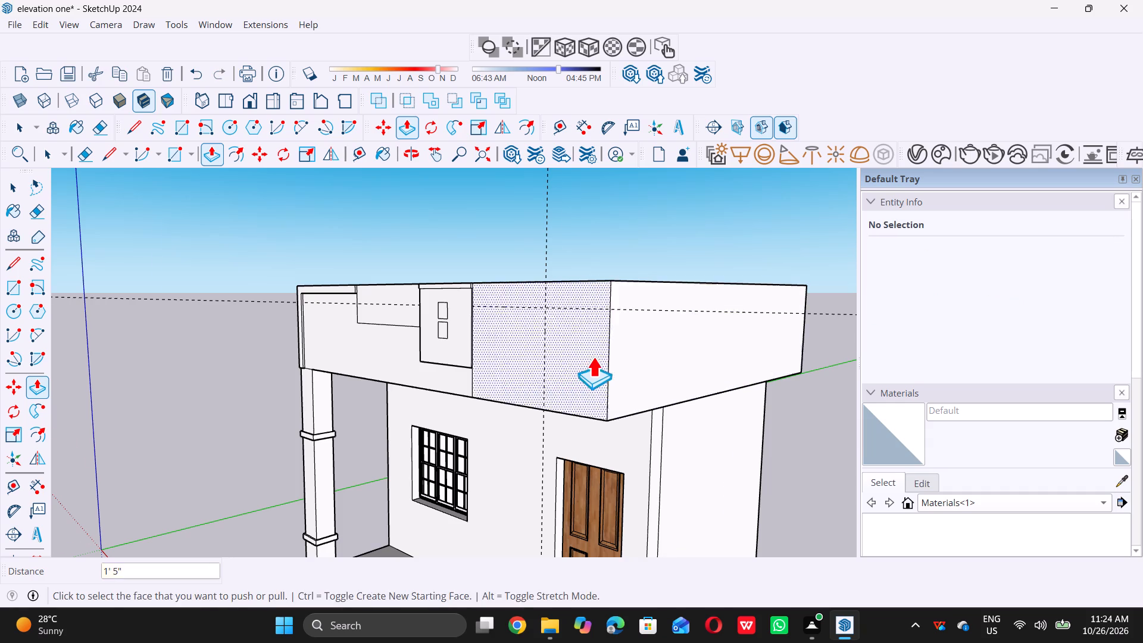
scroll(593, 357, down, 4)
middle_drag(549, 383, 741, 369)
key(space)
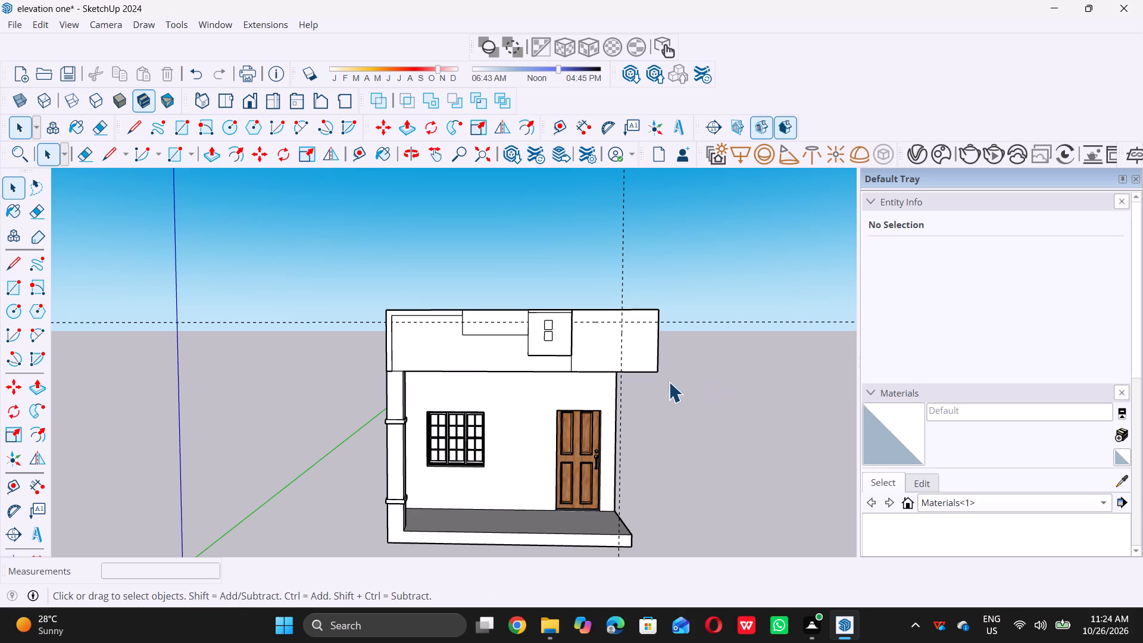
Place a vertical guide on the parapet front 9" in from its extended end edge on the door side.
middle_drag(660, 383, 619, 389)
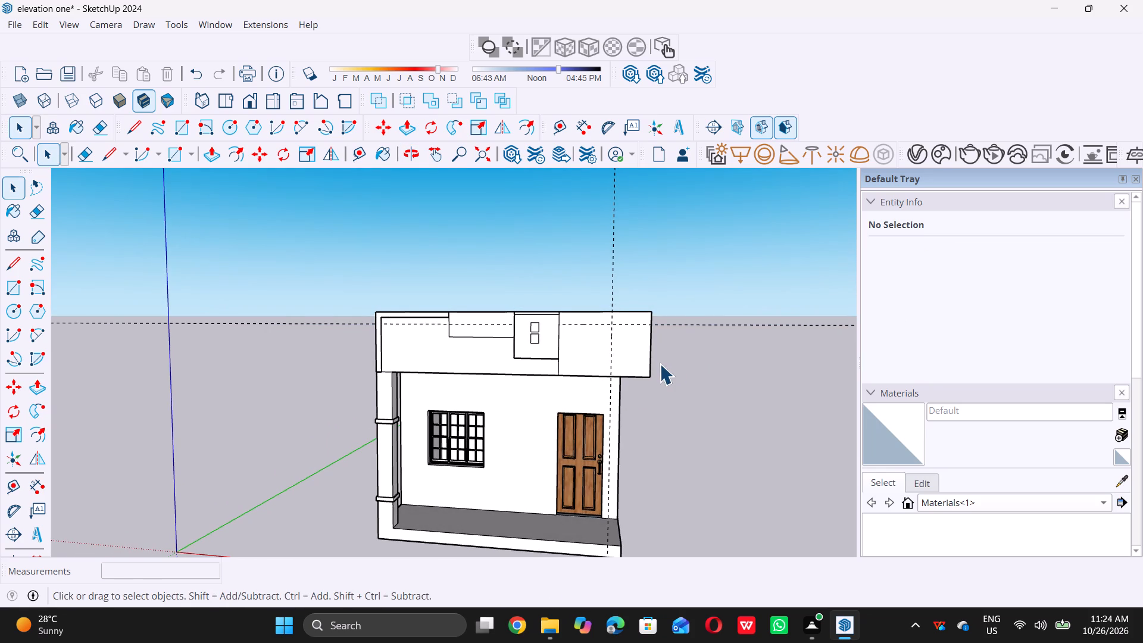
key(t)
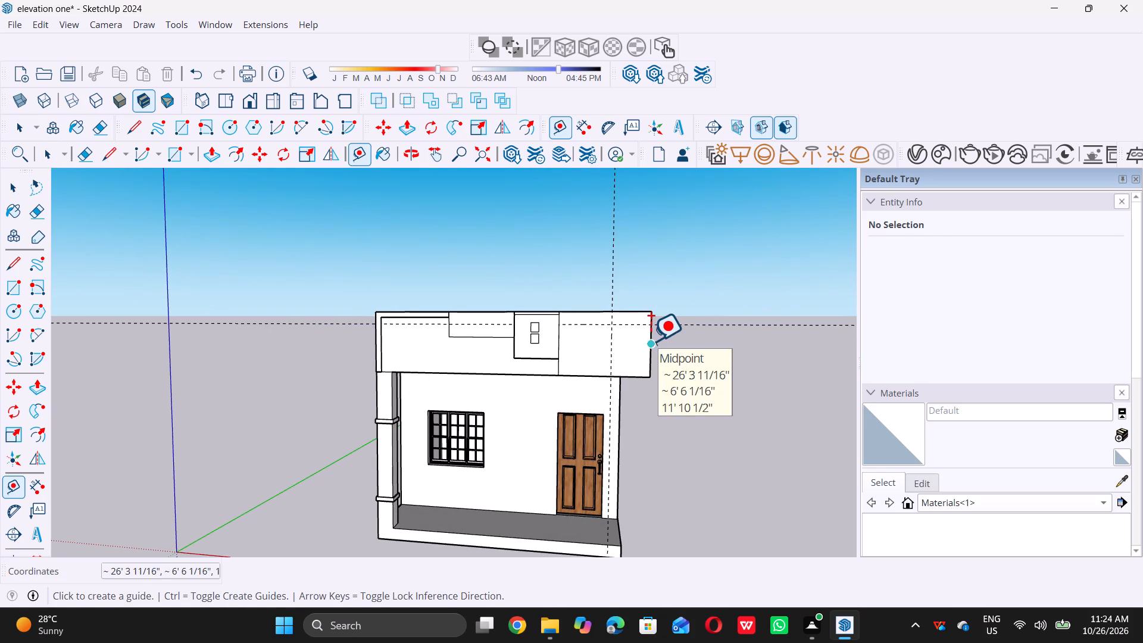
click(651, 341)
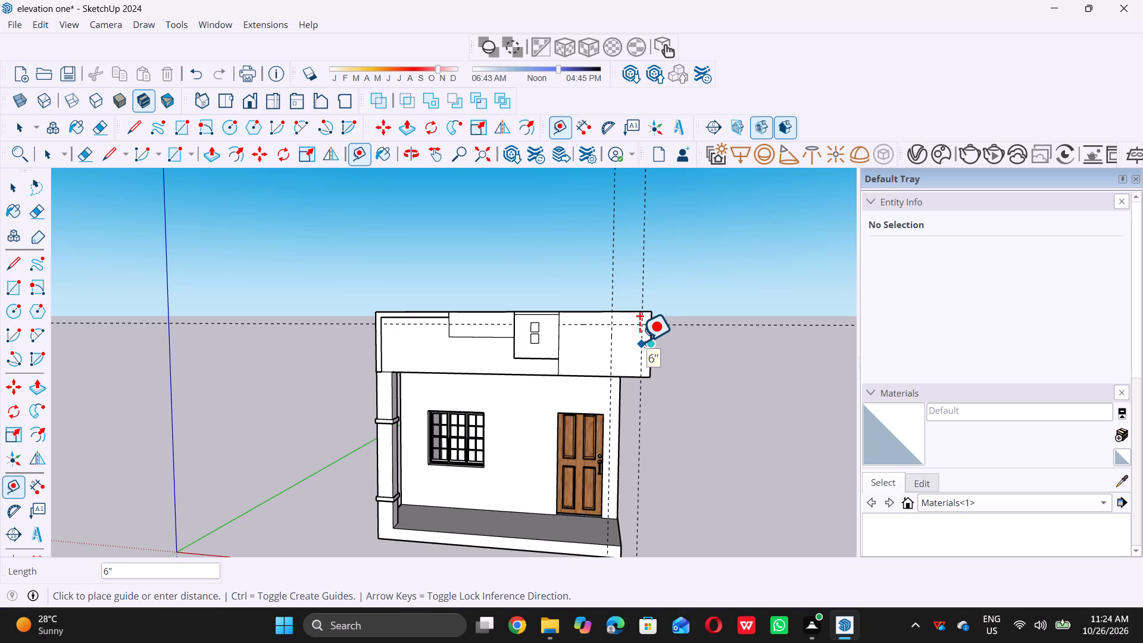
key(9)
key(shift+quotedbl)
key(Return)
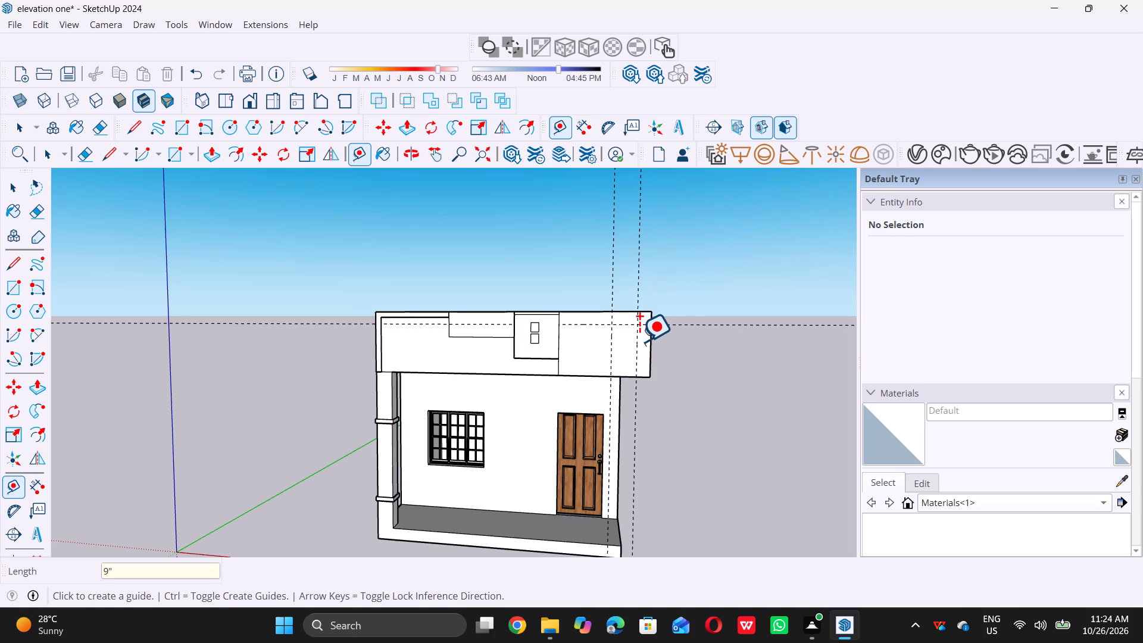
key(space)
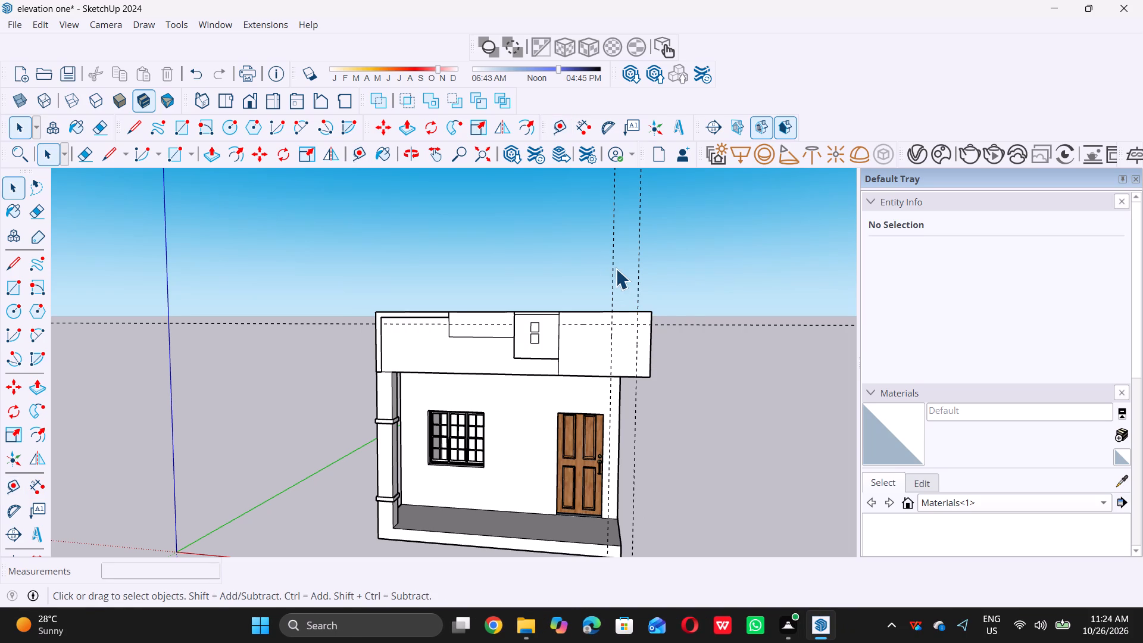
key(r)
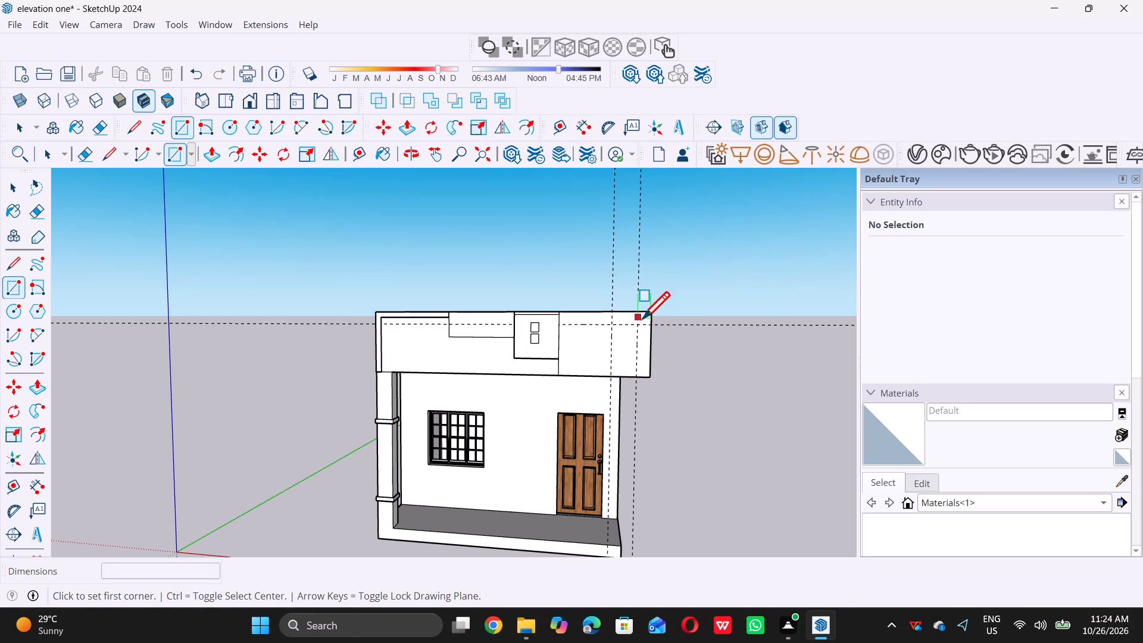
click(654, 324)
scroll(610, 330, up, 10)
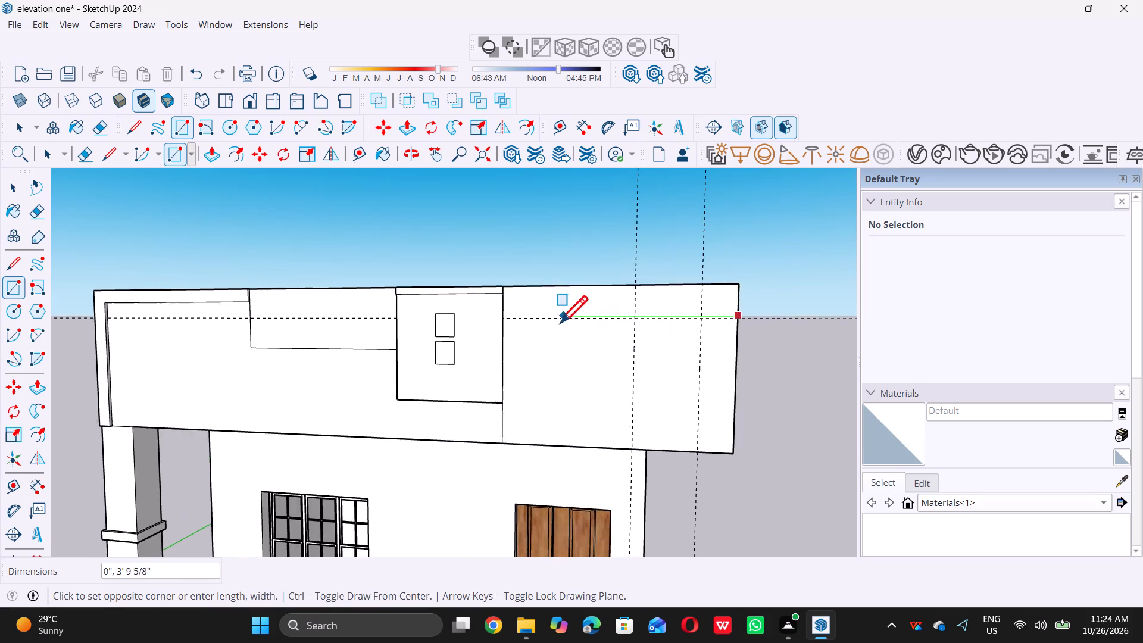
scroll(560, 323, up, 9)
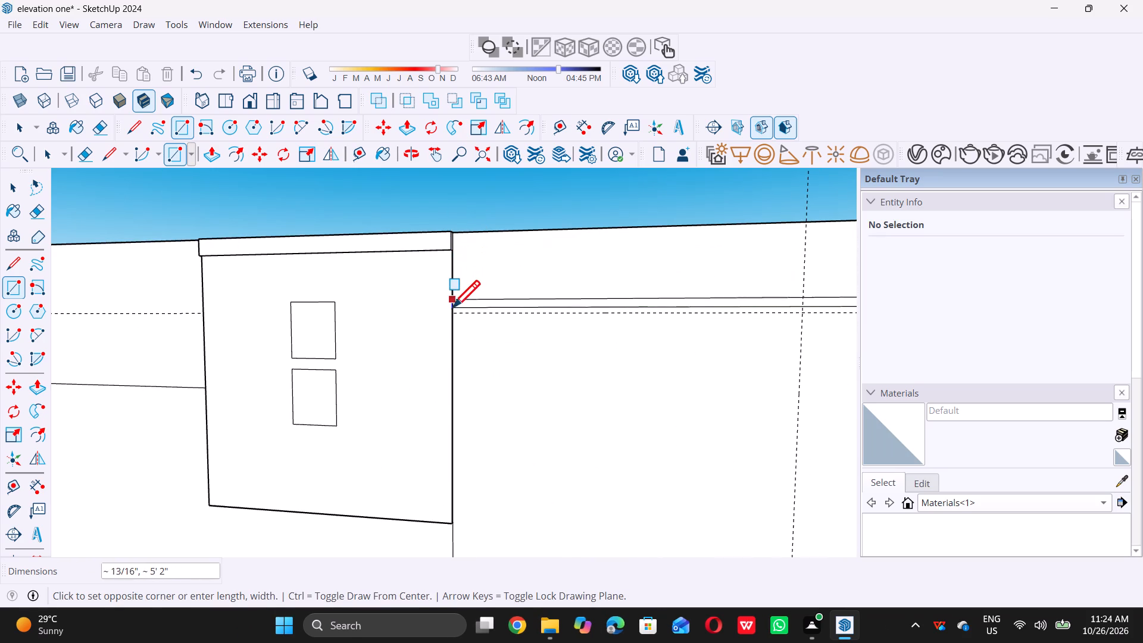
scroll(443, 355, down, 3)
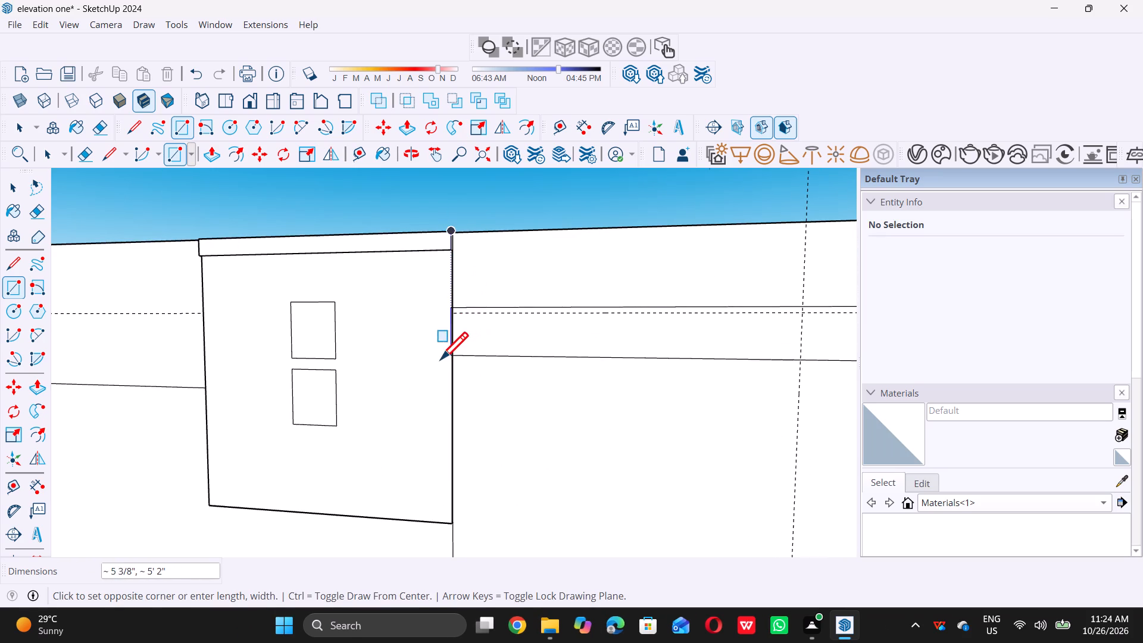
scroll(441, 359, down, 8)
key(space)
Draw a rectangle about 5'2" by 9" along the parapet's top, from the raised panel's corner to the door-side end at the horizontal guide.
scroll(474, 307, up, 2)
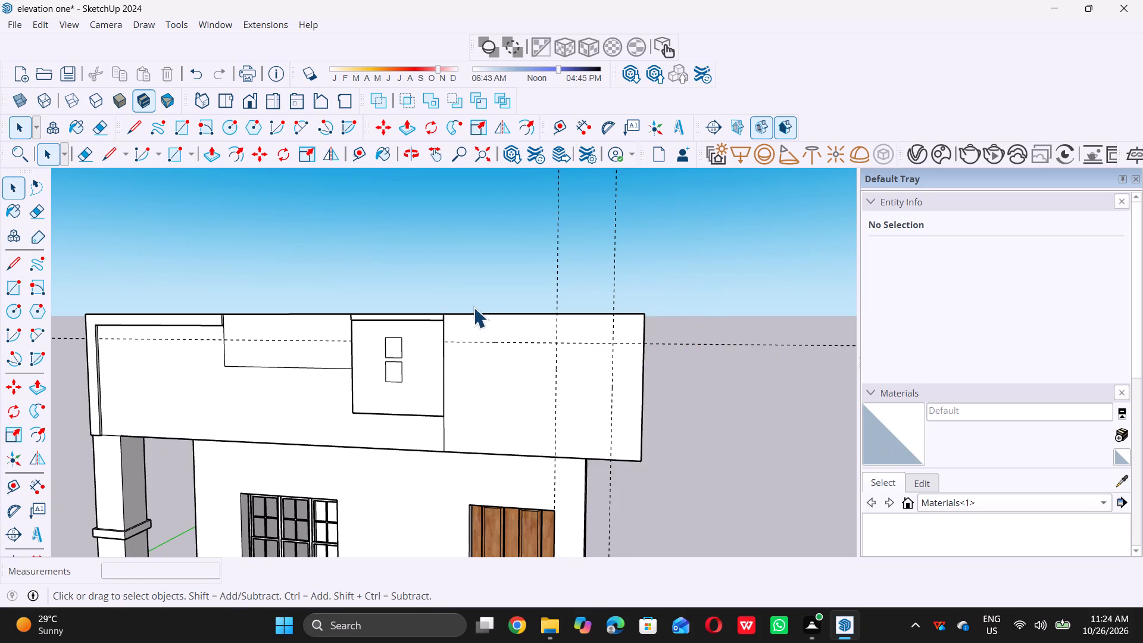
scroll(473, 307, up, 4)
key(r)
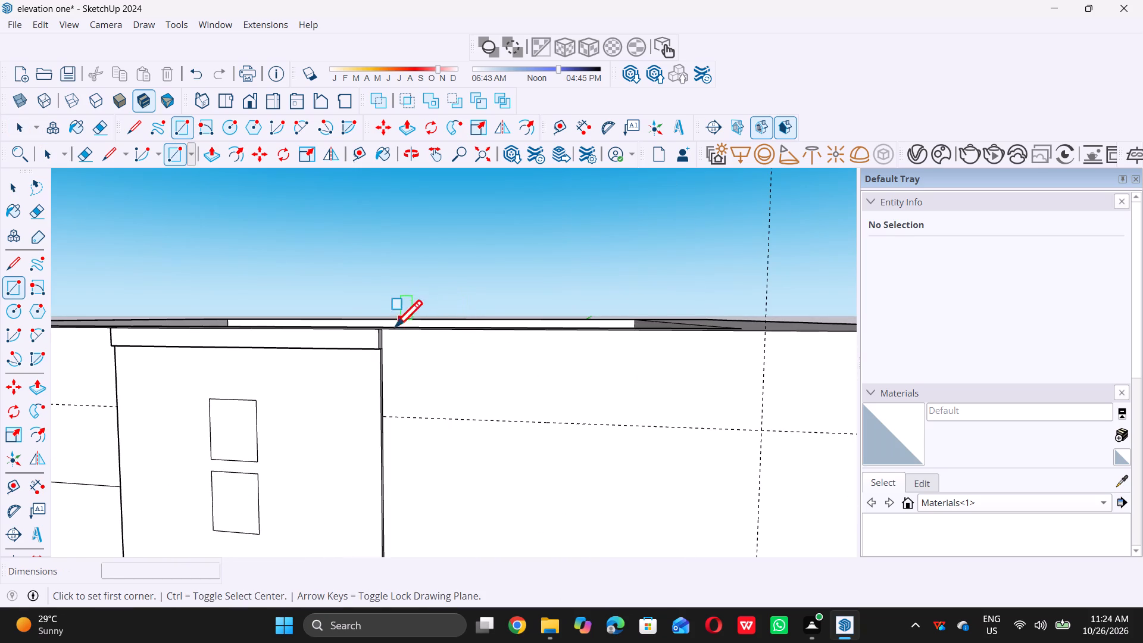
scroll(389, 333, up, 19)
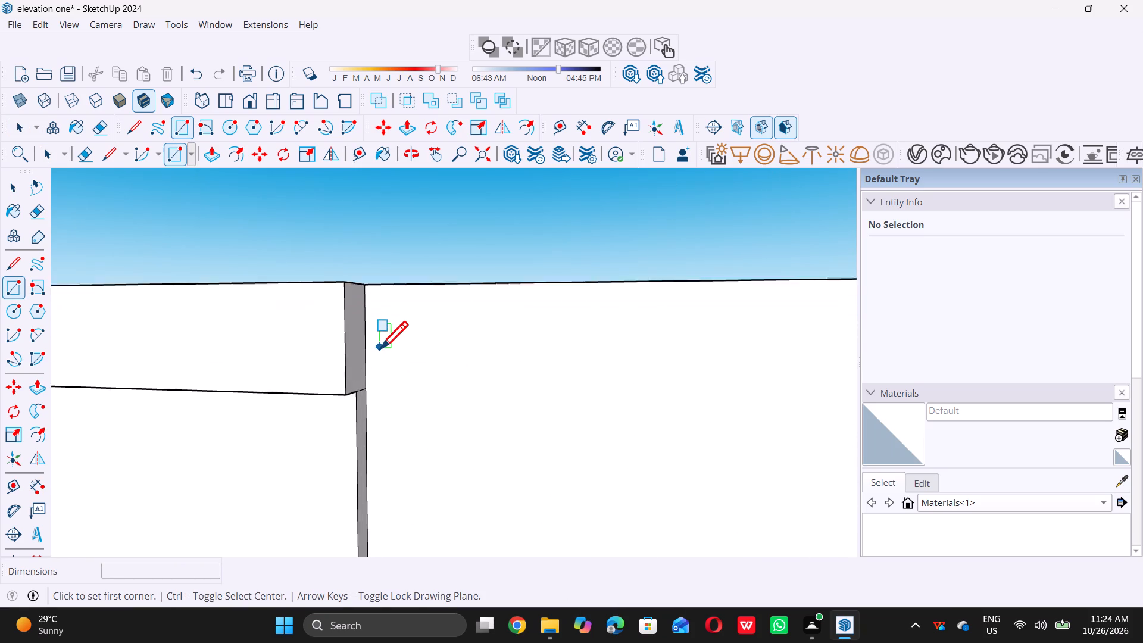
click(364, 270)
scroll(364, 270, down, 2)
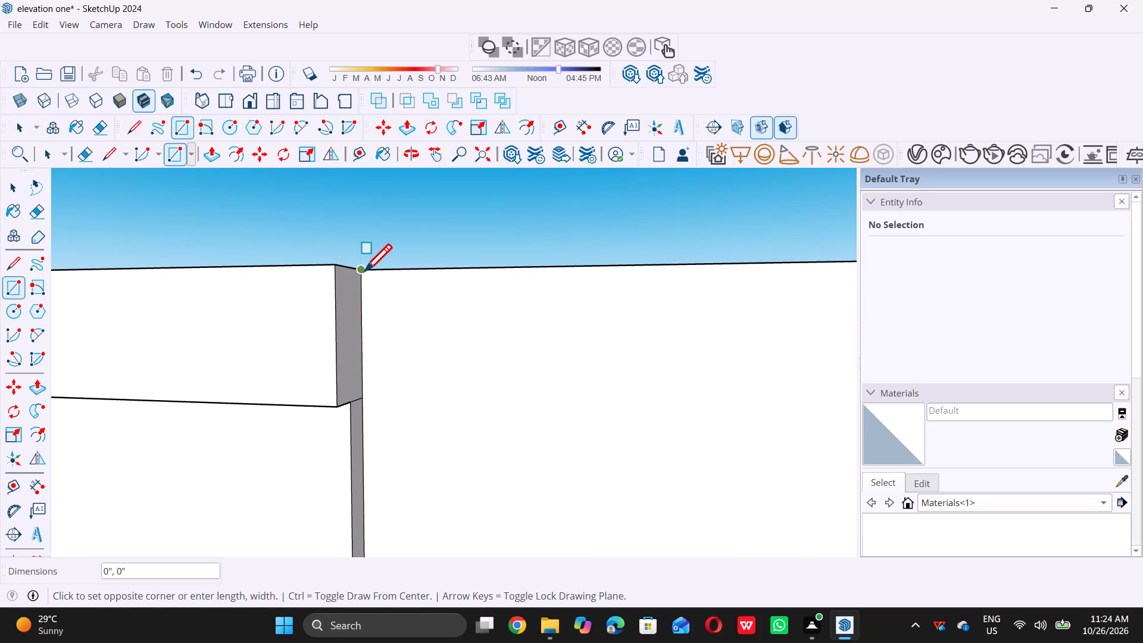
scroll(364, 271, down, 20)
scroll(364, 271, down, 6)
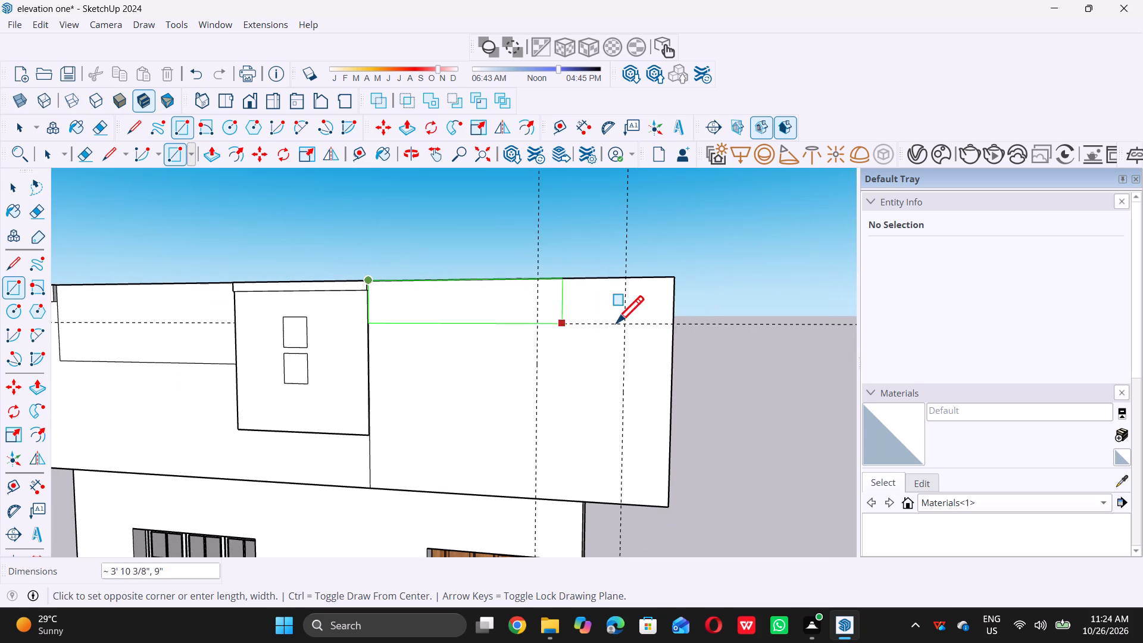
scroll(674, 325, up, 9)
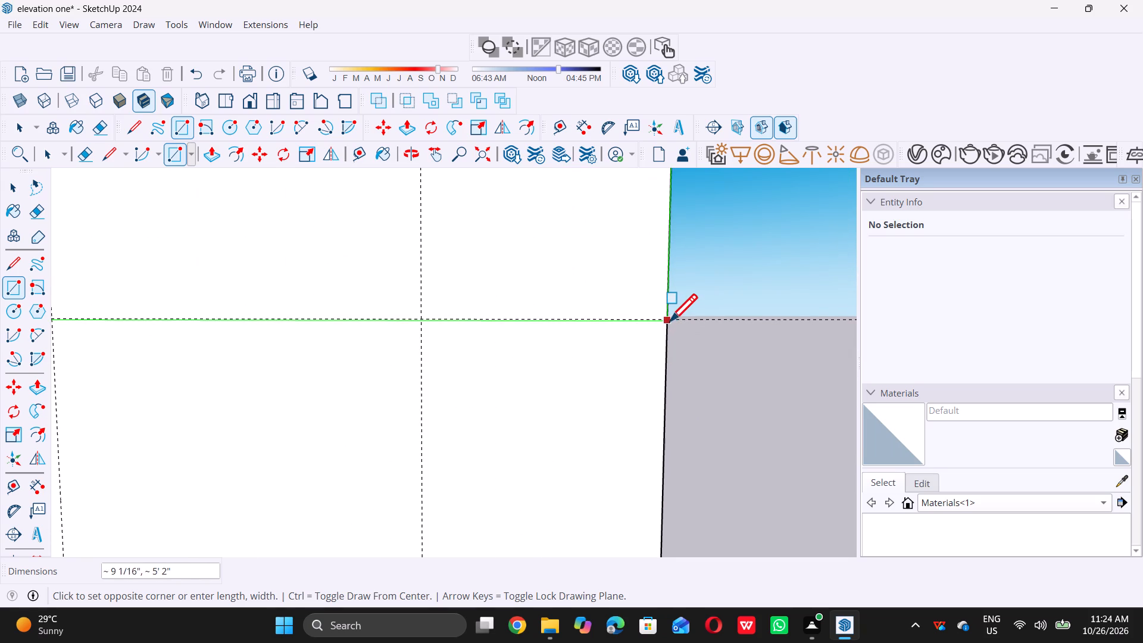
click(666, 321)
Draw a 9" by 3'9" vertical rectangle at the parapet's door-side end, from the new guide's top to the bottom corner.
scroll(666, 328, down, 11)
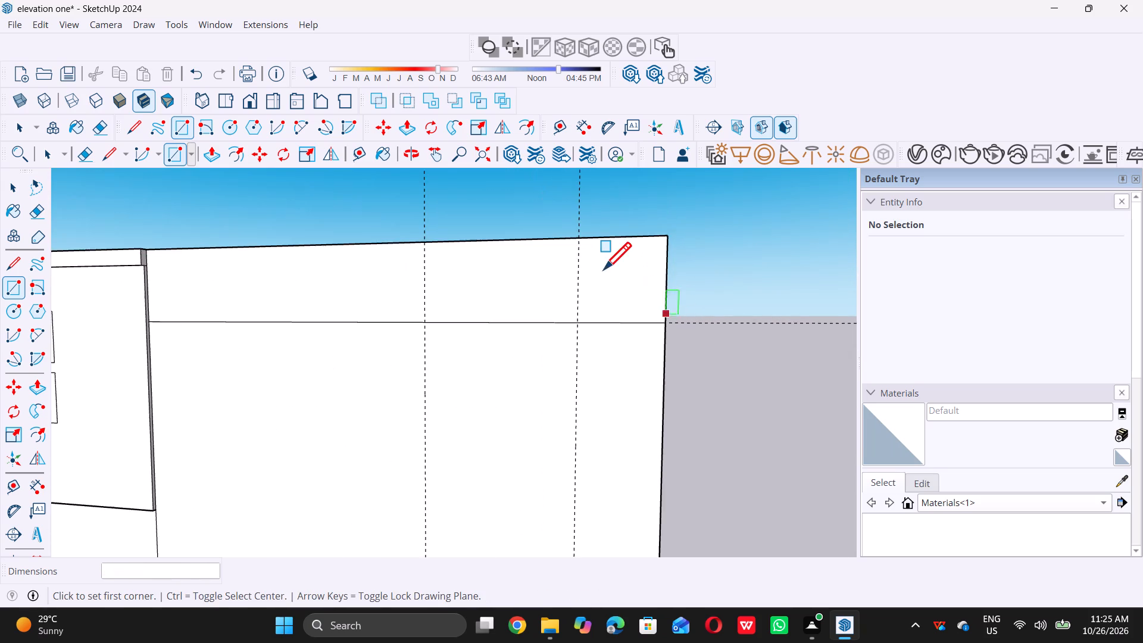
scroll(604, 269, down, 4)
click(585, 246)
scroll(585, 246, down, 2)
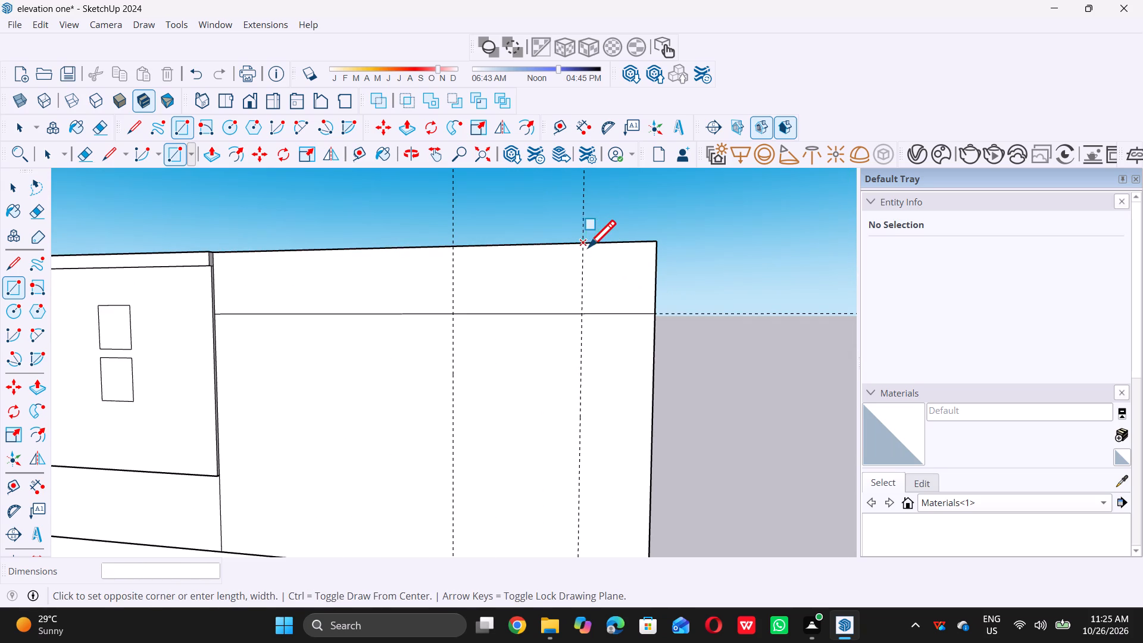
scroll(588, 247, down, 8)
scroll(605, 405, up, 5)
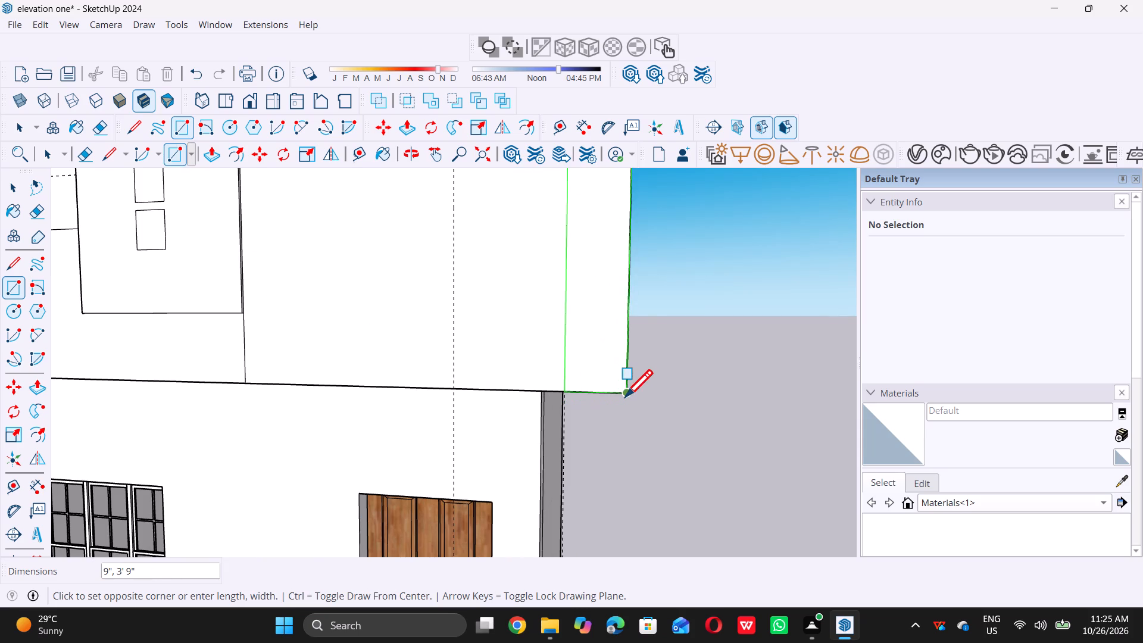
click(627, 391)
key(space)
Place a vertical guide on the parapet front 9" in from its outer end edge on the pillar side.
scroll(672, 442, down, 5)
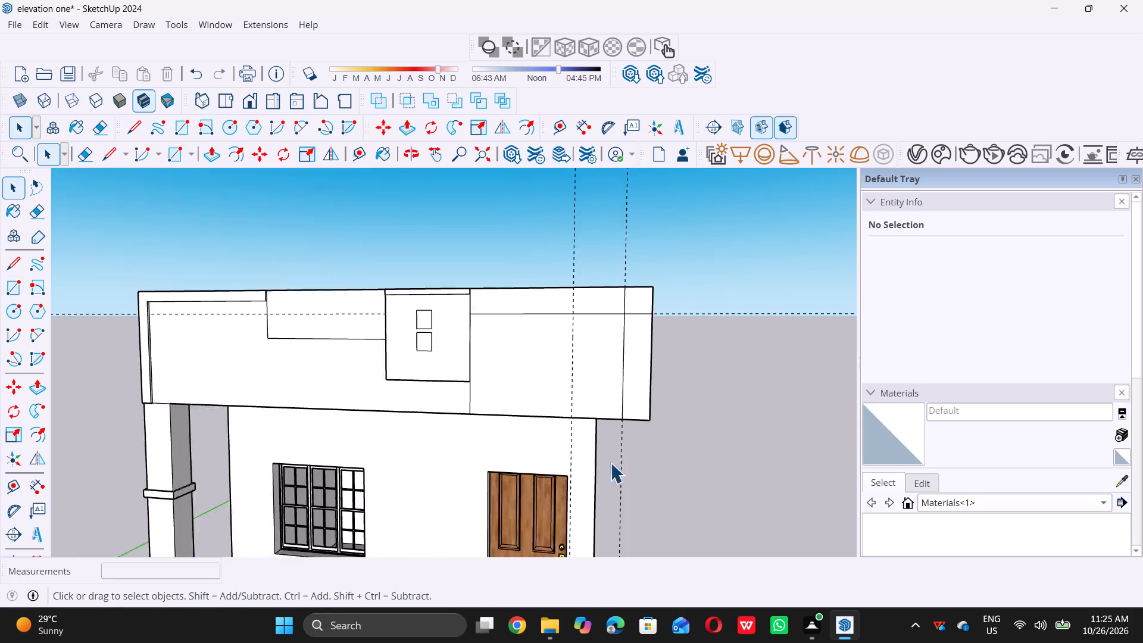
scroll(610, 463, down, 7)
middle_drag(531, 431, 602, 425)
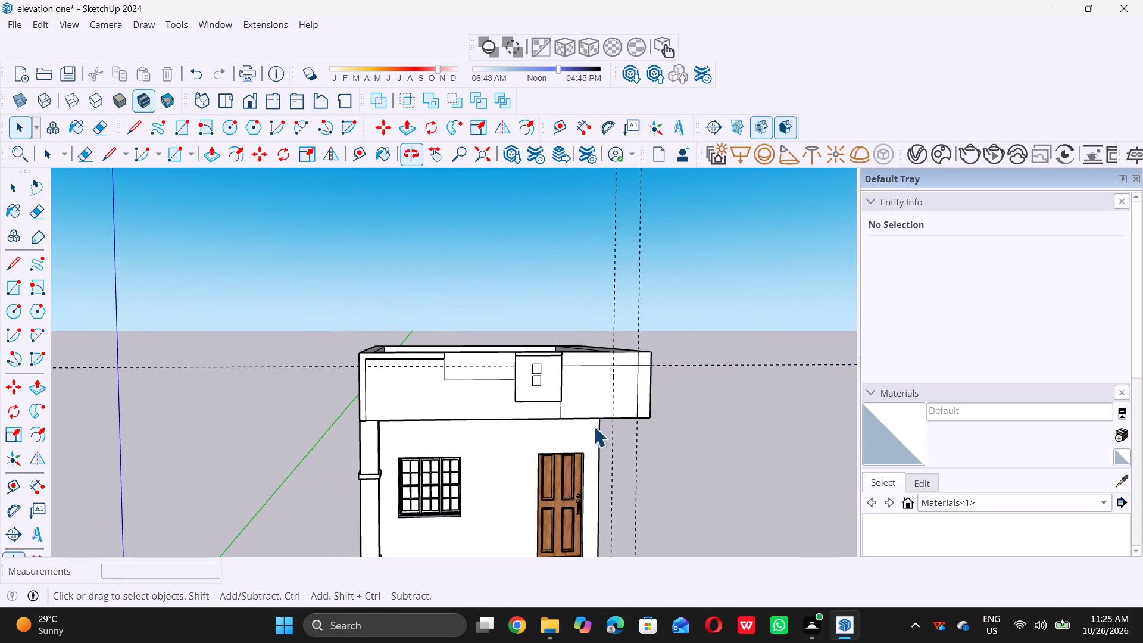
scroll(340, 347, up, 6)
middle_drag(407, 407, 357, 397)
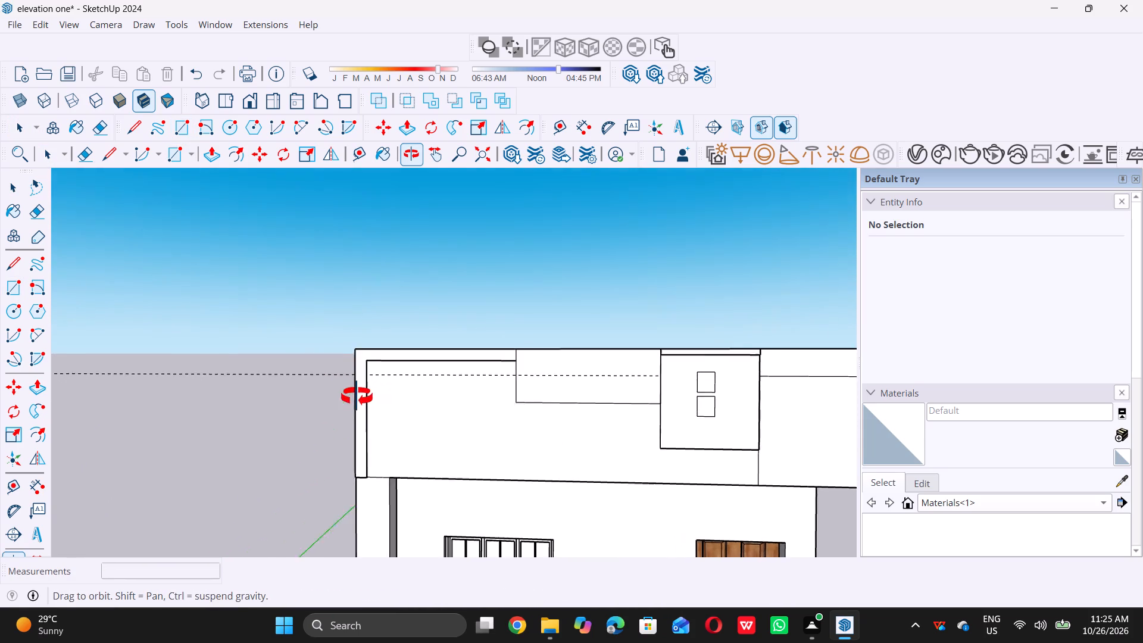
middle_drag(357, 397, 383, 392)
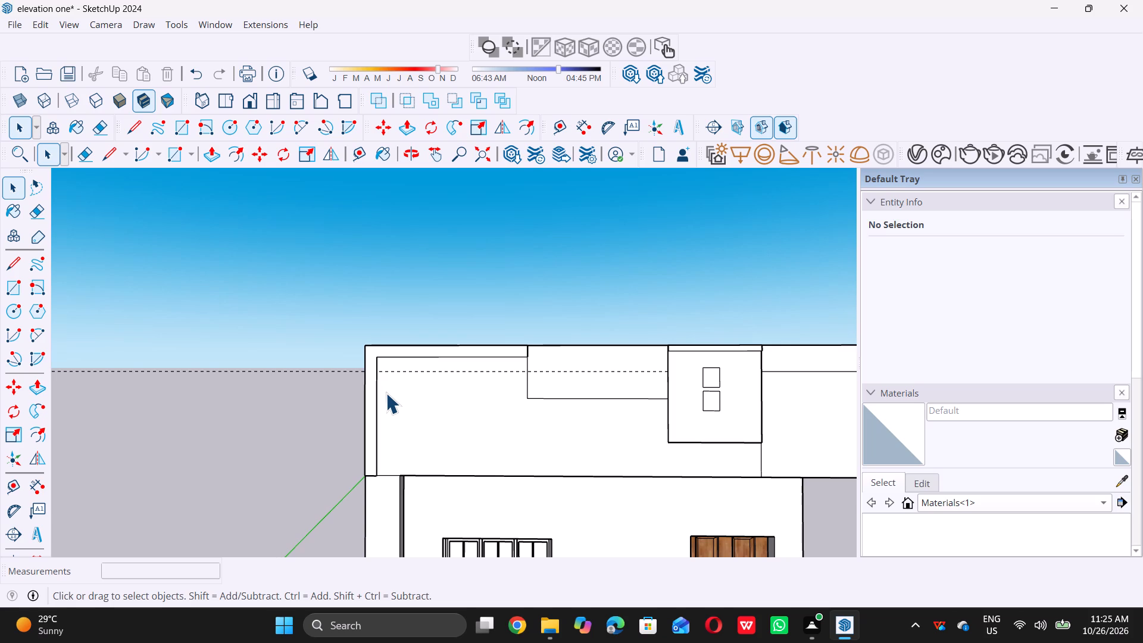
key(t)
scroll(390, 419, up, 6)
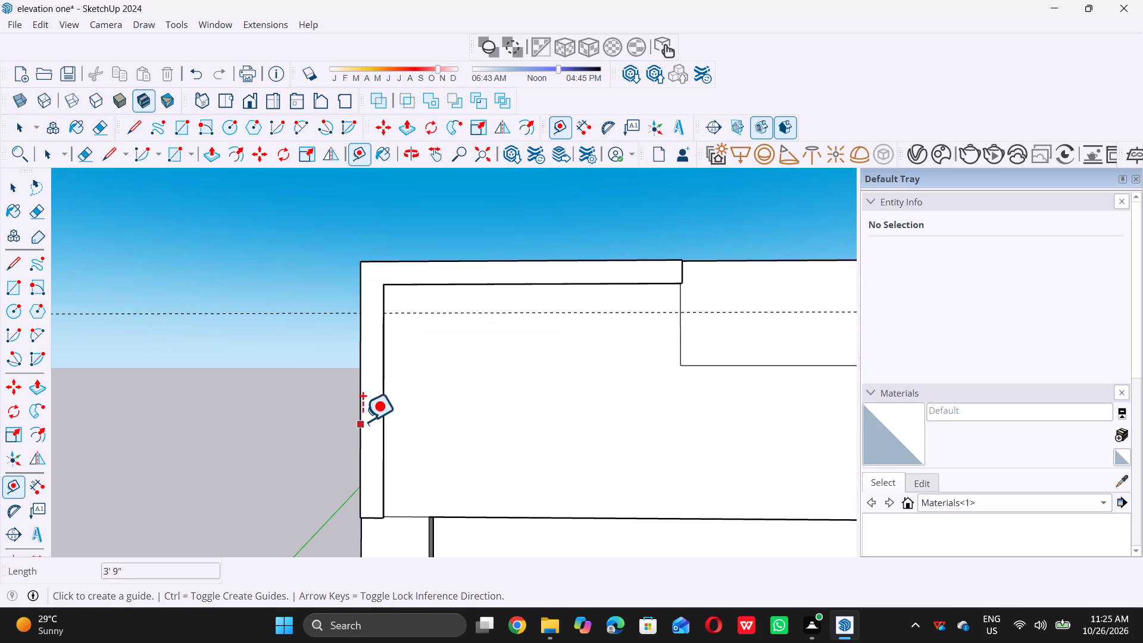
click(358, 416)
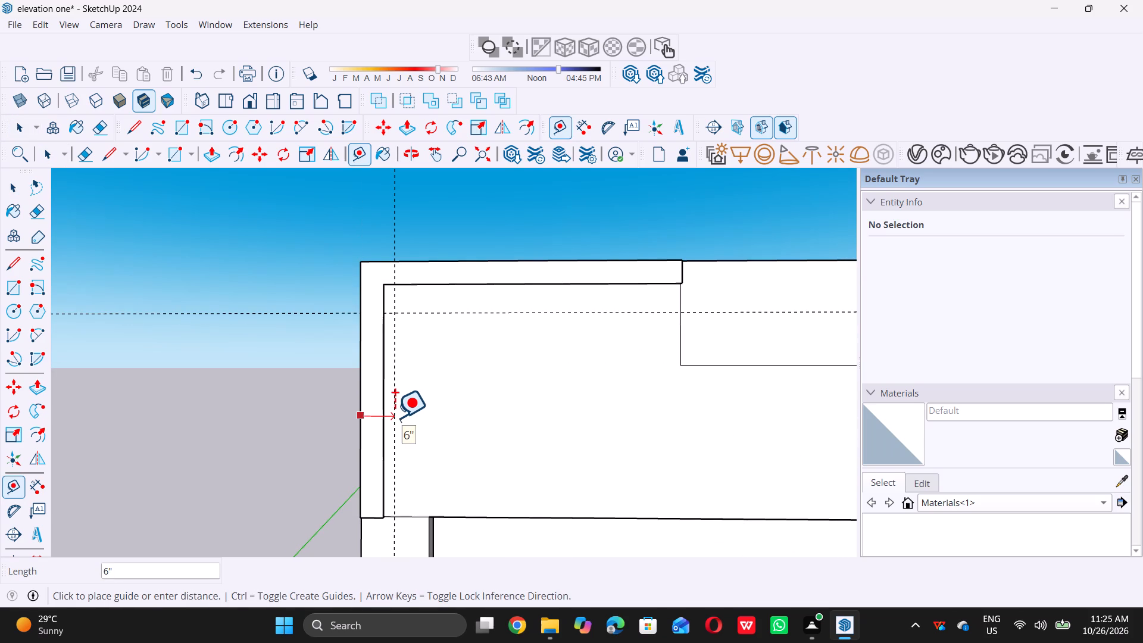
key(9)
key(shift+quotedbl)
key(Return)
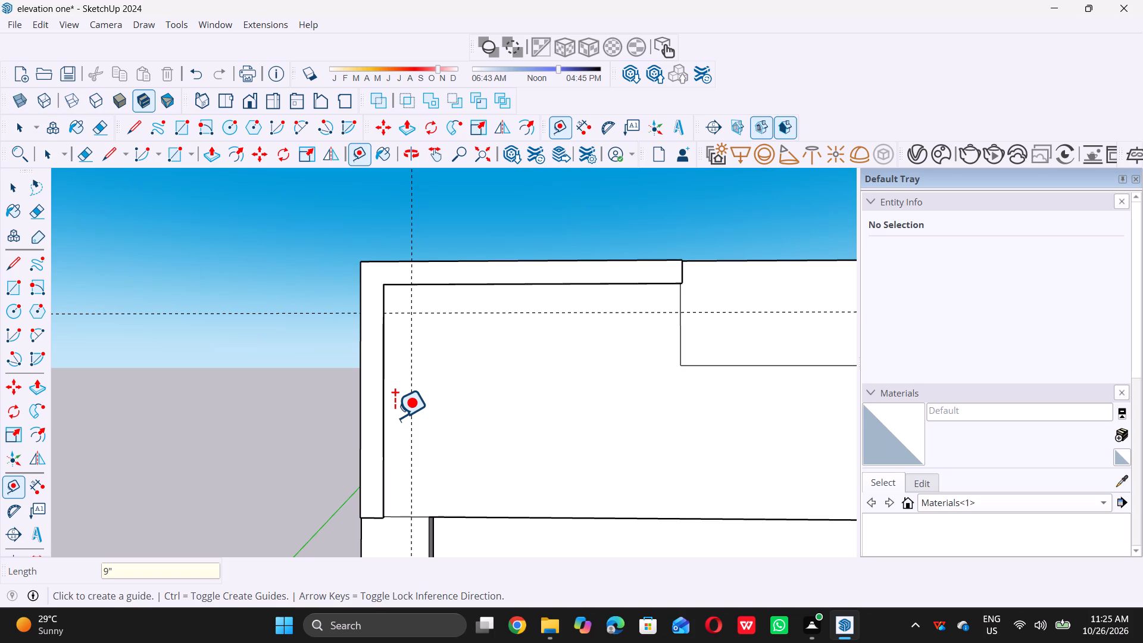
Widen the parapet's pillar-side vertical band by pulling its inner side face about 4 1/8" toward the vertical guide.
key(space)
scroll(395, 417, down, 12)
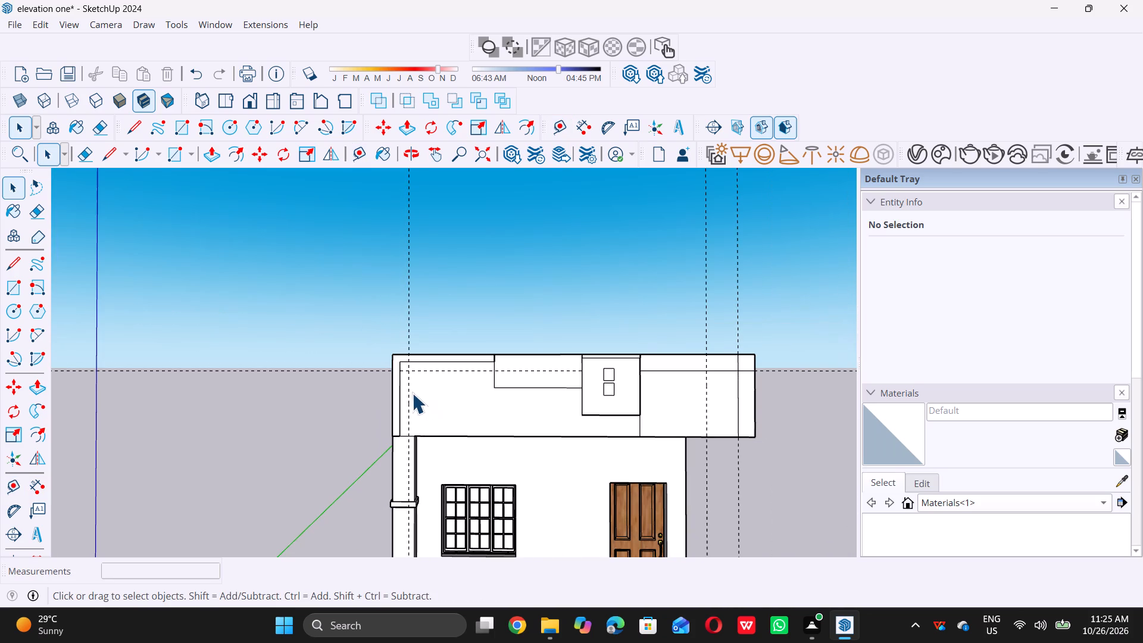
middle_drag(403, 408, 291, 405)
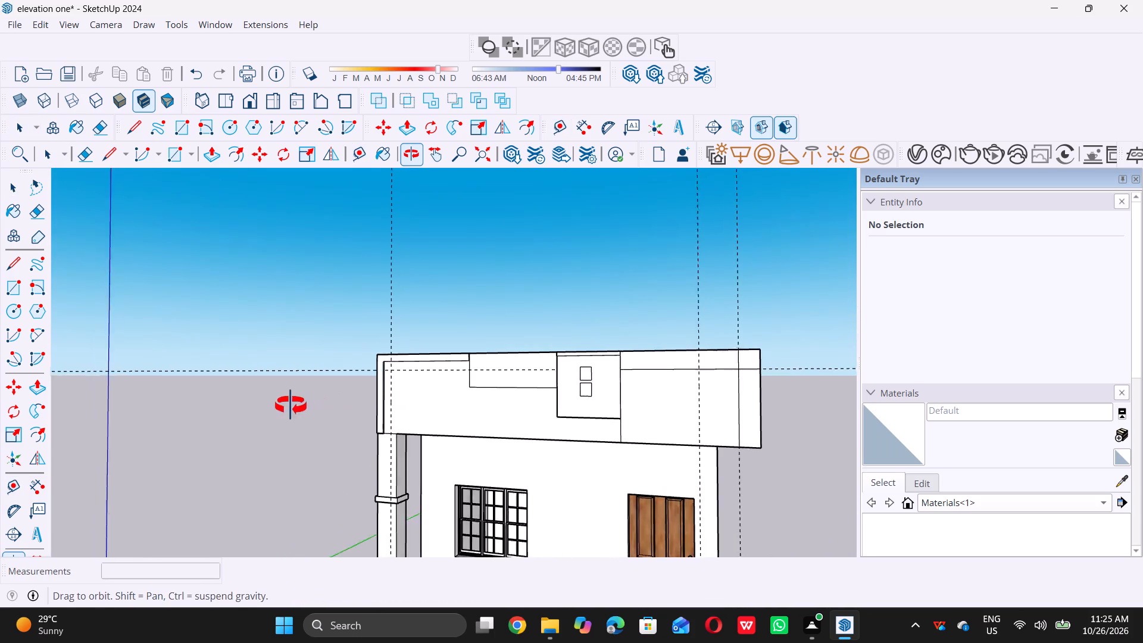
middle_drag(291, 405, 261, 405)
scroll(374, 404, up, 17)
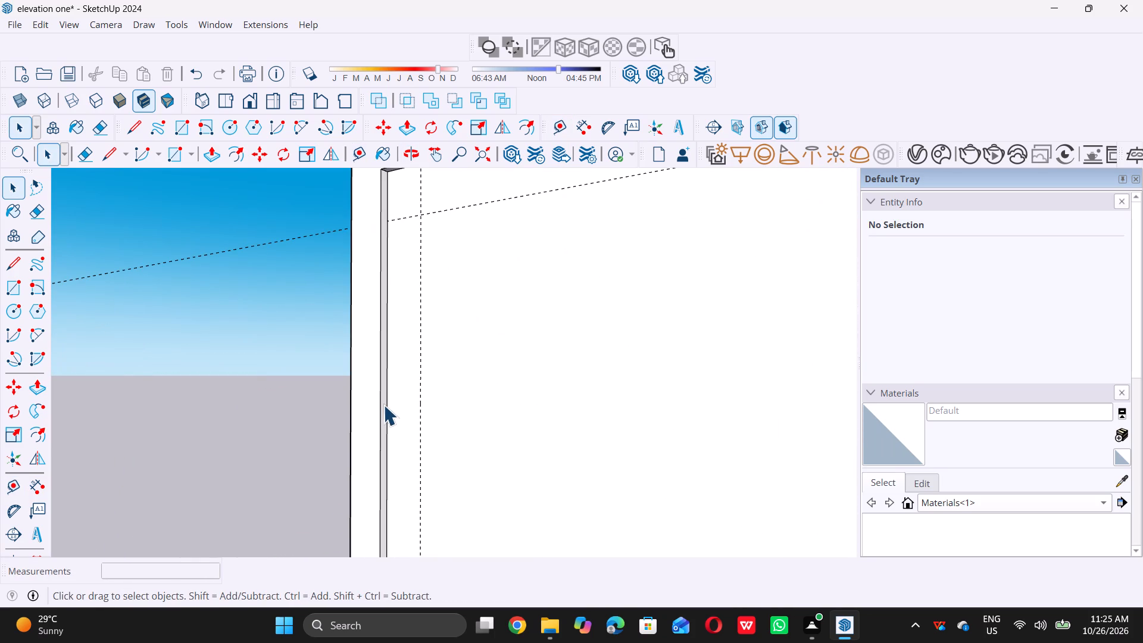
click(383, 405)
key(p)
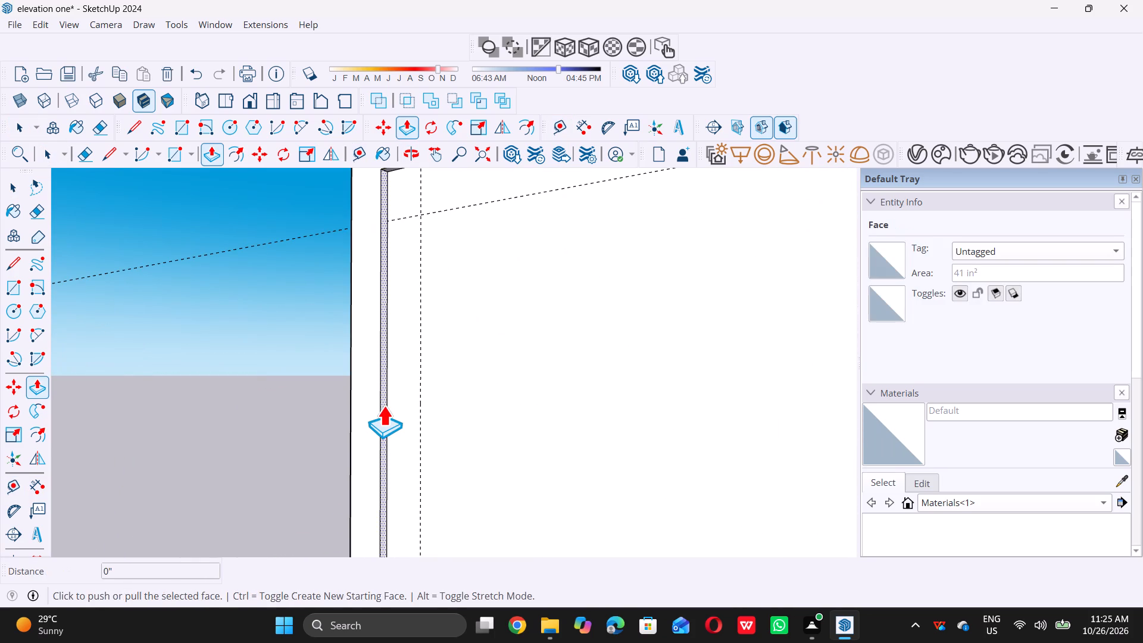
click(383, 405)
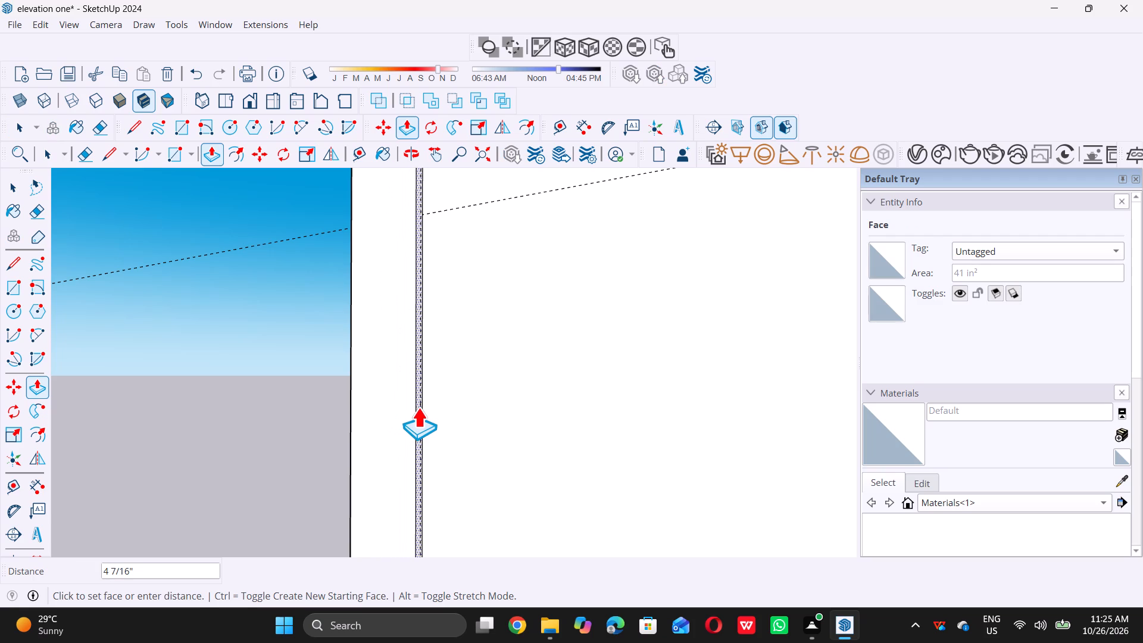
click(416, 406)
Deepen the pillar-side top band of the parapet by pulling its underside face down to the horizontal guide.
scroll(397, 424, down, 4)
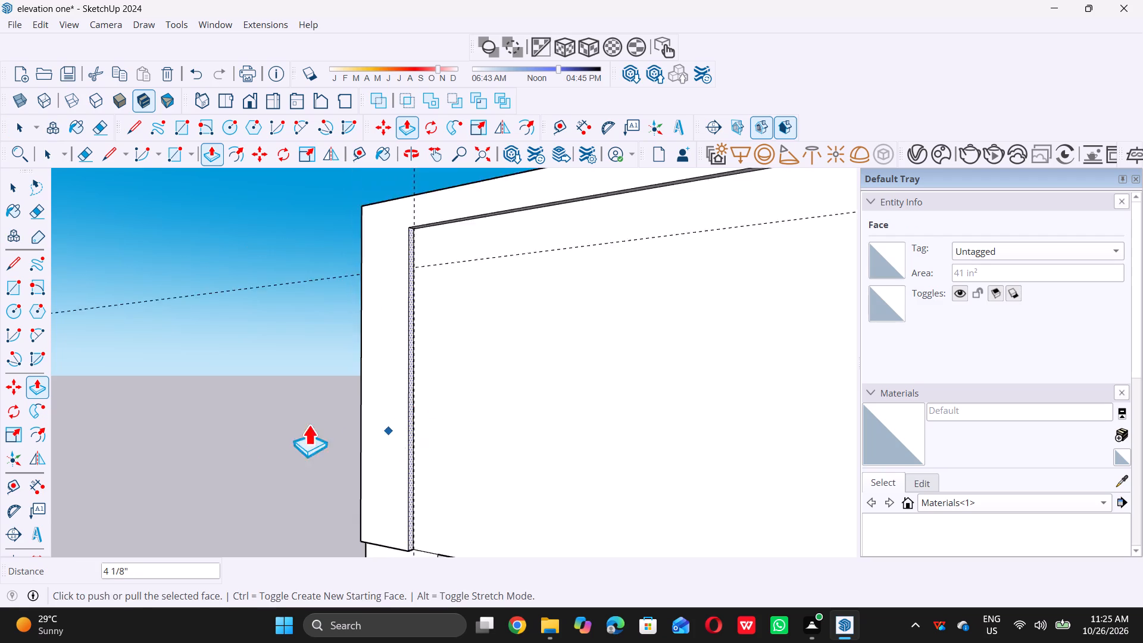
scroll(308, 424, down, 1)
middle_drag(243, 422, 438, 463)
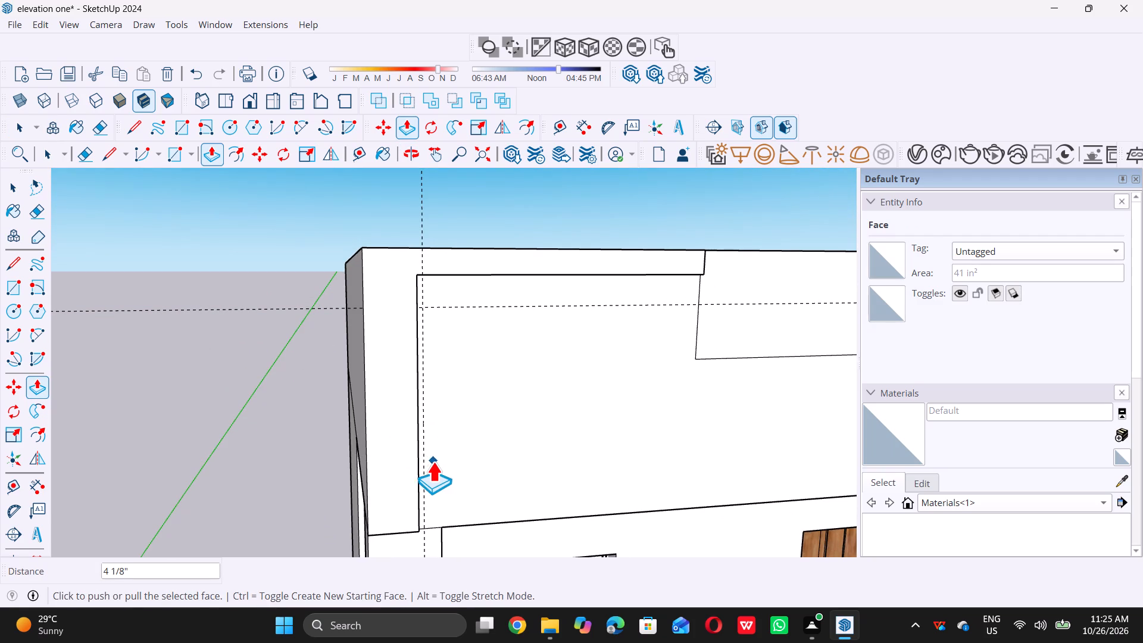
middle_drag(417, 455, 318, 463)
middle_drag(400, 343, 276, 264)
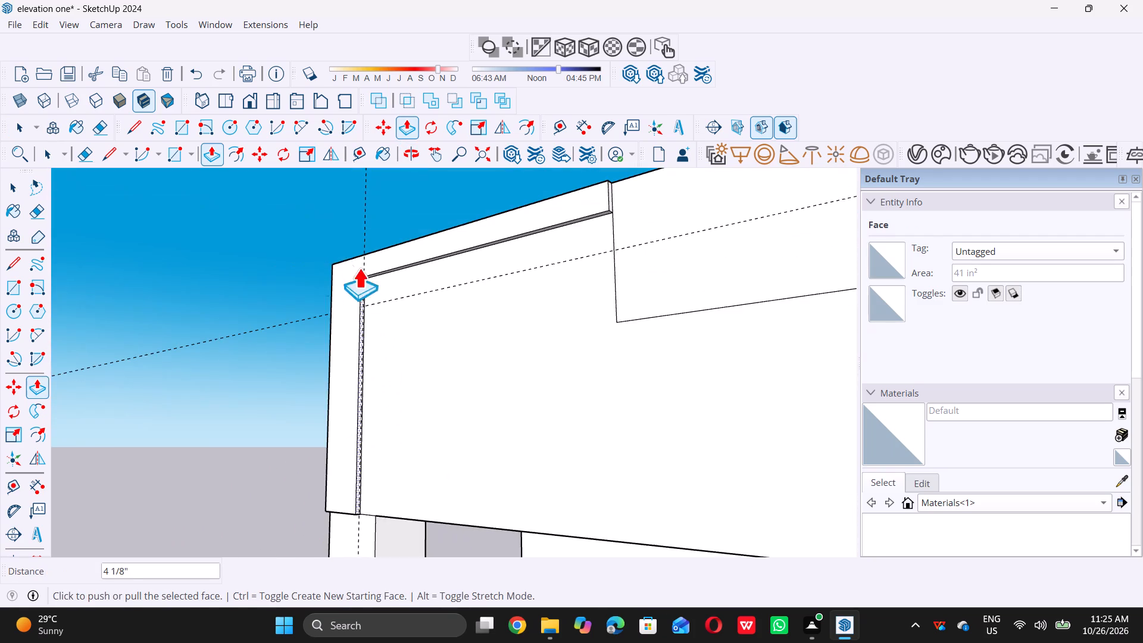
scroll(386, 281, up, 16)
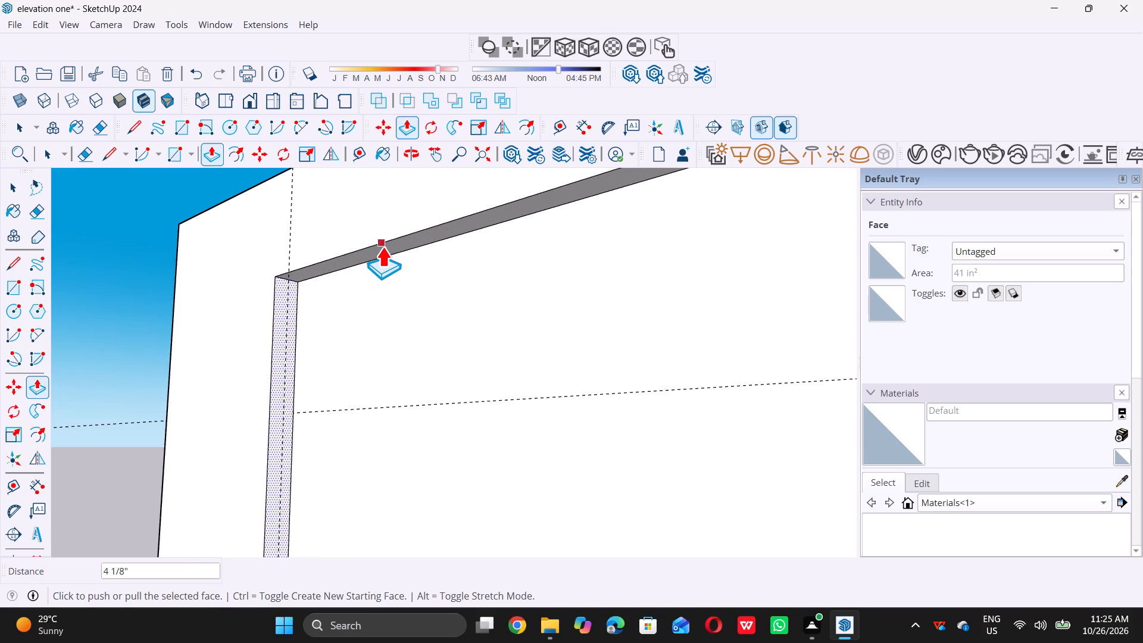
click(385, 244)
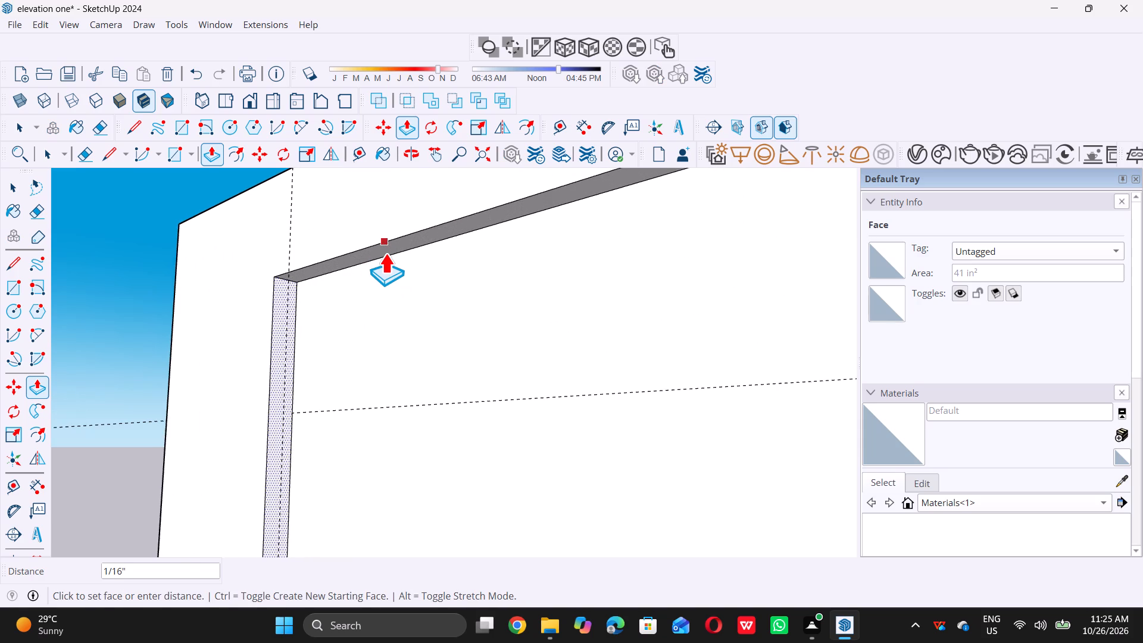
key(space)
click(401, 246)
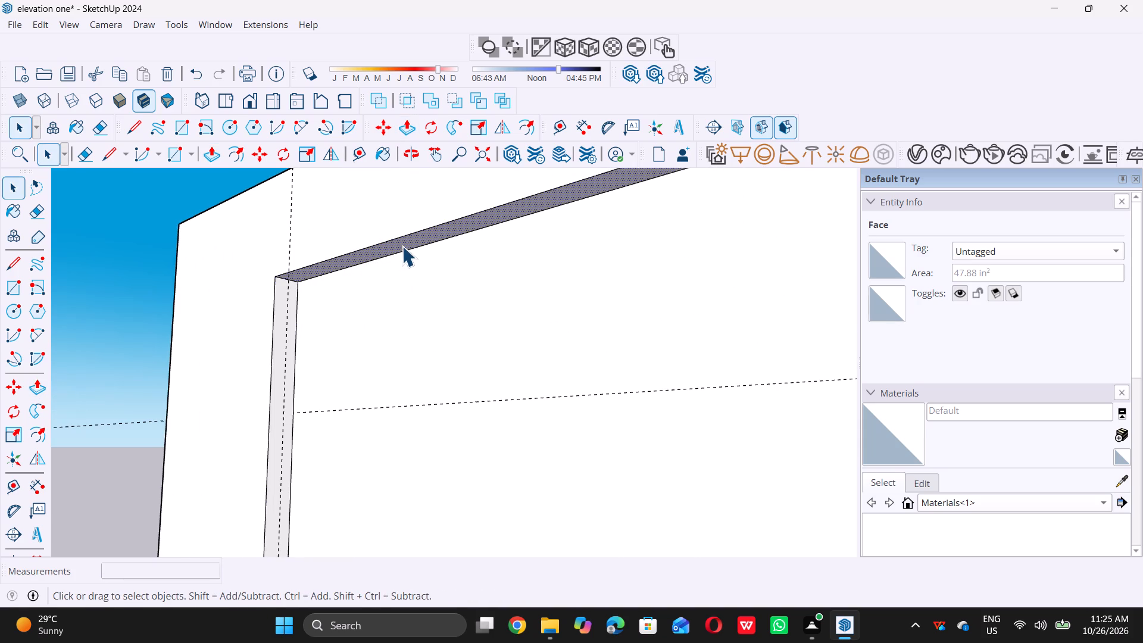
key(p)
click(406, 245)
scroll(410, 245, down, 4)
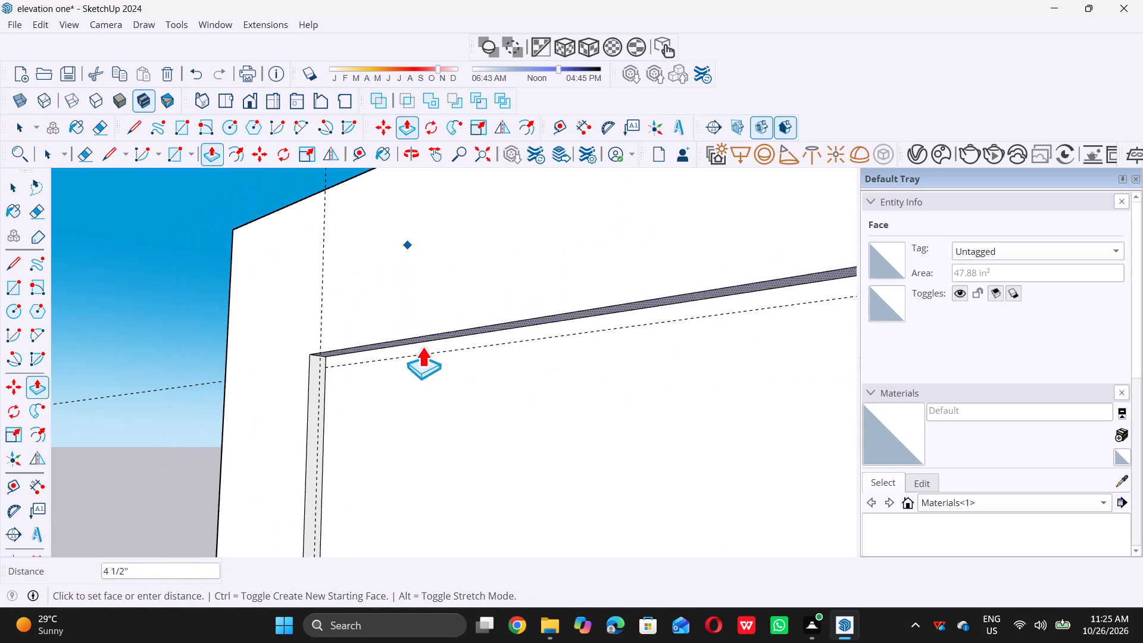
click(432, 354)
scroll(422, 374, down, 6)
key(space)
click(198, 318)
Delete all guides from the model.
scroll(196, 314, down, 6)
middle_drag(185, 391, 383, 417)
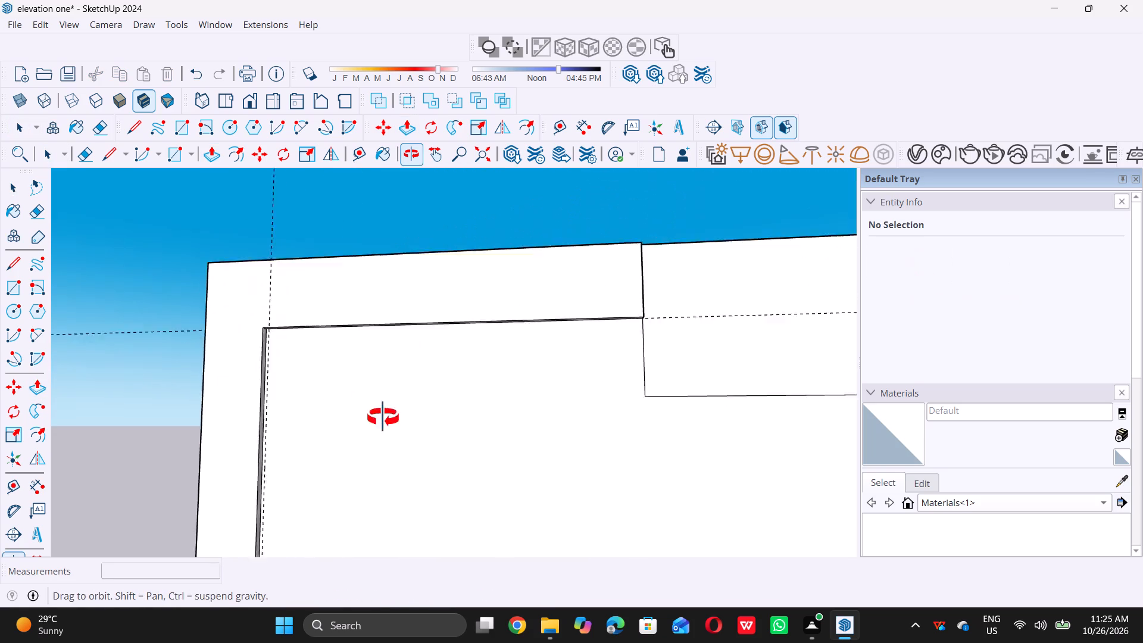
middle_drag(383, 417, 417, 441)
scroll(420, 444, down, 17)
middle_drag(371, 356, 272, 385)
click(37, 22)
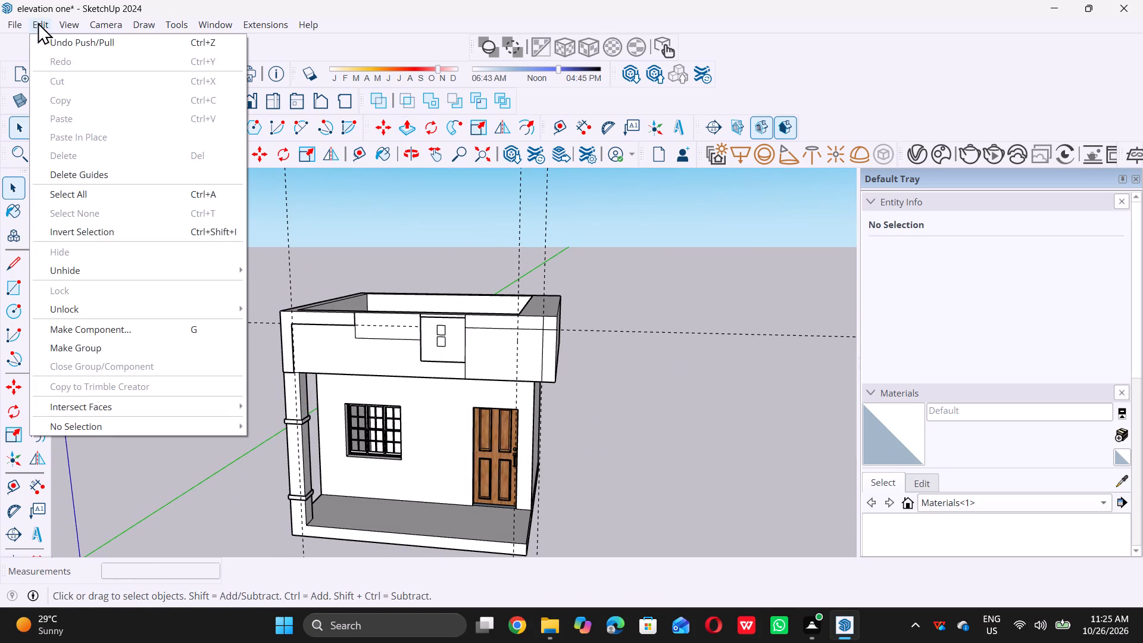
click(96, 174)
Erase the two edges dividing the door-side top and vertical bands at the corner, merging them into one L-shaped face.
scroll(208, 240, down, 5)
middle_drag(261, 312, 264, 312)
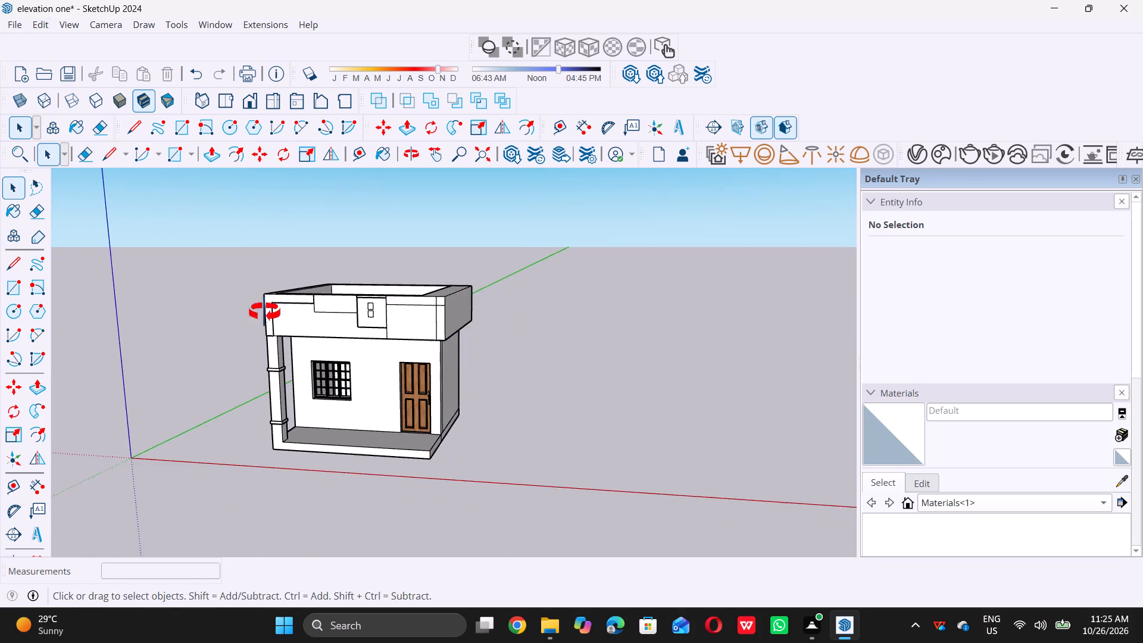
middle_drag(264, 312, 259, 301)
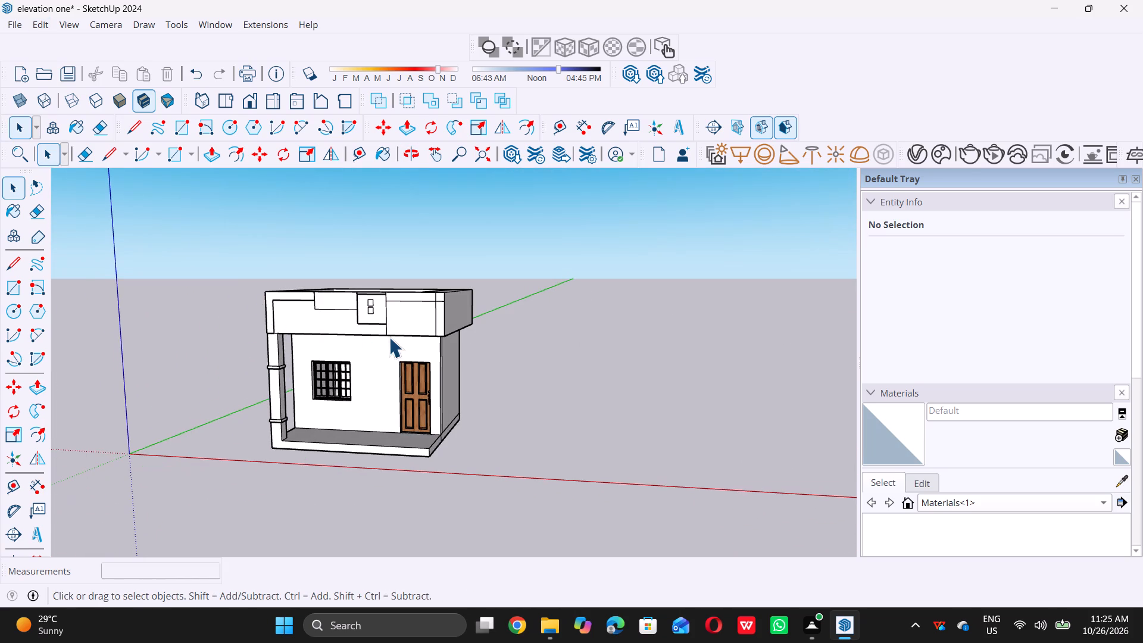
scroll(392, 336, up, 5)
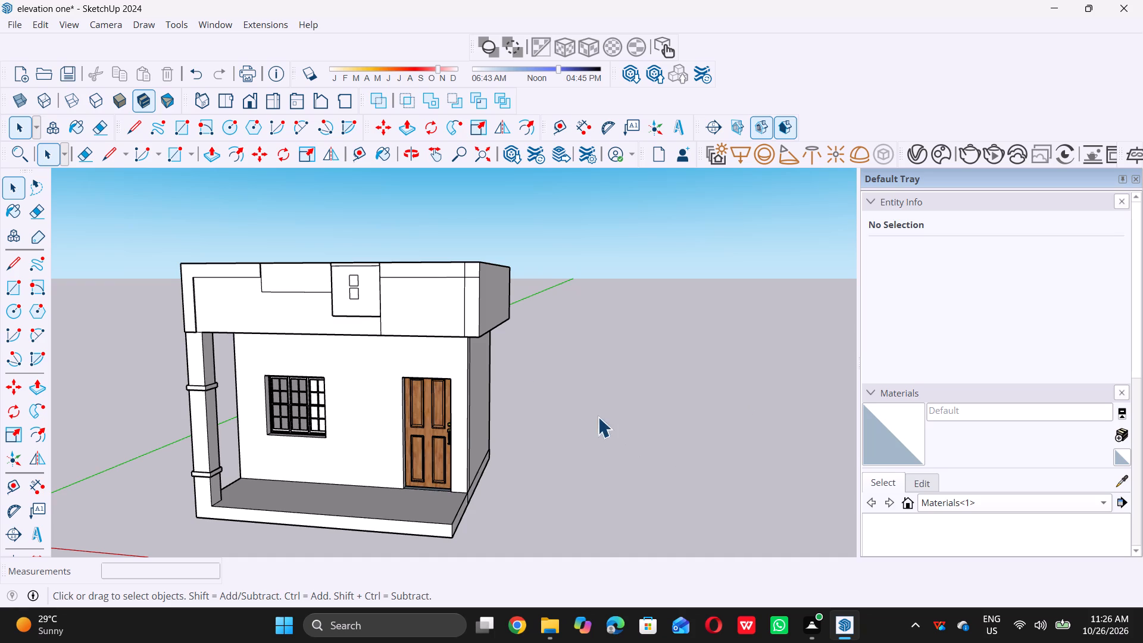
scroll(495, 339, down, 5)
middle_drag(396, 333, 571, 364)
scroll(503, 320, up, 8)
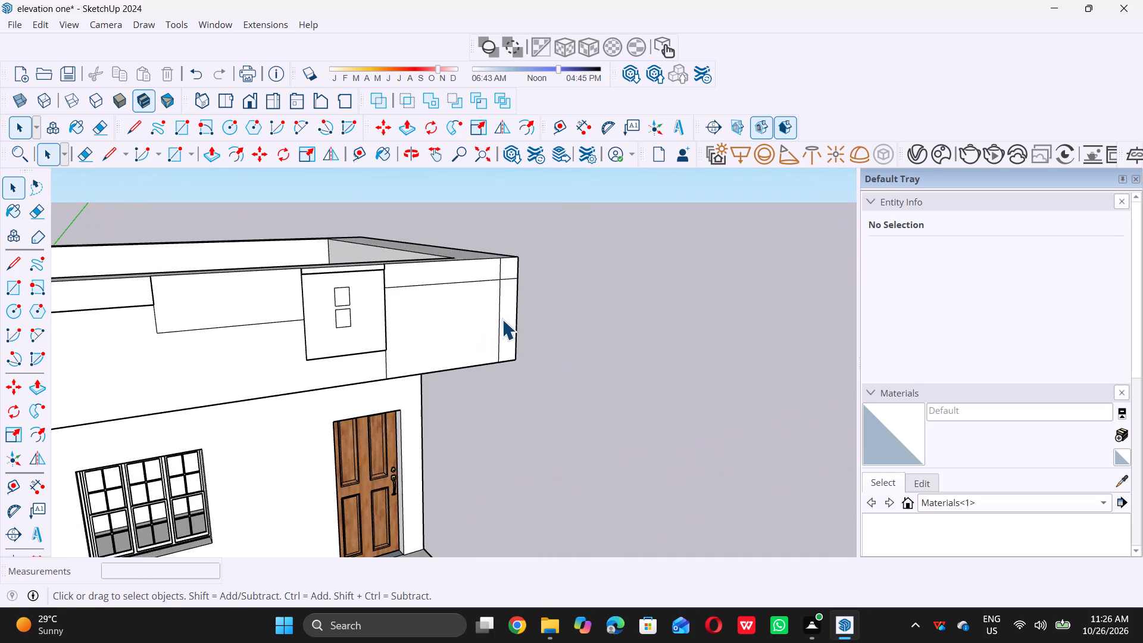
key(e)
scroll(517, 274, up, 6)
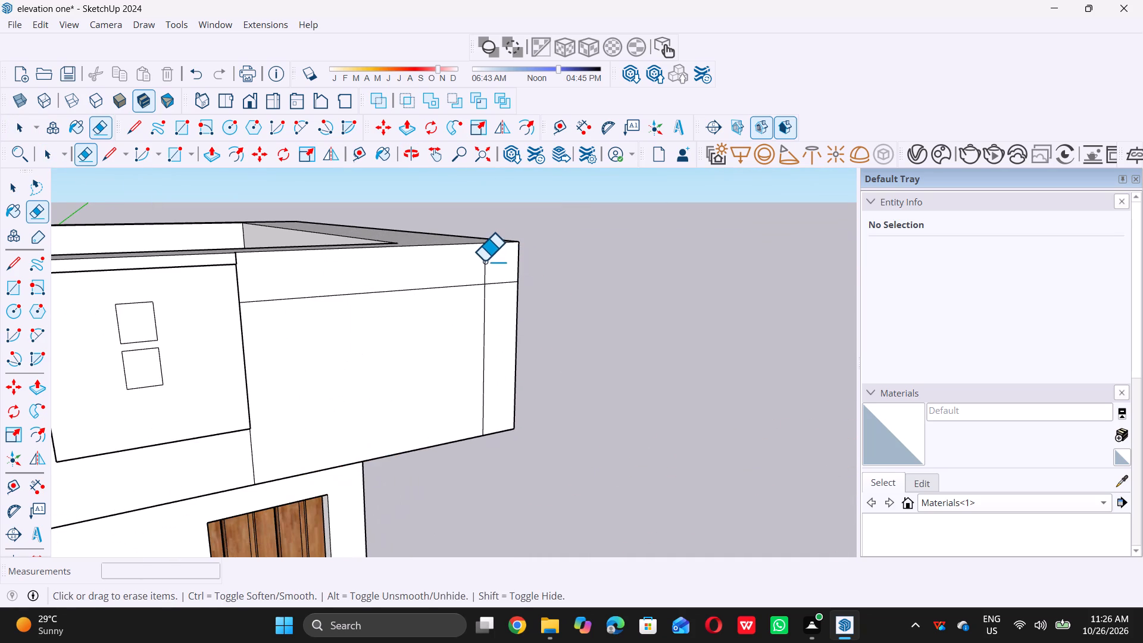
click(485, 261)
click(499, 282)
Push/pull the L-shaped border face at the parapet's door-side end outward by about 1/2".
scroll(526, 285, down, 5)
scroll(621, 345, down, 1)
middle_drag(621, 345, 561, 326)
key(space)
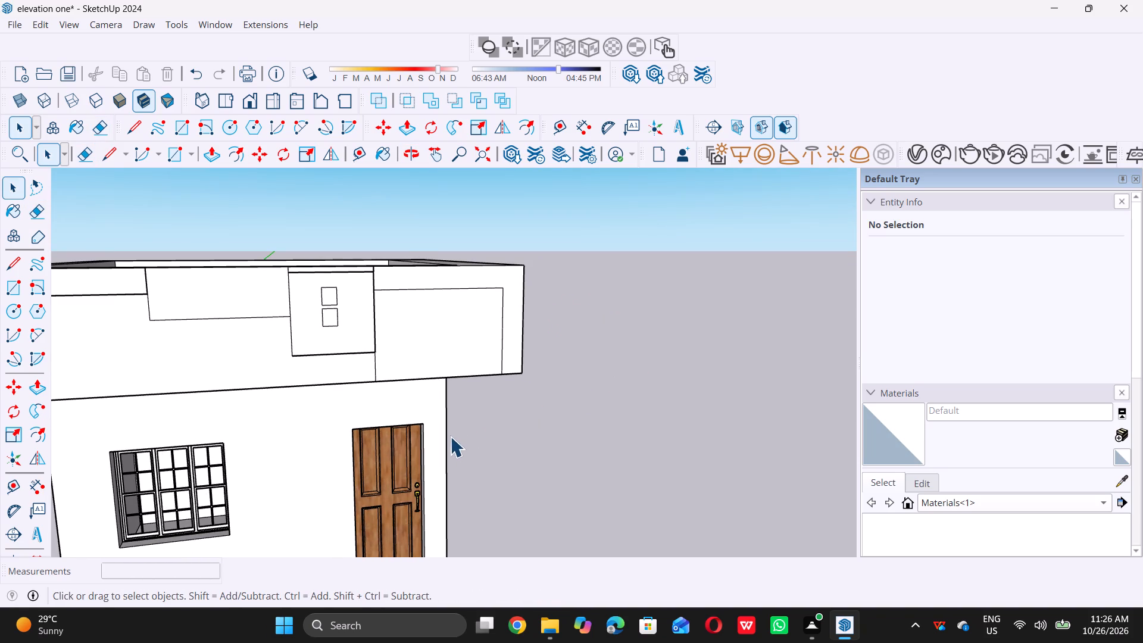
click(477, 279)
key(p)
click(493, 263)
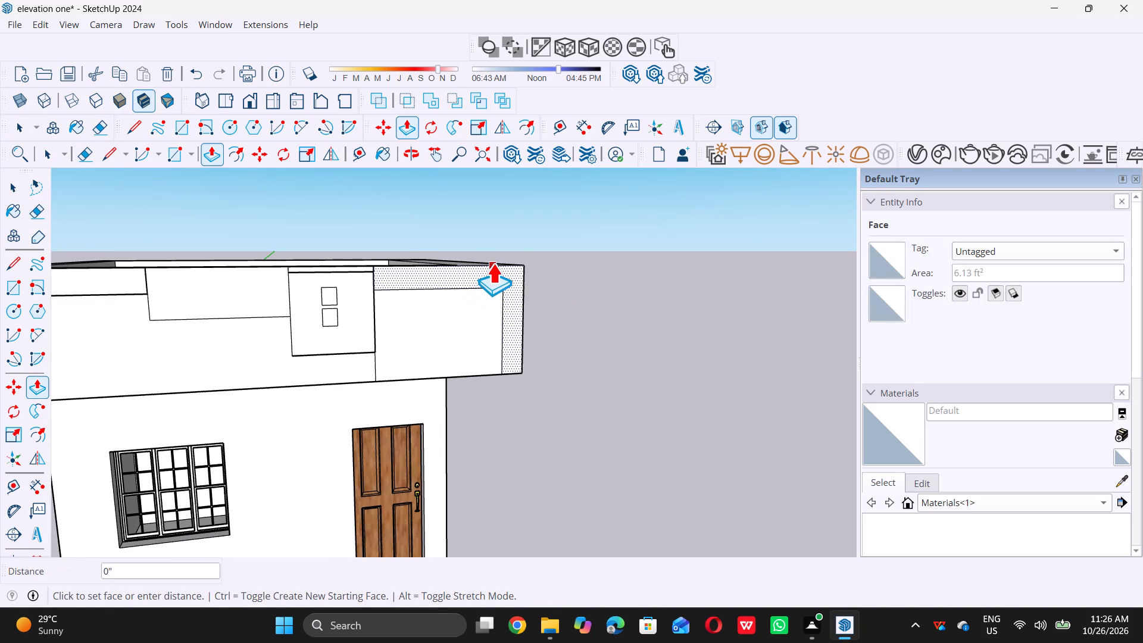
scroll(492, 366, up, 6)
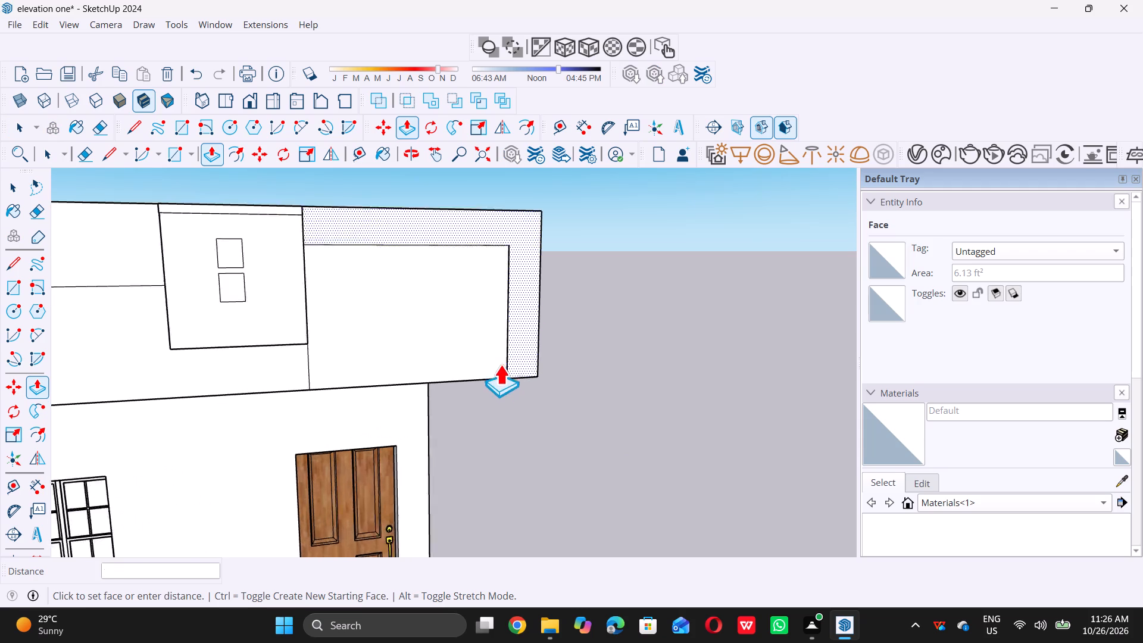
click(529, 339)
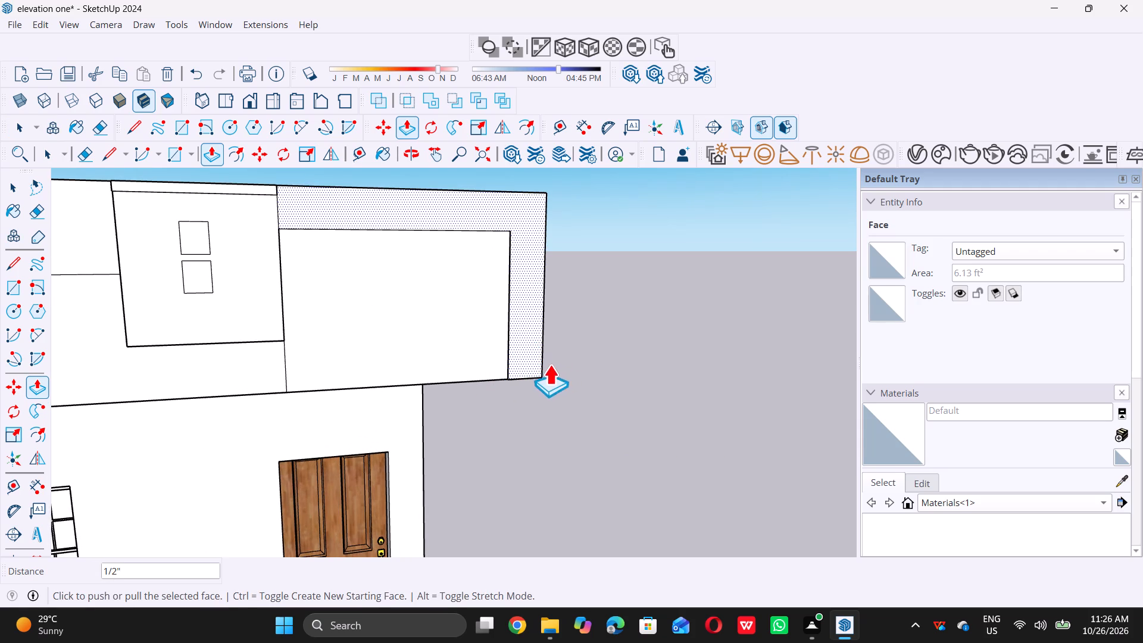
key(space)
Push/pull the door-side L-shaped border band outward by about 1/2" more and by a further 4".
scroll(589, 374, down, 6)
middle_drag(377, 362, 533, 382)
scroll(626, 355, up, 4)
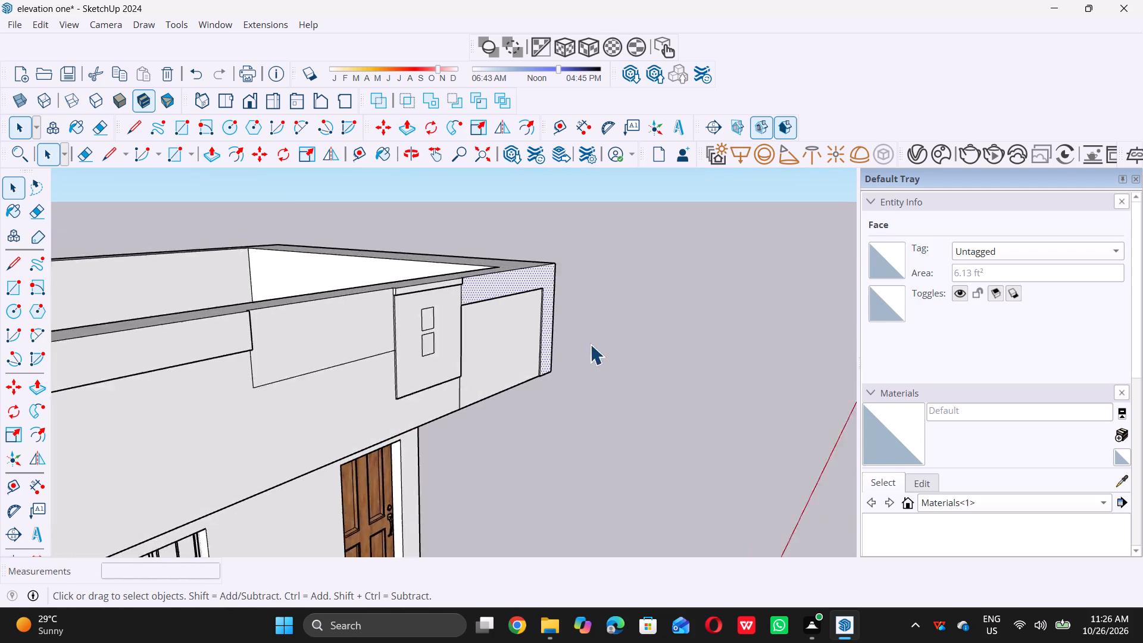
scroll(590, 344, up, 3)
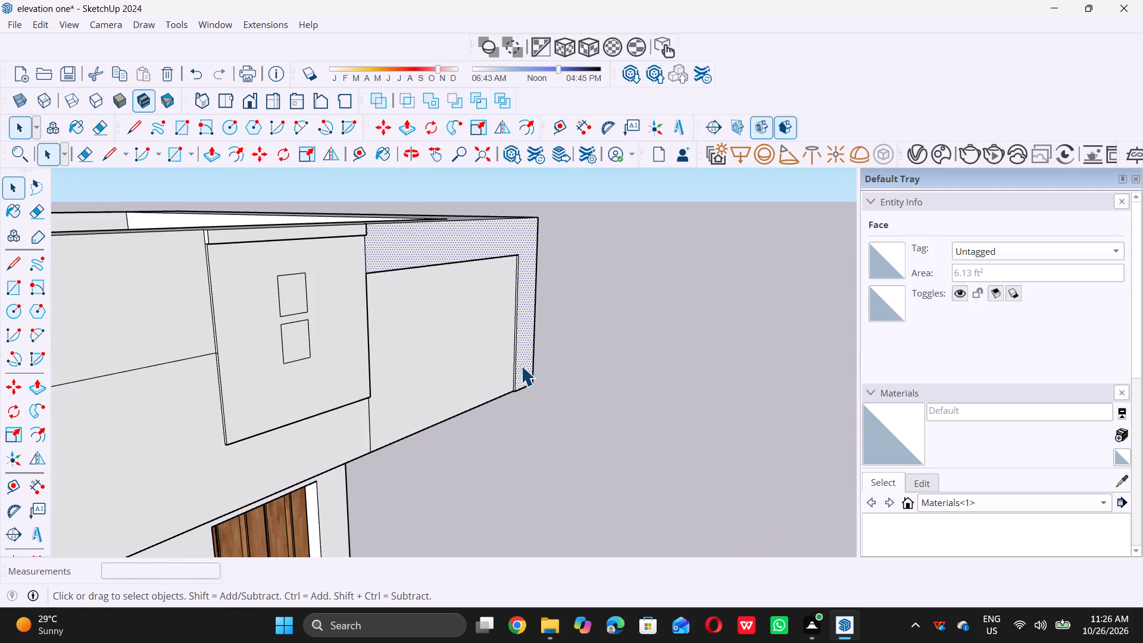
key(p)
click(527, 357)
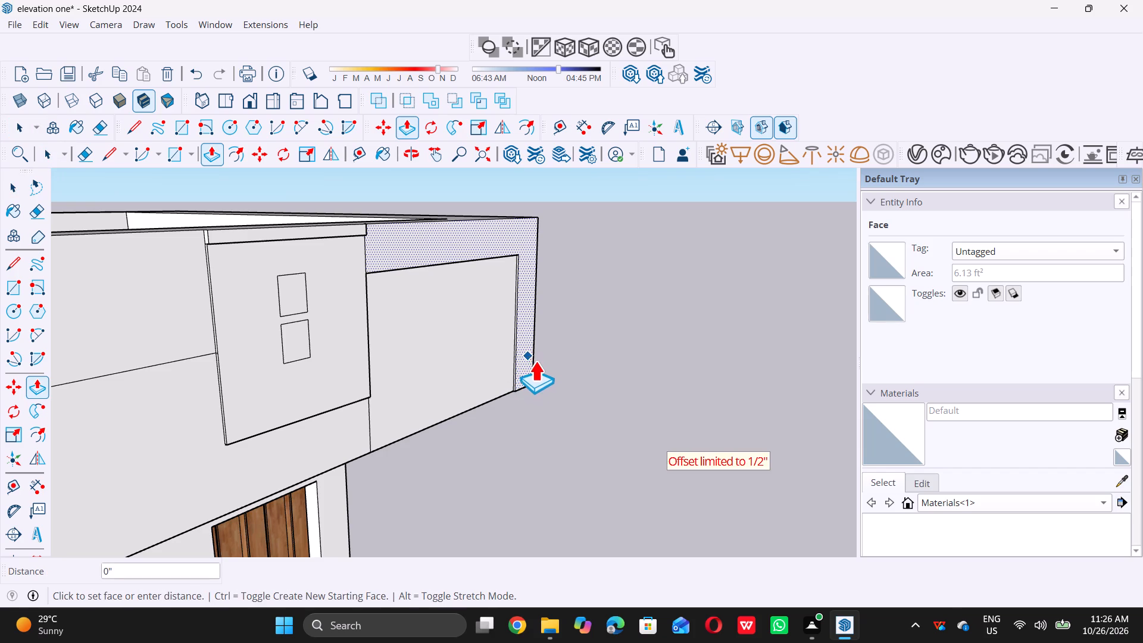
click(543, 367)
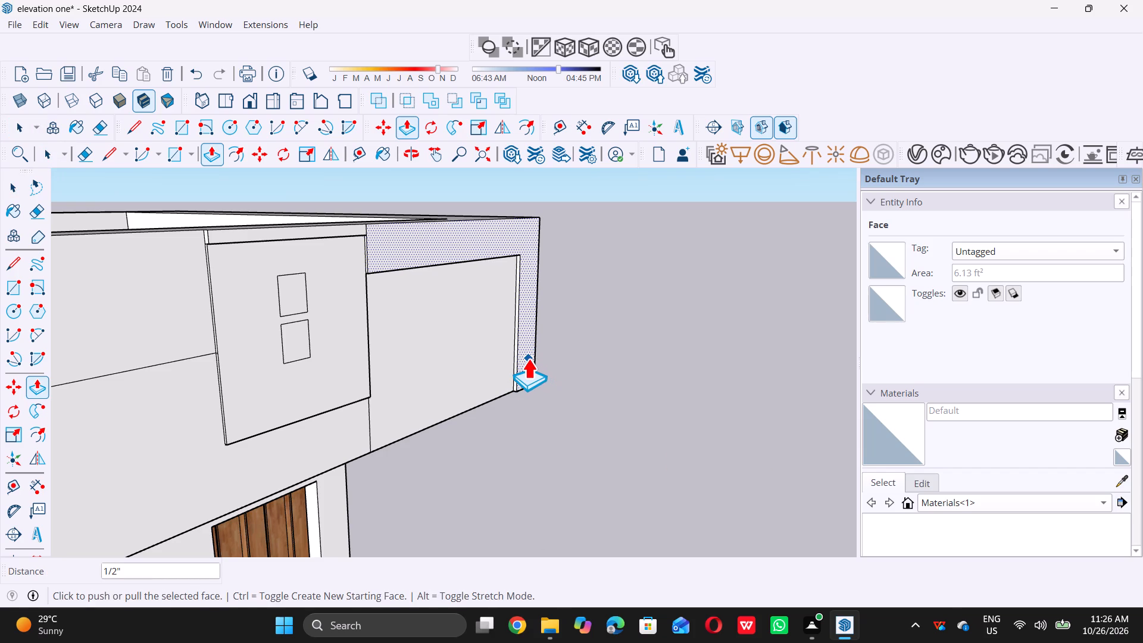
click(528, 358)
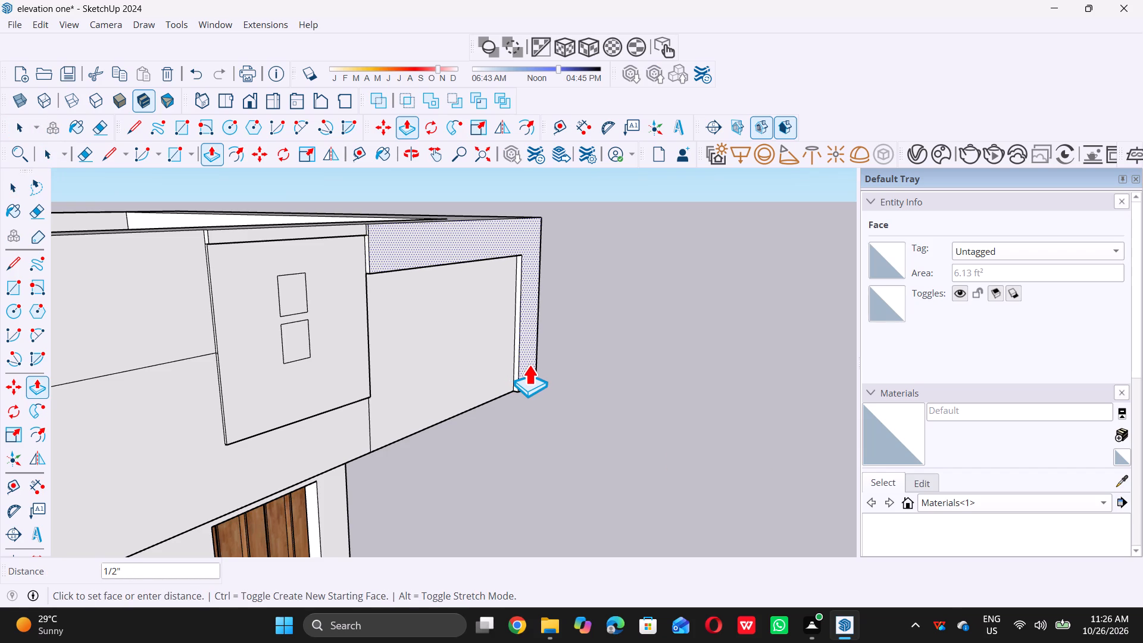
key(4)
key(shift+quotedbl)
key(Return)
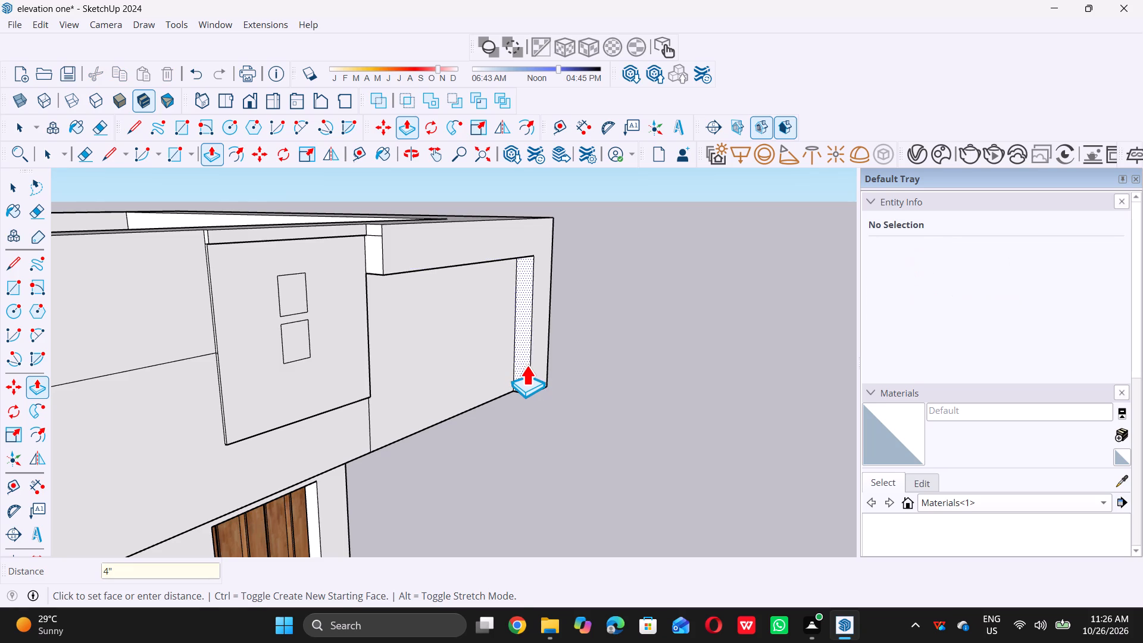
Examine the parapet's raised border bands from the door side, the front and the pillar side.
scroll(534, 390, down, 5)
middle_drag(641, 401, 288, 335)
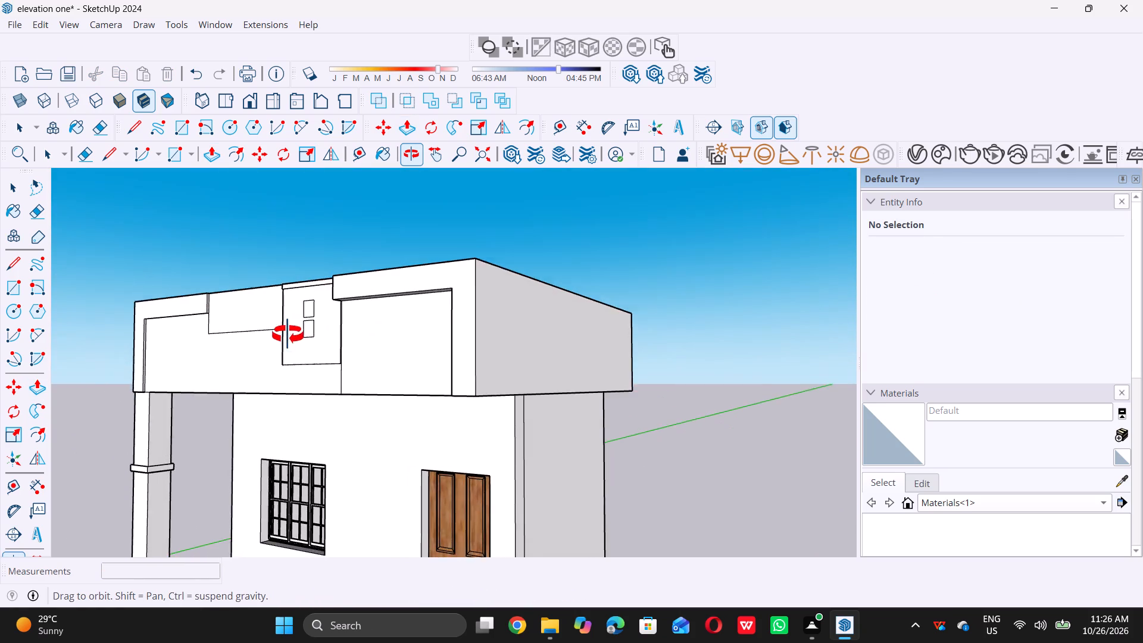
middle_drag(288, 335, 293, 336)
key(space)
scroll(616, 371, down, 6)
scroll(502, 462, down, 6)
middle_drag(501, 442, 502, 442)
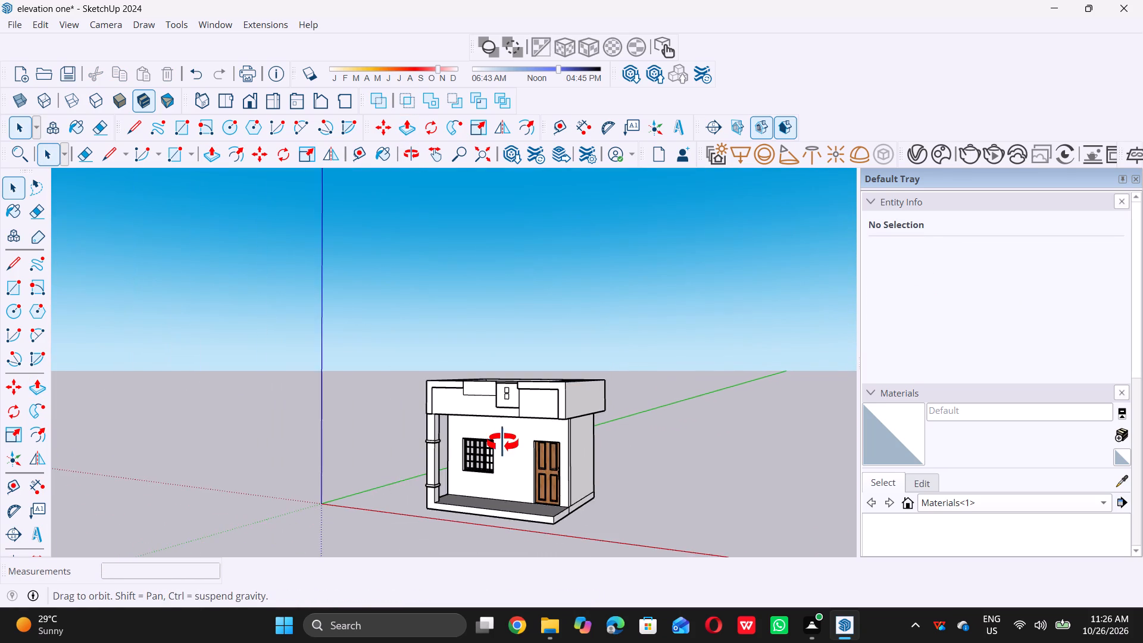
middle_drag(502, 442, 670, 432)
scroll(573, 393, up, 5)
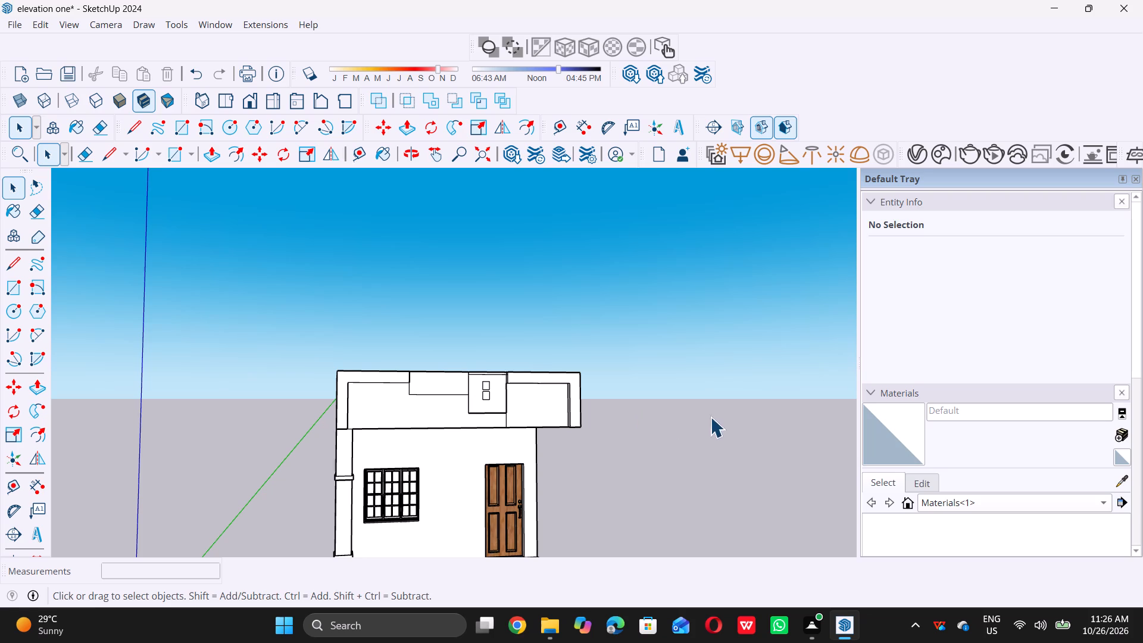
scroll(613, 413, down, 3)
middle_drag(399, 420, 108, 401)
scroll(294, 433, up, 7)
scroll(431, 369, up, 6)
scroll(411, 366, down, 2)
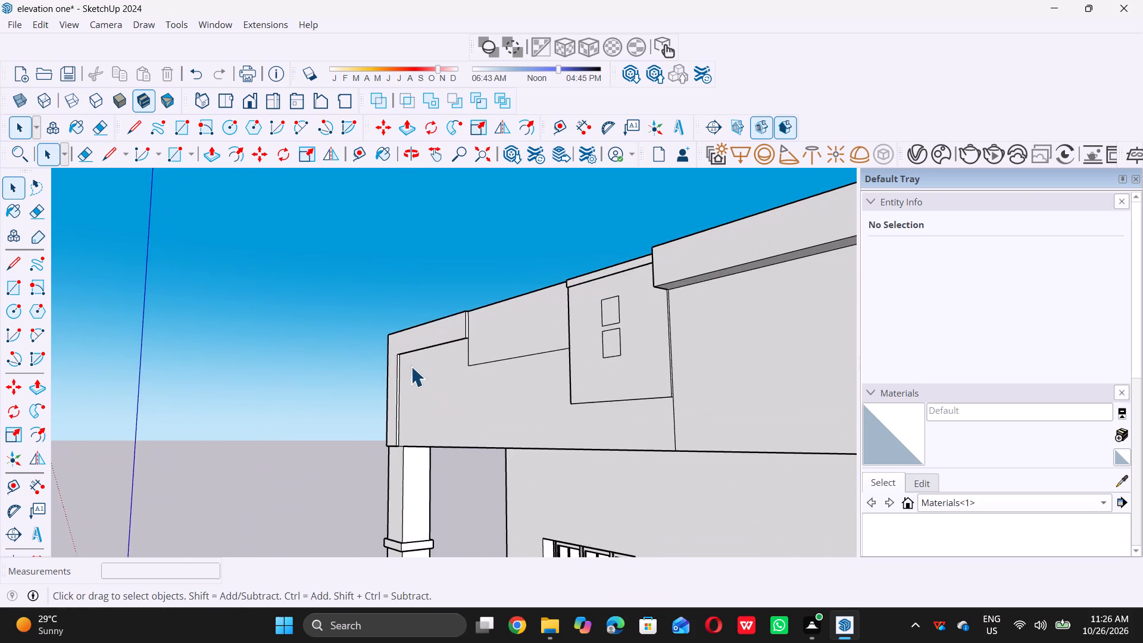
Push/pull the door-side L-shaped border band on the parapet front back inward by about 2 15/16".
scroll(411, 366, down, 11)
middle_drag(446, 409, 852, 440)
scroll(307, 348, up, 8)
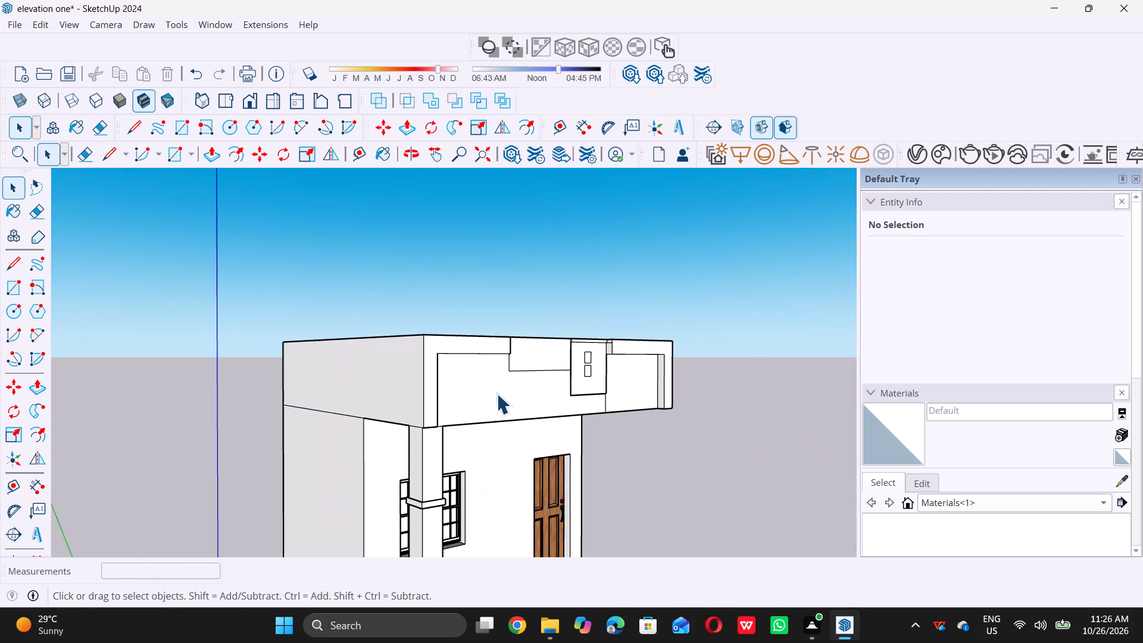
scroll(622, 354, up, 6)
click(624, 344)
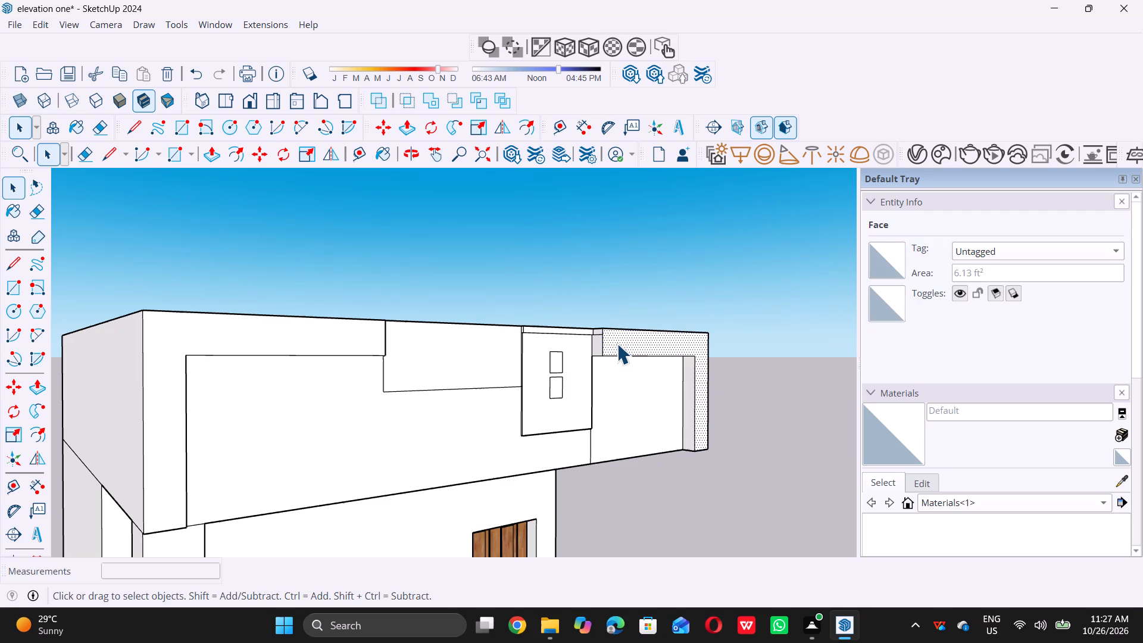
key(p)
click(618, 339)
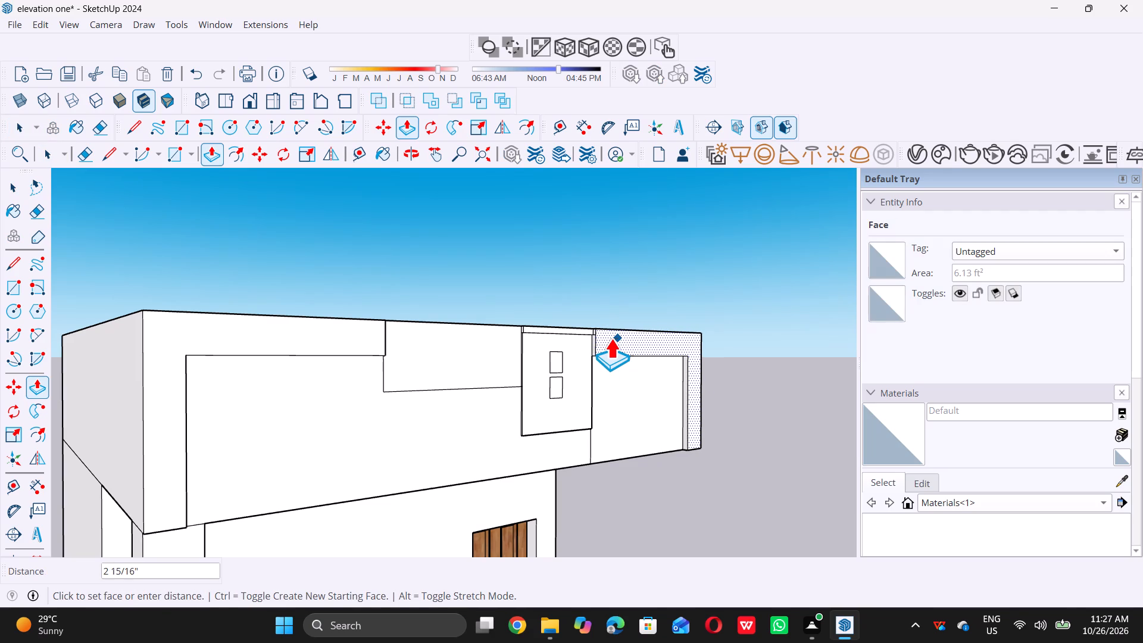
click(611, 338)
key(space)
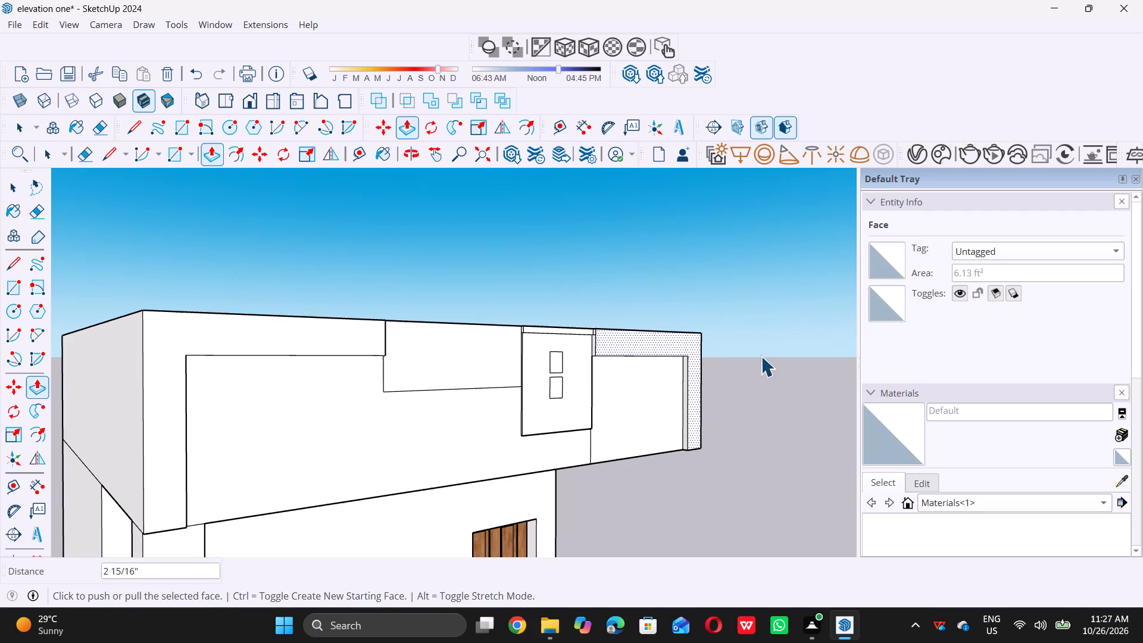
click(767, 352)
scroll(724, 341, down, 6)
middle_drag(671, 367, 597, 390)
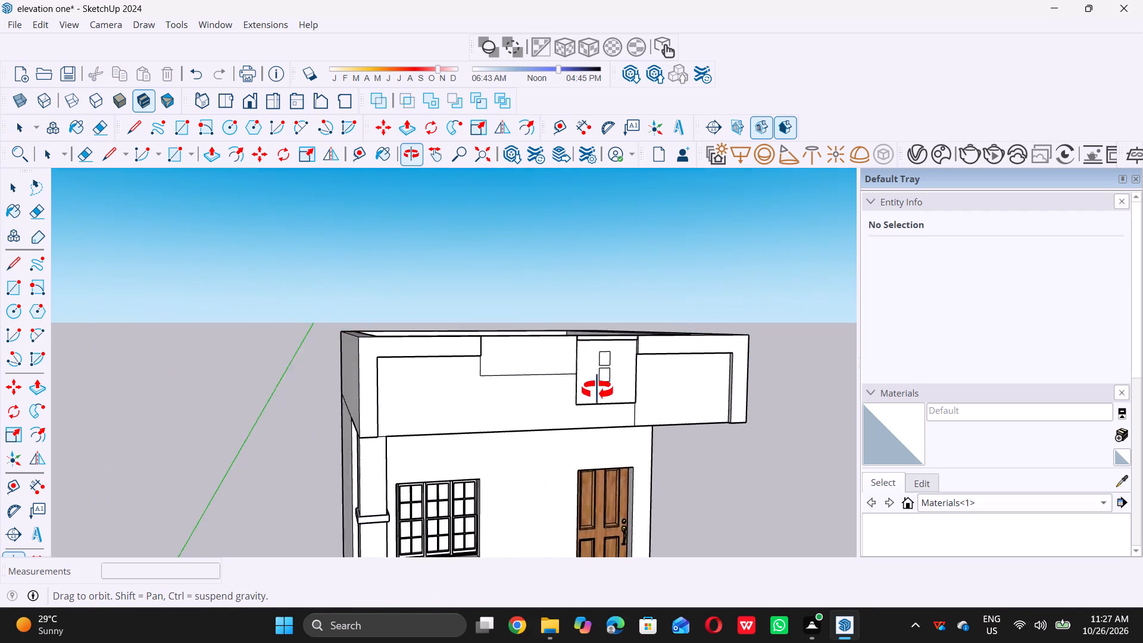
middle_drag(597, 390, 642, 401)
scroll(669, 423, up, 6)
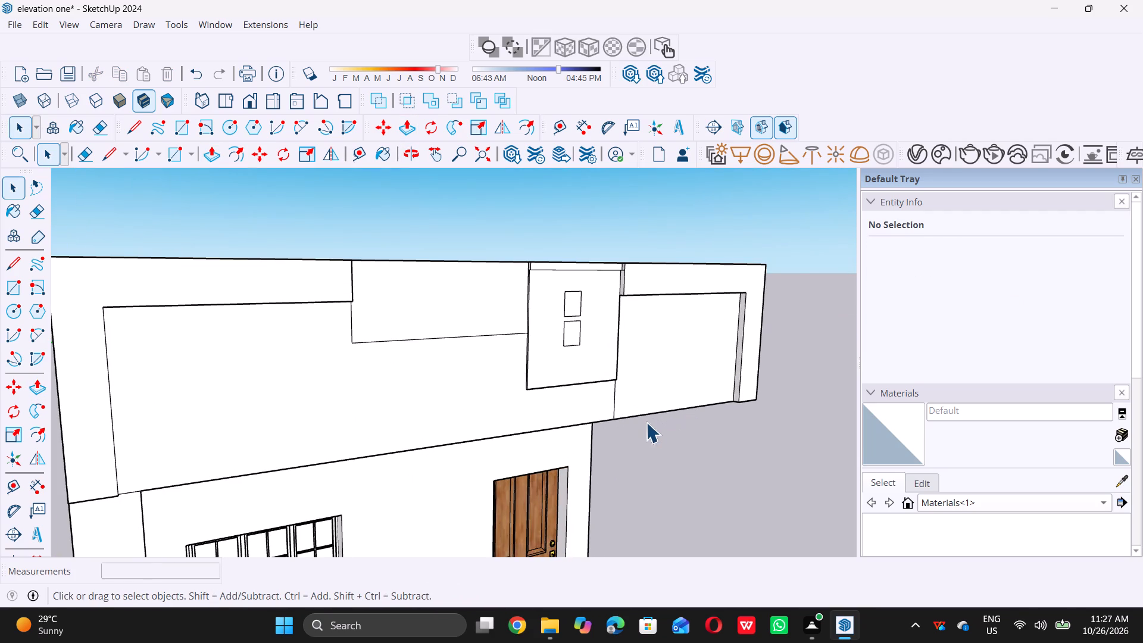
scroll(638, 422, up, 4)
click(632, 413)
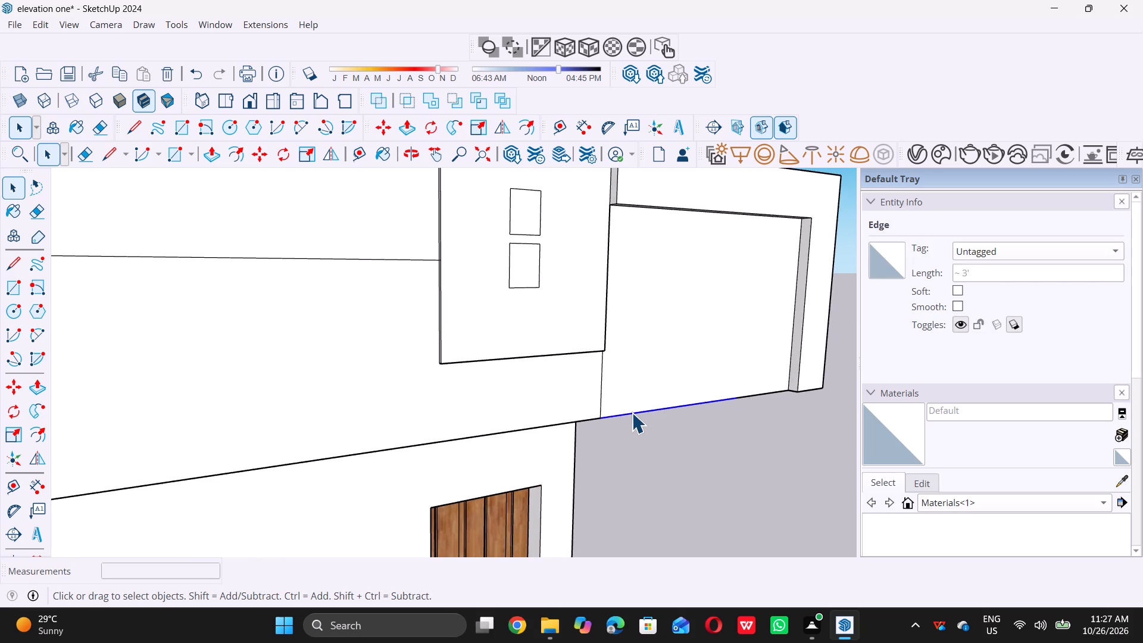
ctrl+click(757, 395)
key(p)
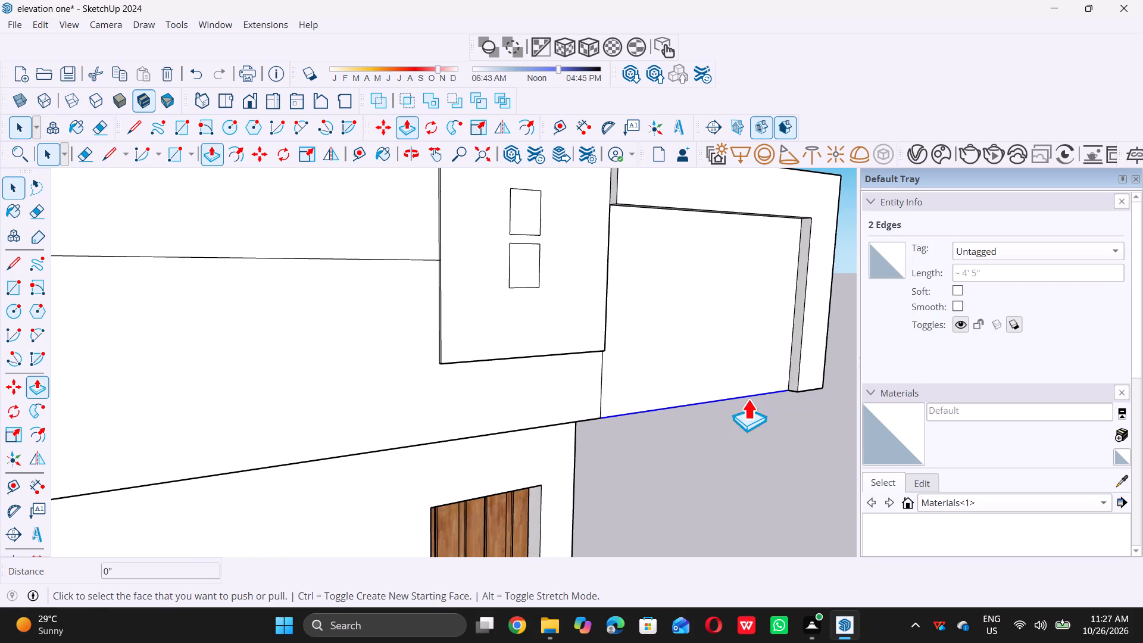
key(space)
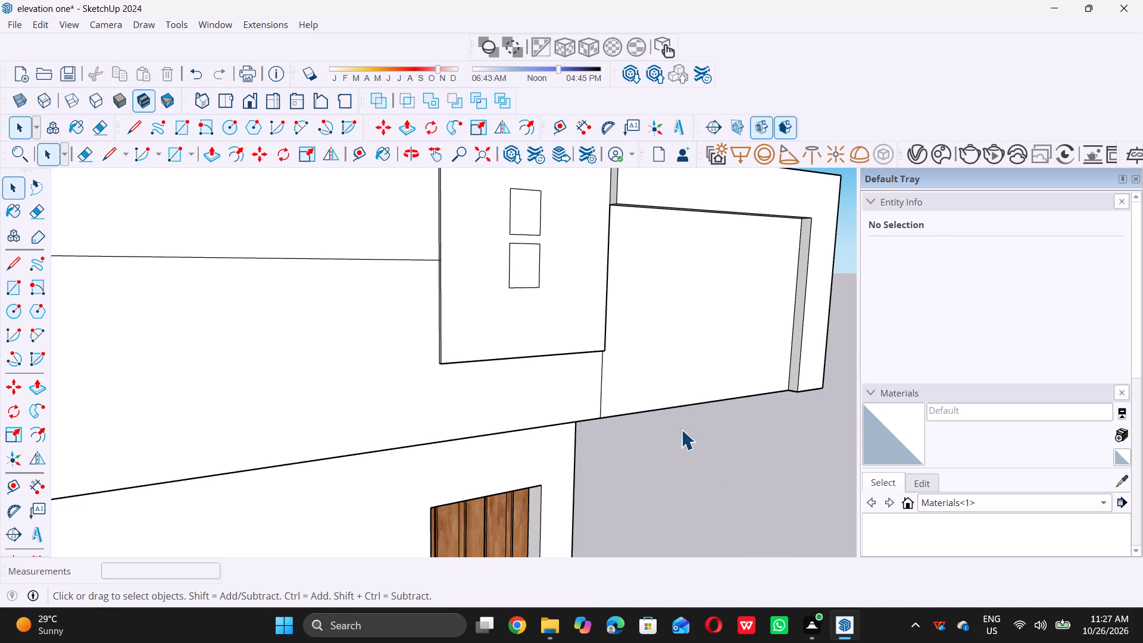
Copy the door-side recessed panel's two bottom edge segments 3' up to the inner corner under the top border band.
click(683, 406)
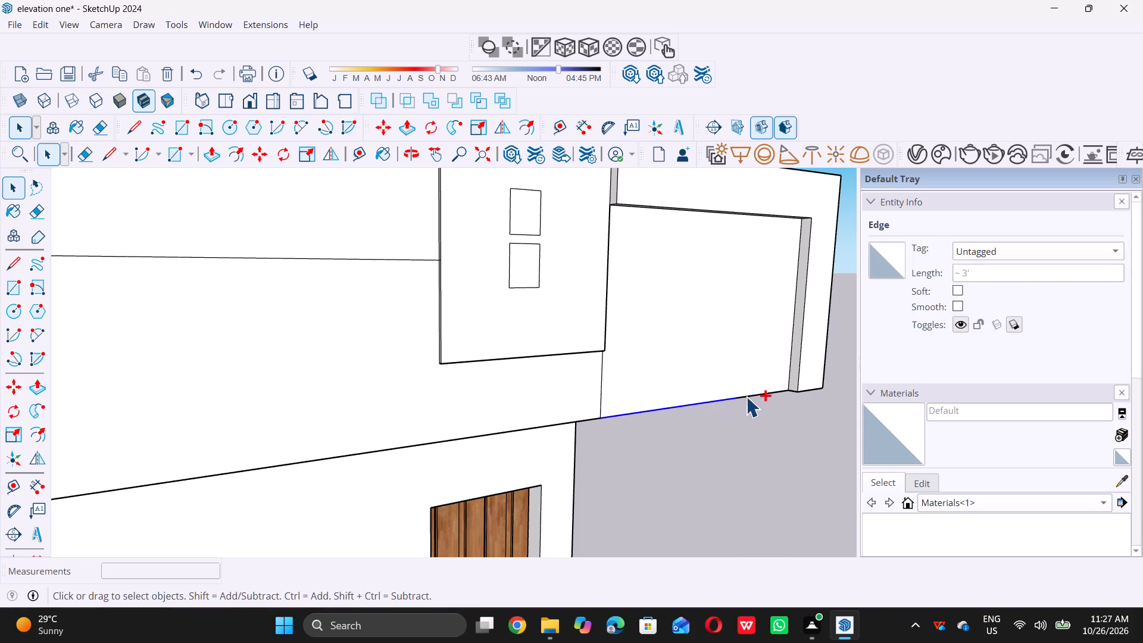
ctrl+click(748, 395)
key(m)
scroll(601, 430, up, 4)
scroll(597, 431, down, 2)
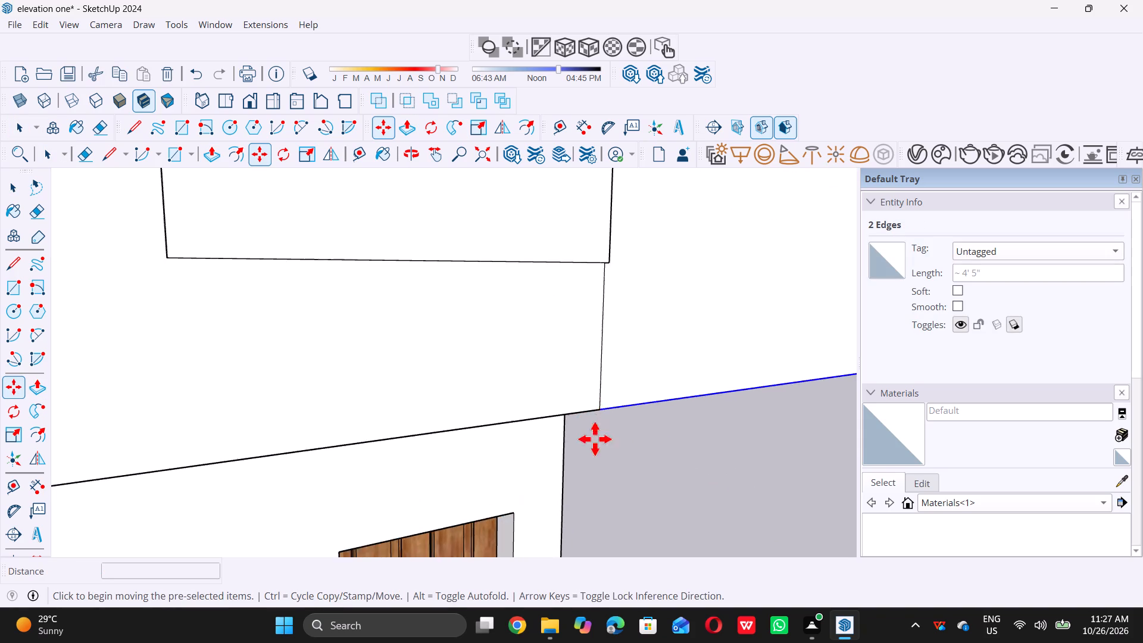
scroll(595, 439, down, 15)
middle_drag(576, 401, 488, 374)
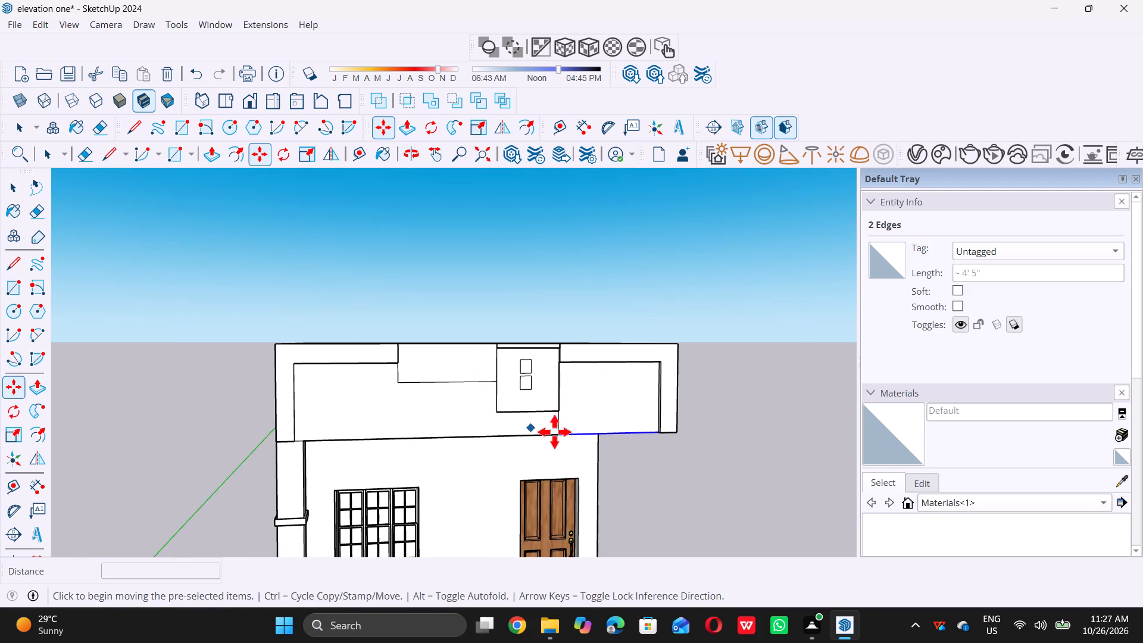
scroll(554, 432, up, 8)
click(563, 441)
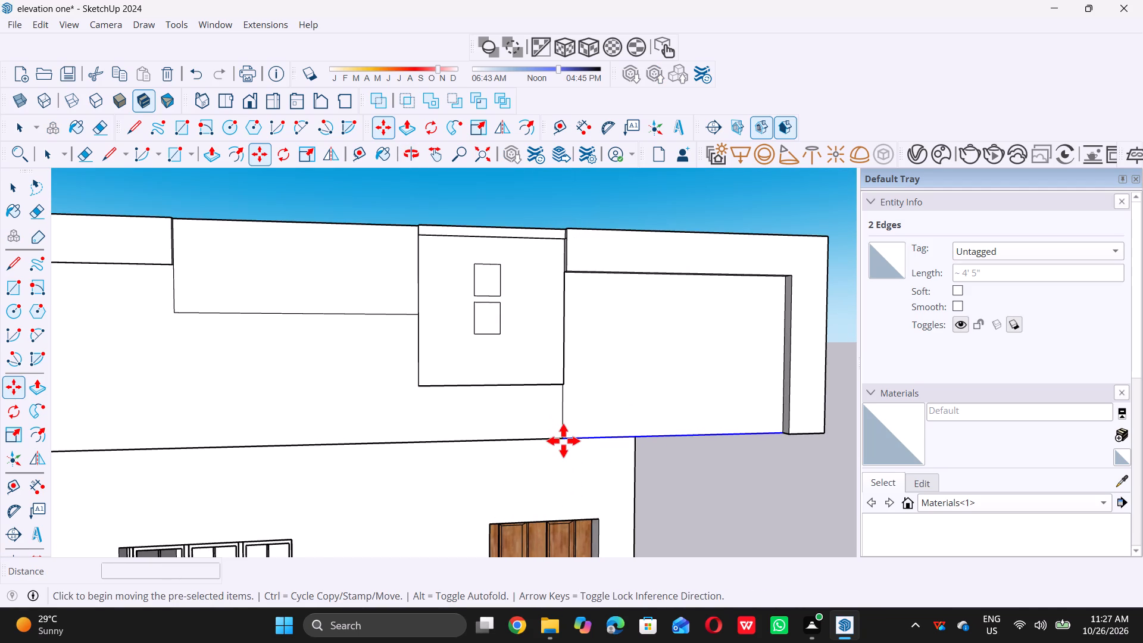
scroll(563, 441, down, 4)
scroll(576, 336, up, 12)
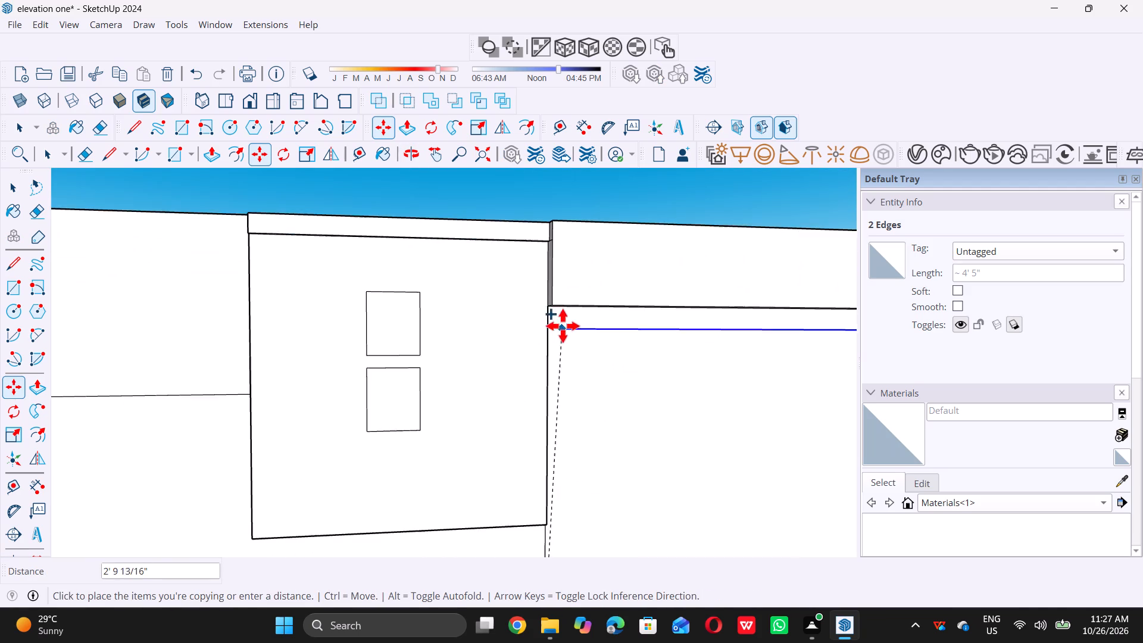
scroll(563, 326, up, 17)
middle_drag(542, 297, 504, 289)
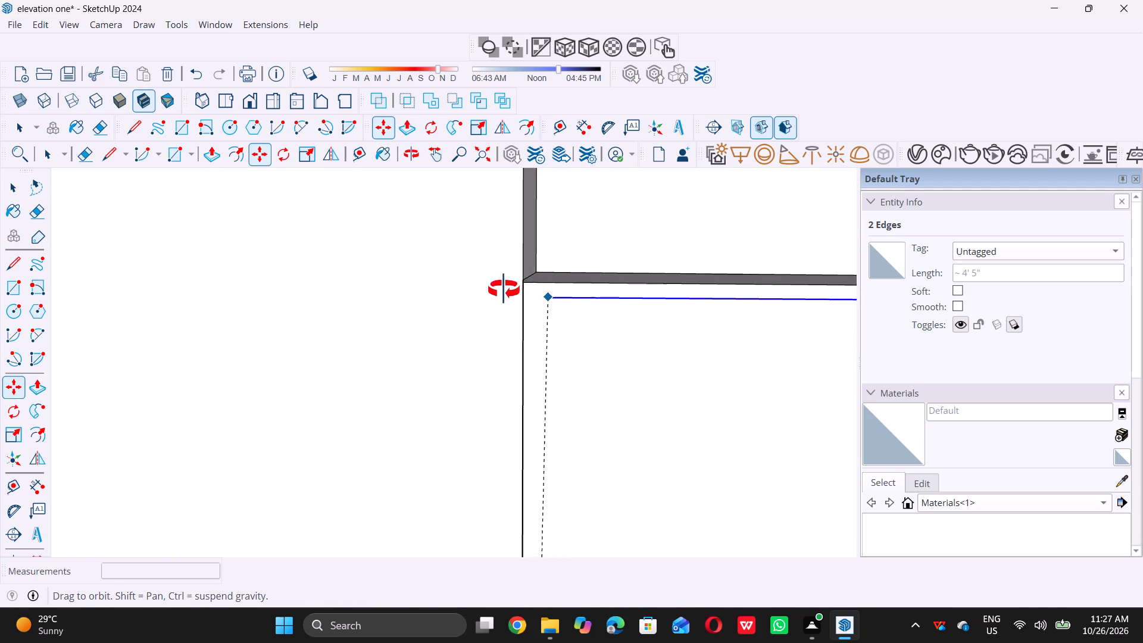
middle_drag(504, 289, 399, 273)
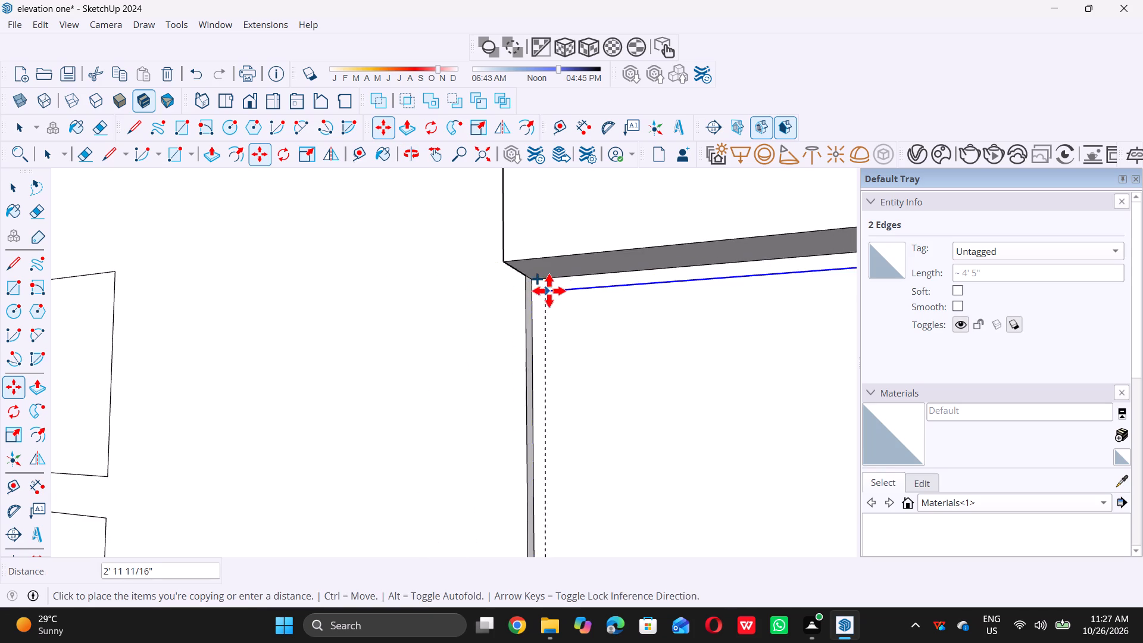
scroll(549, 289, up, 4)
click(527, 277)
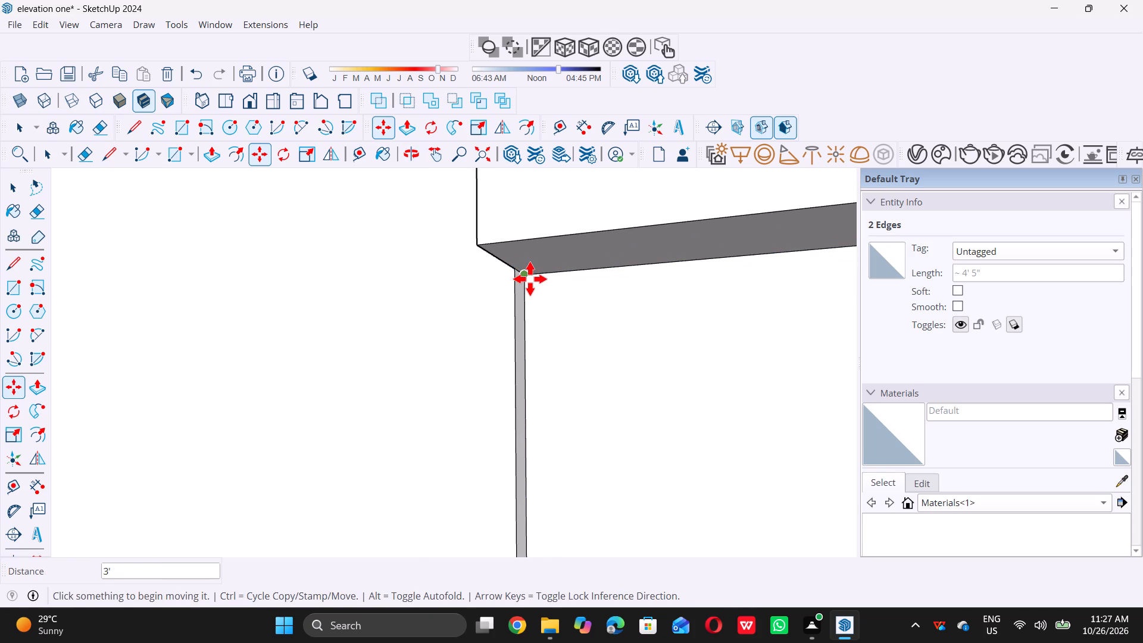
Divide the copy distance by 6 to space horizontal lines evenly across the door-side recessed panel.
key(slash)
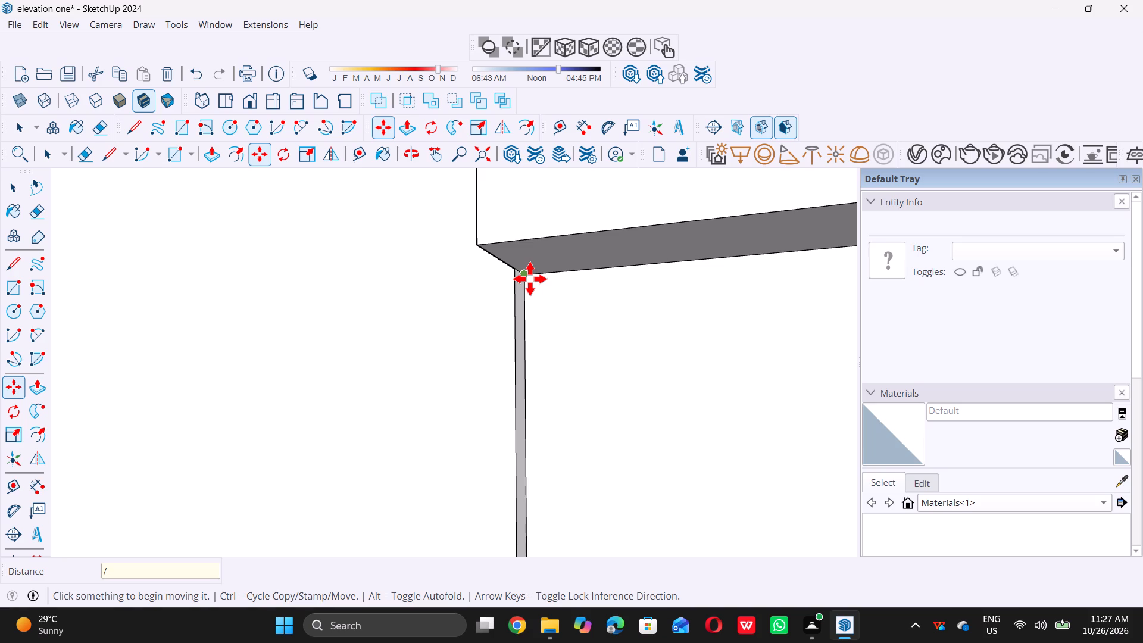
key(6)
key(Return)
key(Return)
scroll(525, 289, down, 20)
scroll(525, 289, down, 8)
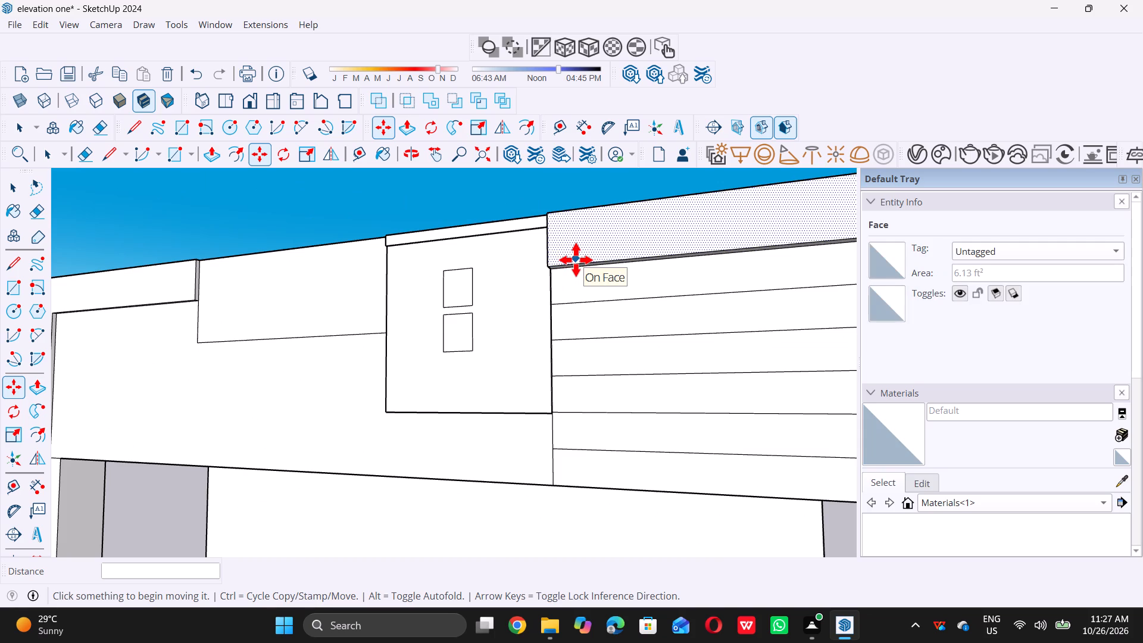
key(space)
Examine the horizontal division lines on the door-side parapet panel from the front and from the pillar side.
scroll(579, 333, down, 7)
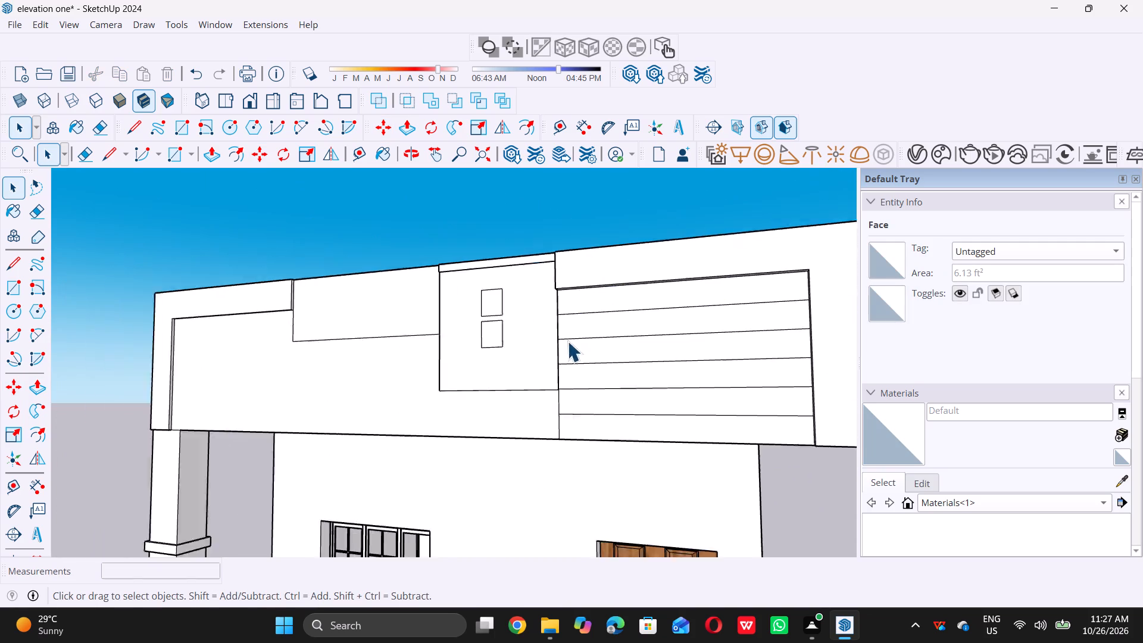
scroll(567, 339, up, 1)
scroll(566, 338, down, 5)
middle_drag(521, 406, 664, 427)
scroll(638, 385, up, 5)
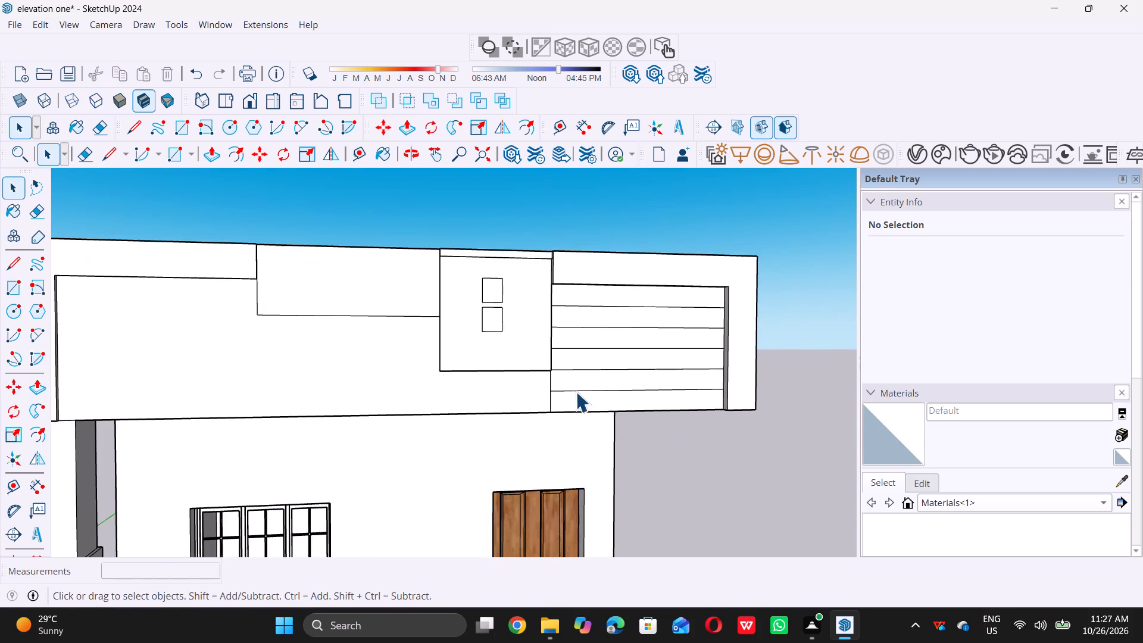
scroll(571, 395, down, 6)
middle_drag(516, 422, 580, 438)
scroll(591, 390, up, 6)
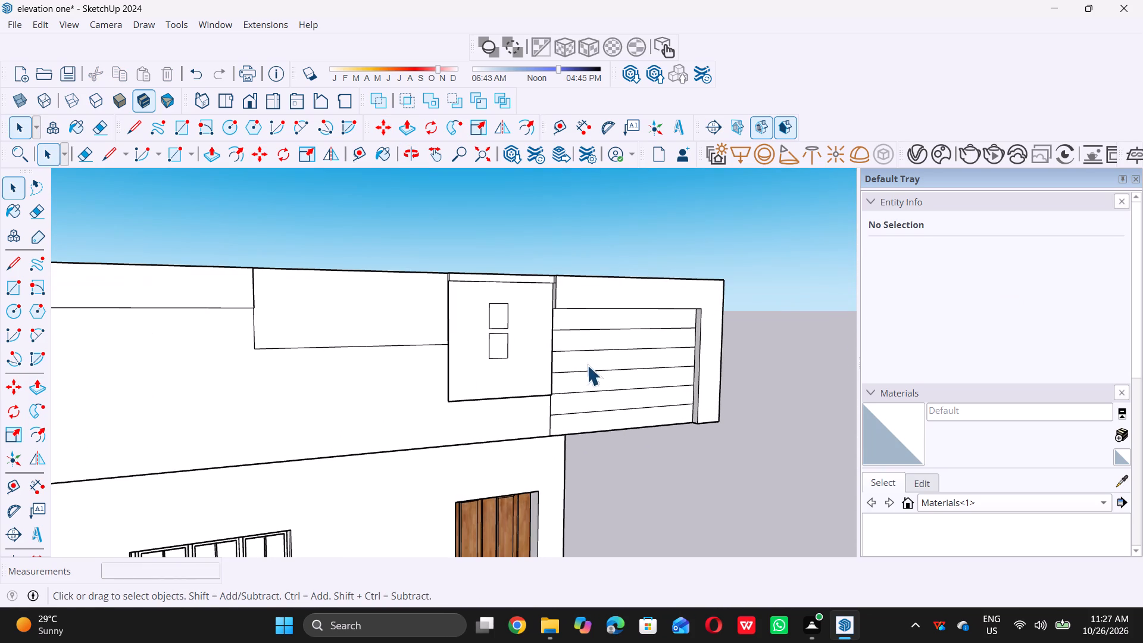
scroll(425, 438, down, 6)
middle_drag(398, 445, 502, 453)
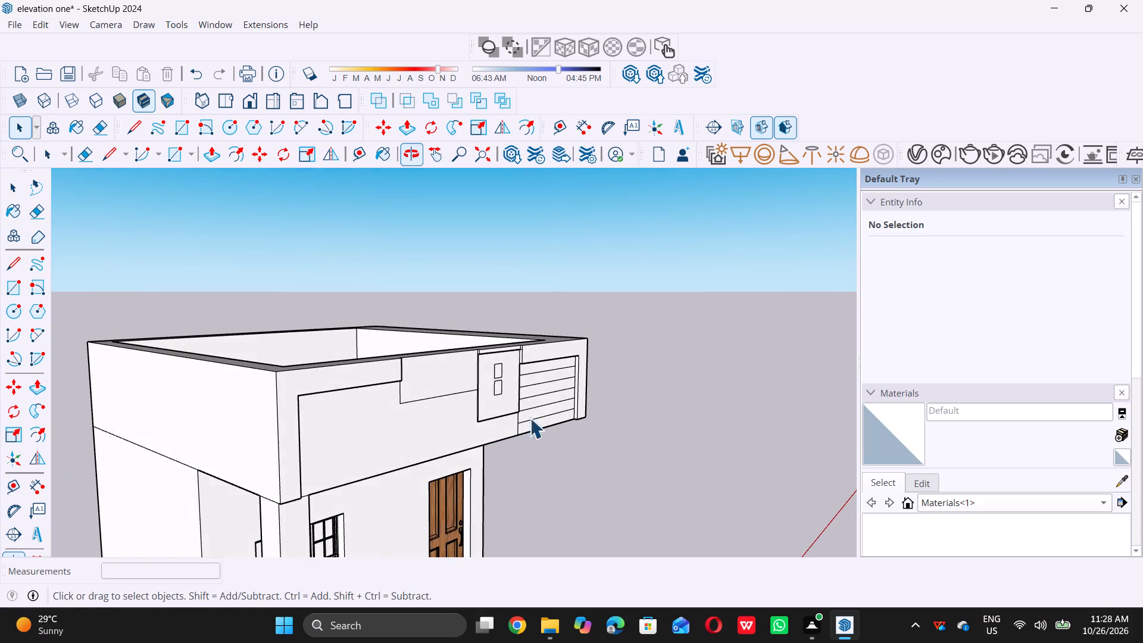
Copy all five horizontal division lines on the door-side recessed panel 1" straight down to form narrow groove strips.
scroll(542, 390, up, 11)
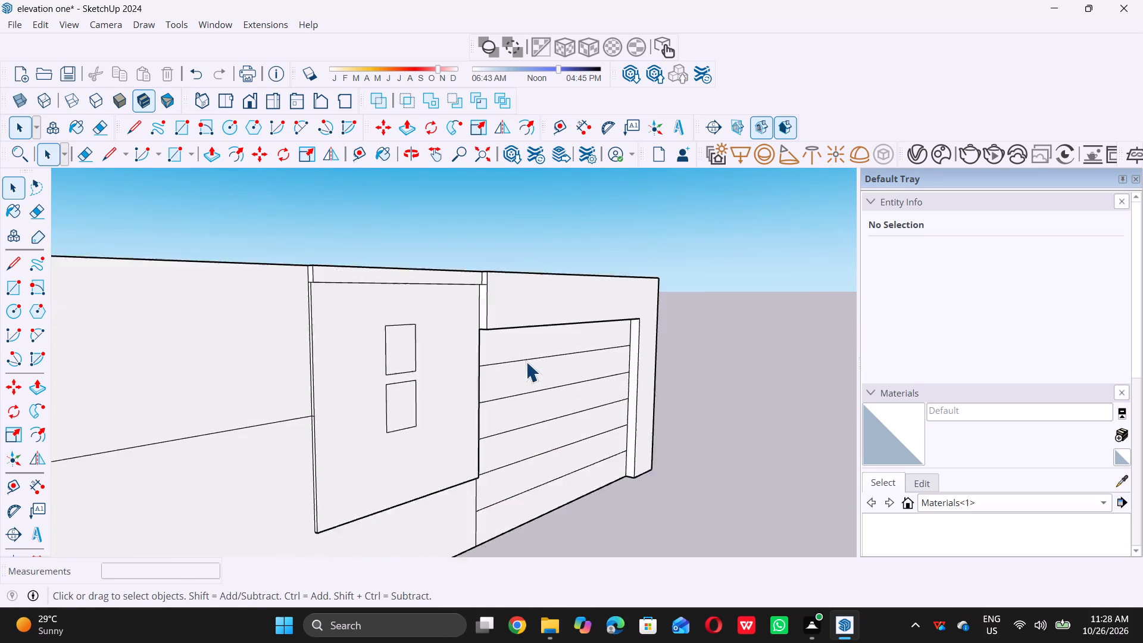
scroll(511, 369, up, 1)
middle_drag(511, 369, 413, 353)
scroll(413, 353, up, 6)
click(423, 355)
scroll(420, 354, down, 4)
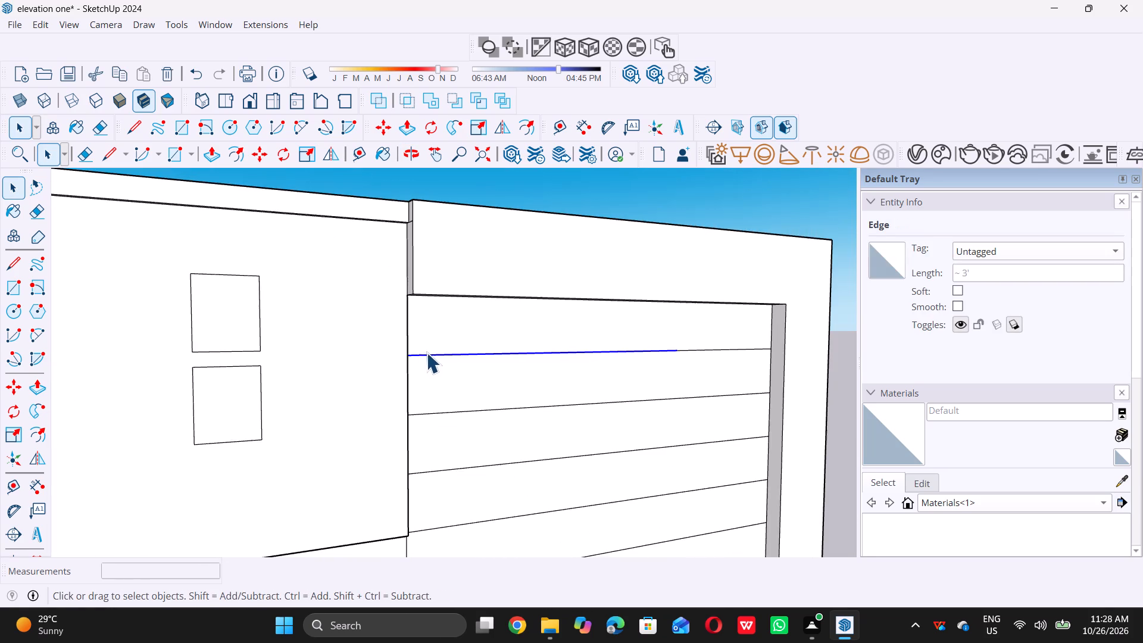
ctrl+click(704, 350)
ctrl+scroll(661, 328, down, 4)
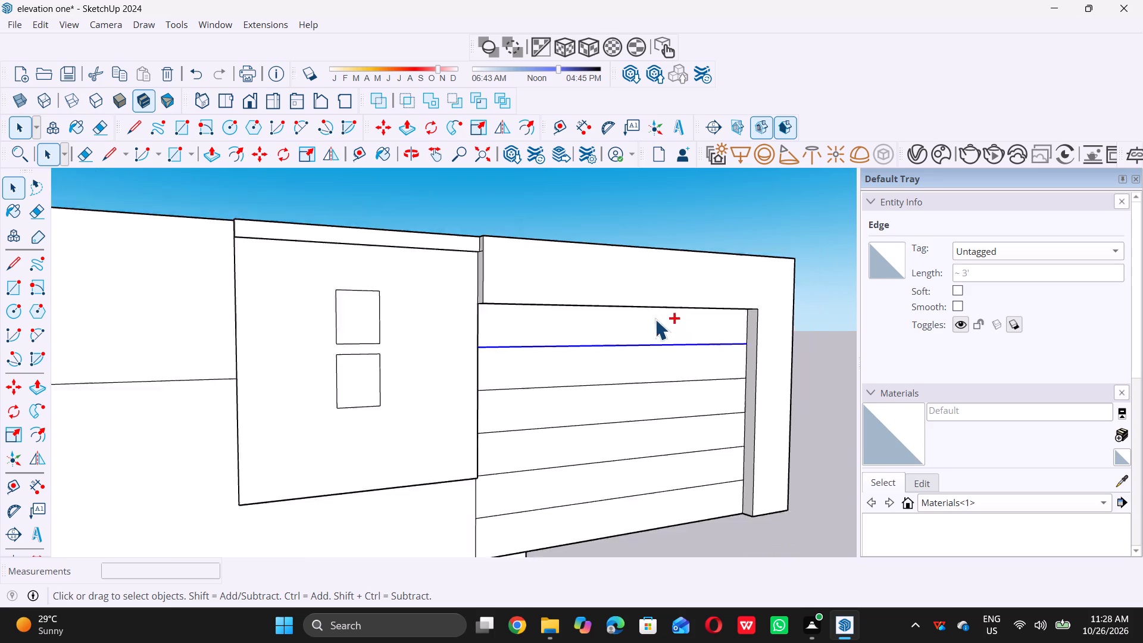
ctrl+scroll(655, 319, down, 2)
ctrl+scroll(601, 414, up, 5)
ctrl+click(580, 342)
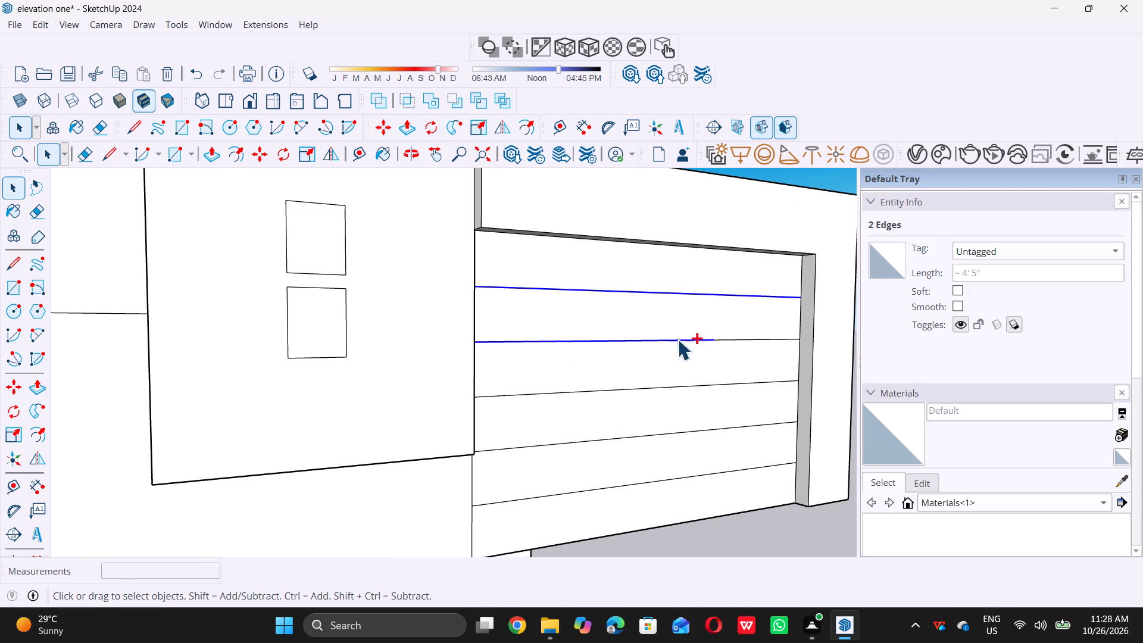
ctrl+click(726, 338)
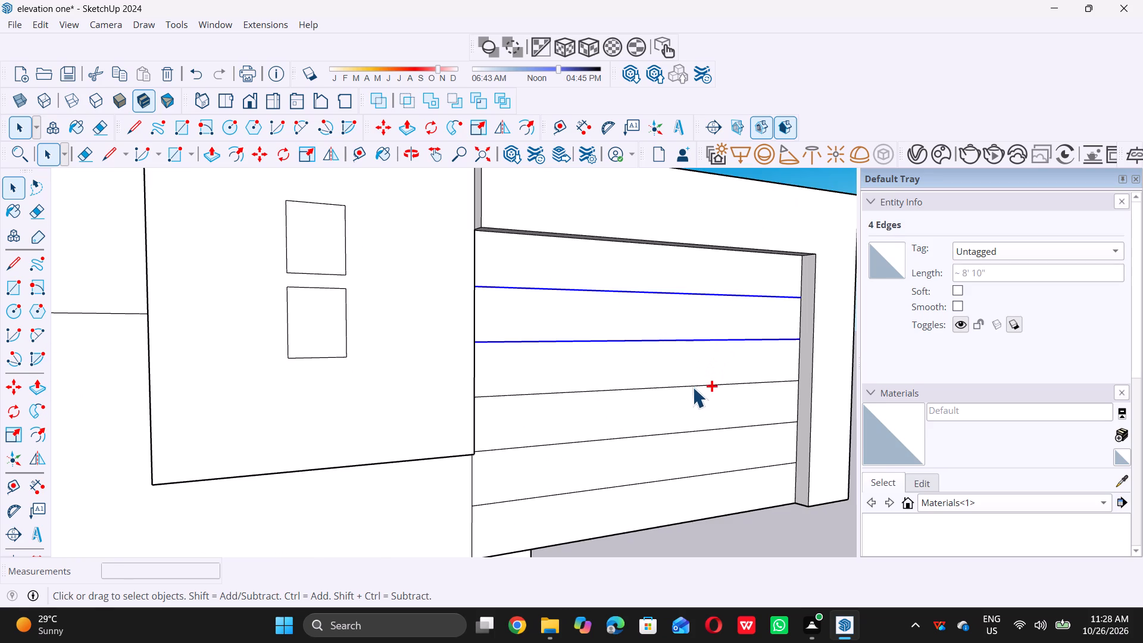
ctrl+click(692, 385)
ctrl+click(724, 385)
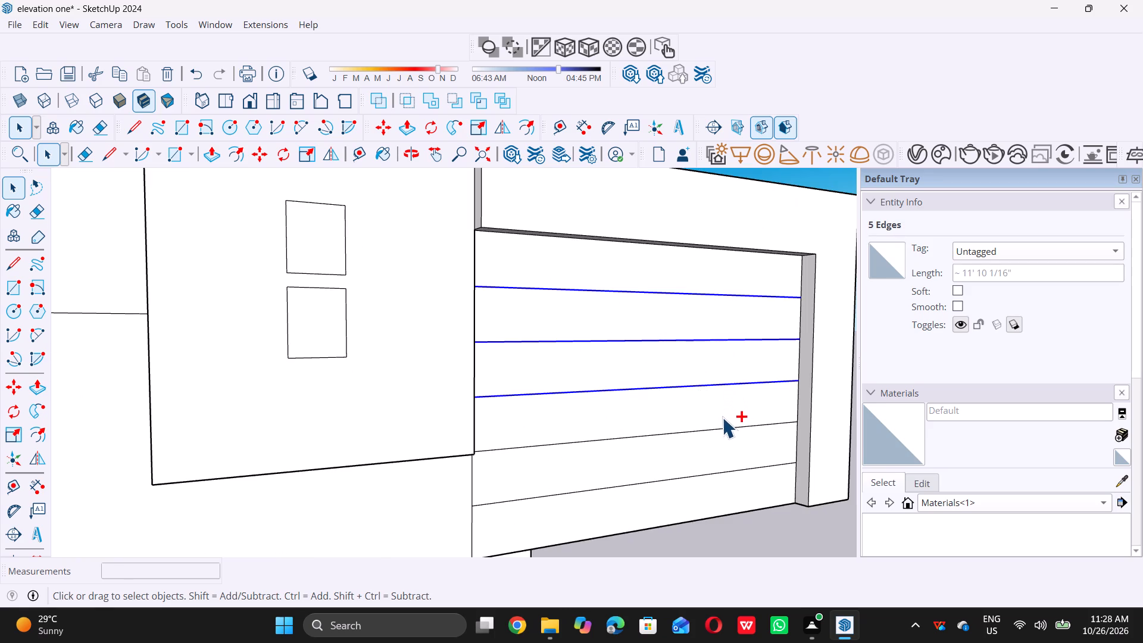
ctrl+click(725, 426)
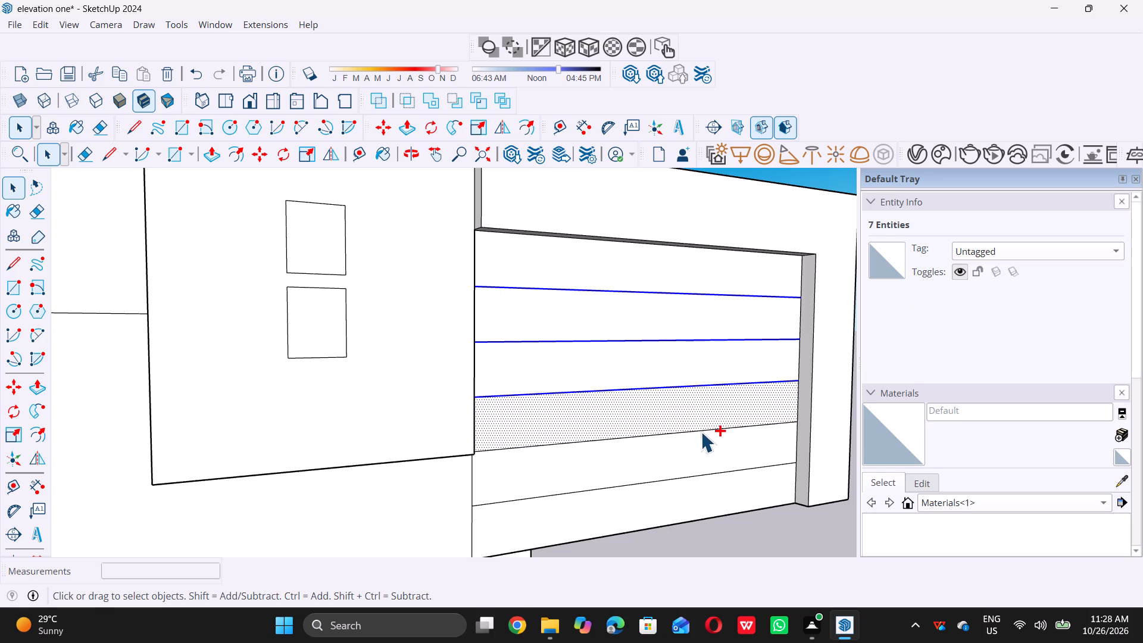
ctrl+click(703, 428)
ctrl+click(704, 429)
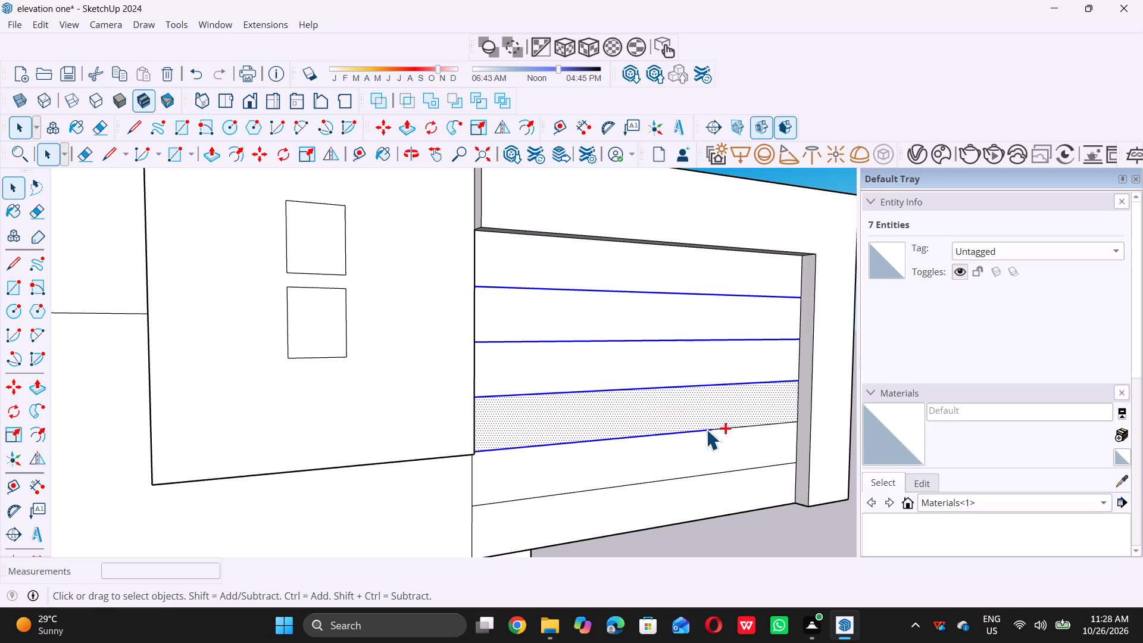
ctrl+click(722, 428)
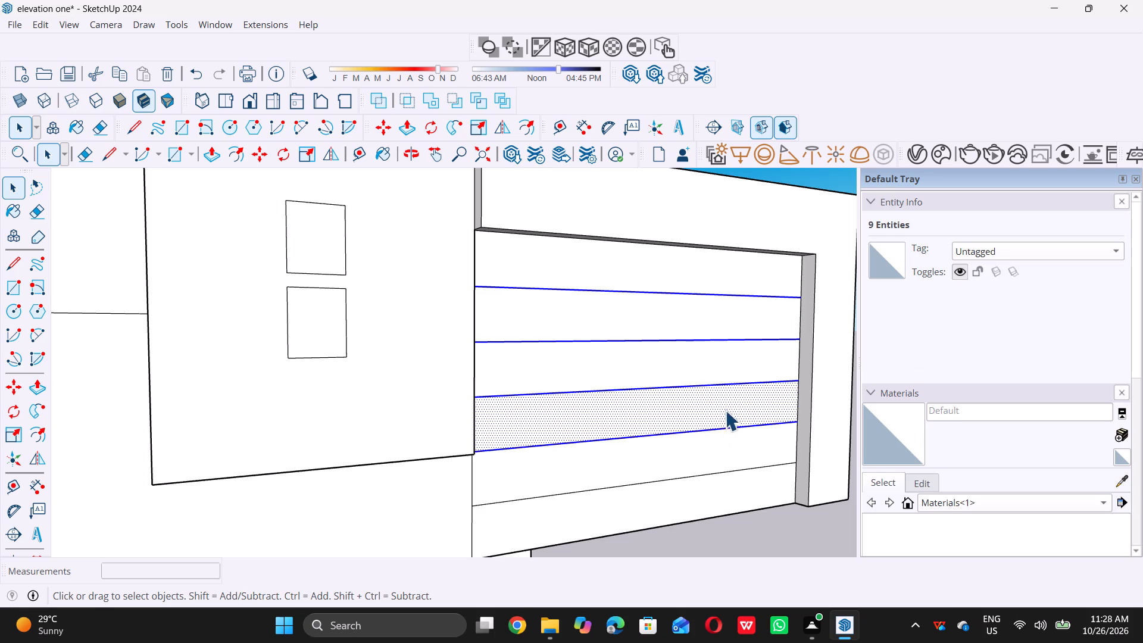
shift+click(720, 404)
scroll(693, 389, down, 6)
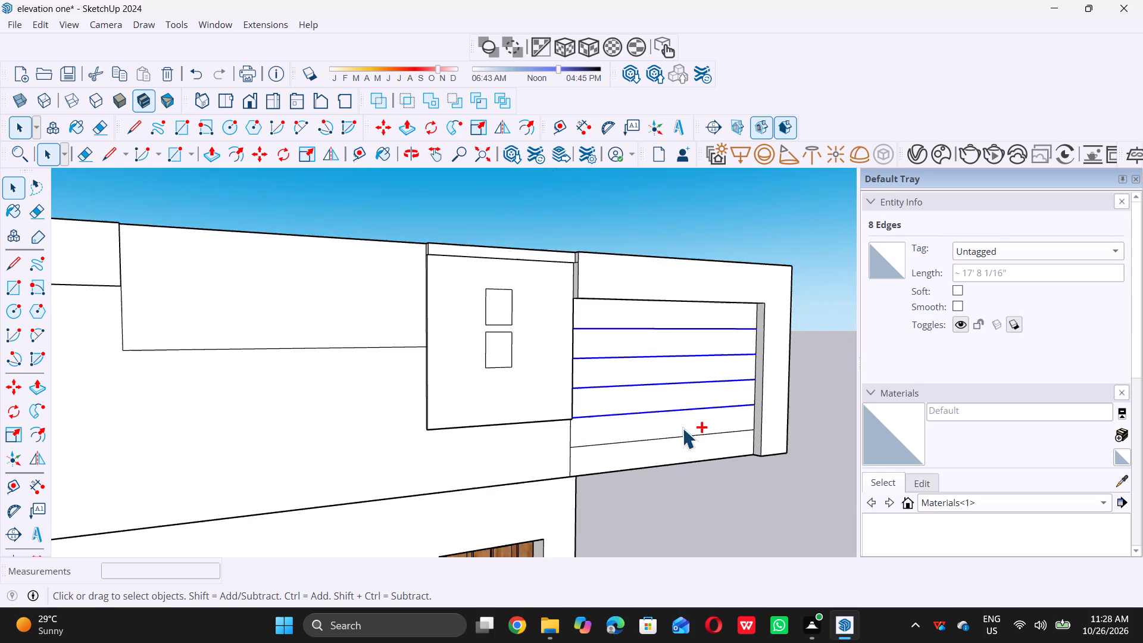
ctrl+scroll(673, 447, up, 6)
ctrl+click(674, 425)
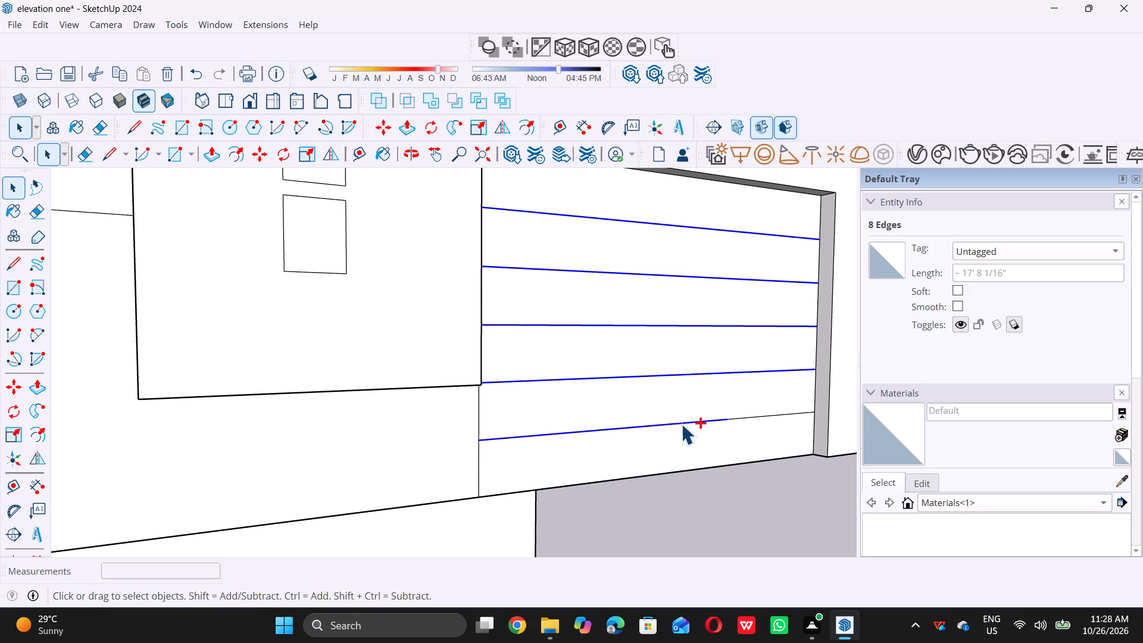
ctrl+click(743, 417)
scroll(707, 428, down, 3)
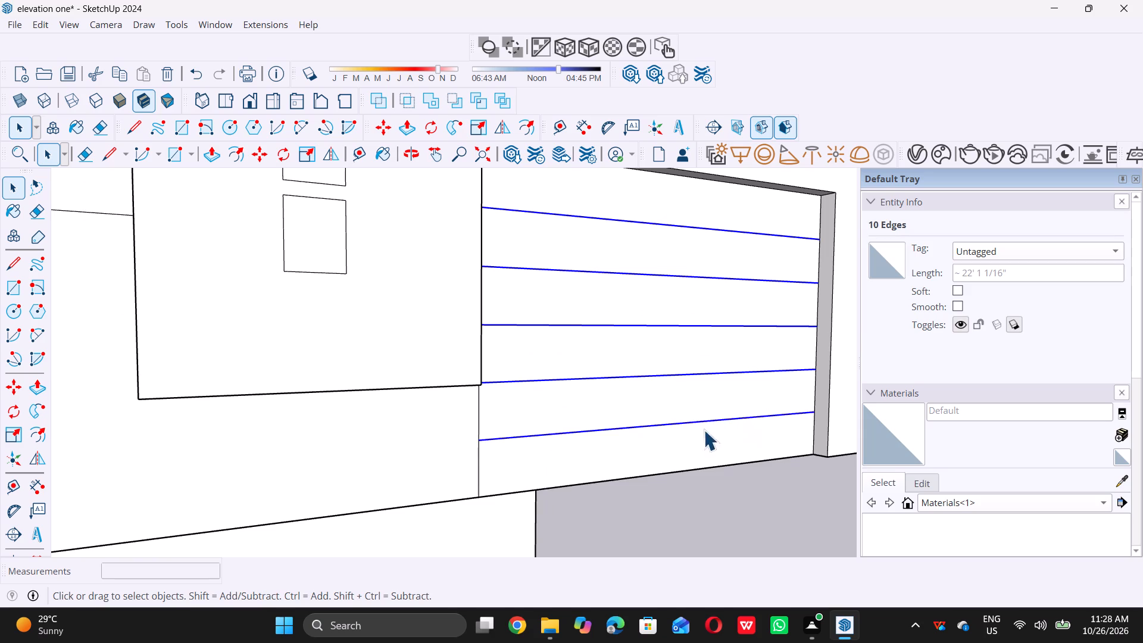
scroll(704, 430, down, 3)
middle_drag(546, 308, 501, 310)
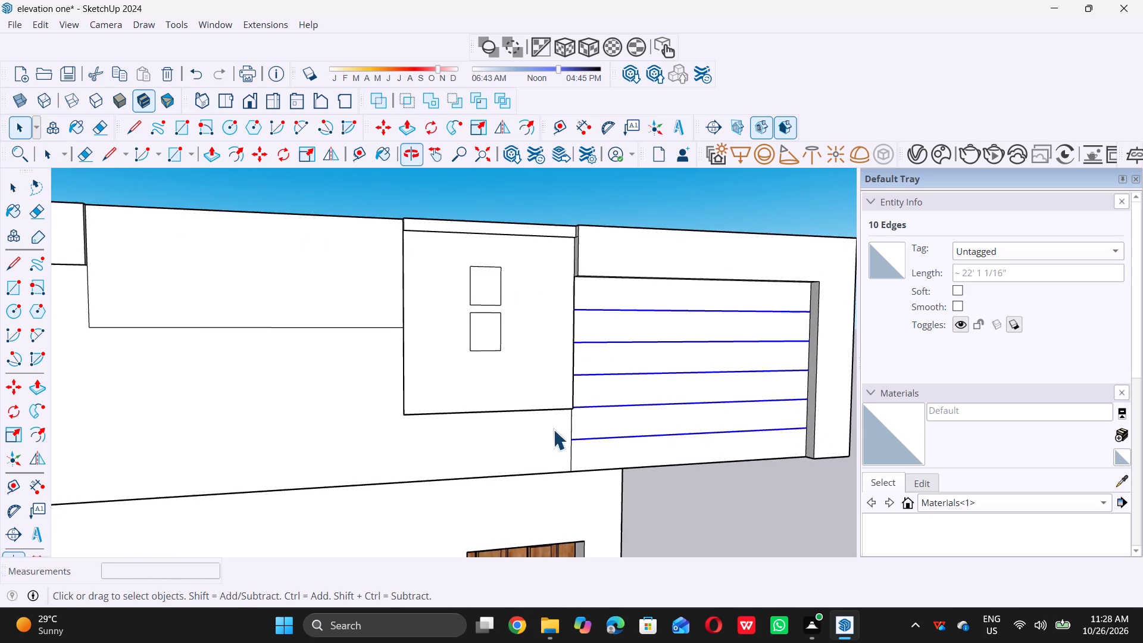
scroll(557, 432, up, 6)
key(m)
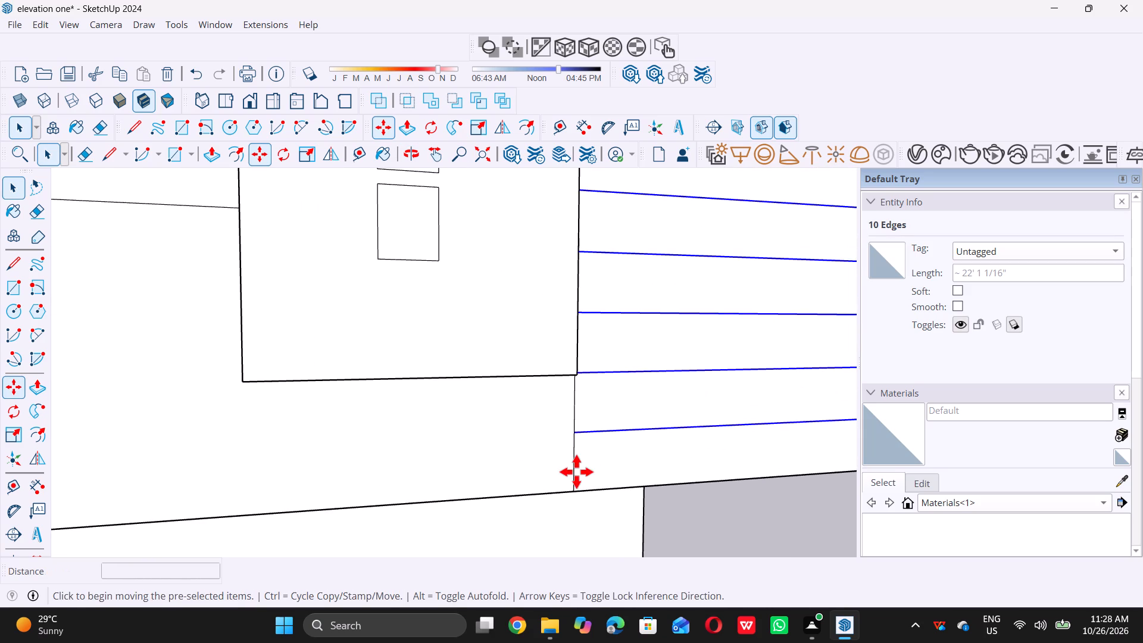
scroll(571, 448, up, 14)
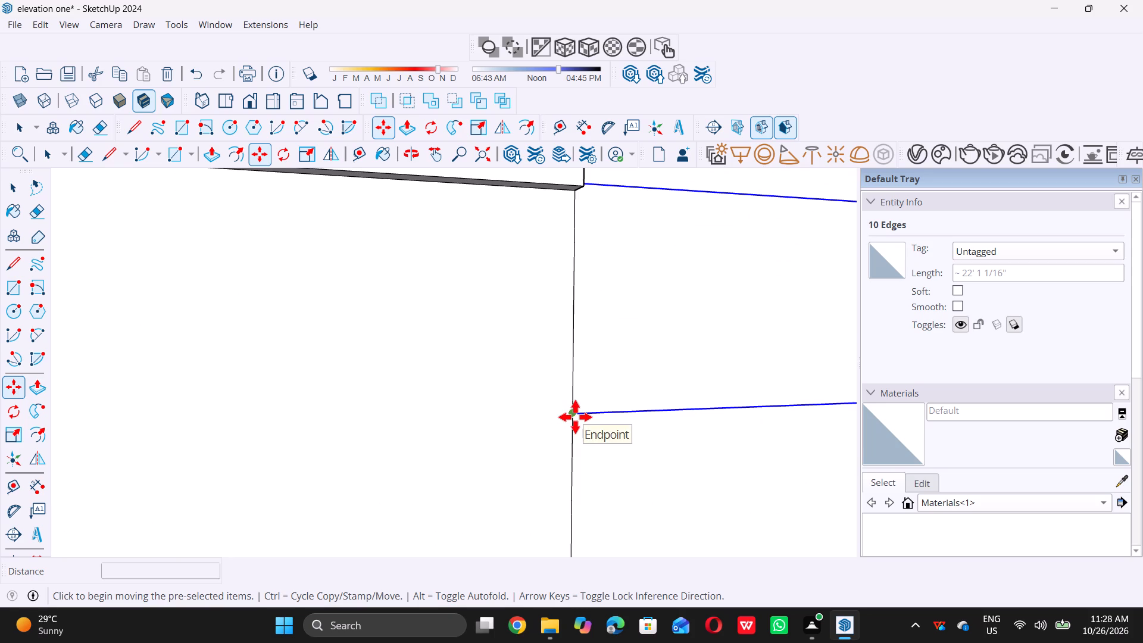
click(575, 417)
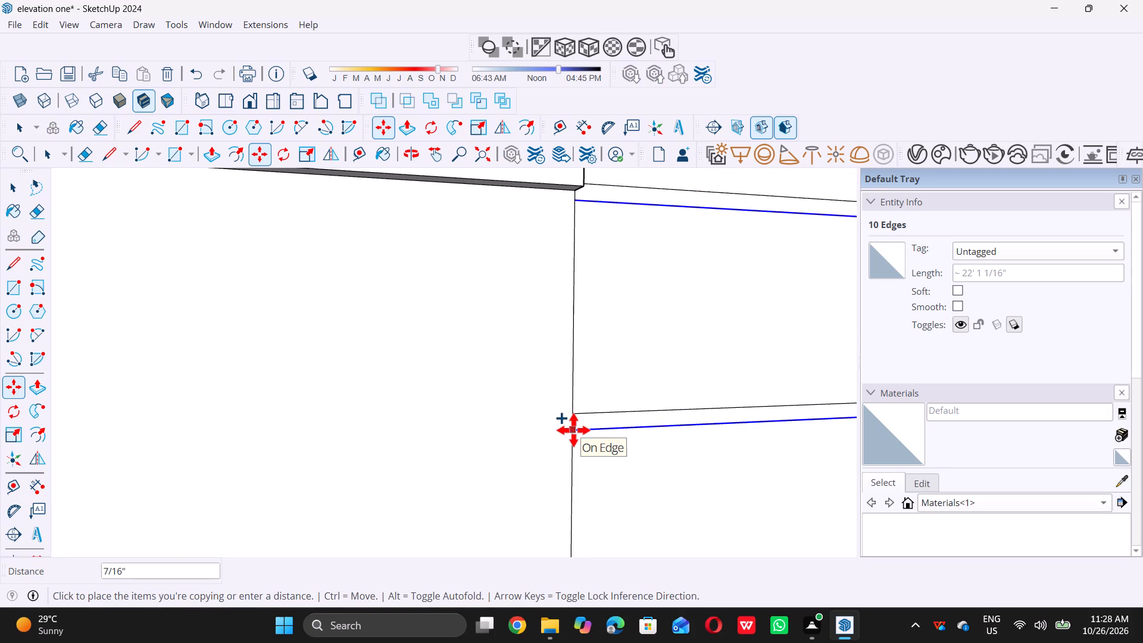
key(1)
key(shift+quotedbl)
key(Return)
key(space)
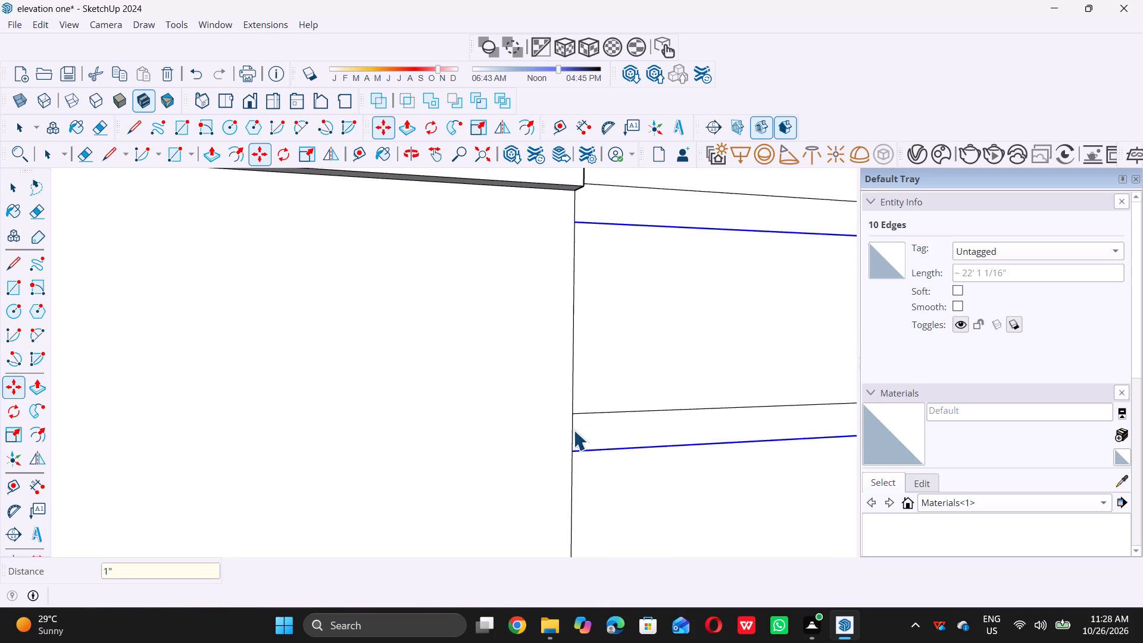
scroll(551, 426, down, 20)
scroll(551, 426, down, 11)
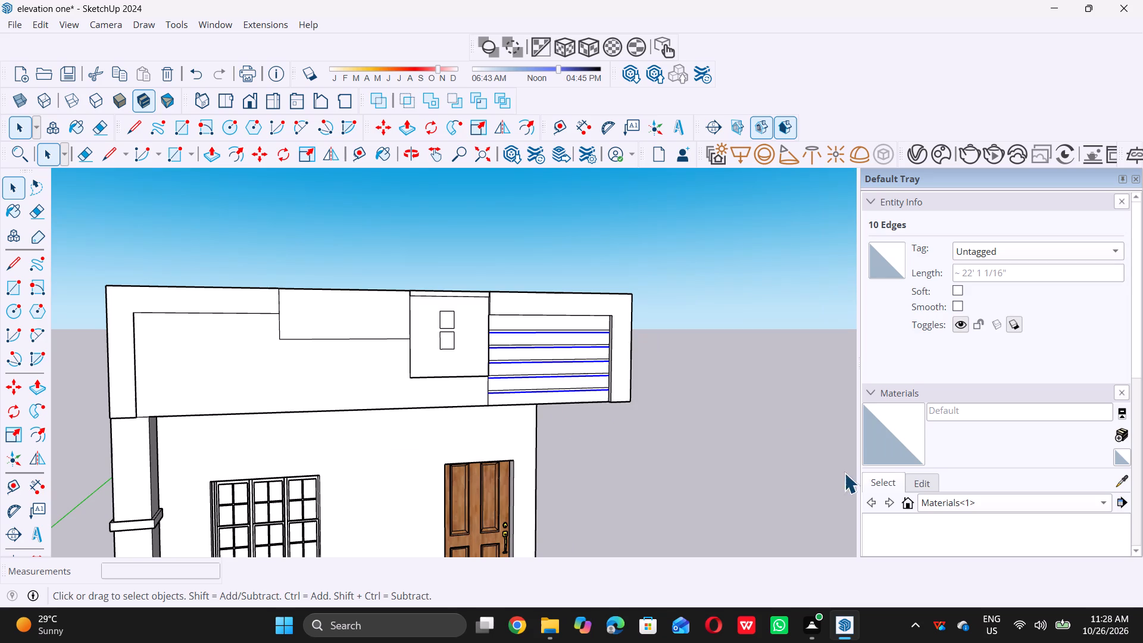
click(778, 430)
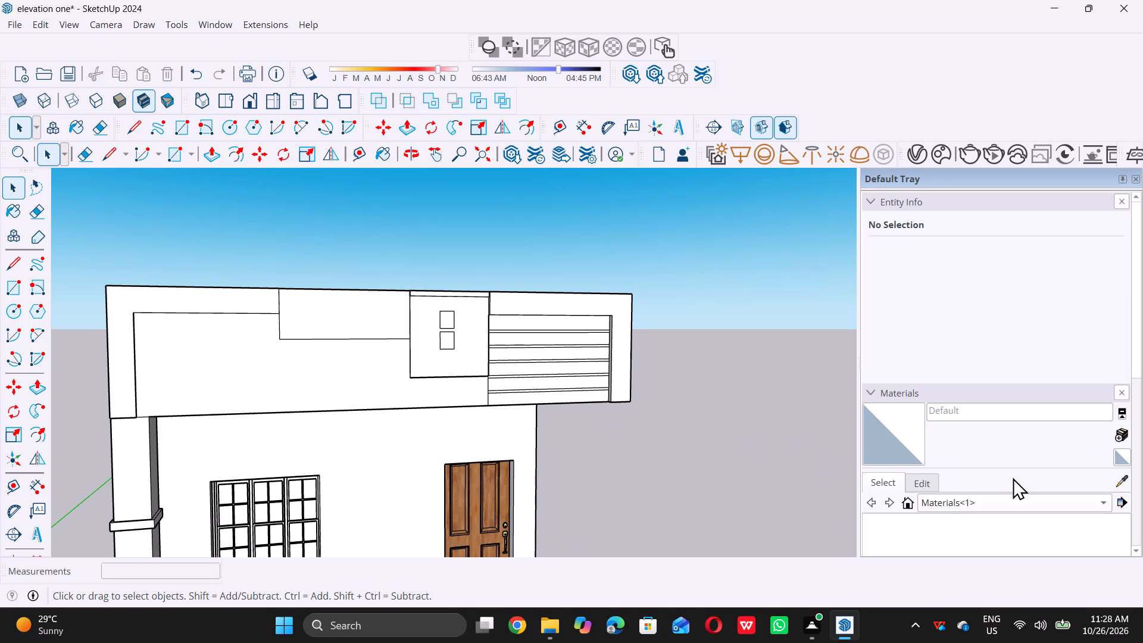
Copy the lowest pair of groove lines on the door-side panel about 3 3/4" down, towards the parapet's bottom edge.
scroll(688, 425, down, 2)
scroll(588, 417, down, 1)
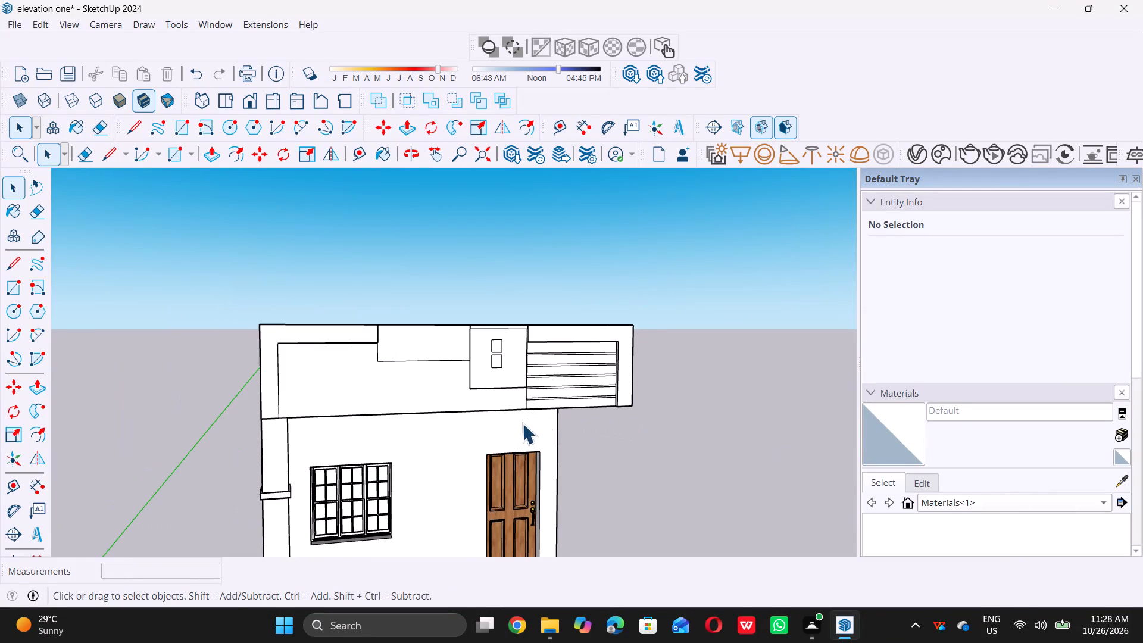
middle_drag(520, 424, 639, 454)
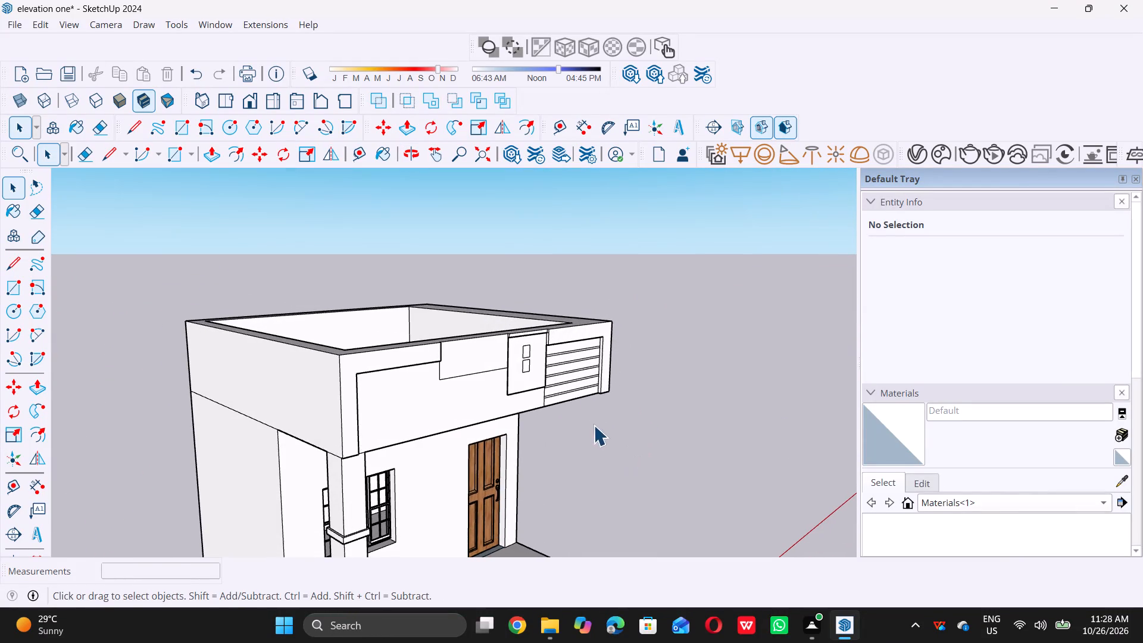
scroll(585, 397, up, 6)
scroll(497, 410, up, 6)
scroll(515, 402, down, 5)
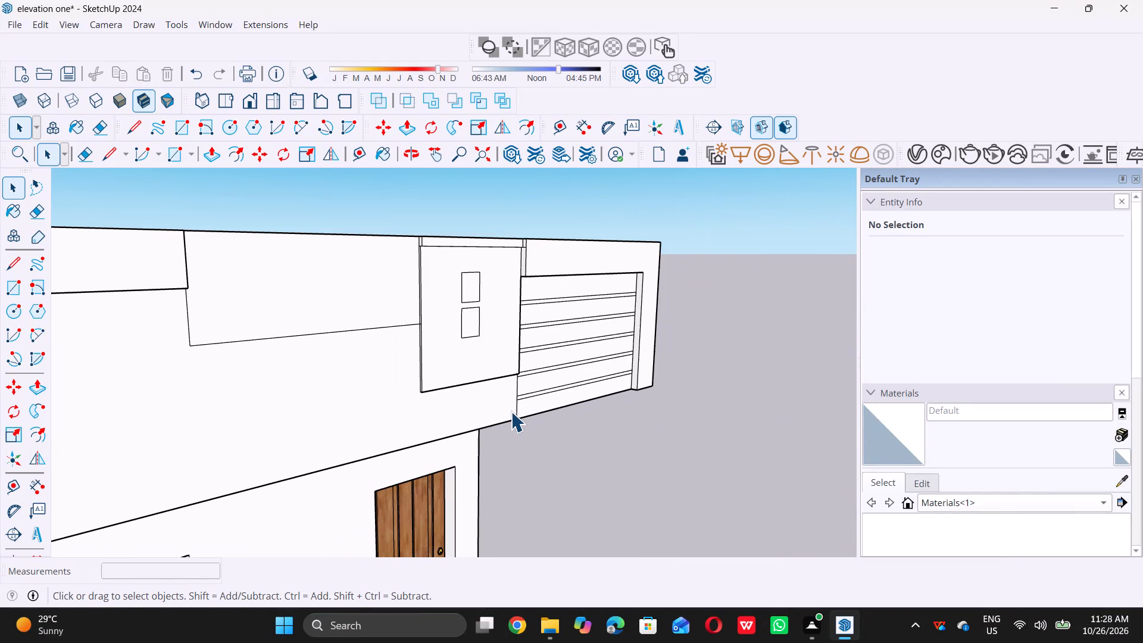
scroll(513, 420, up, 6)
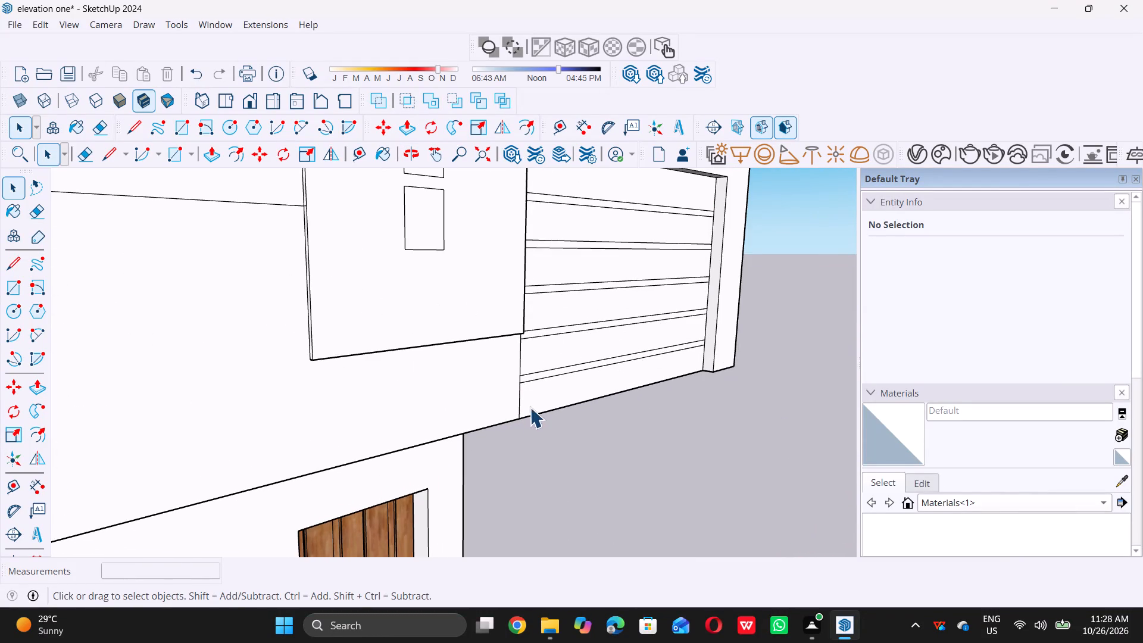
scroll(664, 349, up, 5)
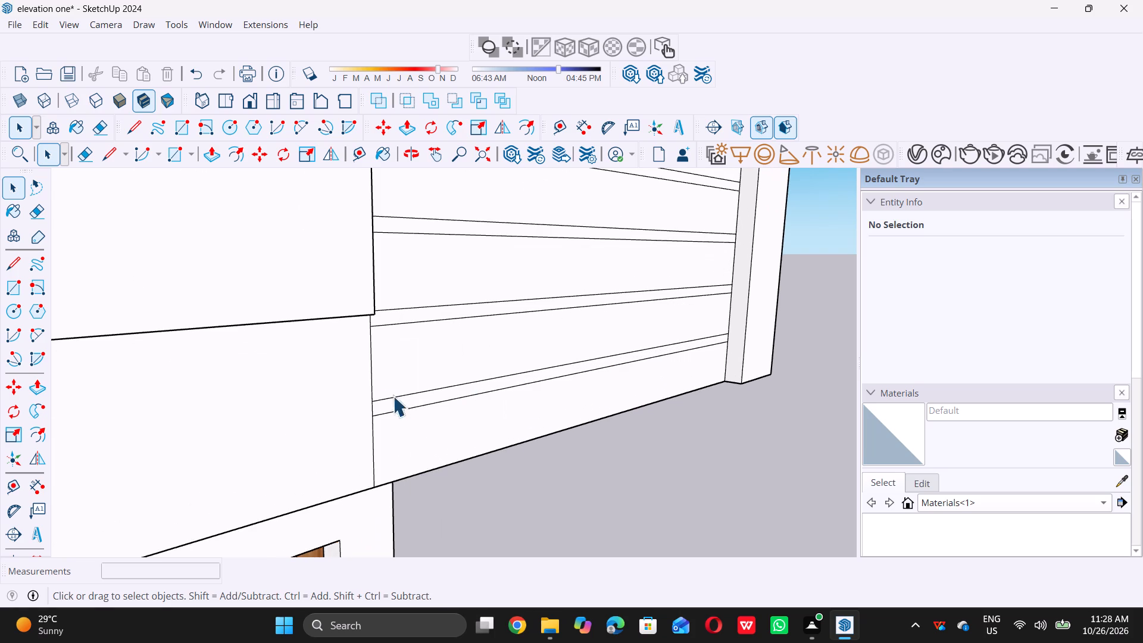
drag(369, 378, 679, 360)
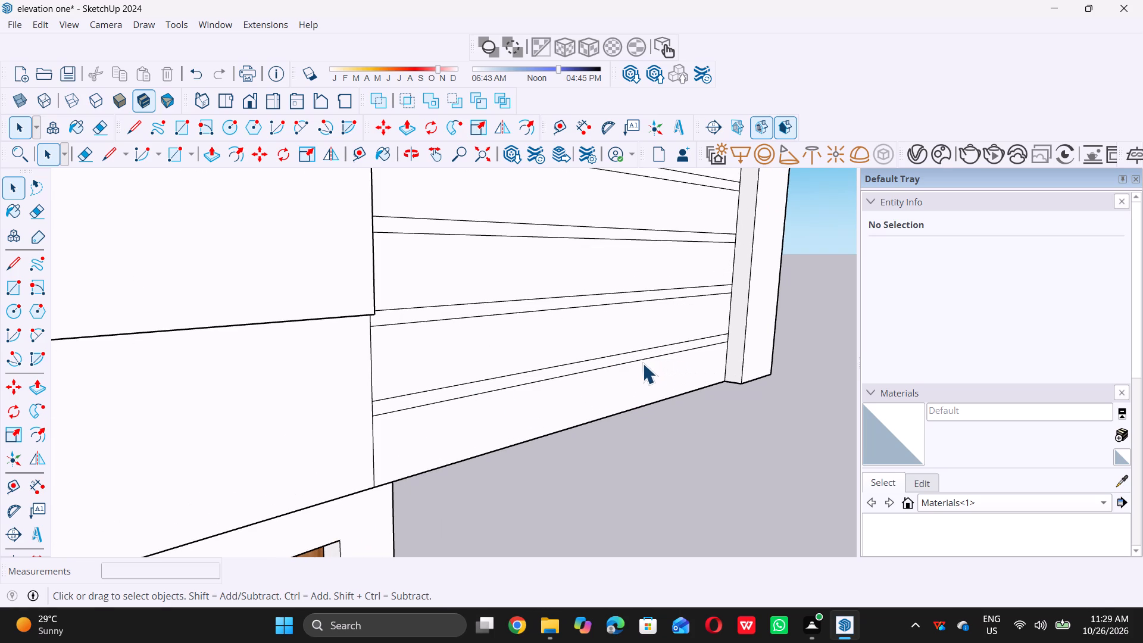
click(640, 360)
ctrl+click(644, 347)
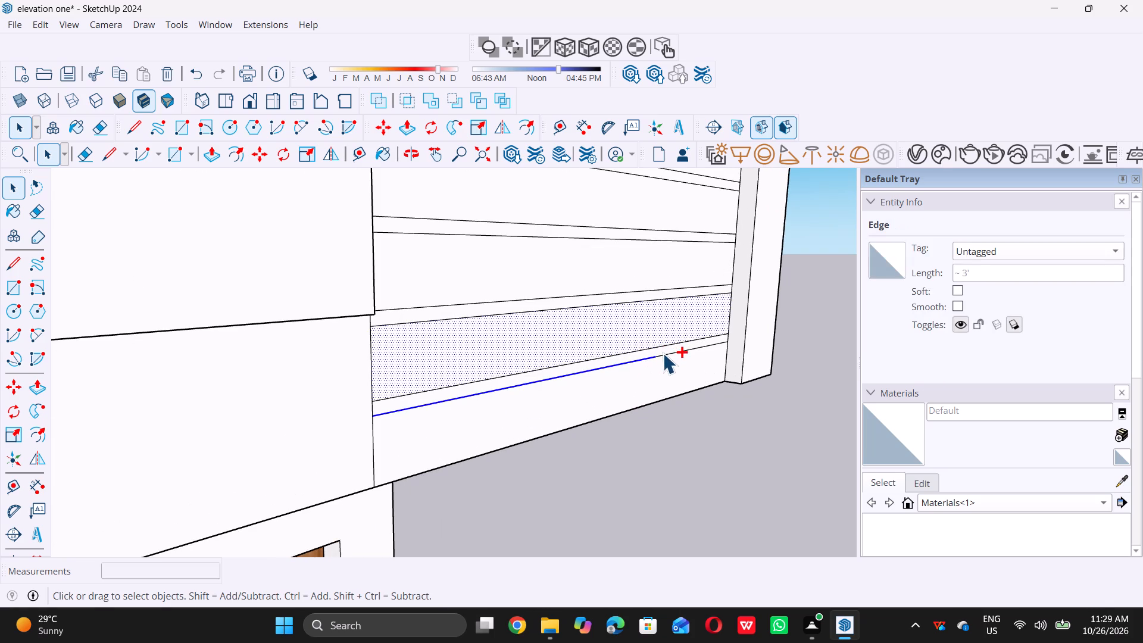
shift+click(653, 329)
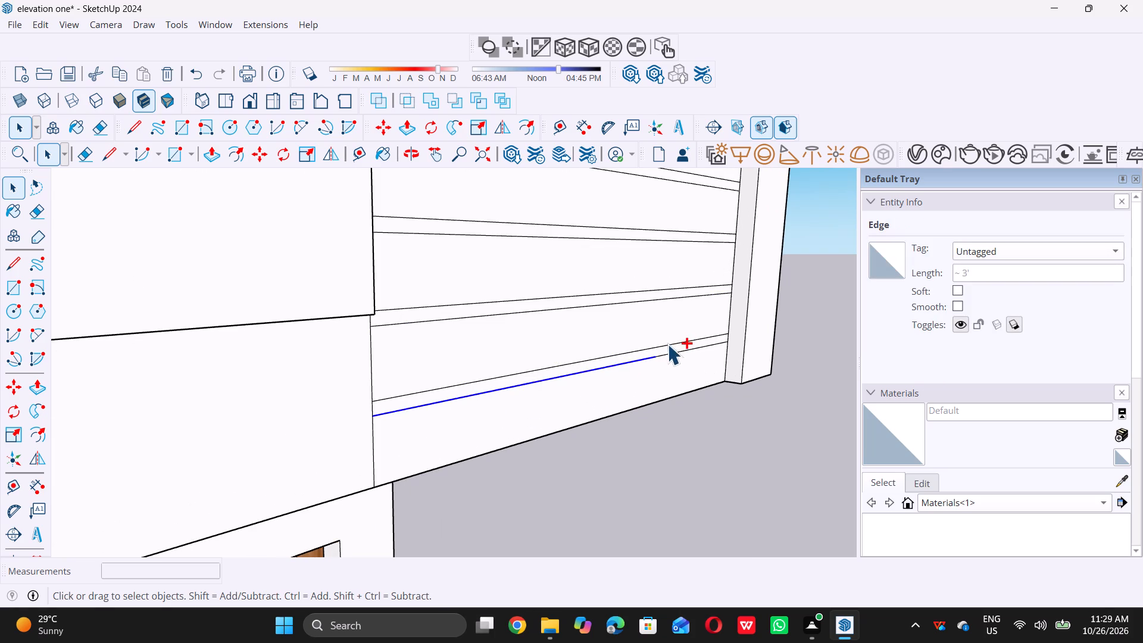
ctrl+click(667, 344)
ctrl+click(667, 355)
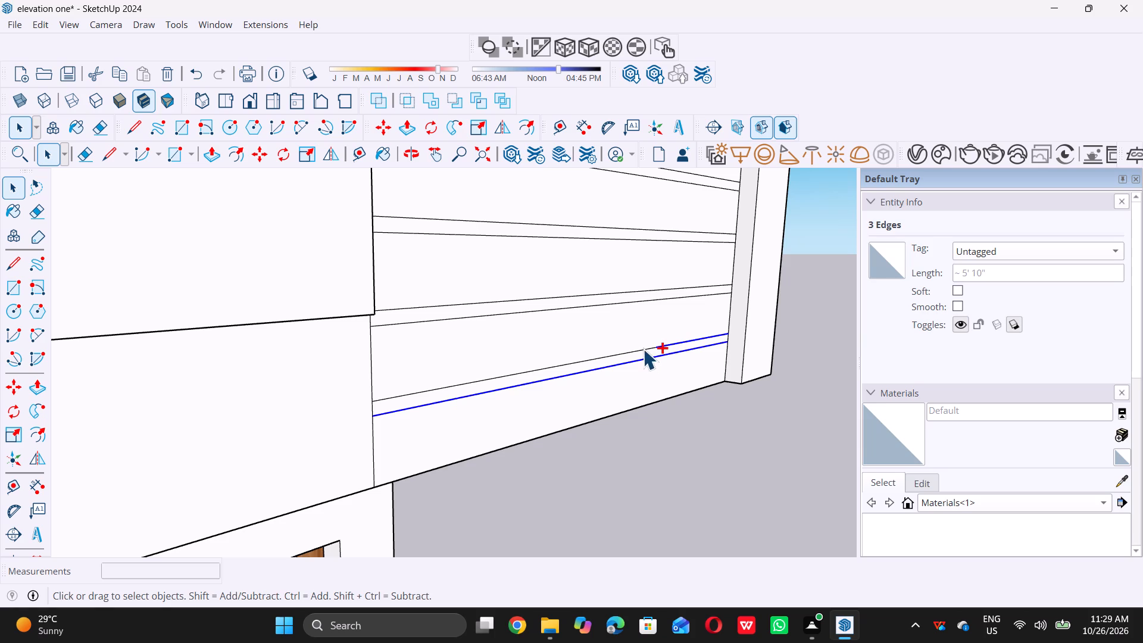
ctrl+click(642, 349)
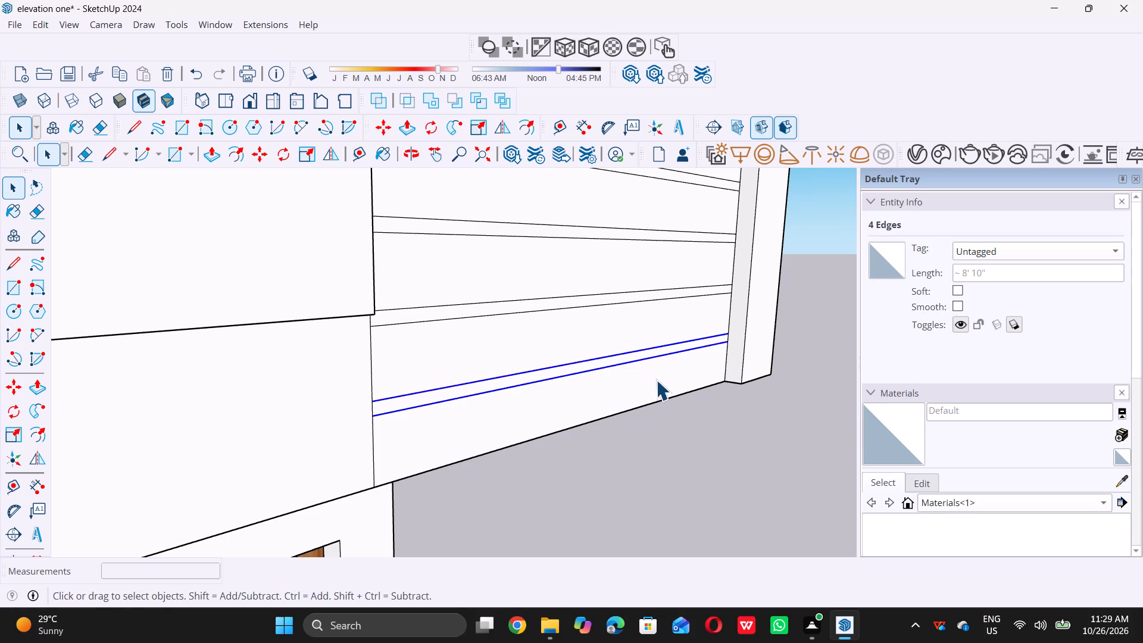
key(m)
scroll(548, 339, down, 5)
scroll(470, 417, up, 5)
scroll(530, 407, down, 3)
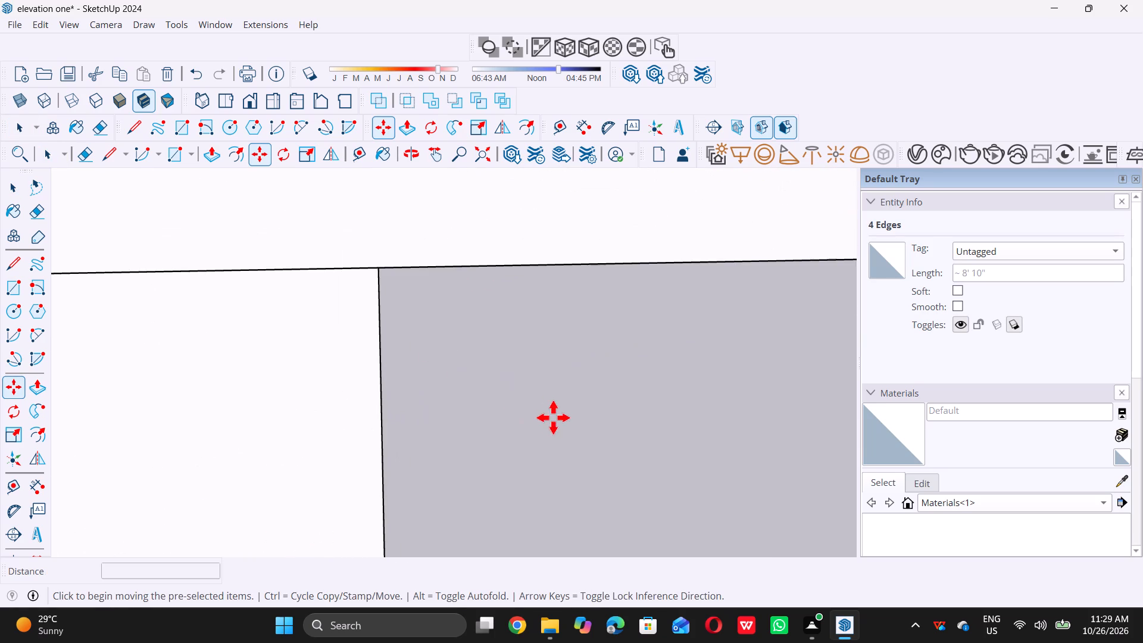
scroll(553, 417, down, 2)
click(510, 344)
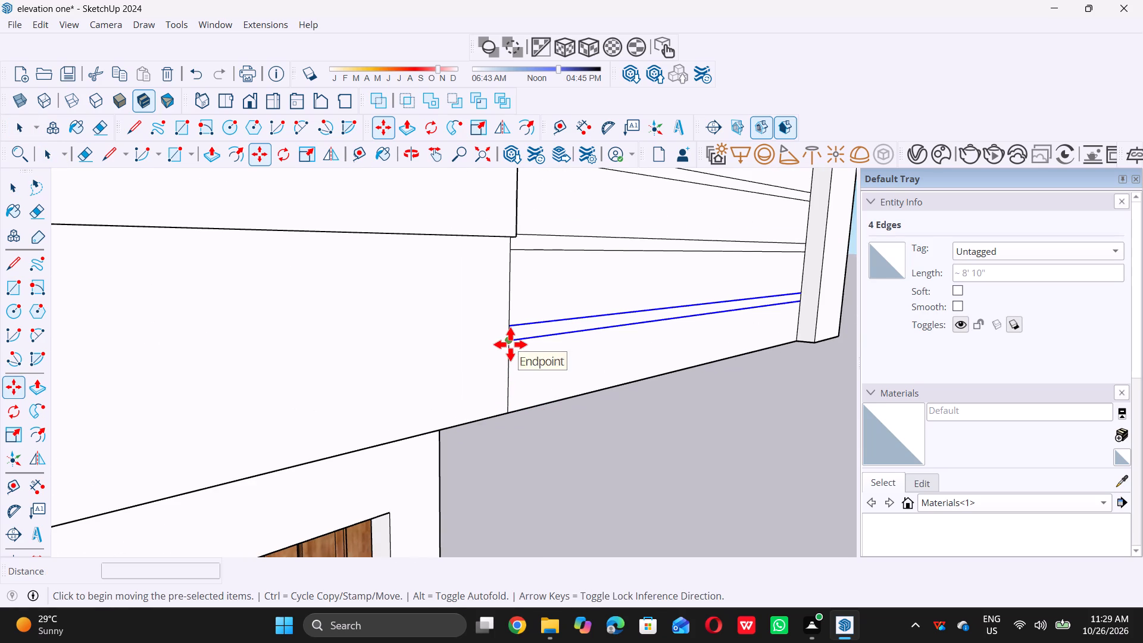
click(506, 396)
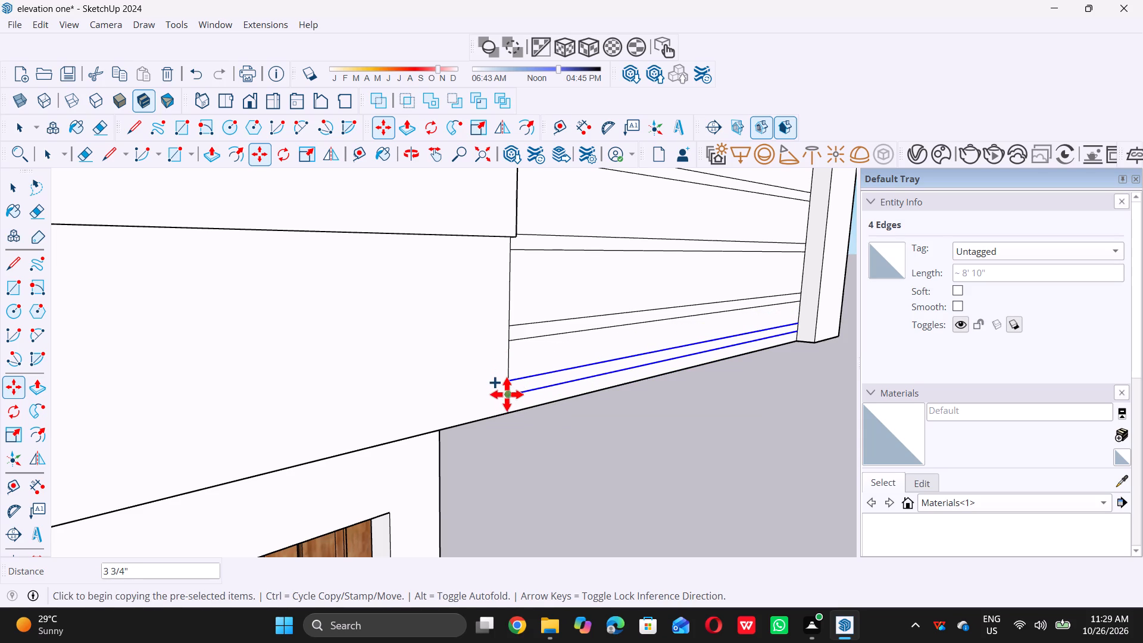
Copy the new bottom pair of groove lines about 1 3/4" up along the panel's inner vertical edge.
click(507, 396)
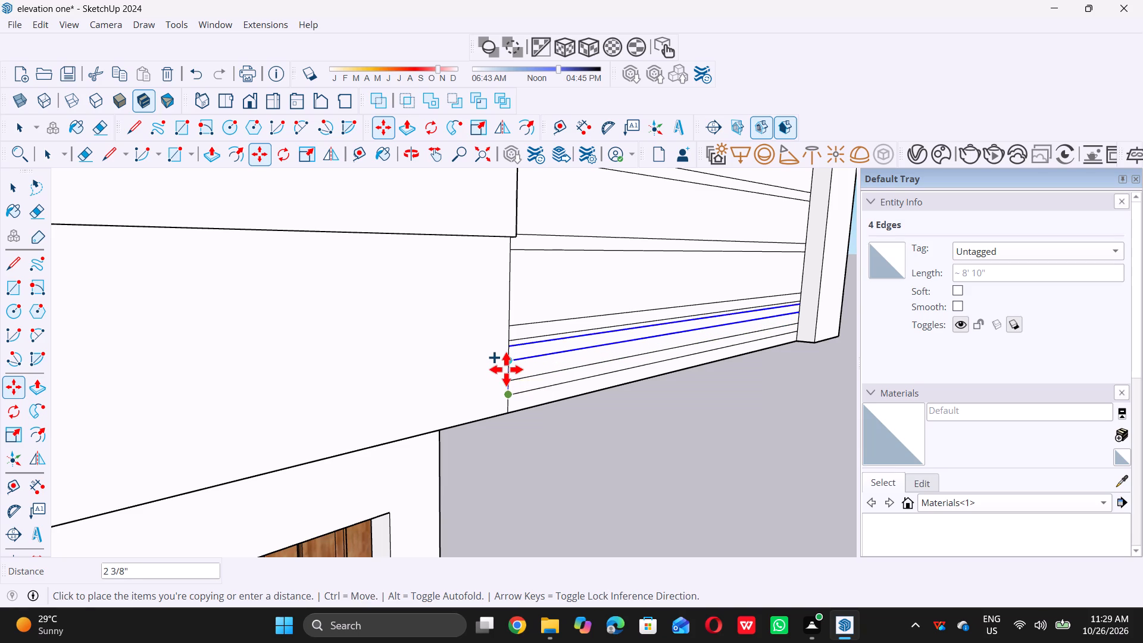
click(507, 370)
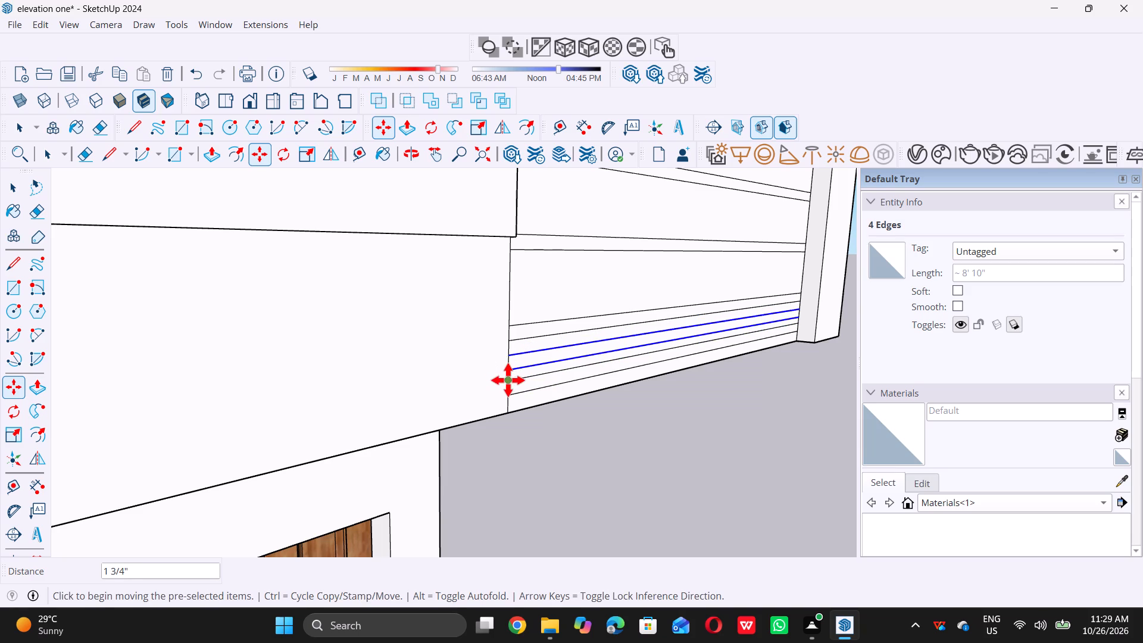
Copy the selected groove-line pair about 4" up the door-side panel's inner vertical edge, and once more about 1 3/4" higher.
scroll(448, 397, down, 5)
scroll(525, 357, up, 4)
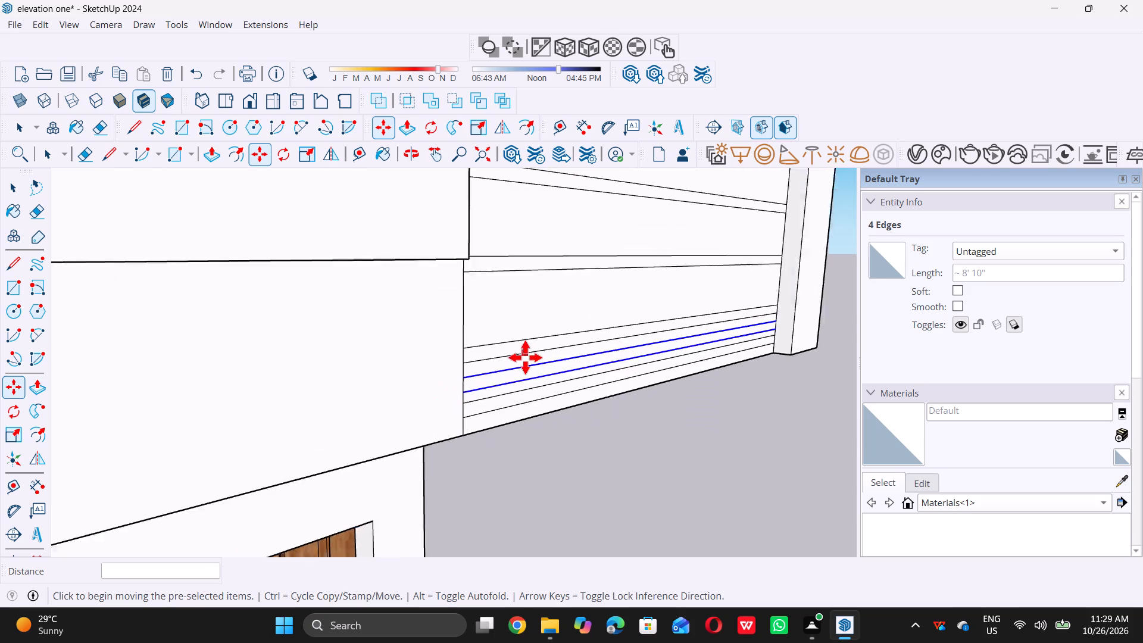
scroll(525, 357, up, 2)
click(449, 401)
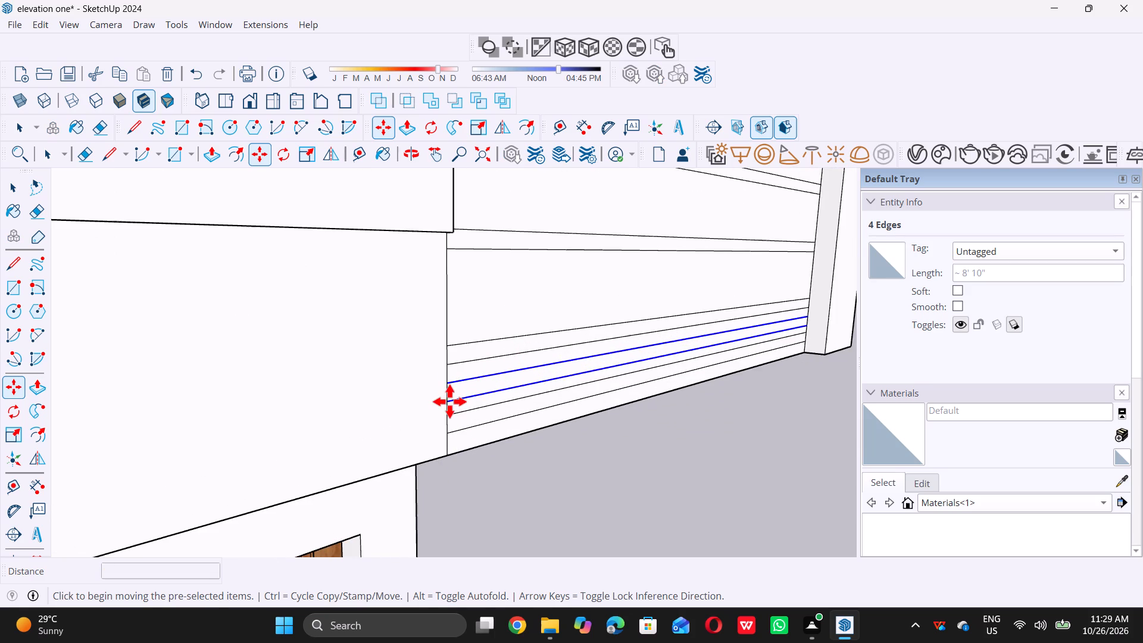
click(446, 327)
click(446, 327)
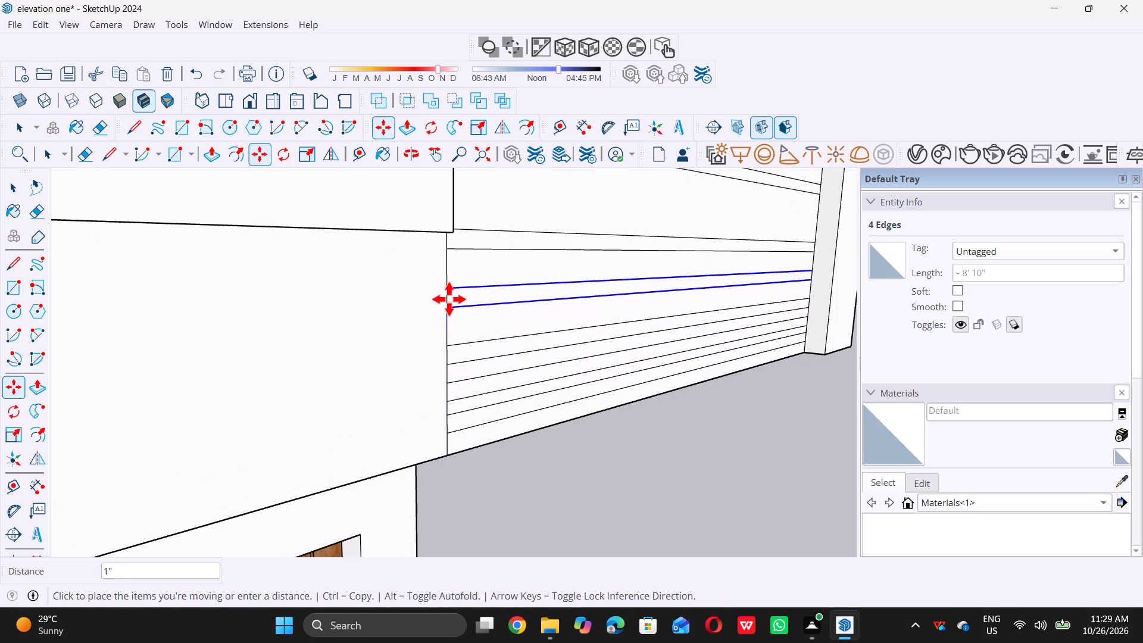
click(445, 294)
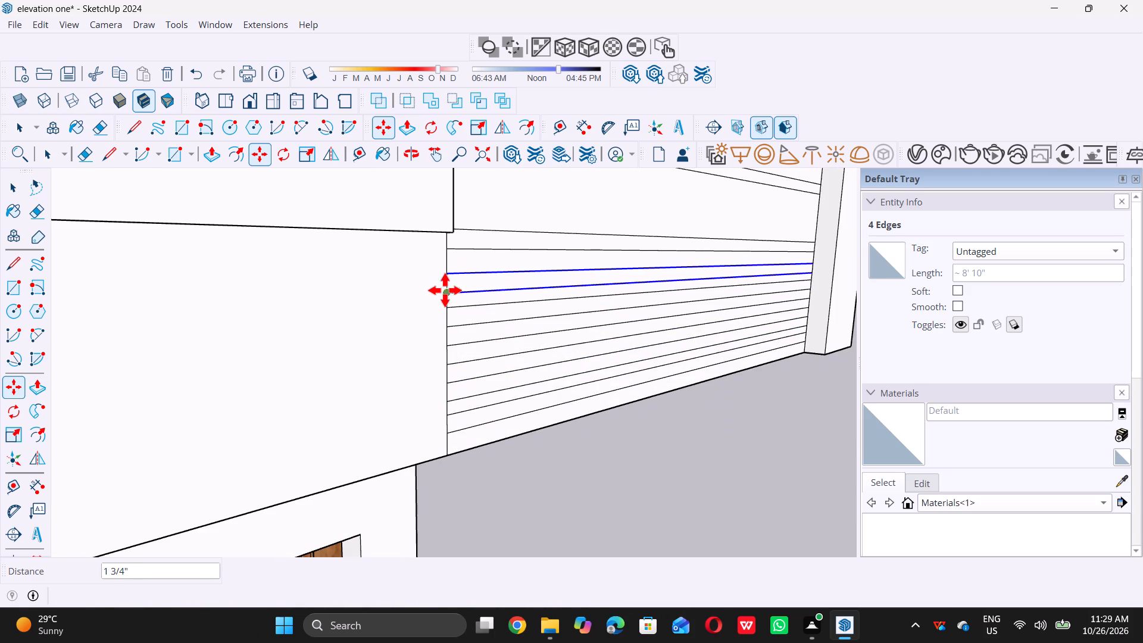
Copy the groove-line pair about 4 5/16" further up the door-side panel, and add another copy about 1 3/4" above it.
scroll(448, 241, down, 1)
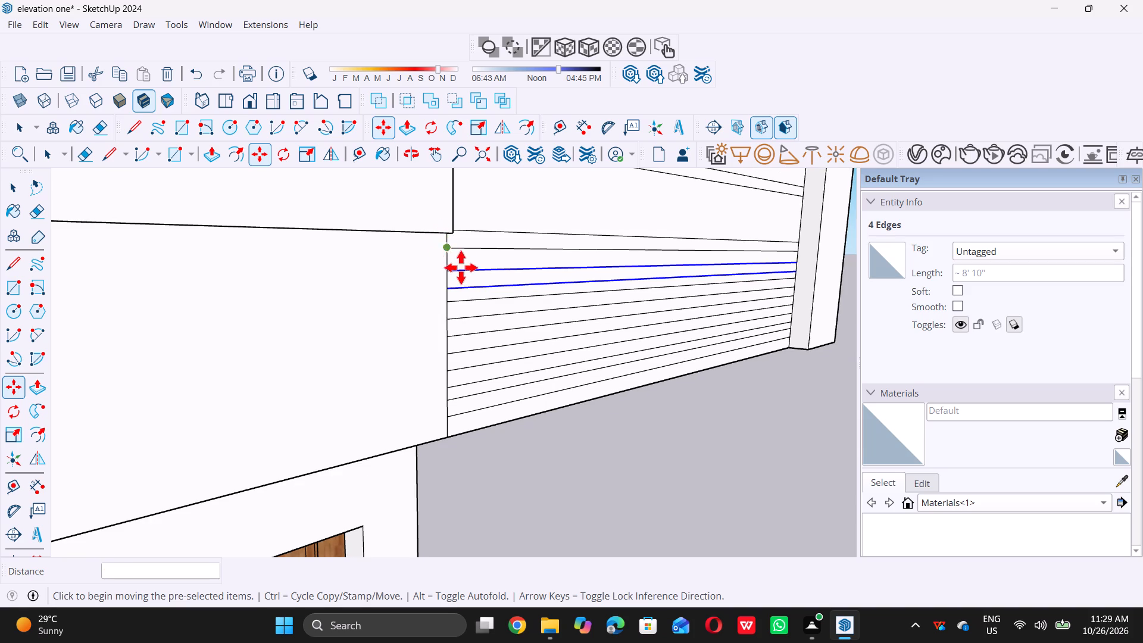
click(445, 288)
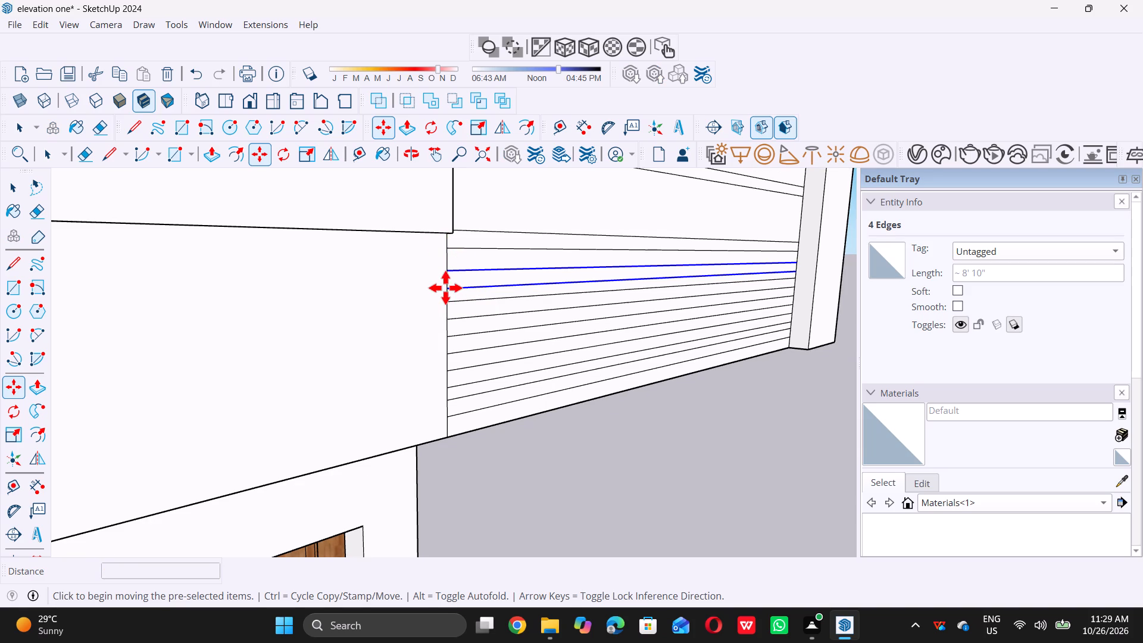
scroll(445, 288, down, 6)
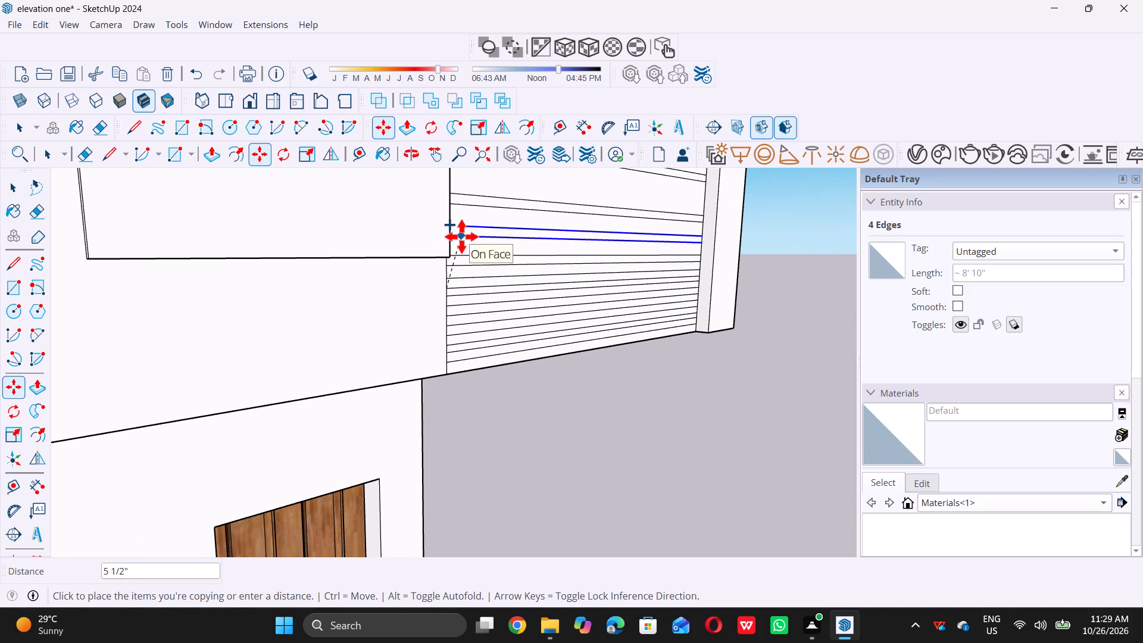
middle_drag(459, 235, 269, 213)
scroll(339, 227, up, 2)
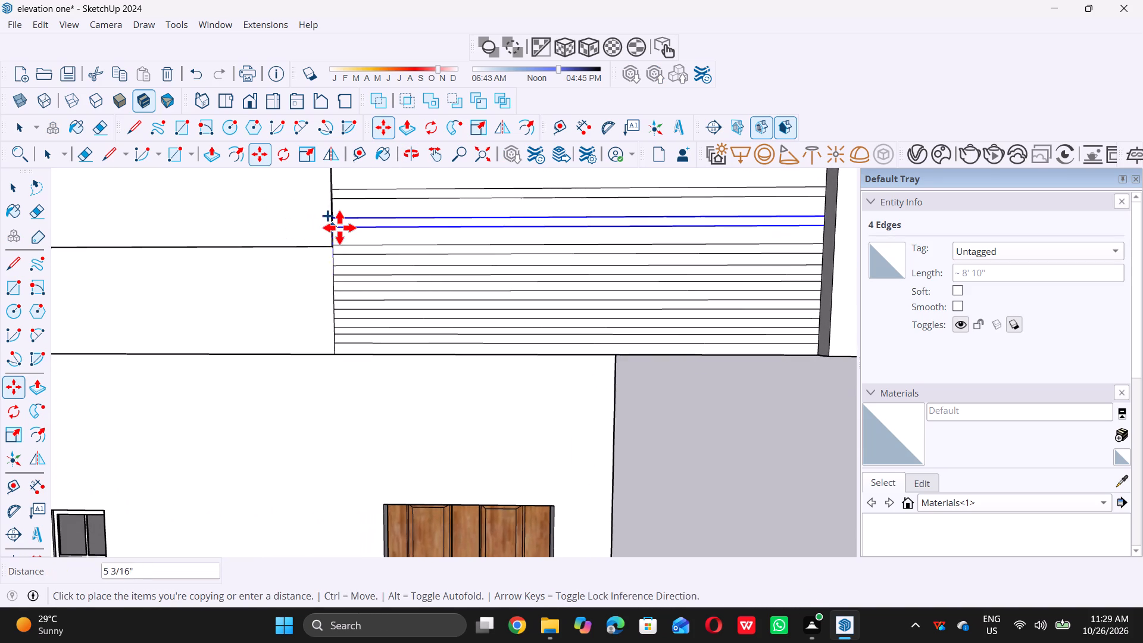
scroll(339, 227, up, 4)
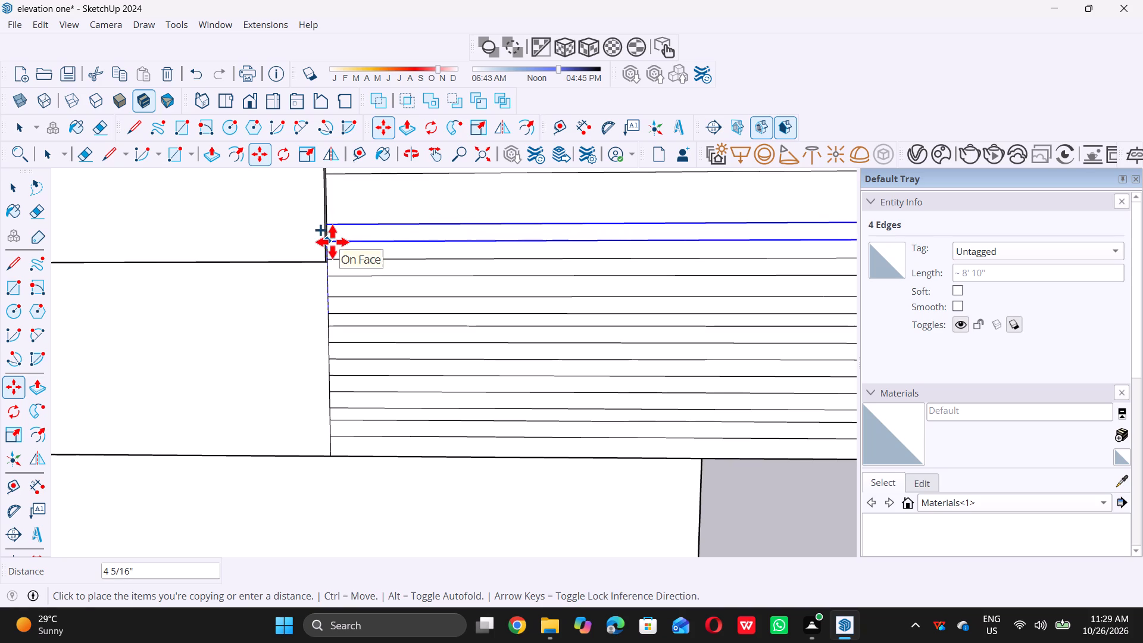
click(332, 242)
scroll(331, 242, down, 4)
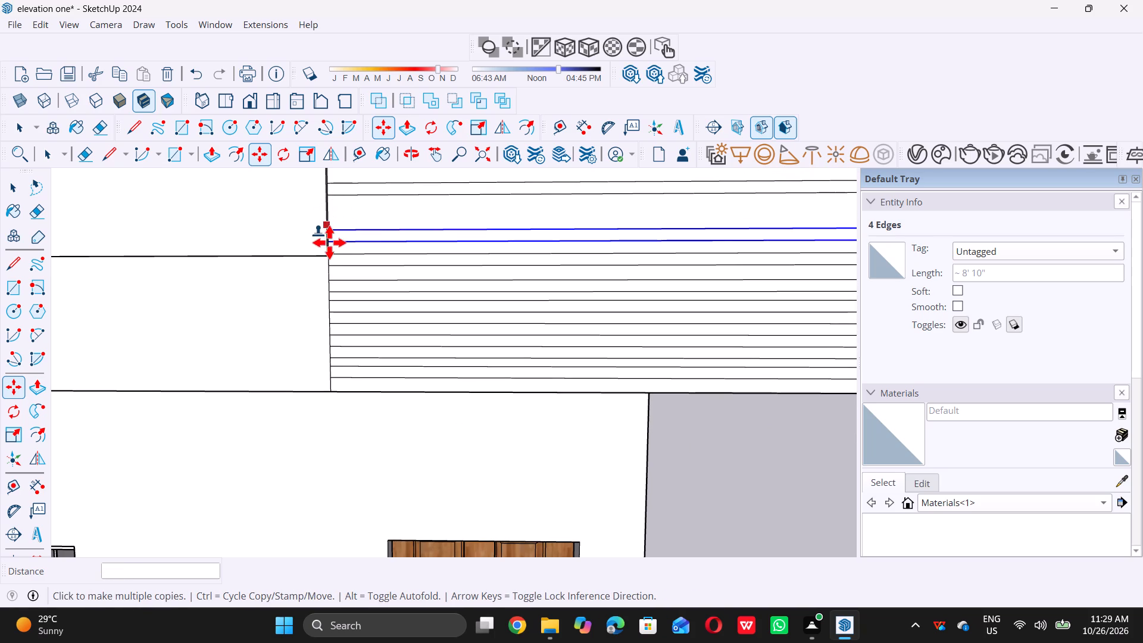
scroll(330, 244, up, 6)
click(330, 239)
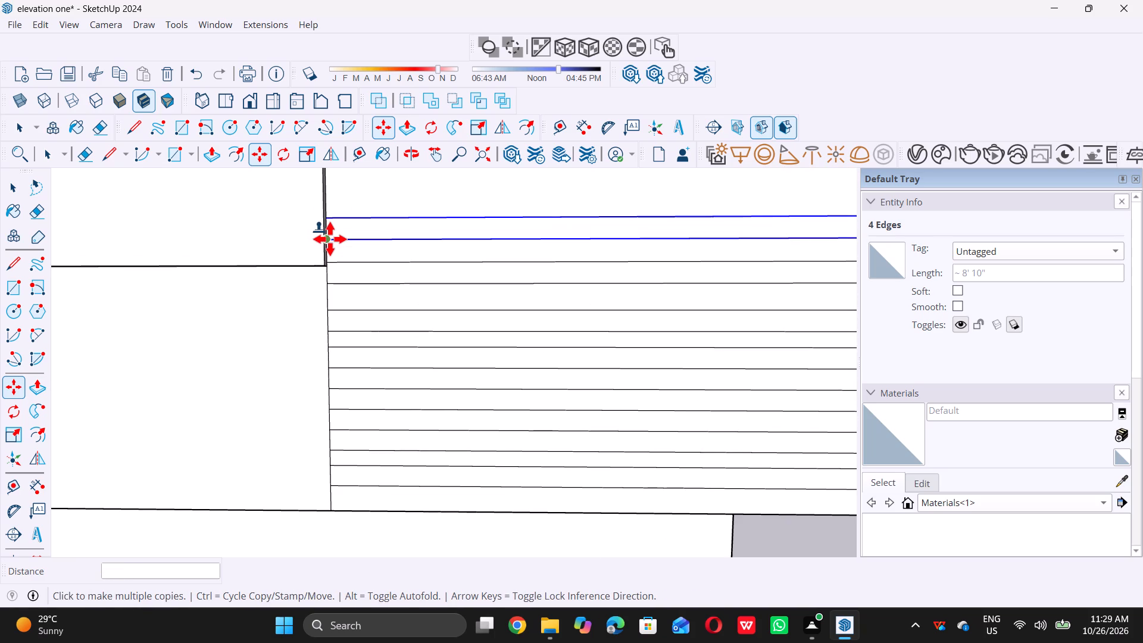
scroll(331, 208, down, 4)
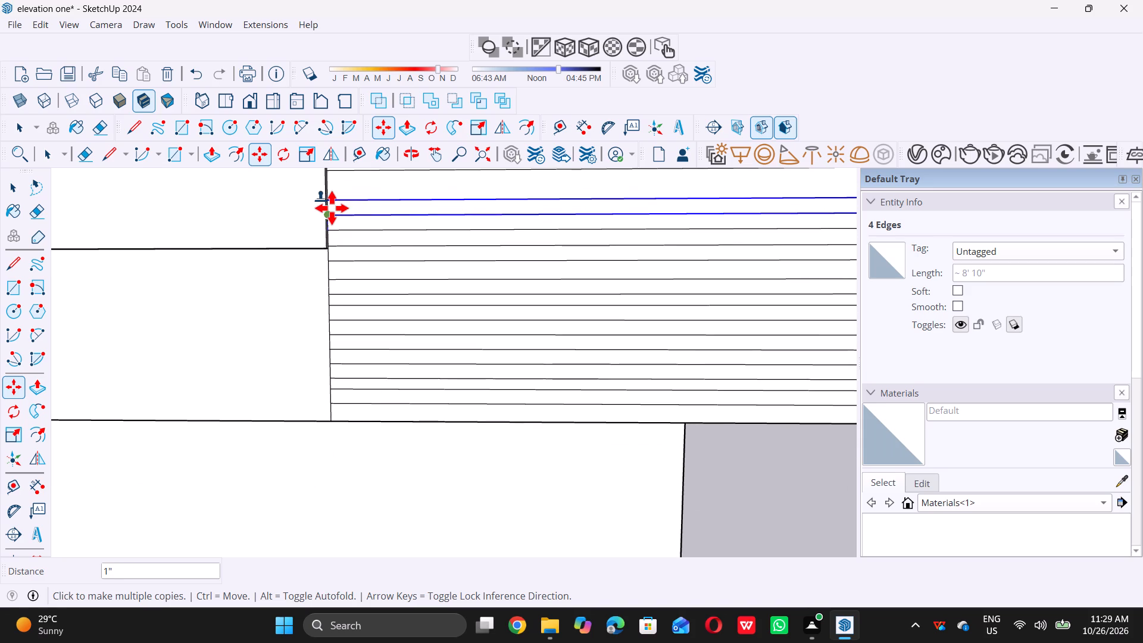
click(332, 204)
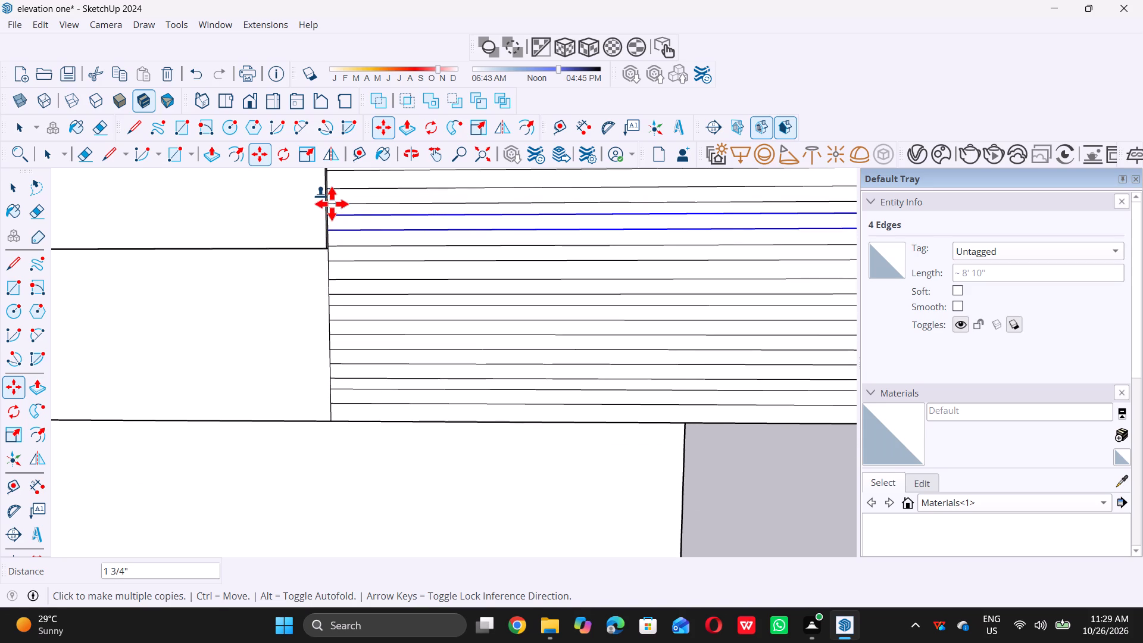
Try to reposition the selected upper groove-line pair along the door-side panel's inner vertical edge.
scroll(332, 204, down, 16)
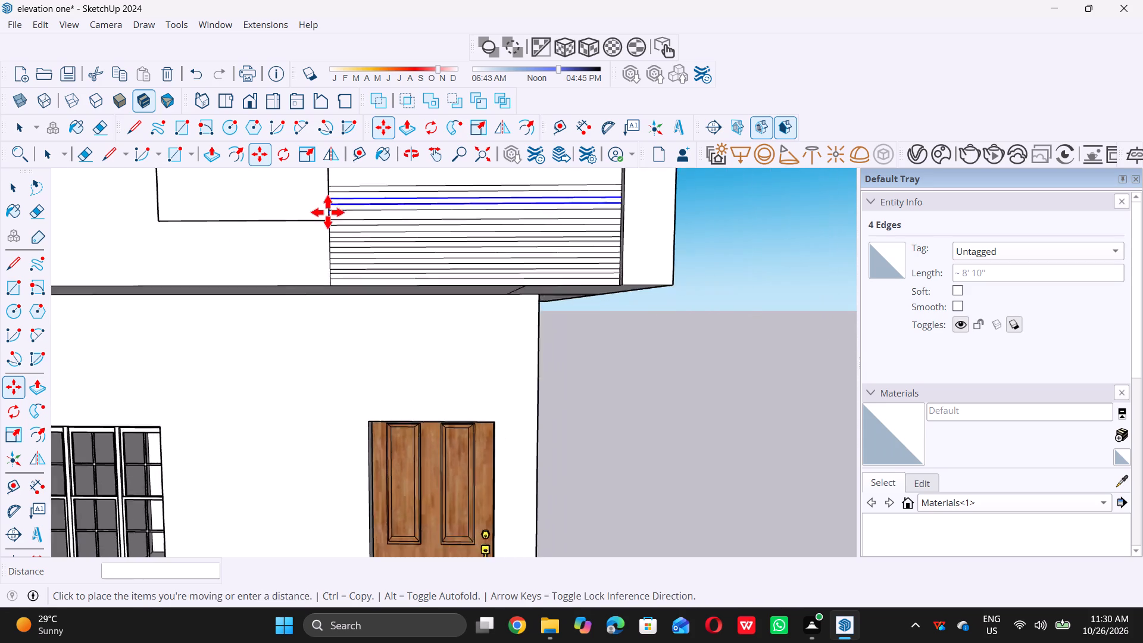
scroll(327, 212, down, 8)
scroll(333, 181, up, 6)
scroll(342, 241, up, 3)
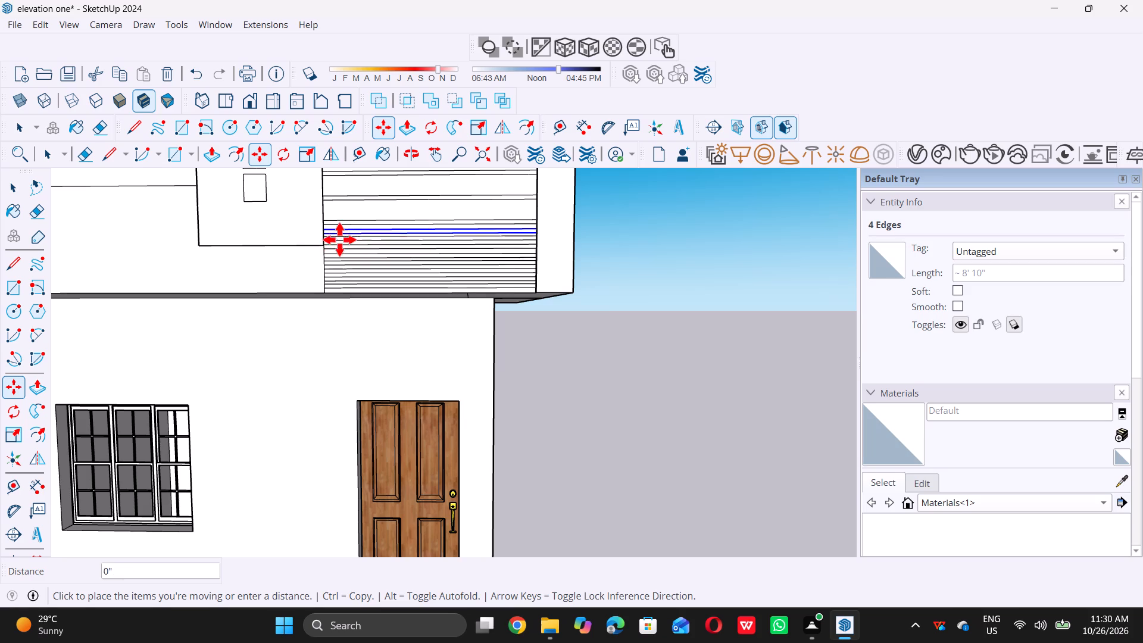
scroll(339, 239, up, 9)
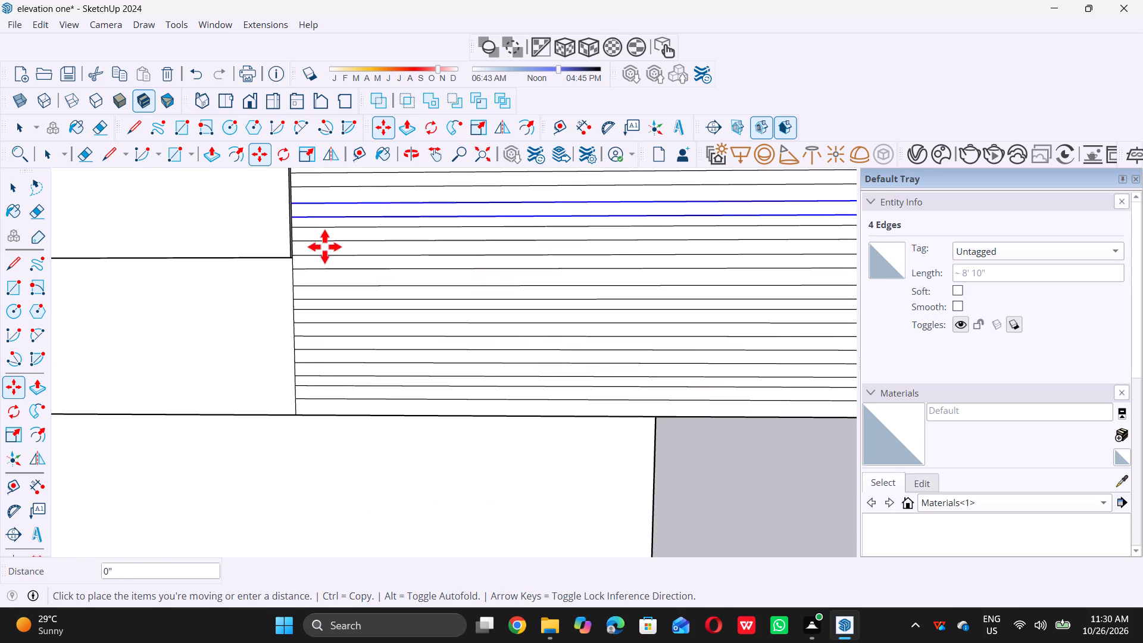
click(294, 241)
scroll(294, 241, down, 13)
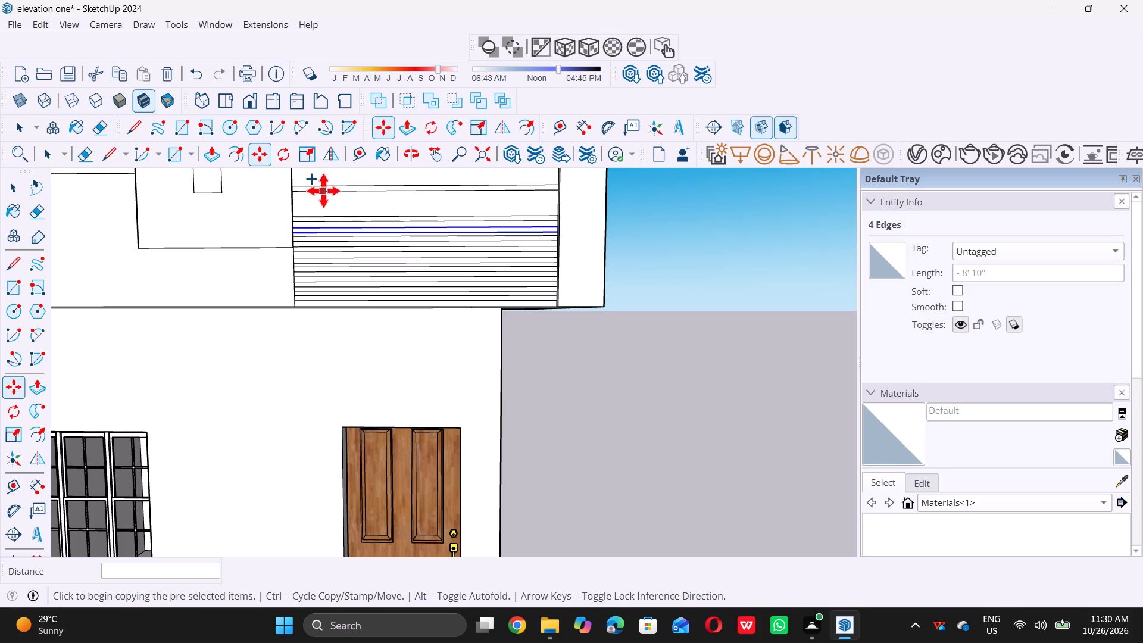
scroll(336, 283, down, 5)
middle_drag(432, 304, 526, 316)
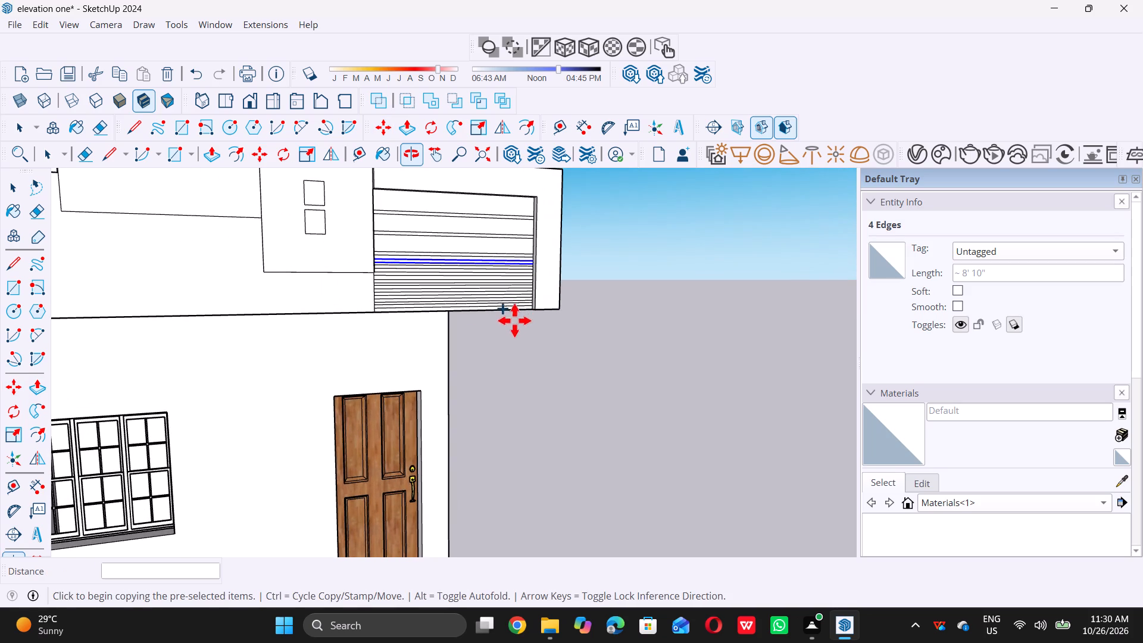
Undo the extra groove-line copies on the door-side panel, back to the original five pairs.
key(space)
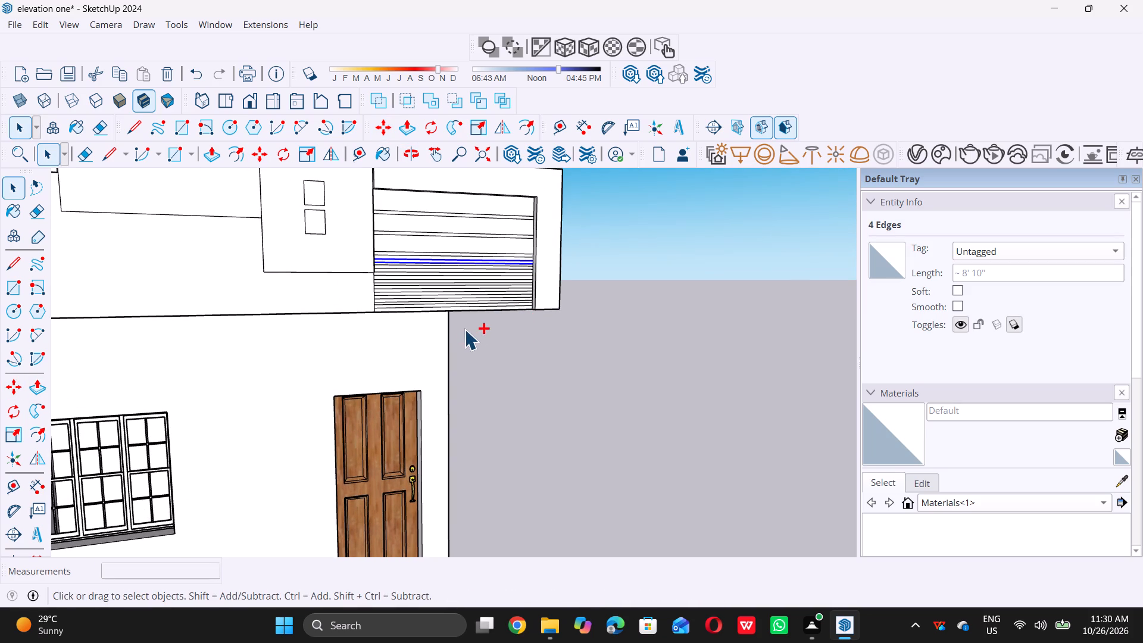
key(ctrl+z)
key(space)
double_click(651, 306)
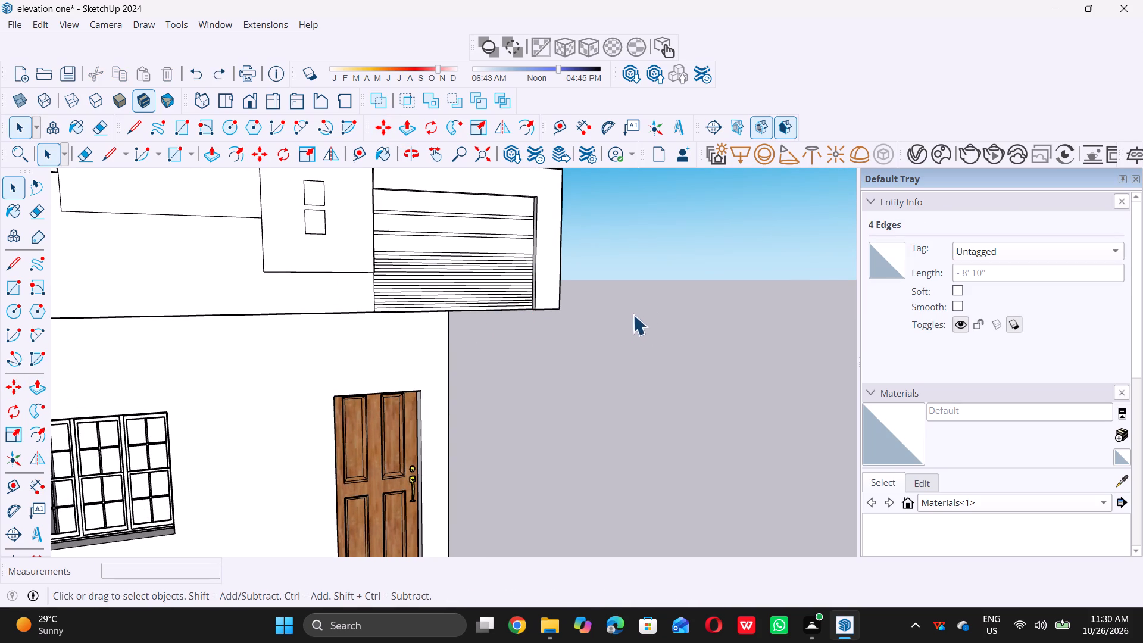
middle_drag(552, 298, 432, 288)
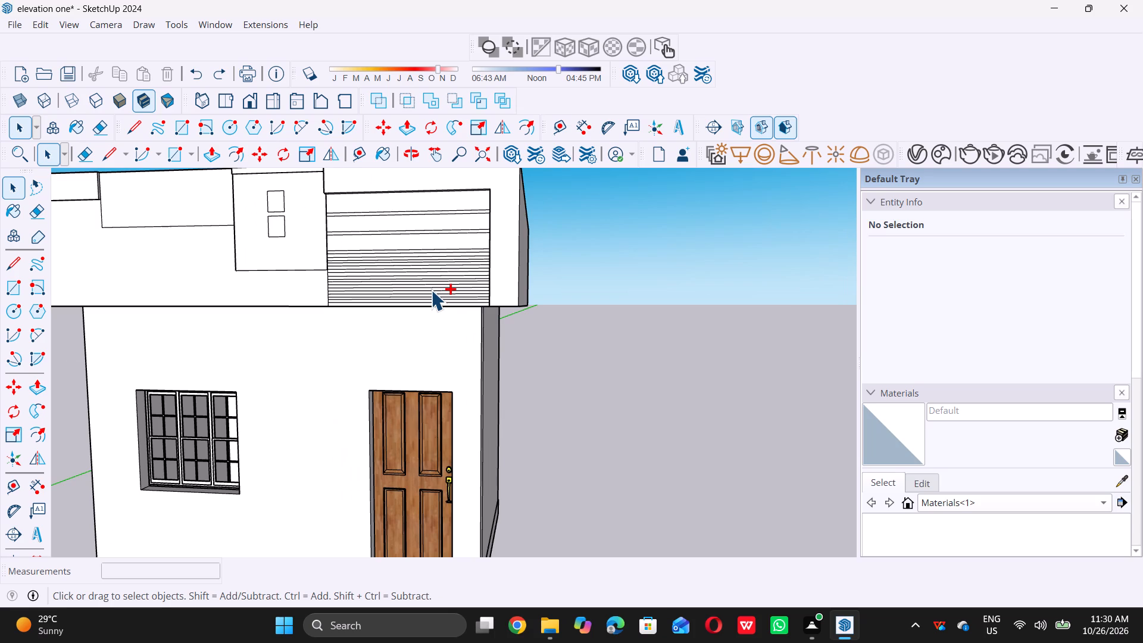
key(ctrl+z)
key(ctrl+z)
key(ctrl+z)
key(ctrl+z)
key(ctrl+z)
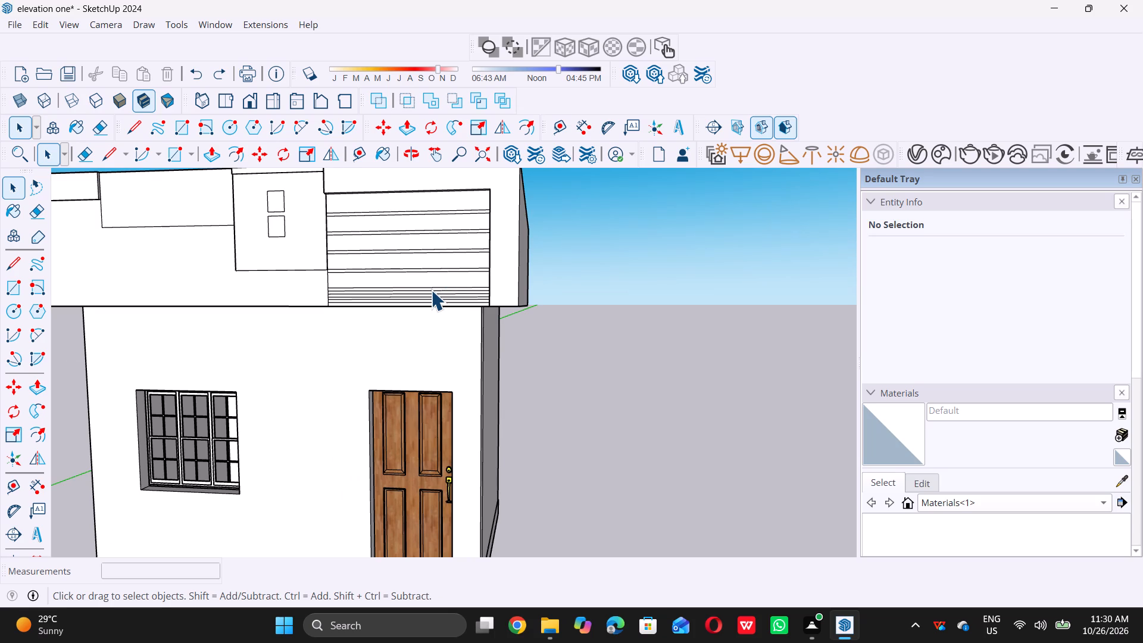
key(ctrl+z)
Select all four edges of the lowest groove-line pair and copy them 2 1/2" down along the panel's inner vertical edge.
middle_drag(311, 304, 445, 334)
scroll(449, 333, up, 10)
scroll(433, 316, down, 4)
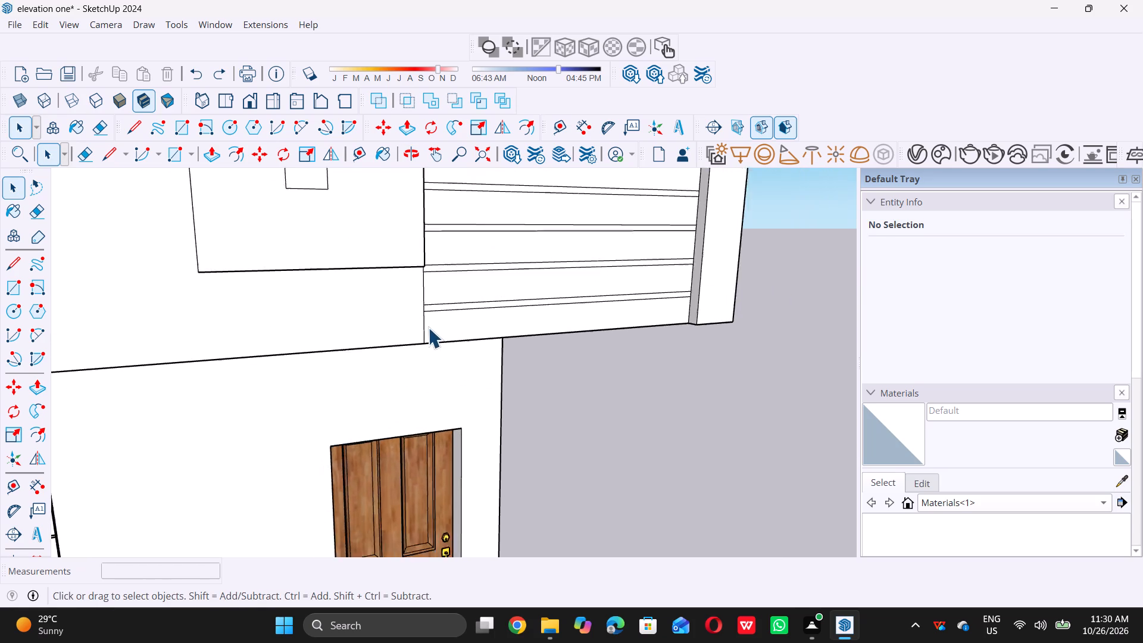
scroll(428, 327, down, 2)
click(461, 313)
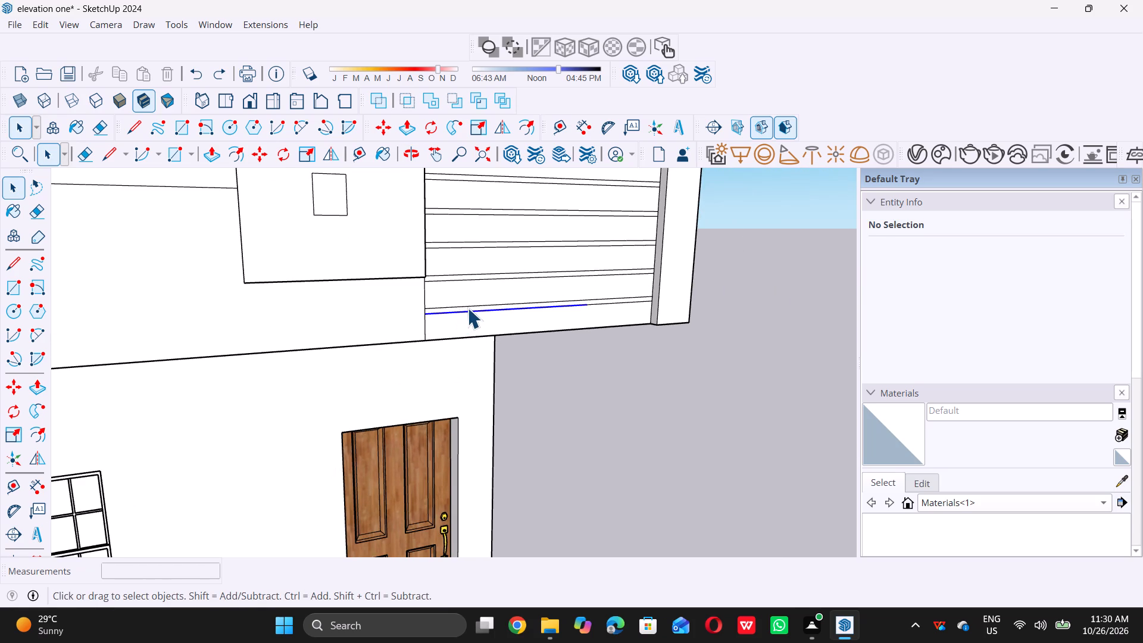
click(468, 305)
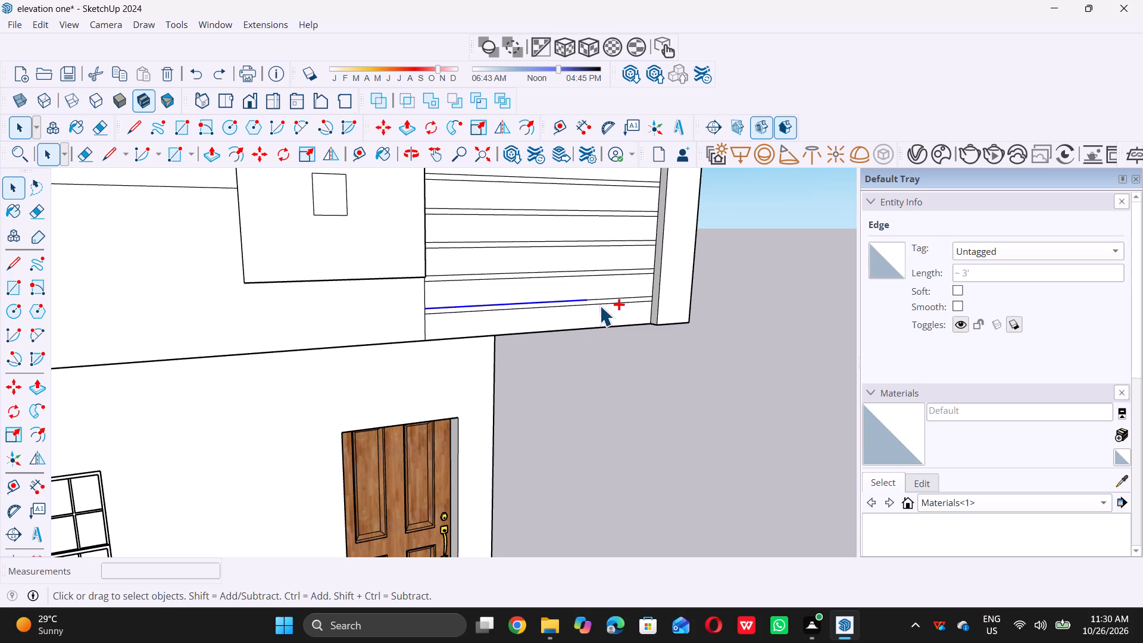
ctrl+click(601, 305)
ctrl+click(604, 299)
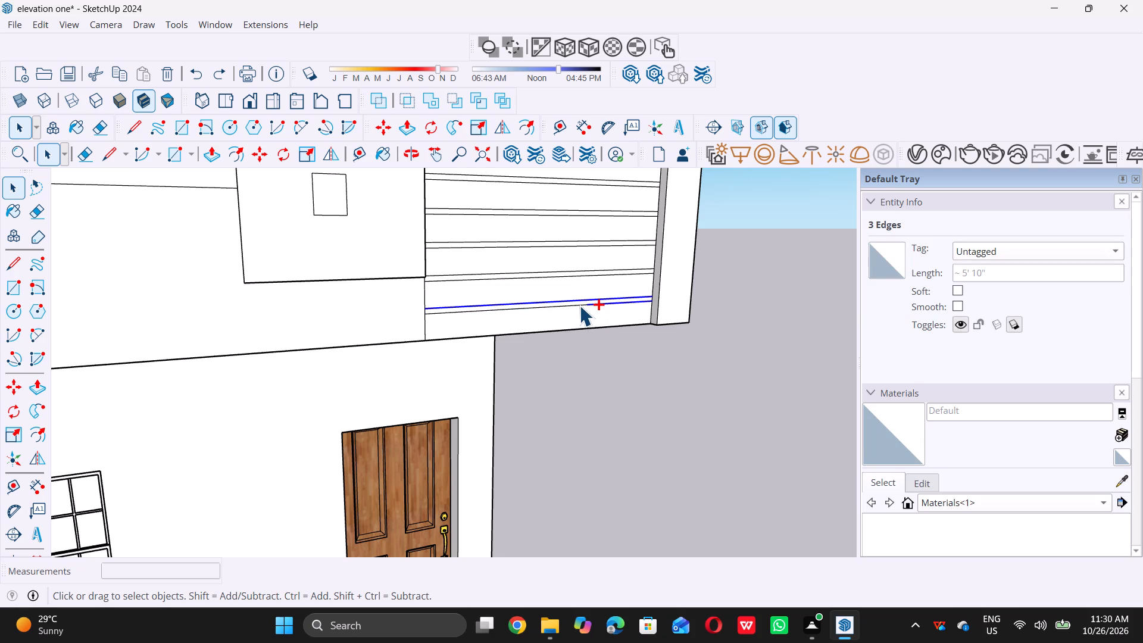
ctrl+click(579, 304)
scroll(423, 318, up, 6)
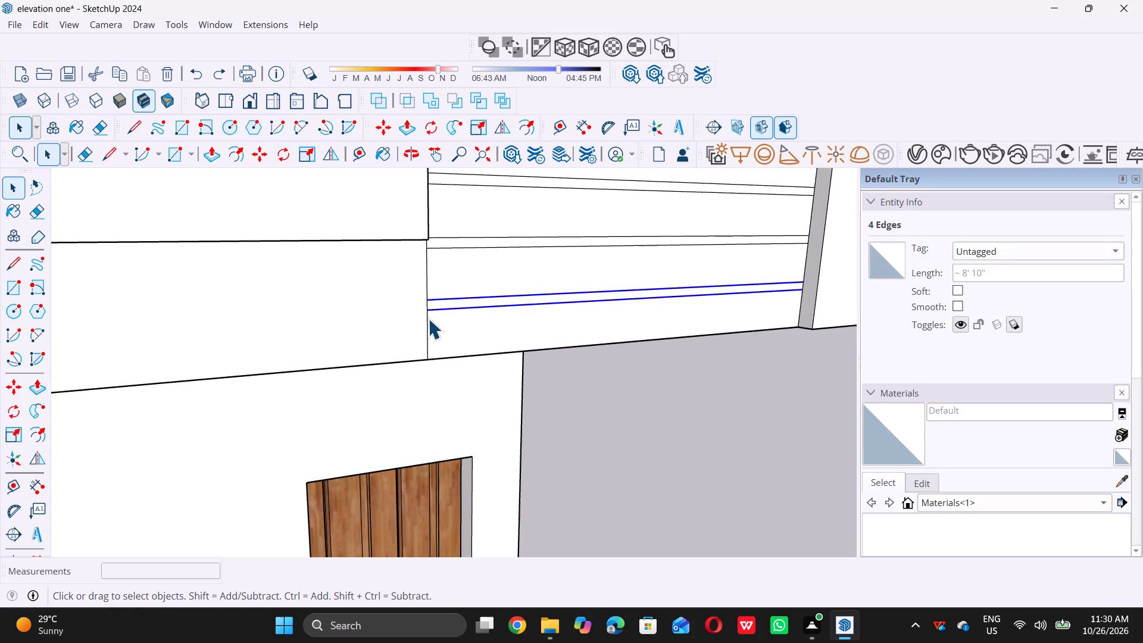
key(m)
click(426, 312)
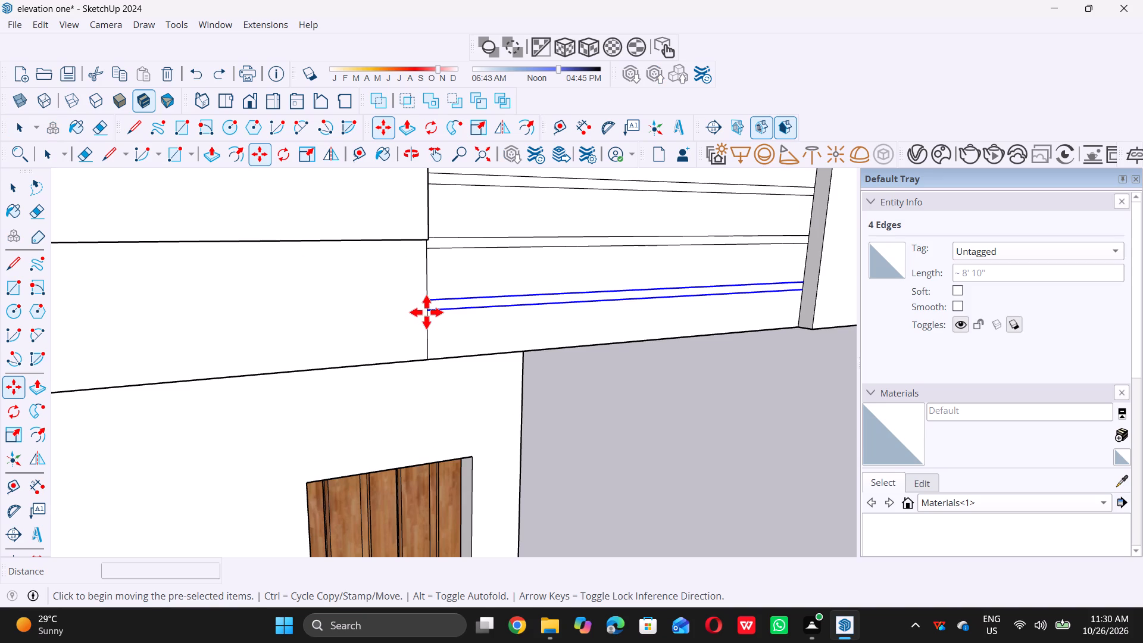
click(427, 331)
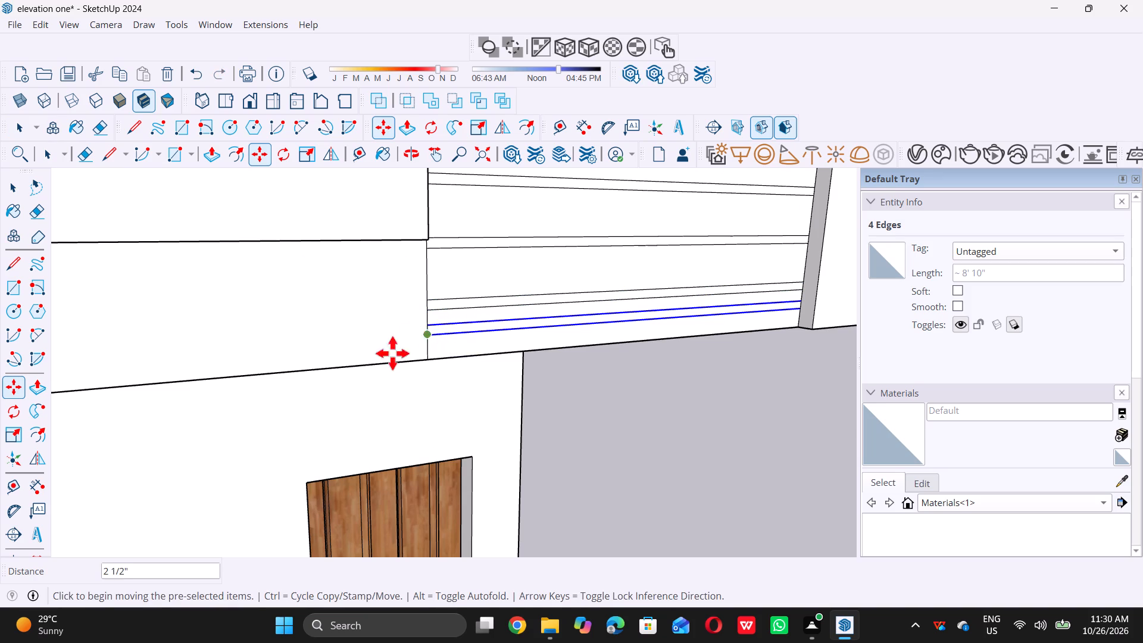
Copy the new bottom groove-line pair up into the gap between the two lowest original pairs on the door-side panel.
scroll(361, 386, down, 5)
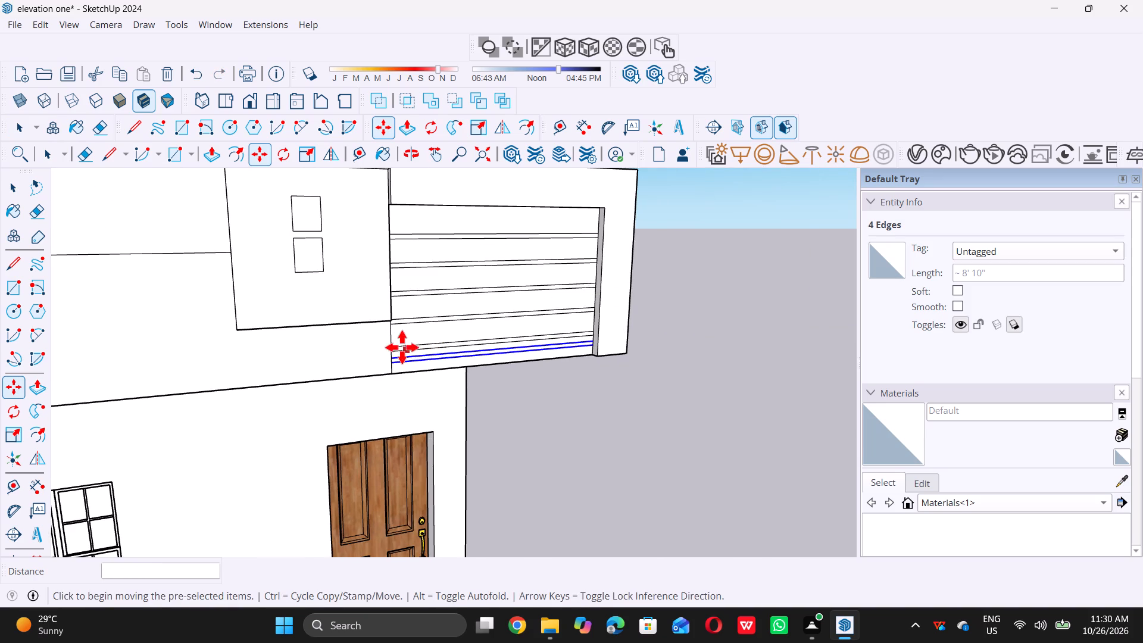
scroll(402, 347, up, 7)
click(381, 382)
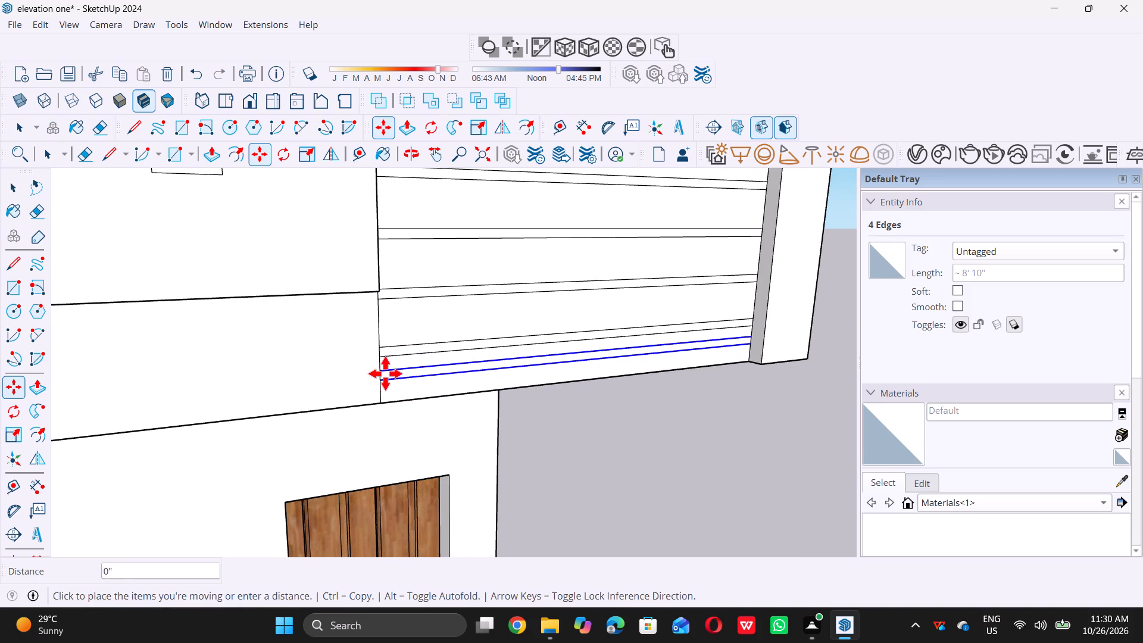
click(380, 323)
scroll(368, 341, down, 5)
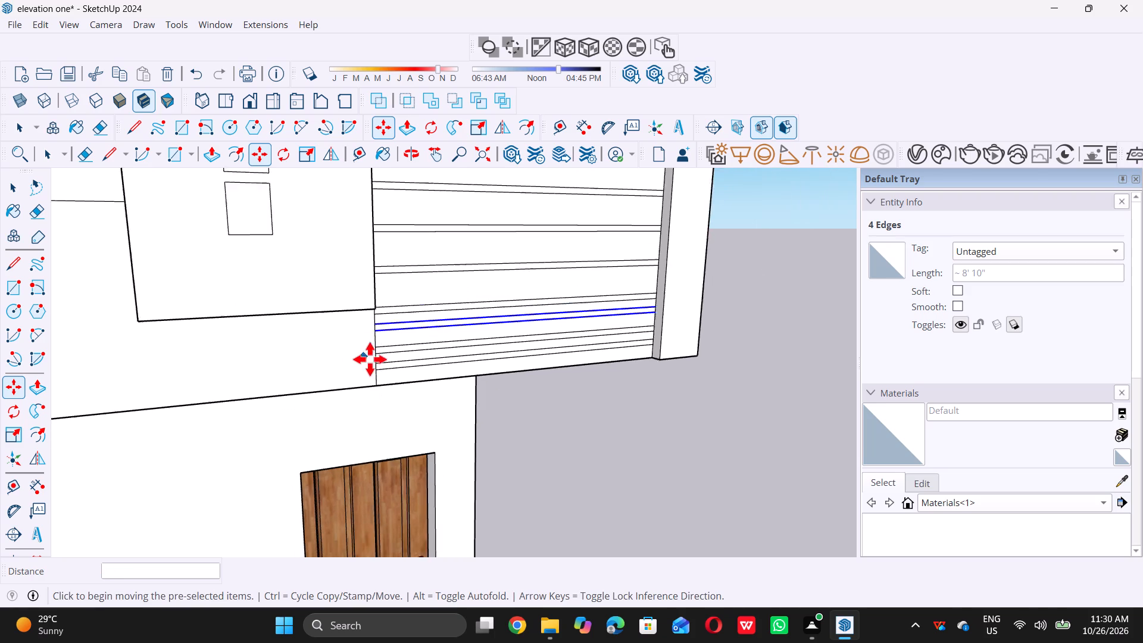
scroll(390, 291, up, 6)
middle_drag(436, 317, 351, 298)
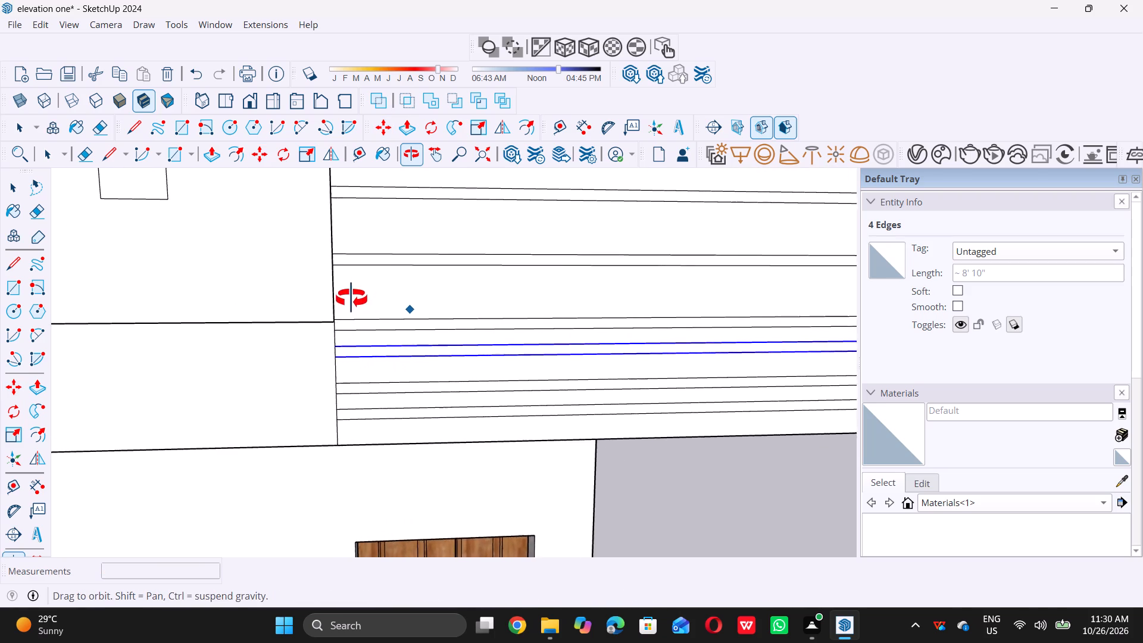
middle_drag(351, 298, 338, 298)
scroll(336, 341, up, 4)
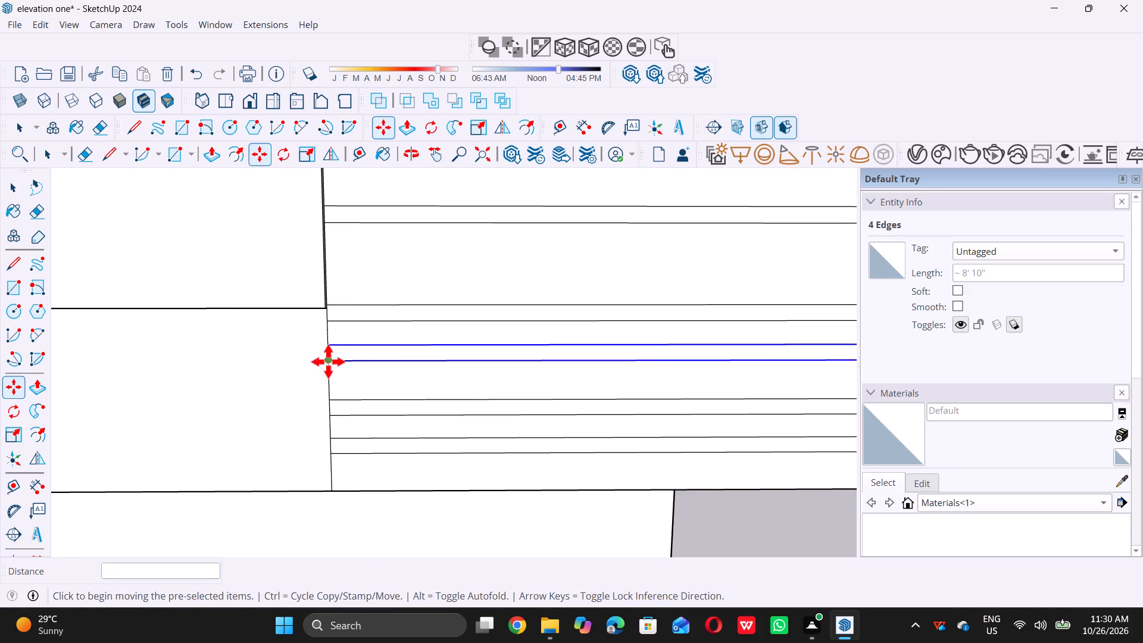
Copy the selected groove-line pair up twice, about 6" each time, into the next two gaps between original pairs on the door-side panel.
click(328, 361)
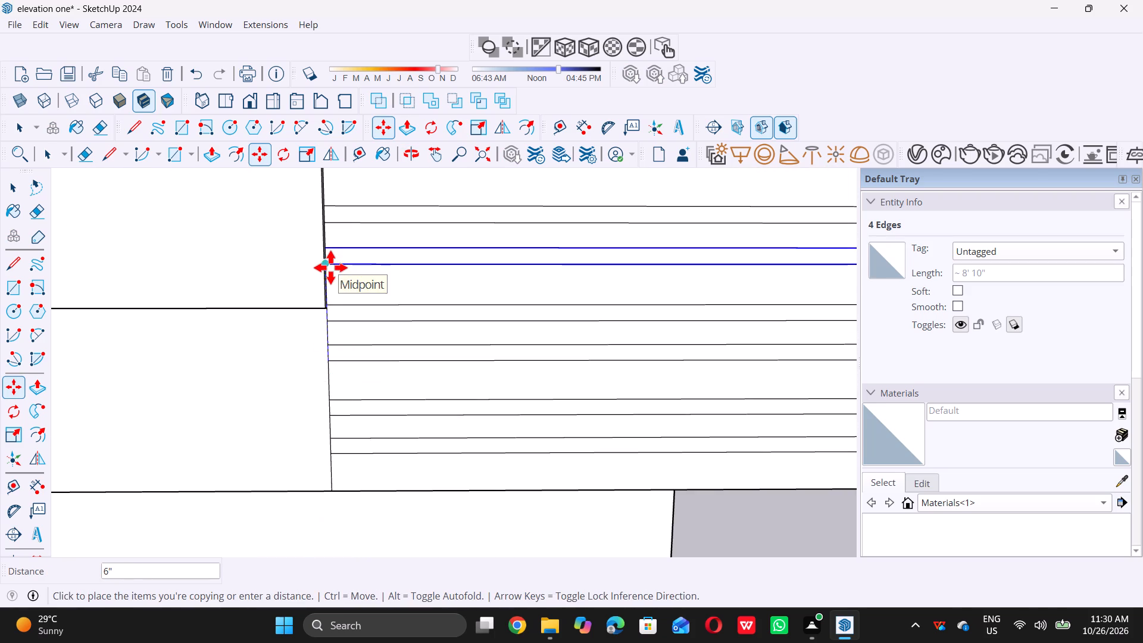
click(330, 267)
scroll(319, 292, down, 11)
scroll(455, 243, up, 6)
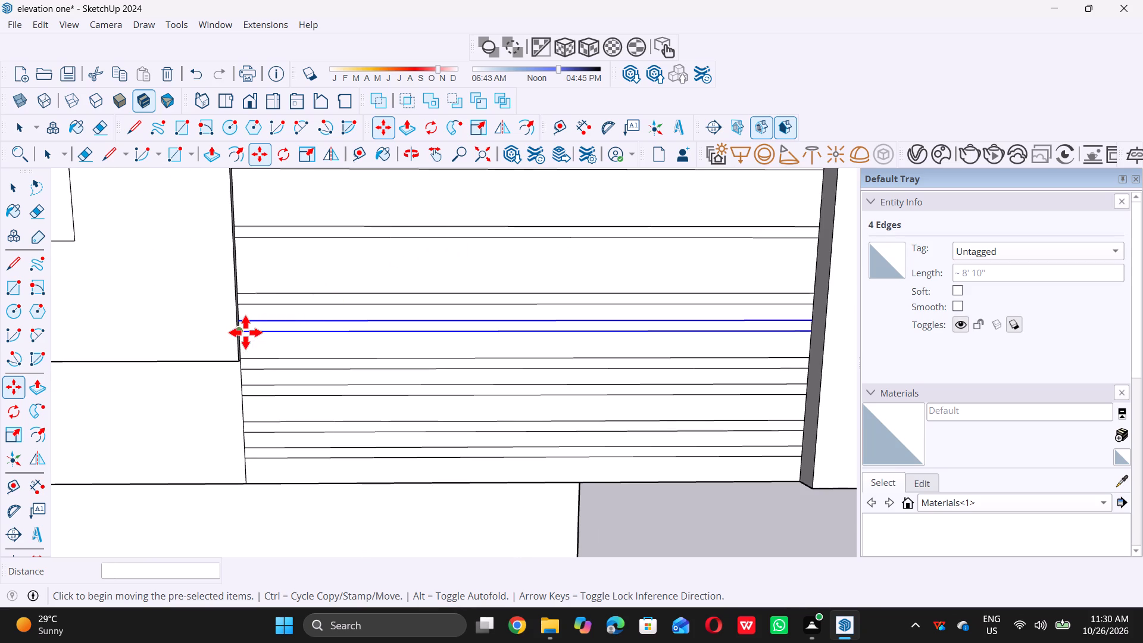
click(243, 333)
scroll(243, 333, down, 4)
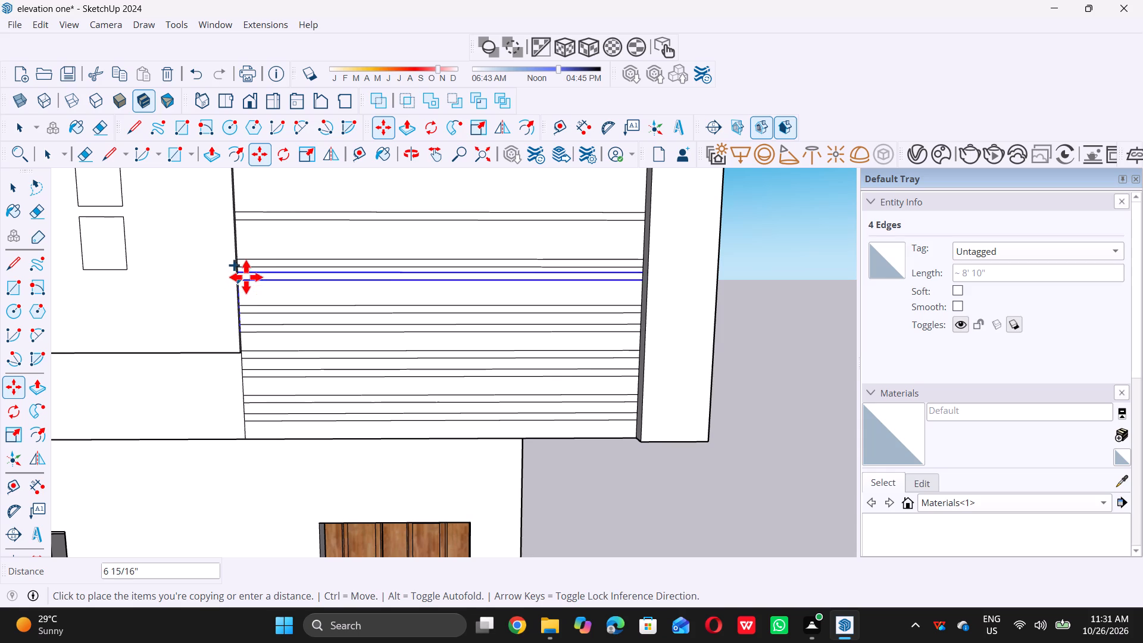
click(242, 291)
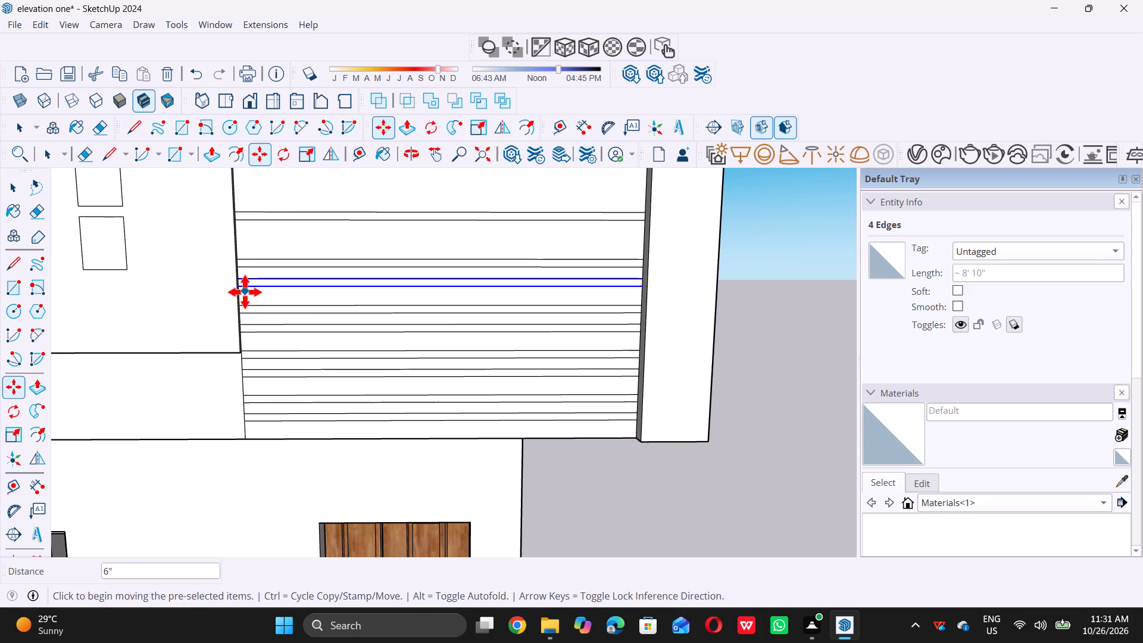
Copy the groove-line pair up into the gap between the two highest original pairs, and again about 6 1/2" up above the topmost one.
scroll(245, 294, down, 12)
scroll(258, 274, up, 13)
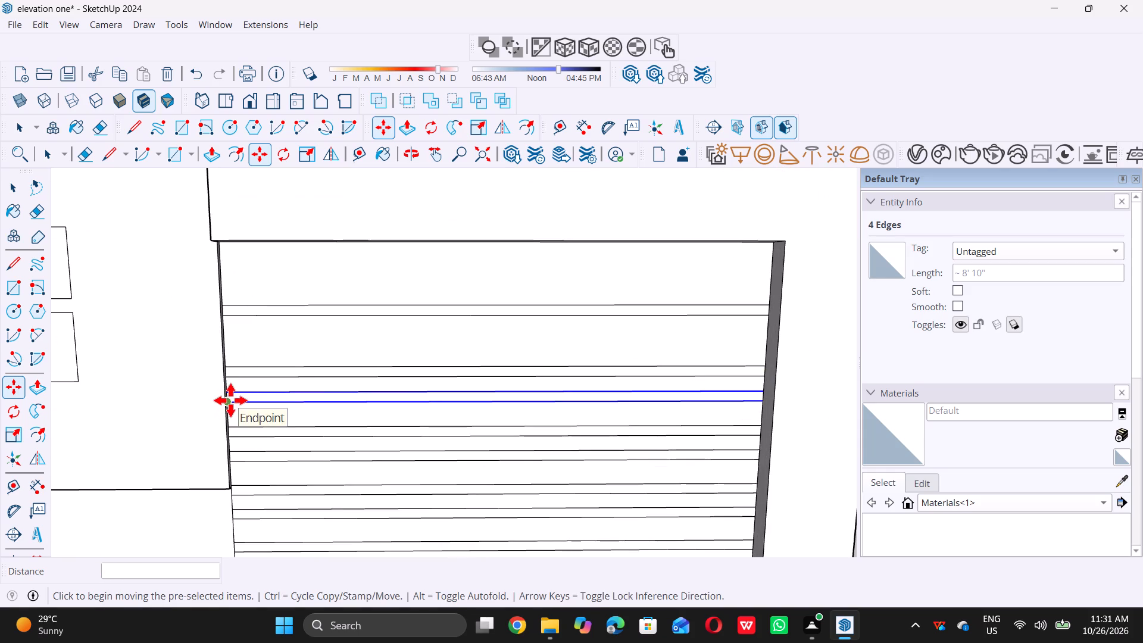
click(230, 400)
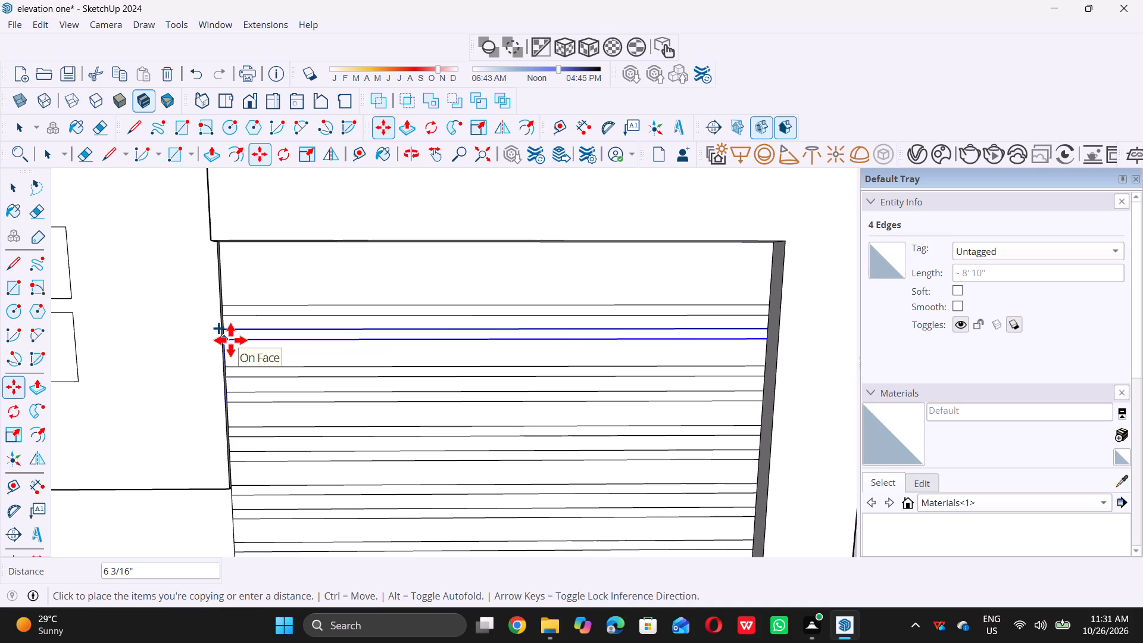
click(228, 335)
scroll(225, 357, down, 7)
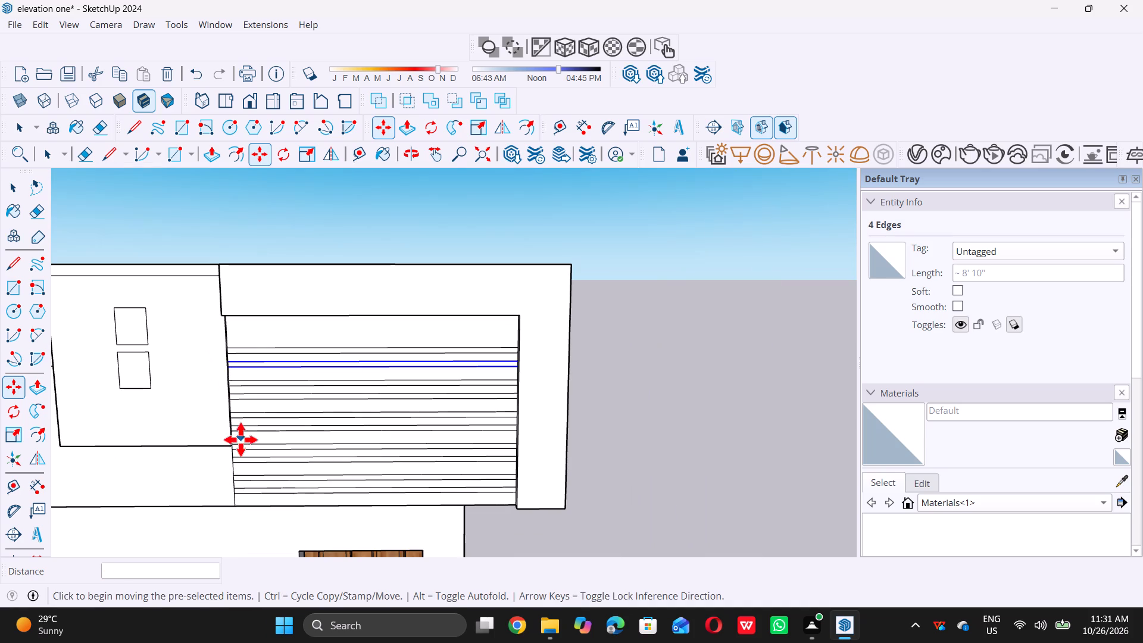
scroll(234, 341, up, 12)
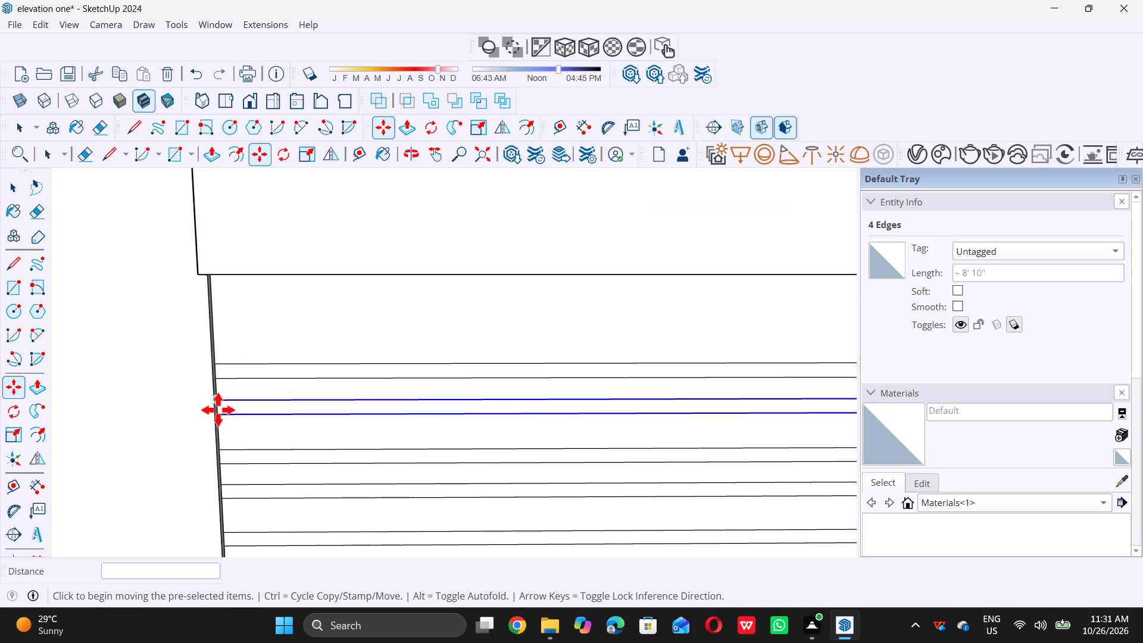
click(220, 413)
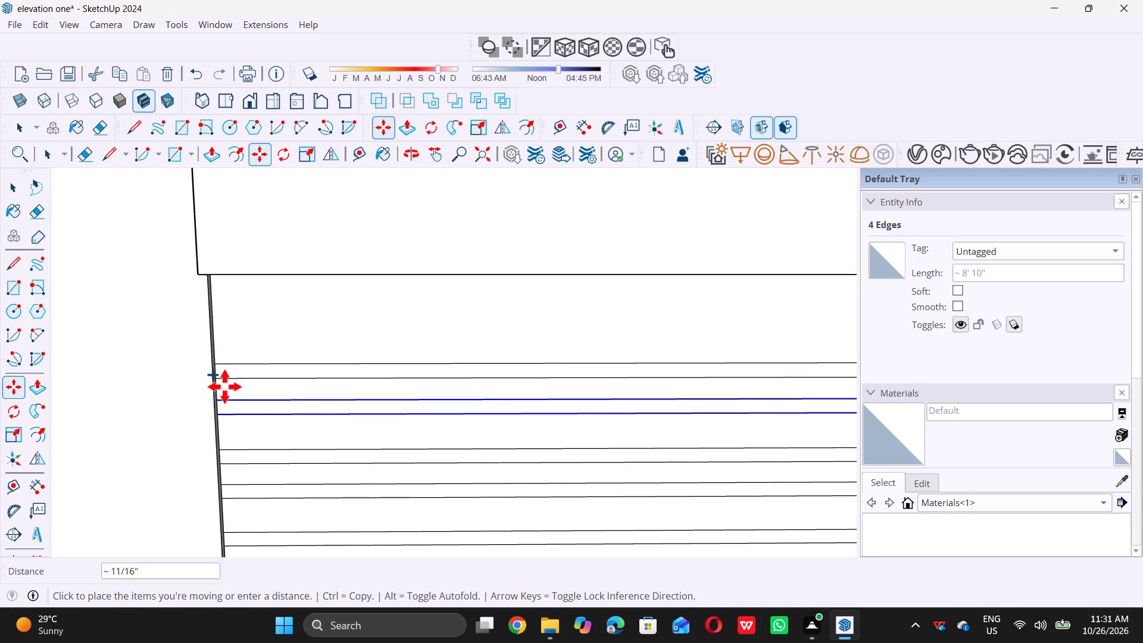
click(216, 323)
scroll(237, 354, down, 3)
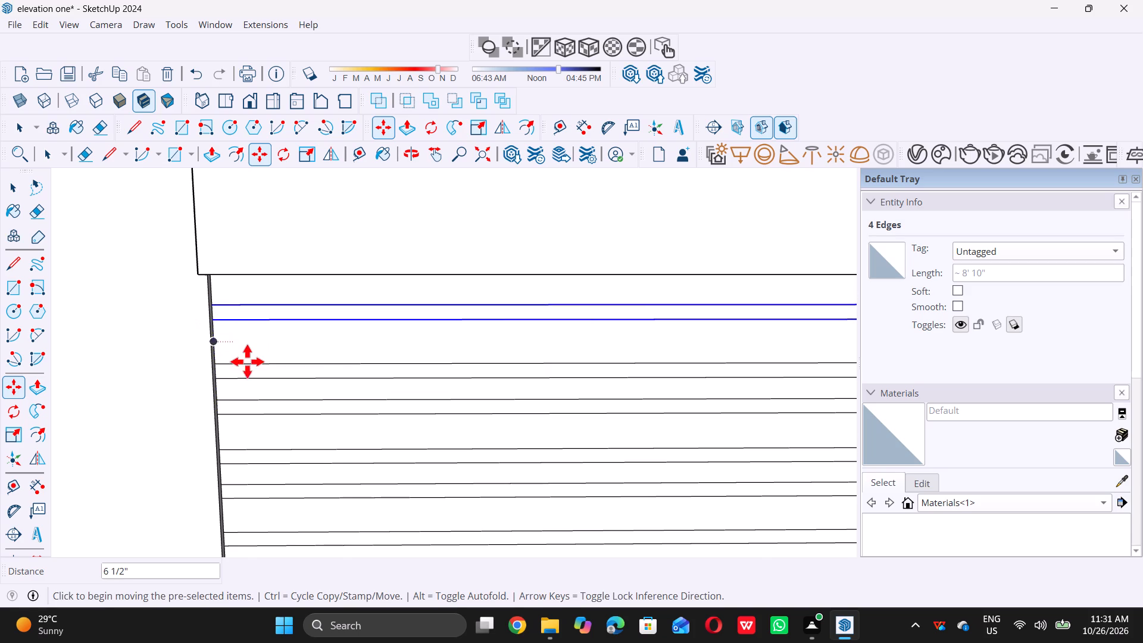
scroll(247, 361, down, 13)
key(space)
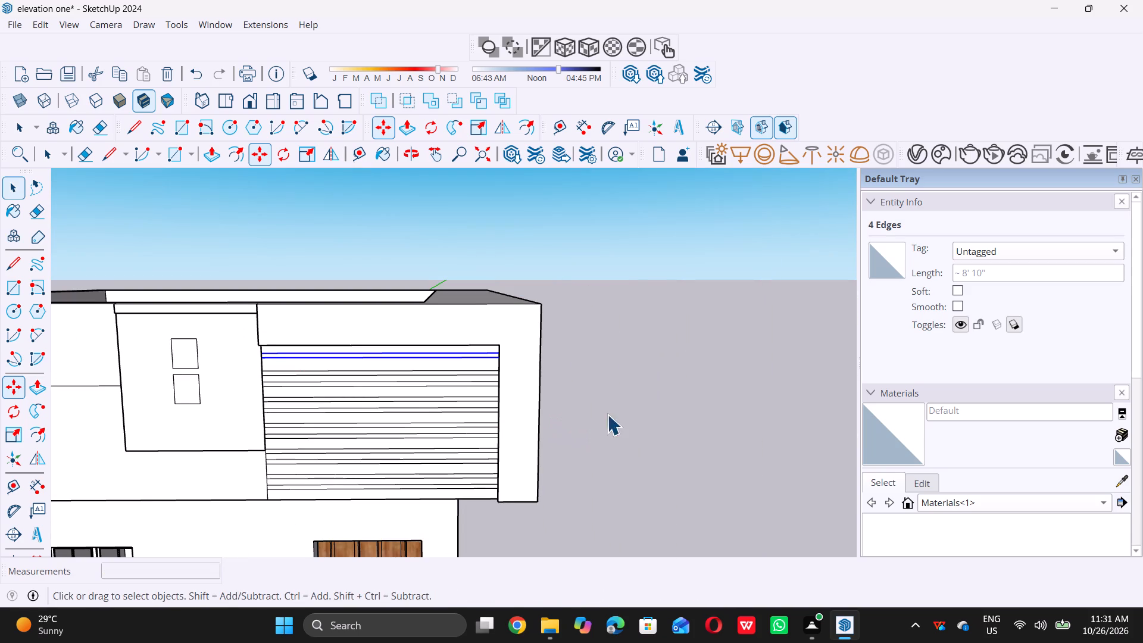
click(658, 392)
Examine the spacing of the groove lines on the door-side parapet panel from several sides of the house.
scroll(660, 383, down, 6)
middle_drag(559, 448, 402, 412)
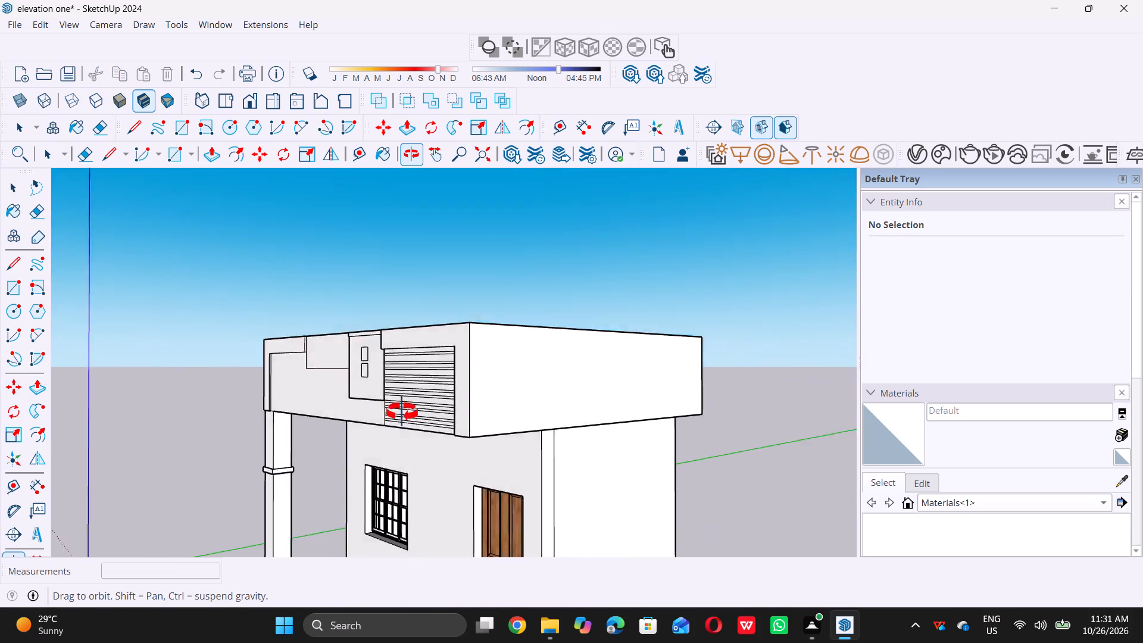
middle_drag(402, 412, 647, 418)
scroll(639, 419, down, 7)
middle_drag(561, 411, 573, 430)
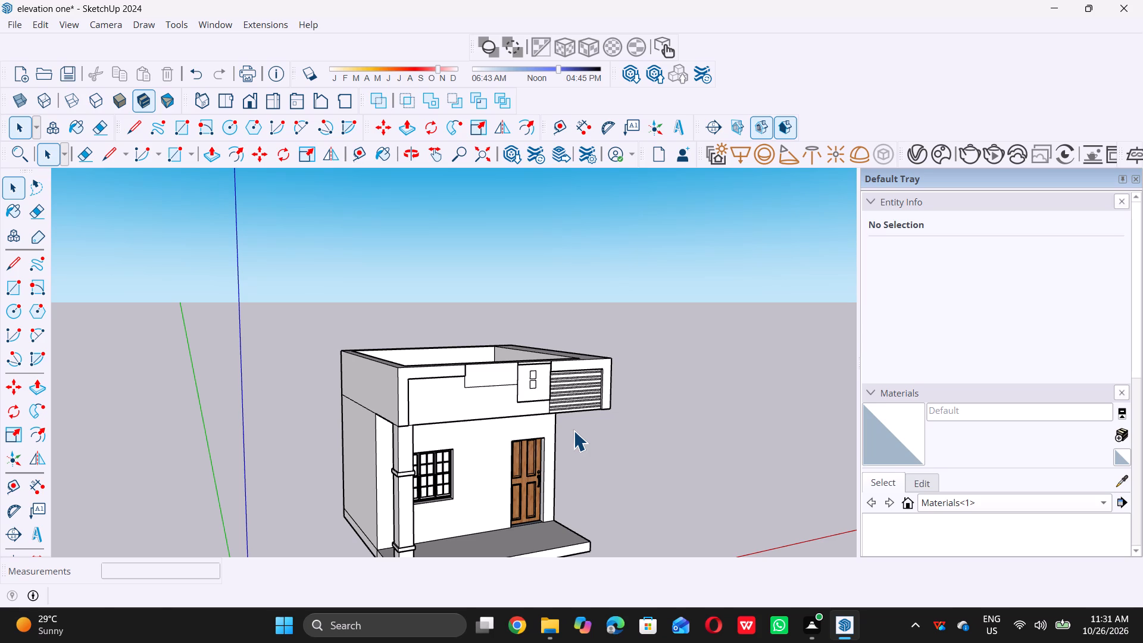
scroll(555, 457, up, 5)
scroll(496, 402, down, 5)
middle_drag(452, 419, 526, 428)
scroll(452, 419, down, 1)
Push/Pull the lowest groove strip on the door-side panel outward by 0.5".
scroll(517, 387, up, 17)
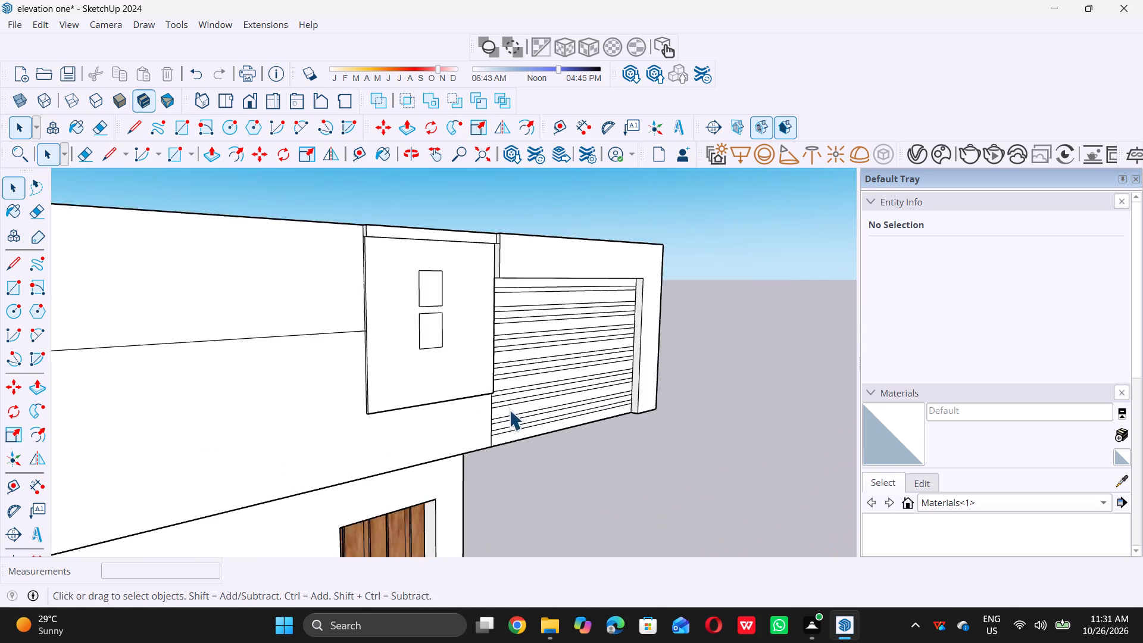
scroll(523, 424, up, 6)
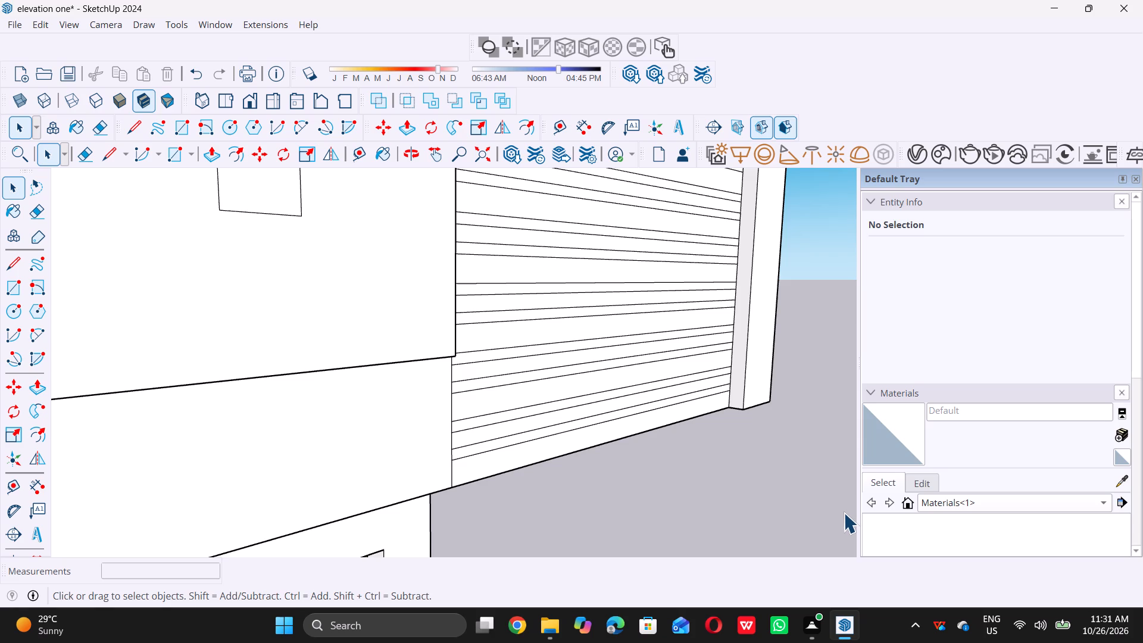
scroll(531, 447, up, 5)
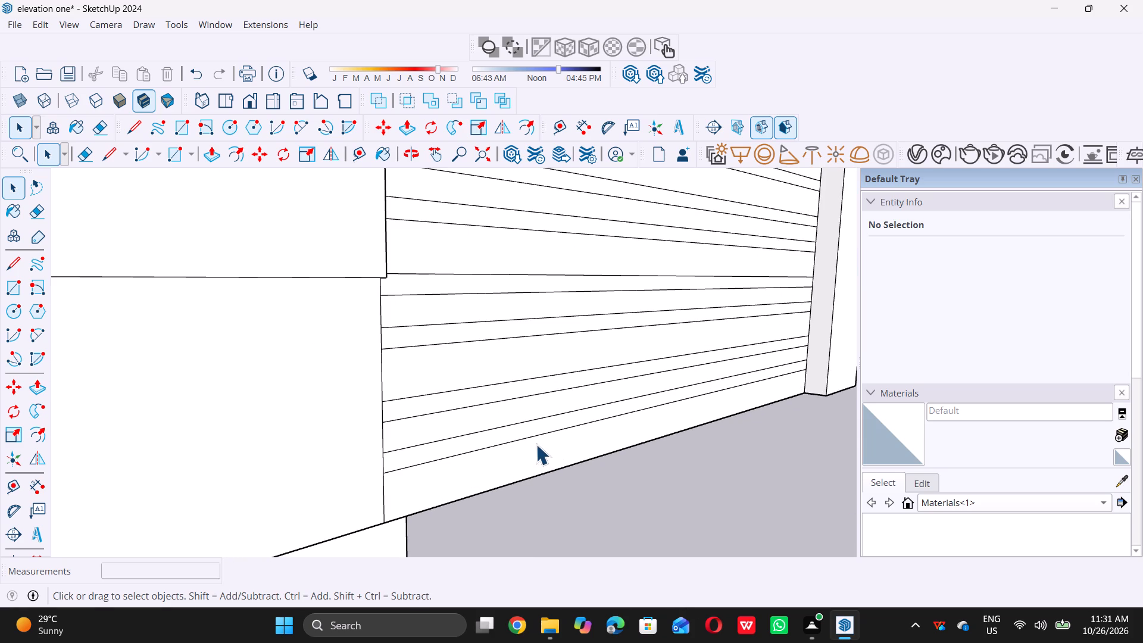
scroll(504, 436, up, 8)
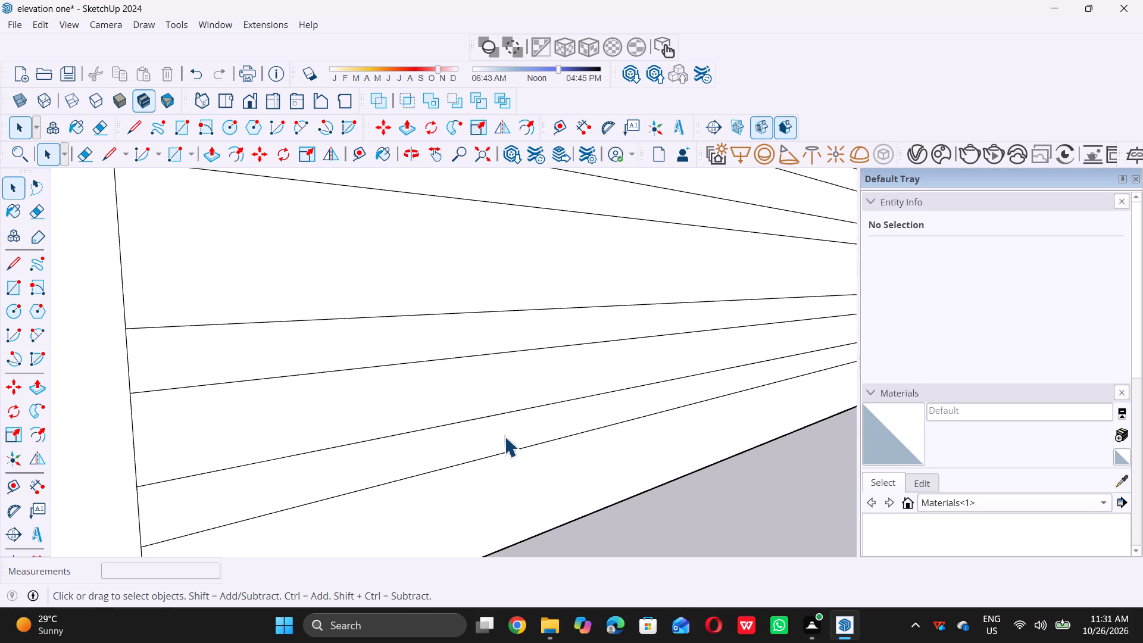
click(504, 436)
key(p)
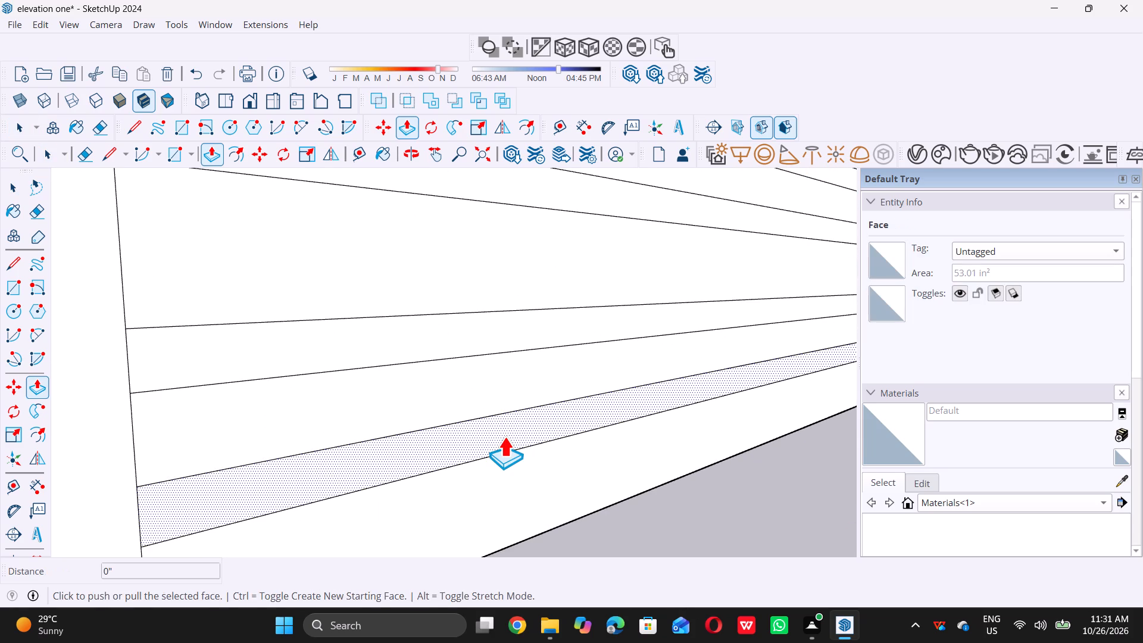
click(507, 430)
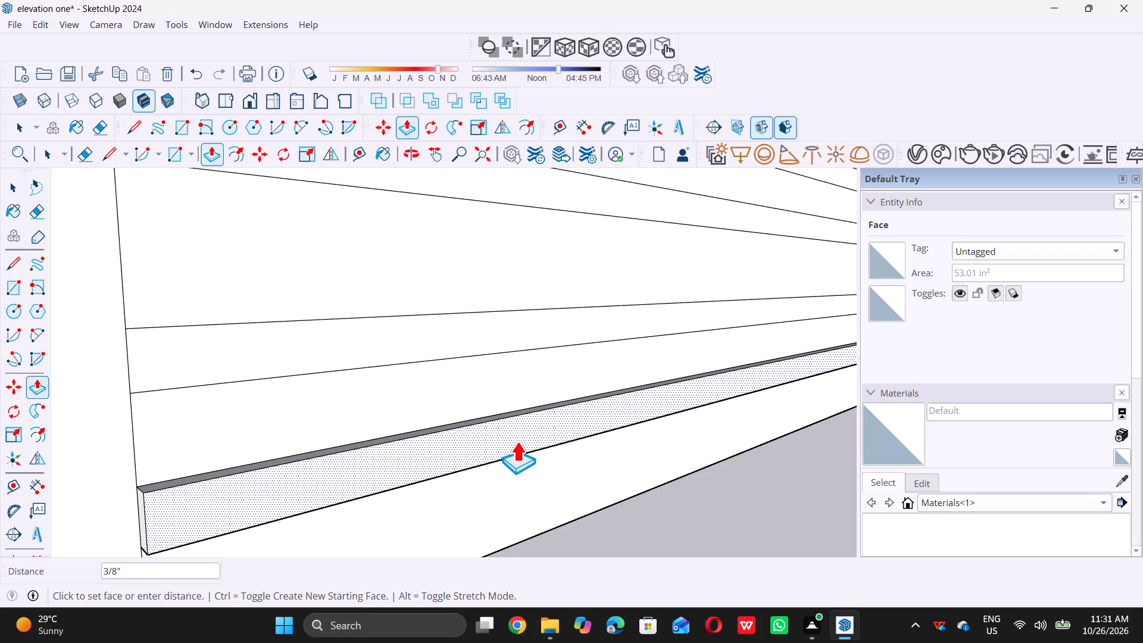
text(0.5)
key(shift+quotedbl)
key(Return)
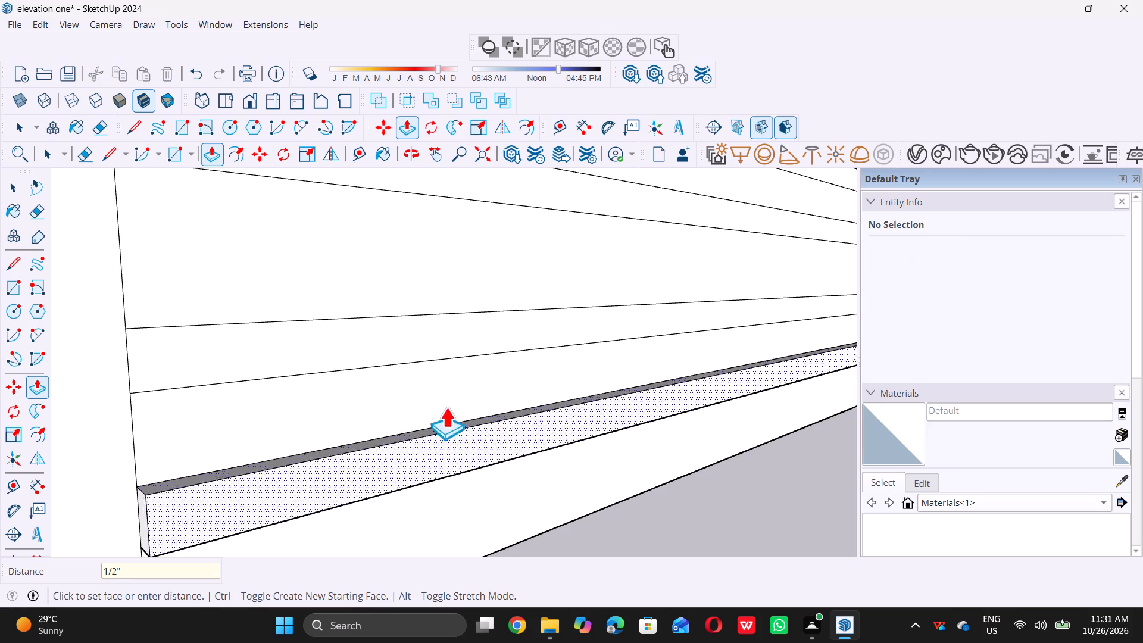
Push/Pull the second, third and fourth strips from the panel's bottom outward 1/2", flush with the lowest raised strip.
click(407, 329)
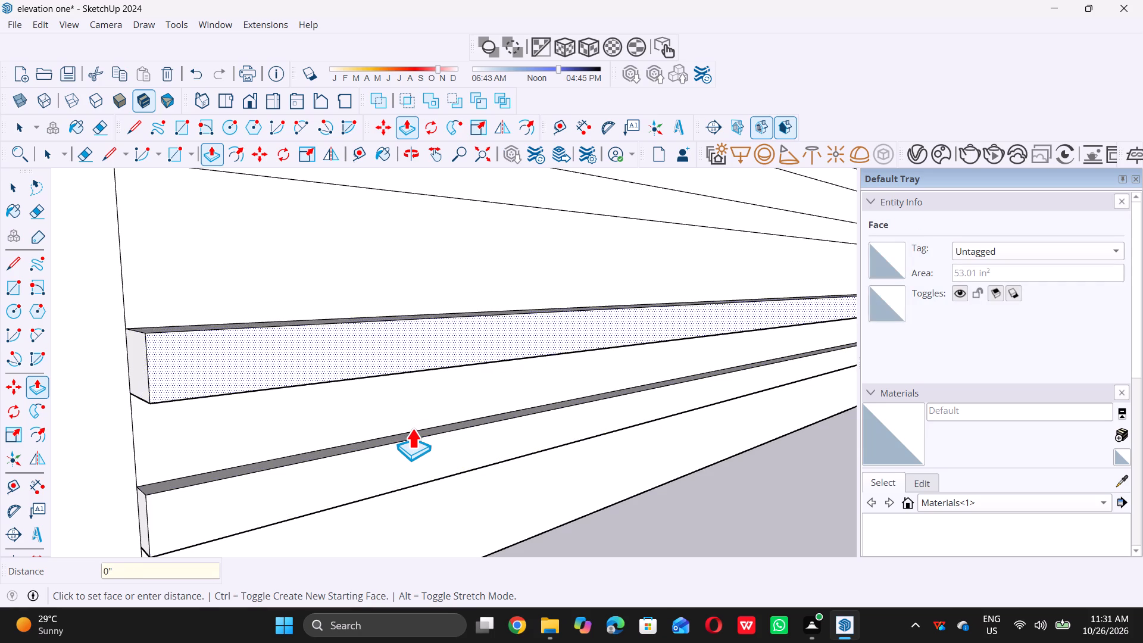
click(410, 441)
scroll(388, 459, down, 6)
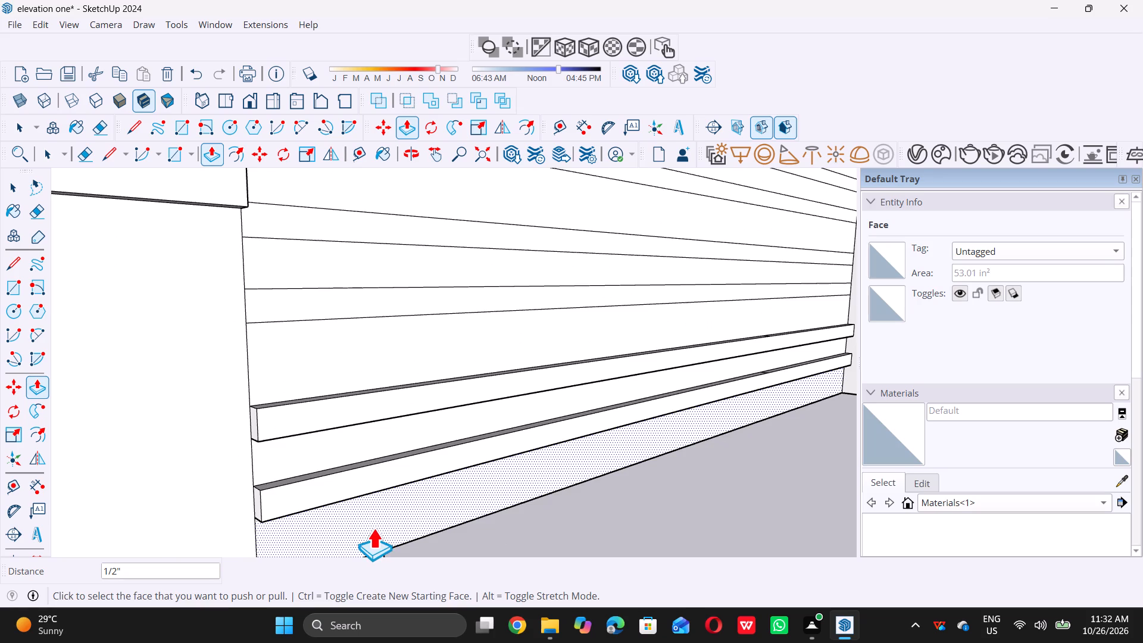
scroll(374, 528, down, 4)
scroll(445, 367, up, 5)
click(442, 352)
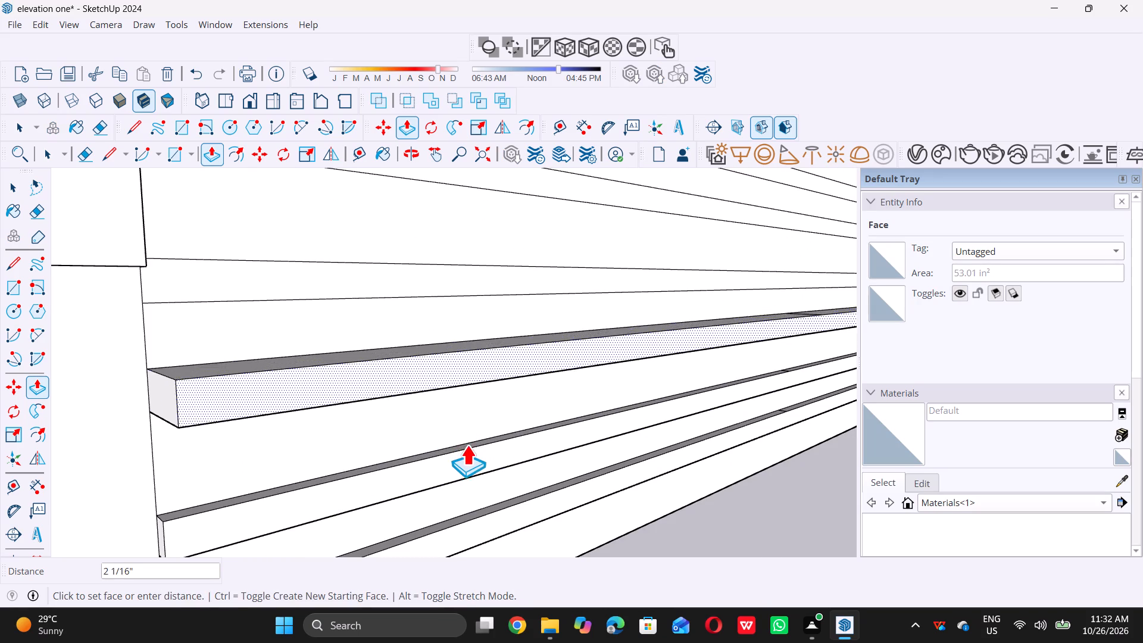
click(462, 451)
scroll(414, 478, down, 7)
scroll(458, 369, up, 3)
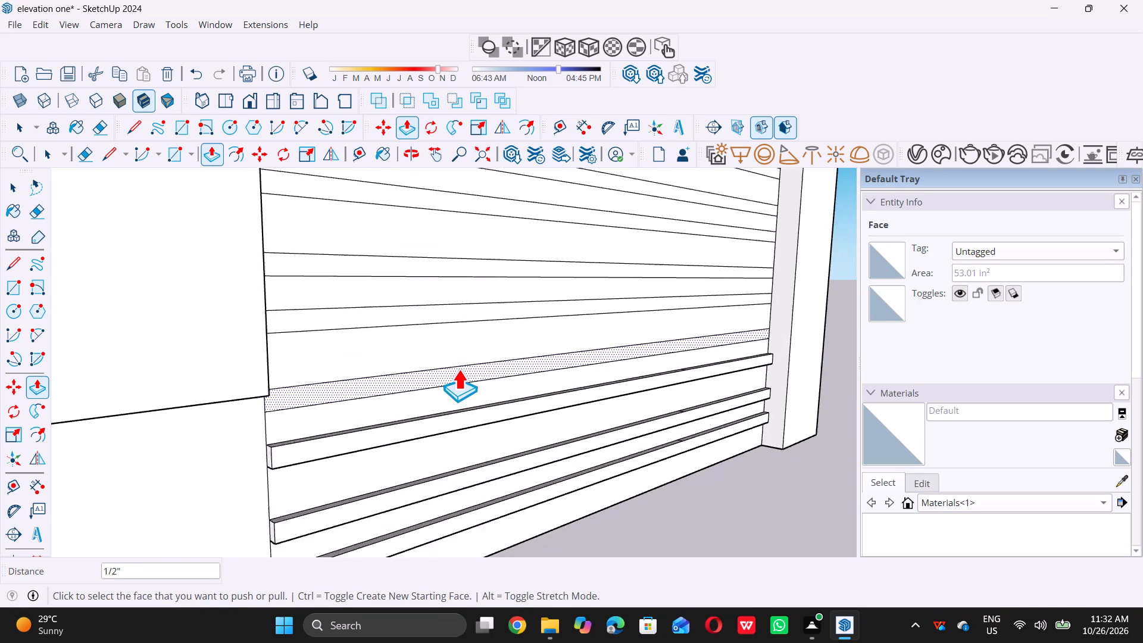
scroll(458, 369, up, 3)
click(457, 368)
click(460, 439)
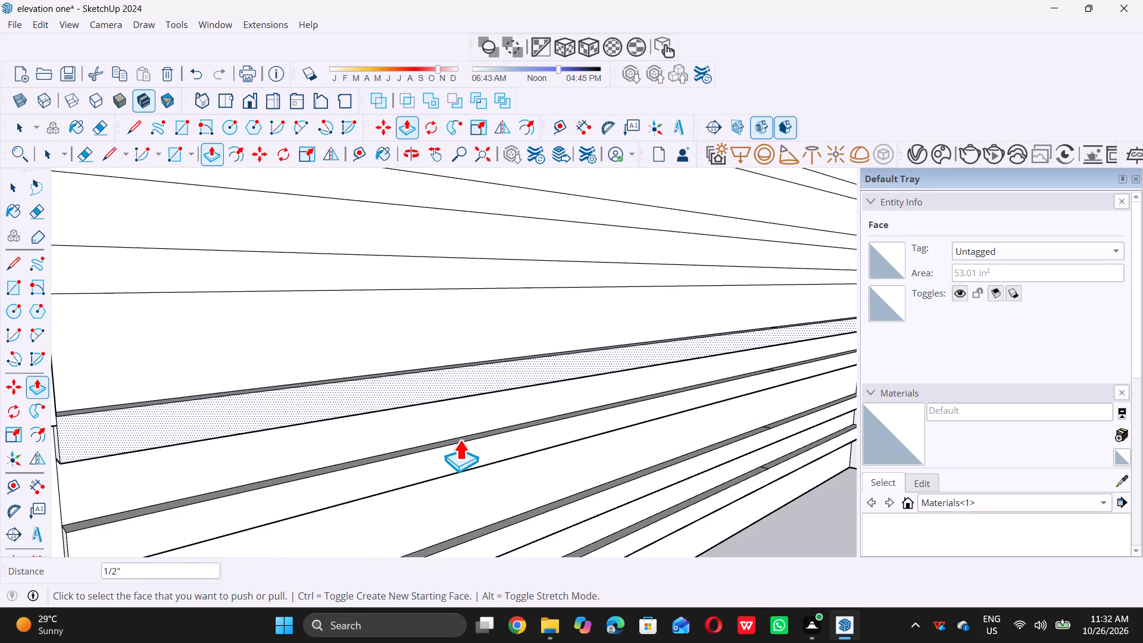
Push/Pull the fifth, sixth and seventh strips from the panel's bottom outward 1/2", matching the raised strips below.
scroll(436, 460, down, 7)
scroll(473, 354, up, 6)
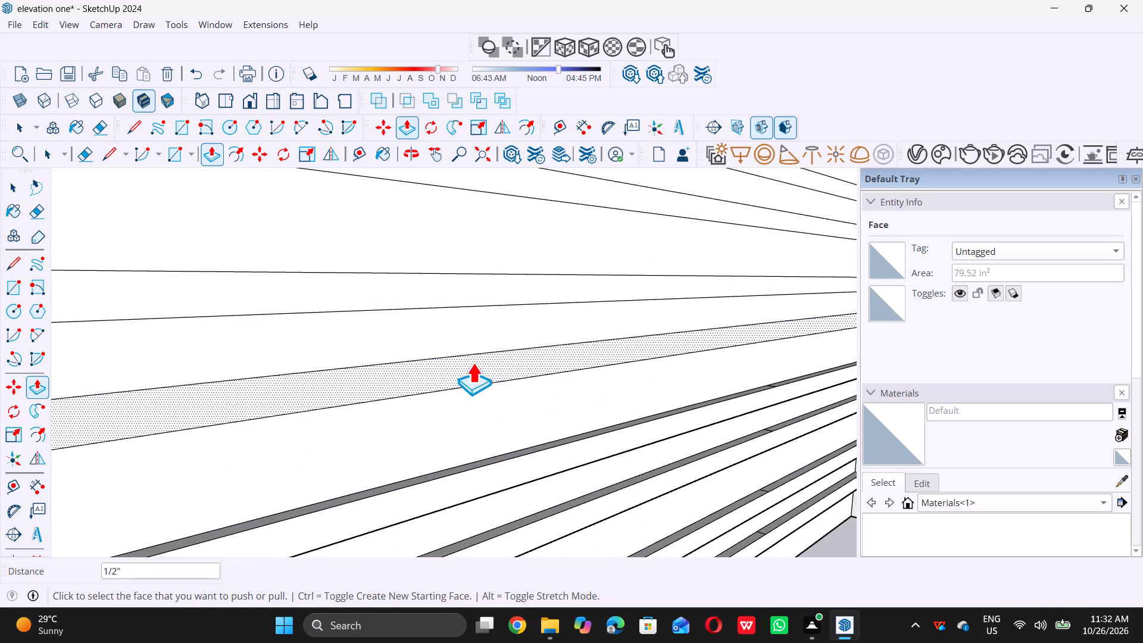
click(473, 363)
click(495, 461)
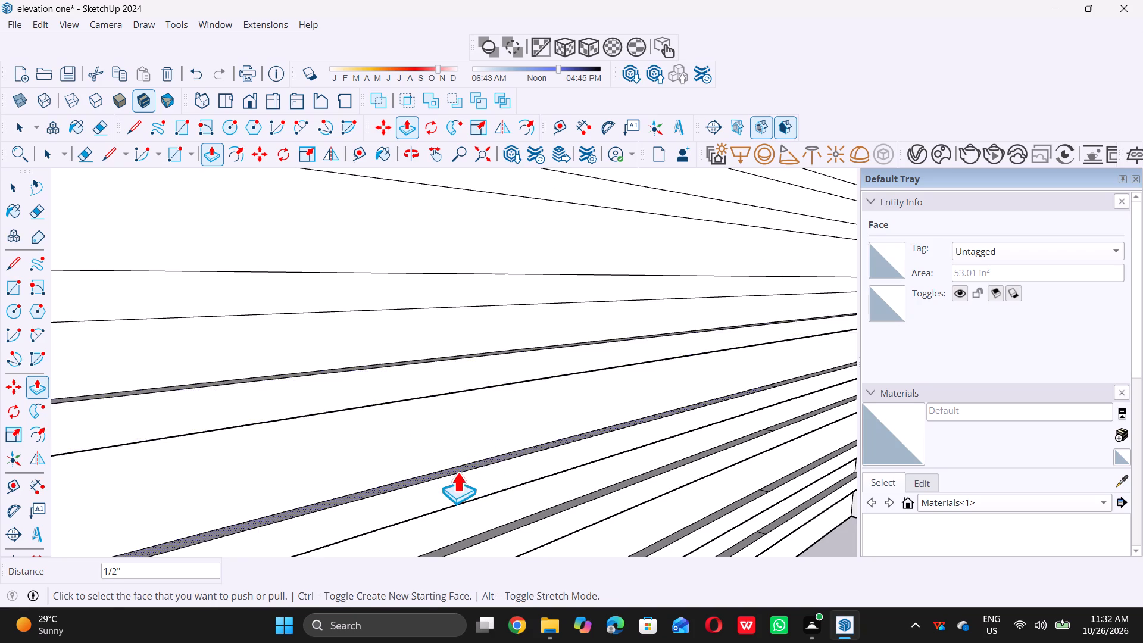
scroll(452, 473, down, 7)
scroll(481, 361, up, 5)
click(473, 363)
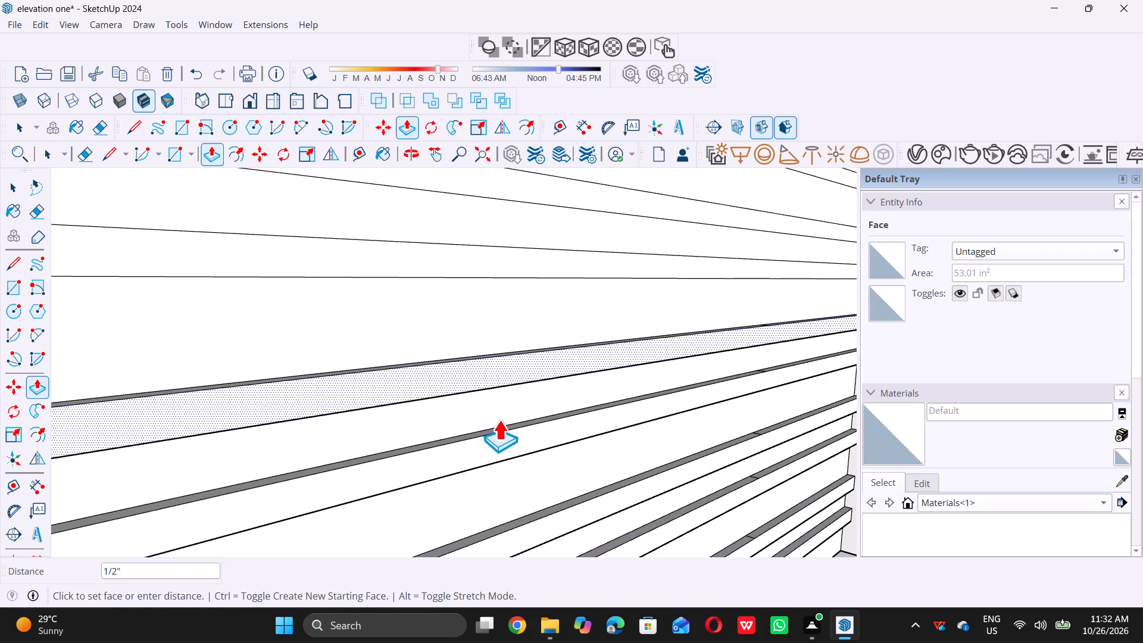
click(496, 435)
scroll(454, 444, down, 7)
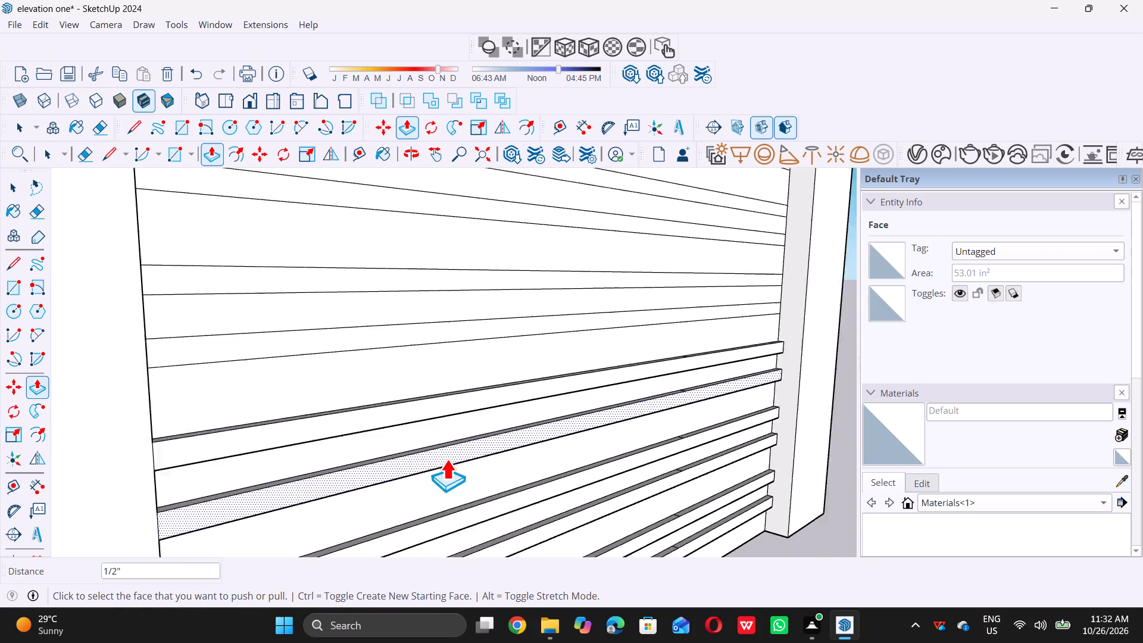
scroll(470, 347, up, 5)
click(470, 347)
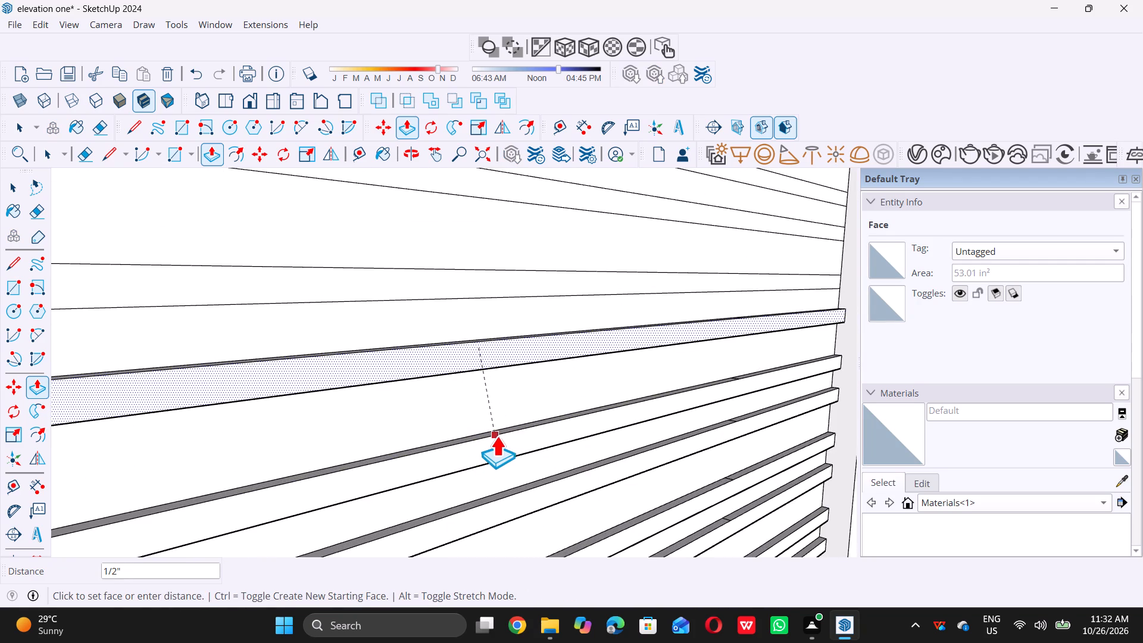
click(496, 438)
Push/Pull the next two flat groove strips up the door-side panel outward 1/2", matching the raised strips below.
scroll(417, 455, down, 7)
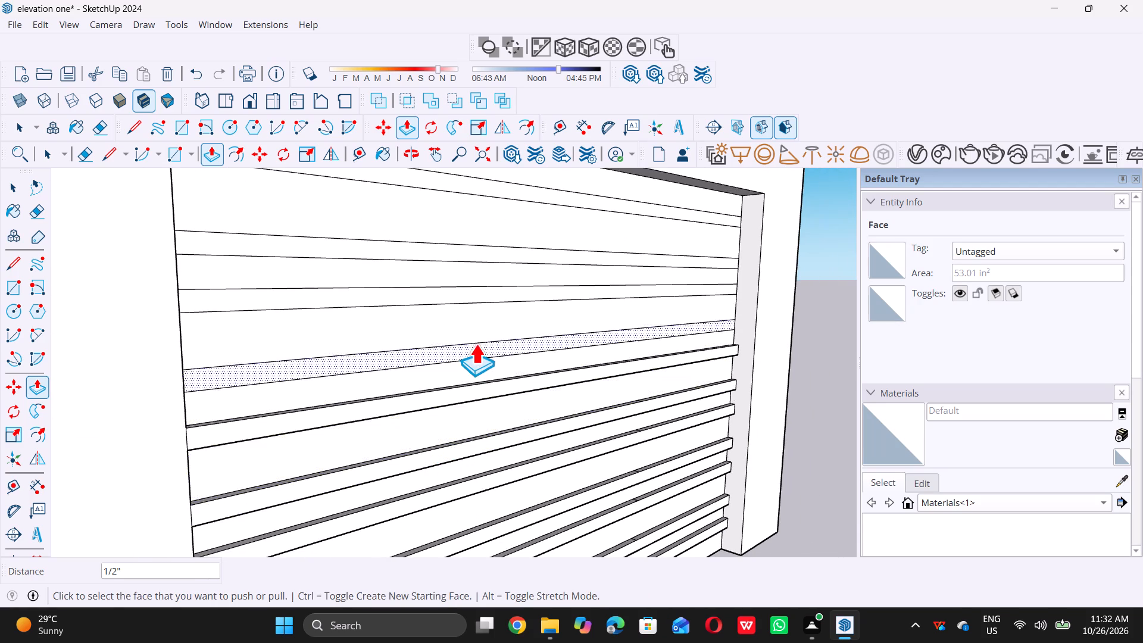
scroll(474, 344, up, 5)
click(473, 351)
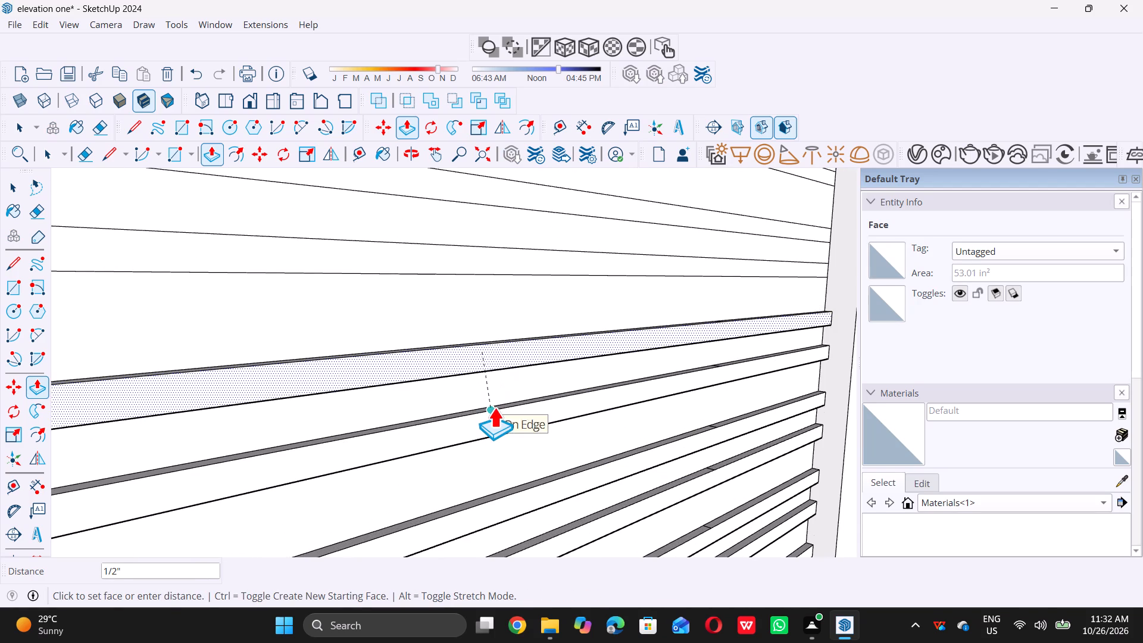
click(494, 410)
scroll(441, 429, down, 11)
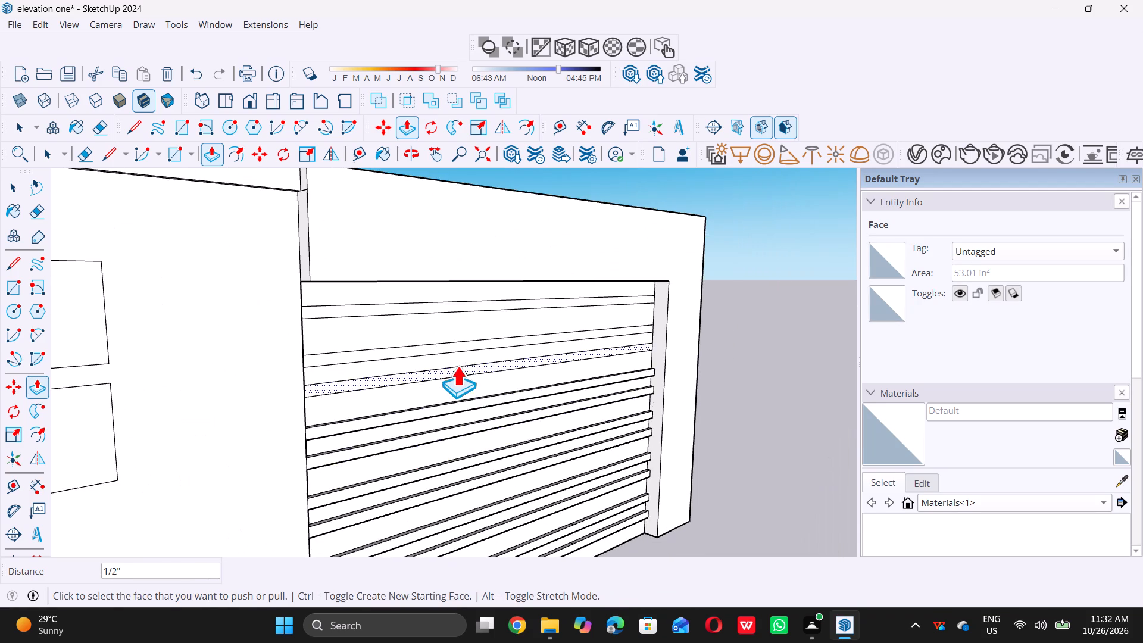
scroll(457, 364, up, 6)
click(461, 372)
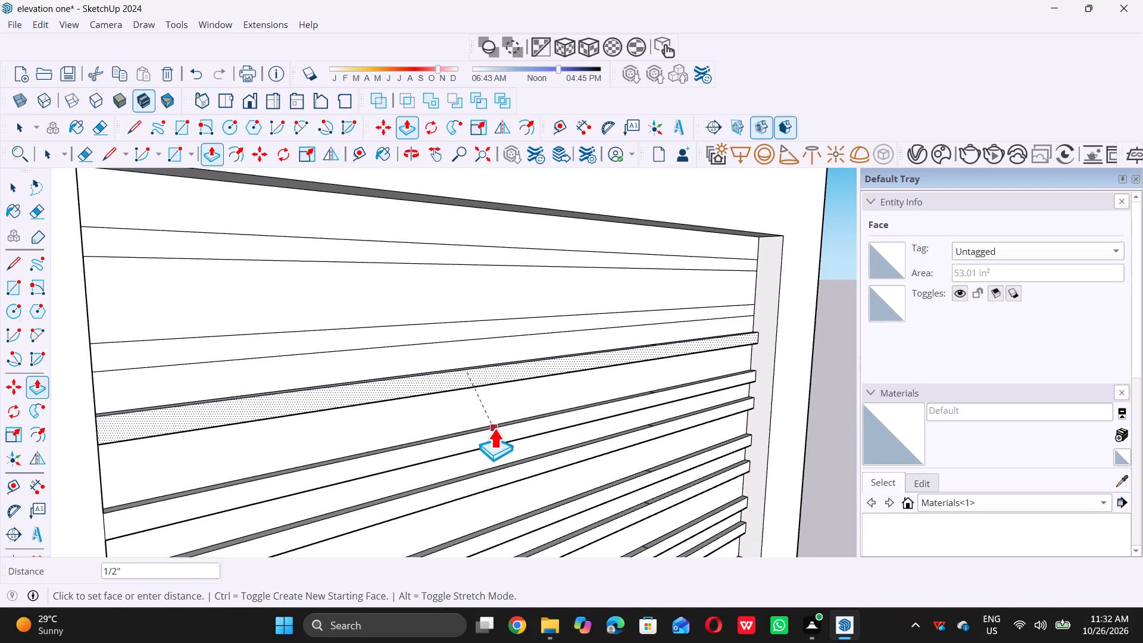
click(491, 430)
Push/Pull the top two groove strips of the door-side panel outward 1/2", matching the other raised strips.
scroll(451, 442, down, 5)
scroll(469, 360, up, 4)
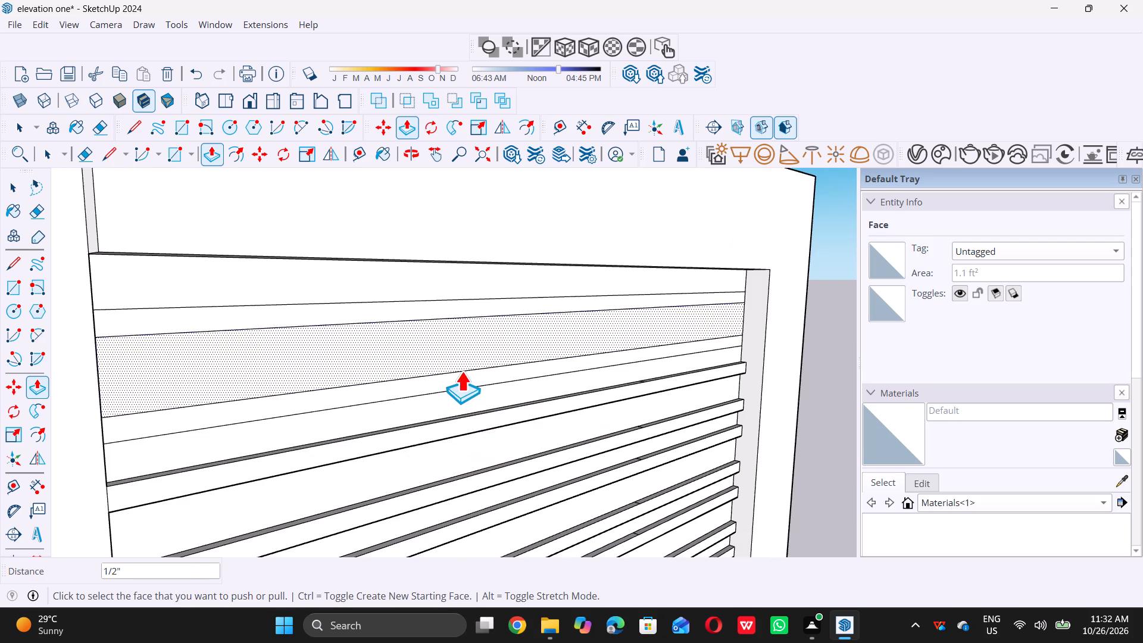
click(468, 374)
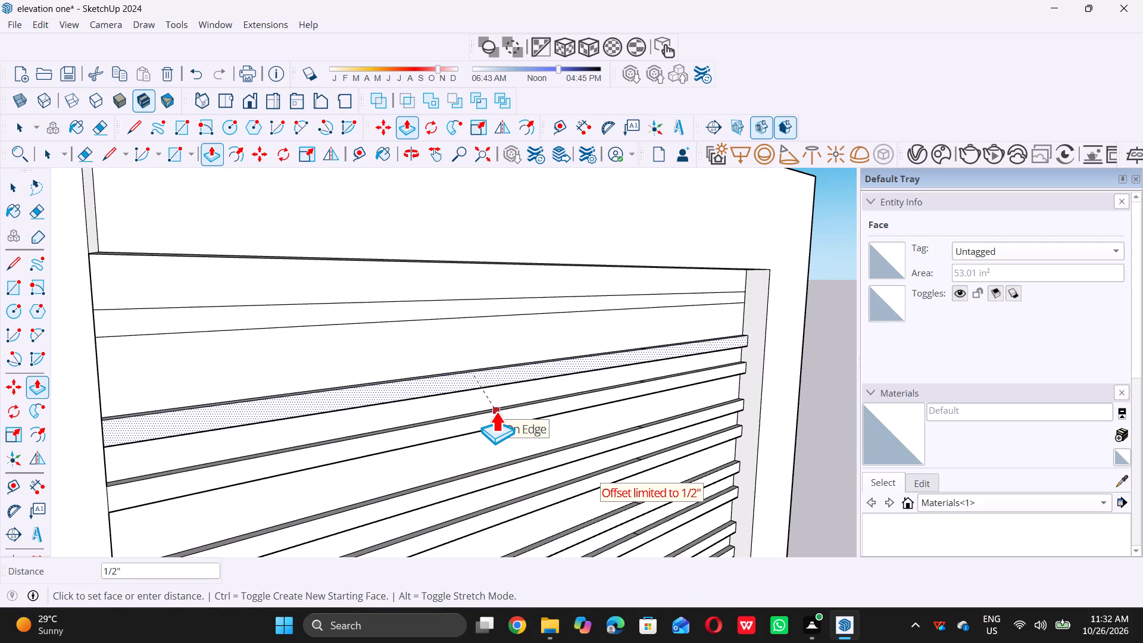
click(496, 411)
scroll(475, 434, down, 7)
scroll(495, 369, up, 6)
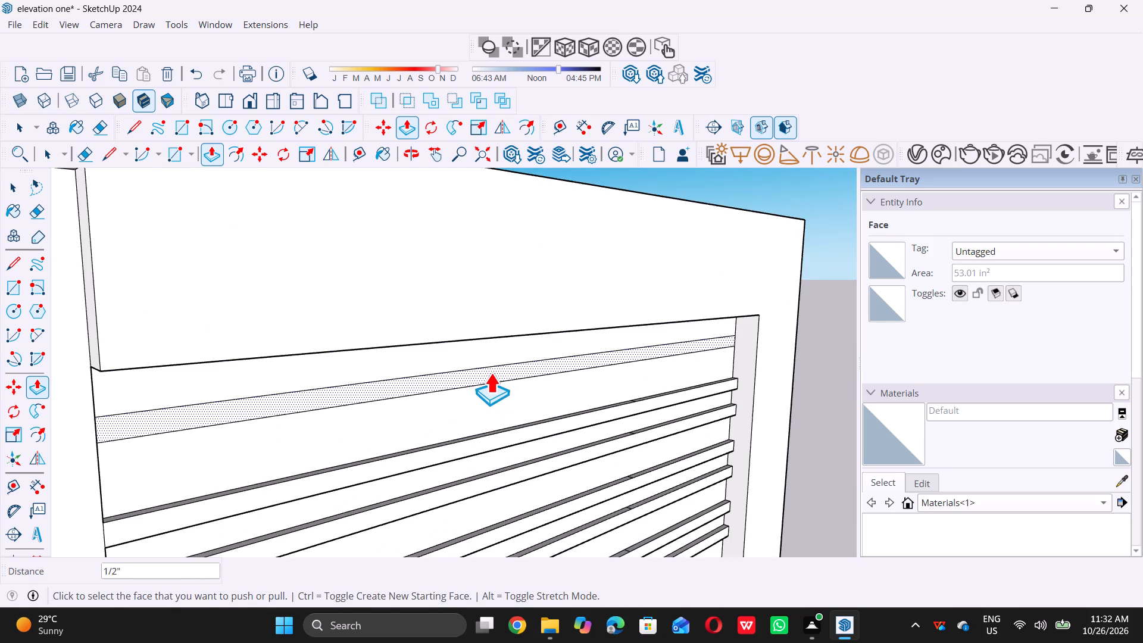
click(493, 373)
click(516, 432)
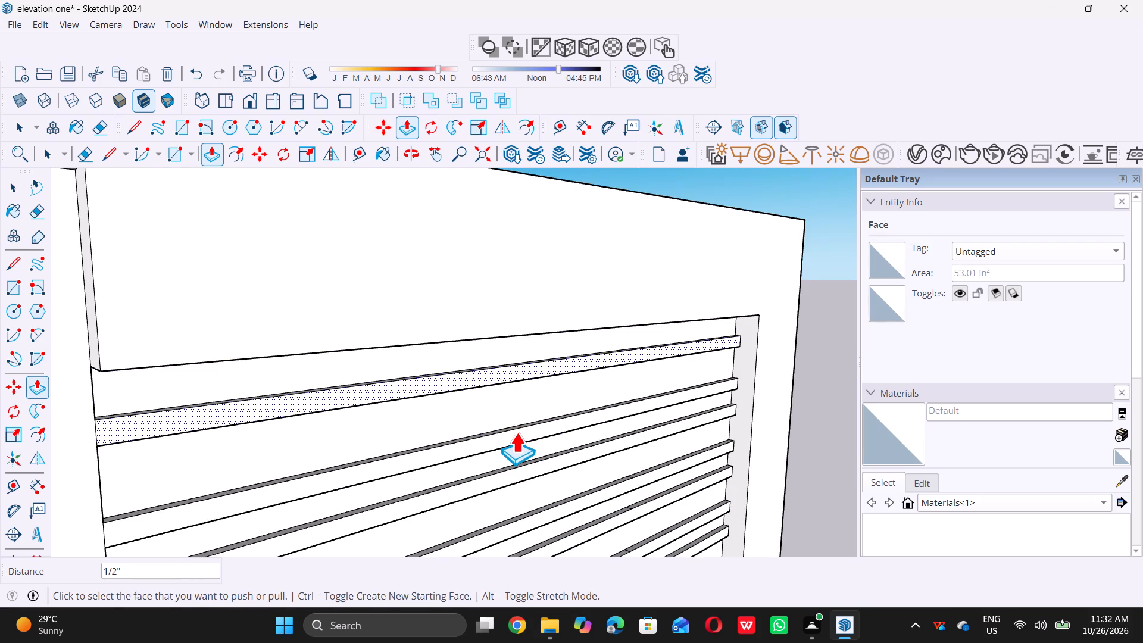
scroll(433, 367, down, 9)
key(space)
Push/Pull the upper small rectangle on the middle parapet panel outward 0.5".
scroll(707, 335, down, 5)
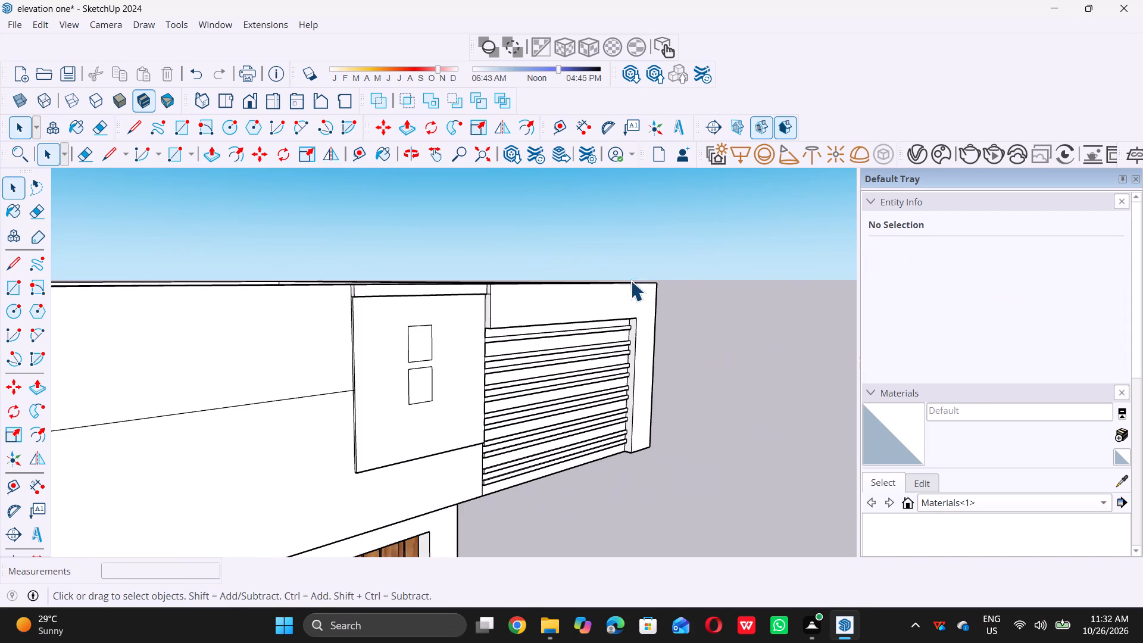
middle_drag(648, 365, 432, 328)
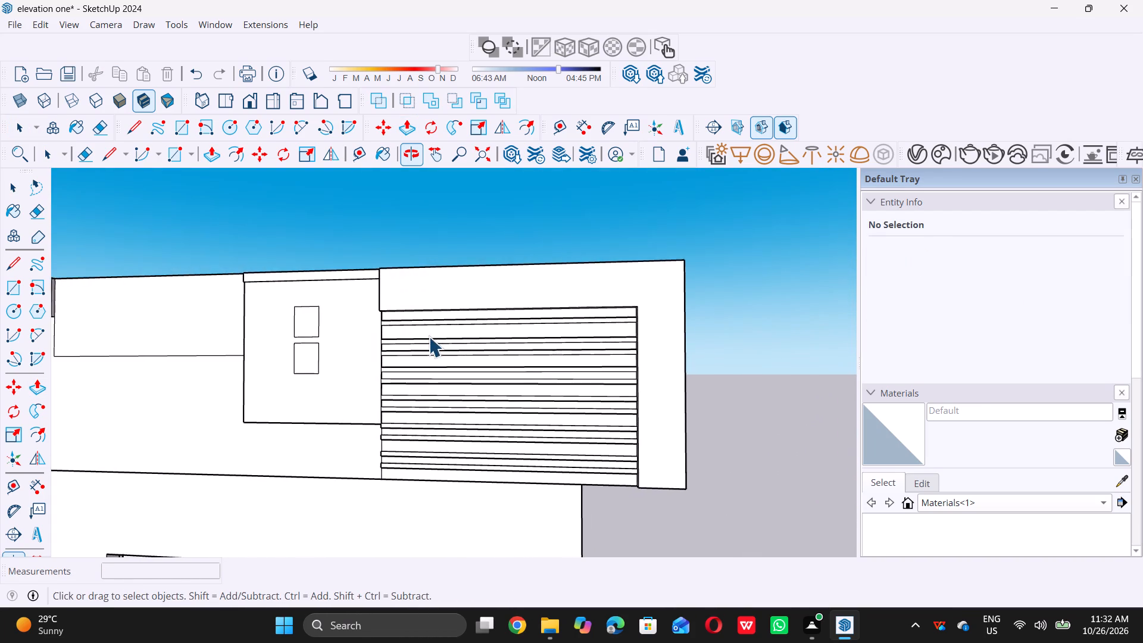
scroll(444, 324, down, 6)
middle_drag(436, 396, 471, 420)
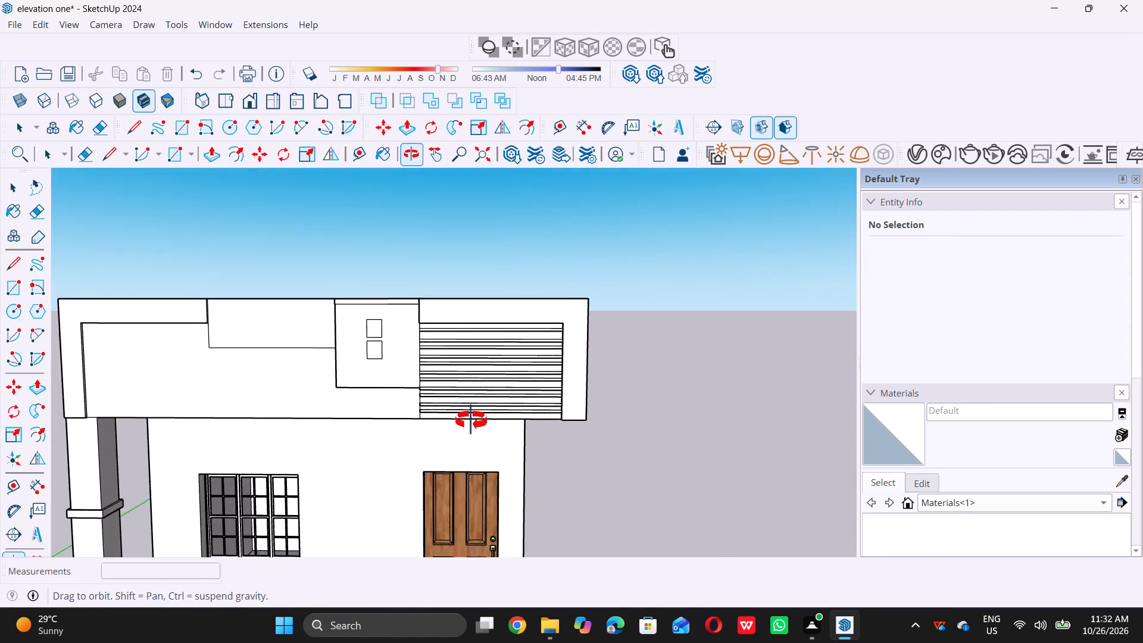
middle_drag(471, 420, 462, 416)
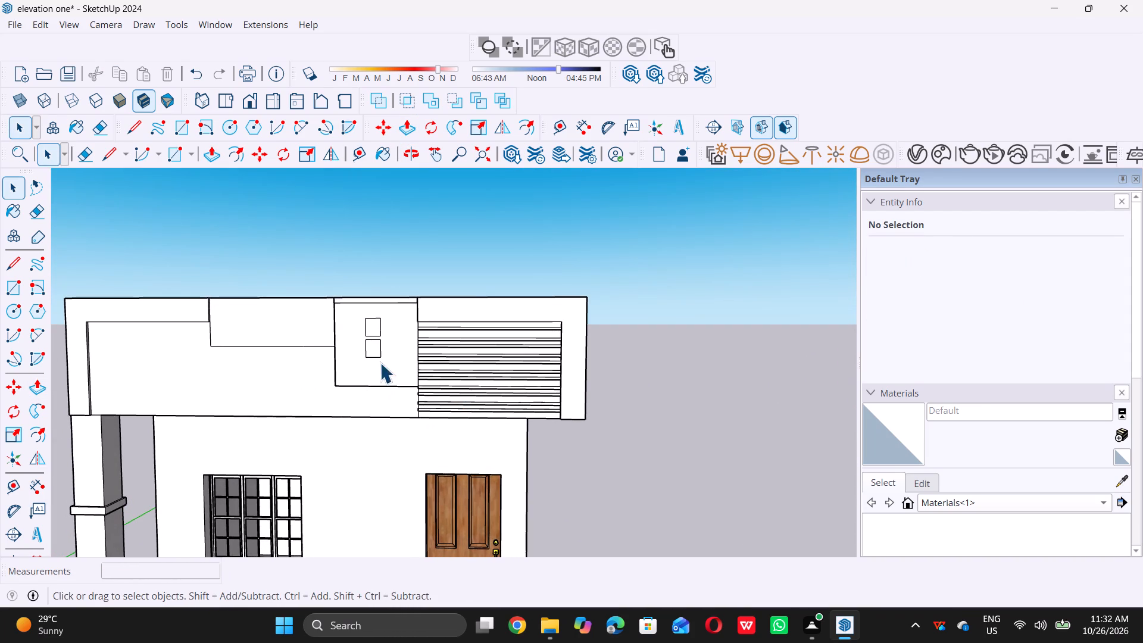
middle_drag(342, 357, 623, 430)
scroll(501, 380, up, 6)
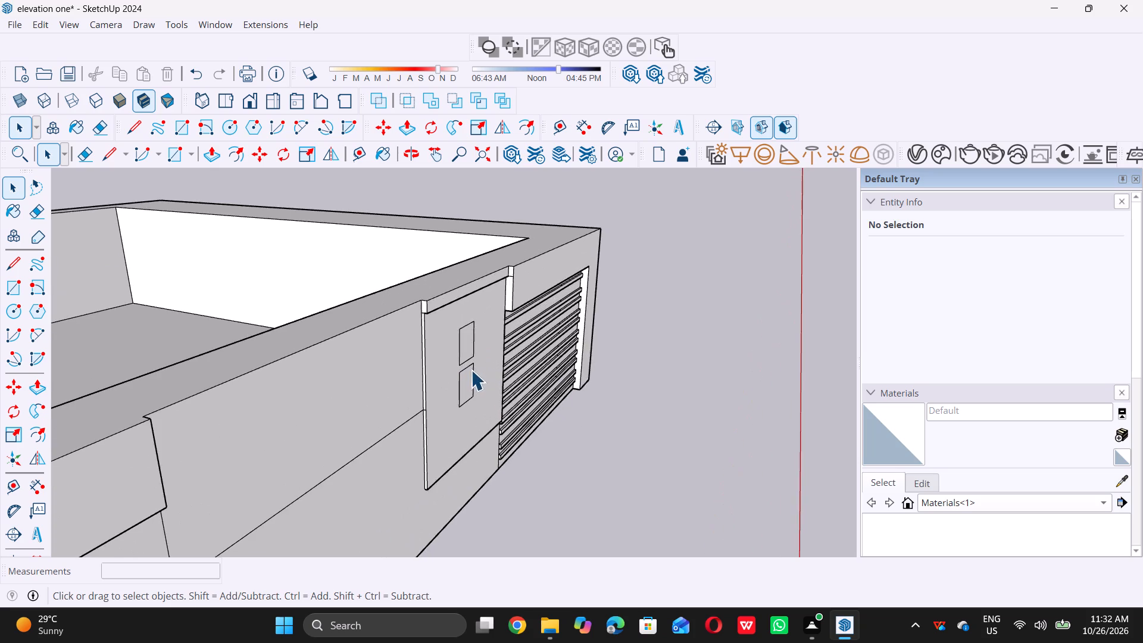
scroll(466, 365, up, 5)
click(467, 336)
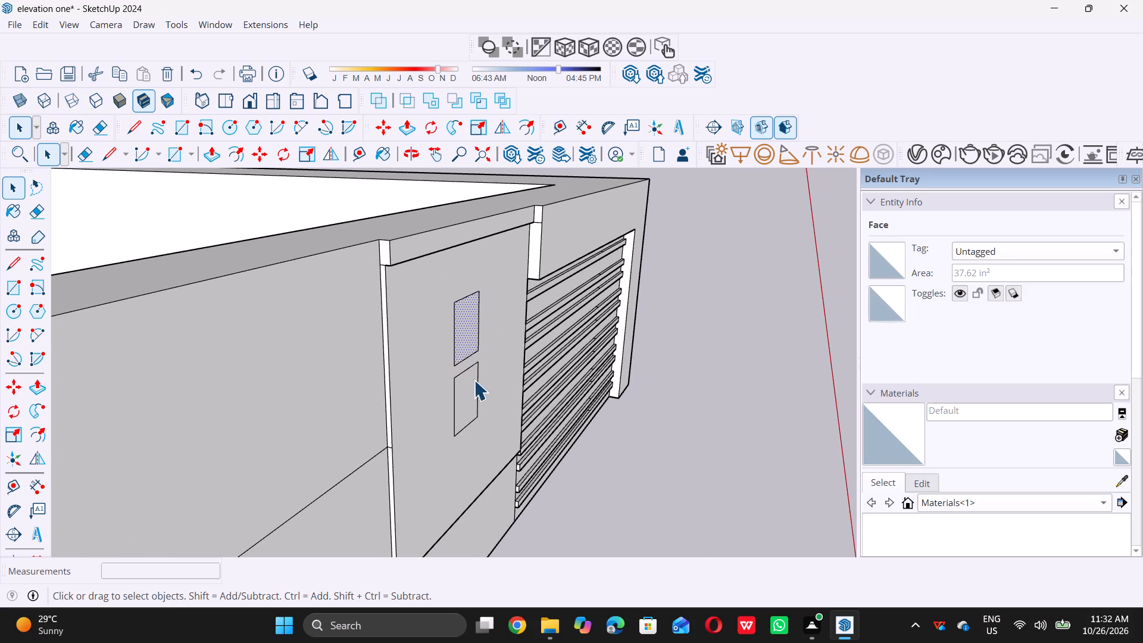
ctrl+click(469, 398)
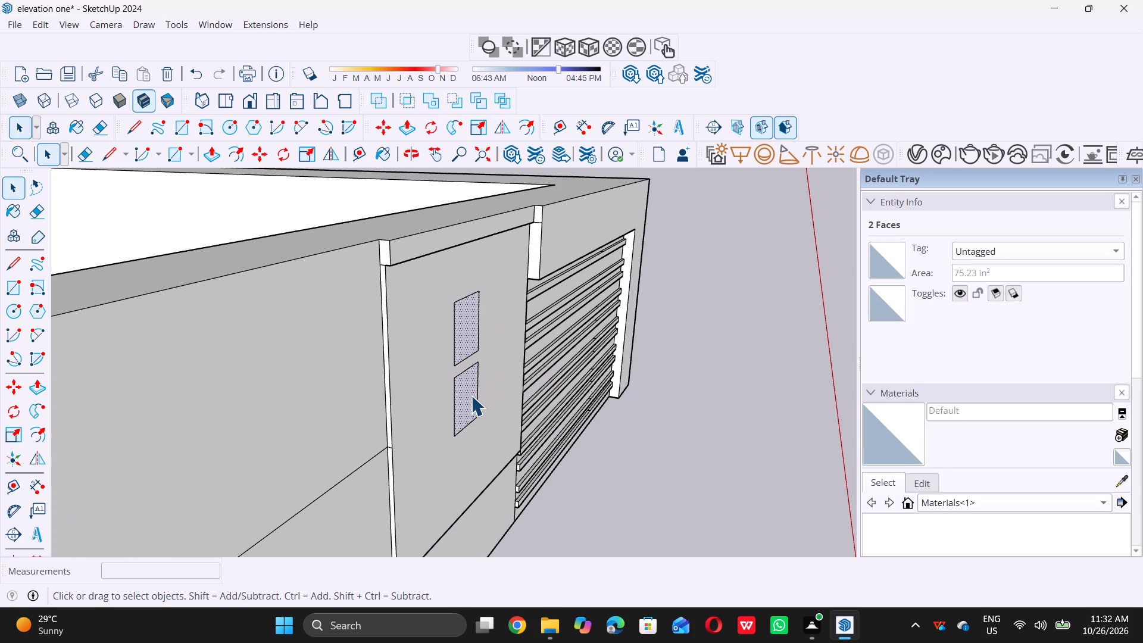
key(p)
click(465, 323)
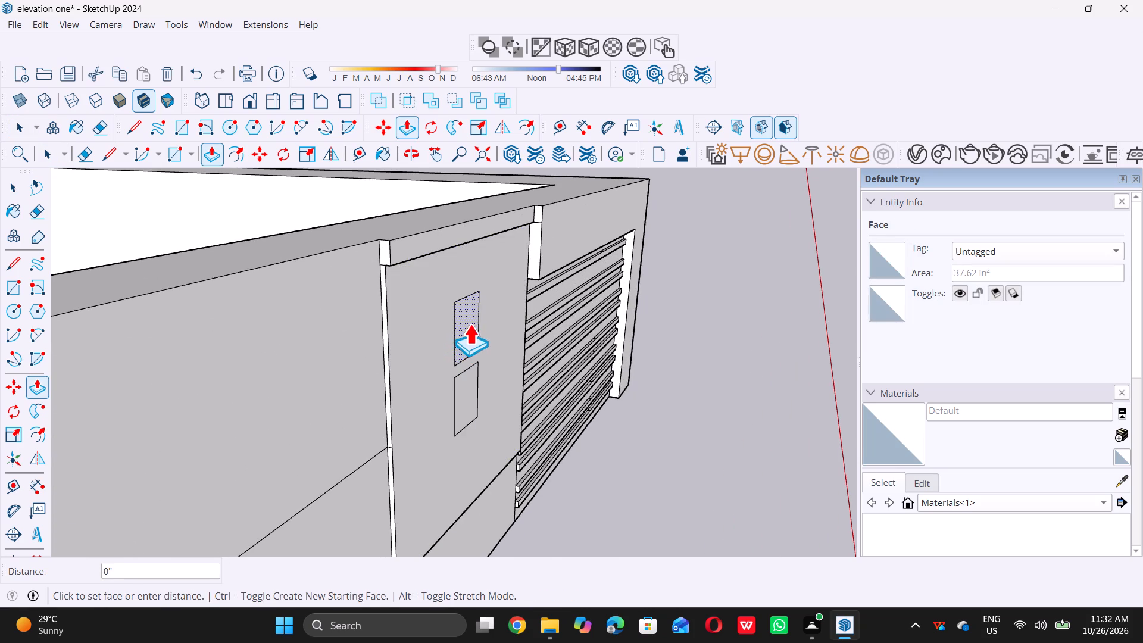
text(0.5)
key(shift+quotedbl)
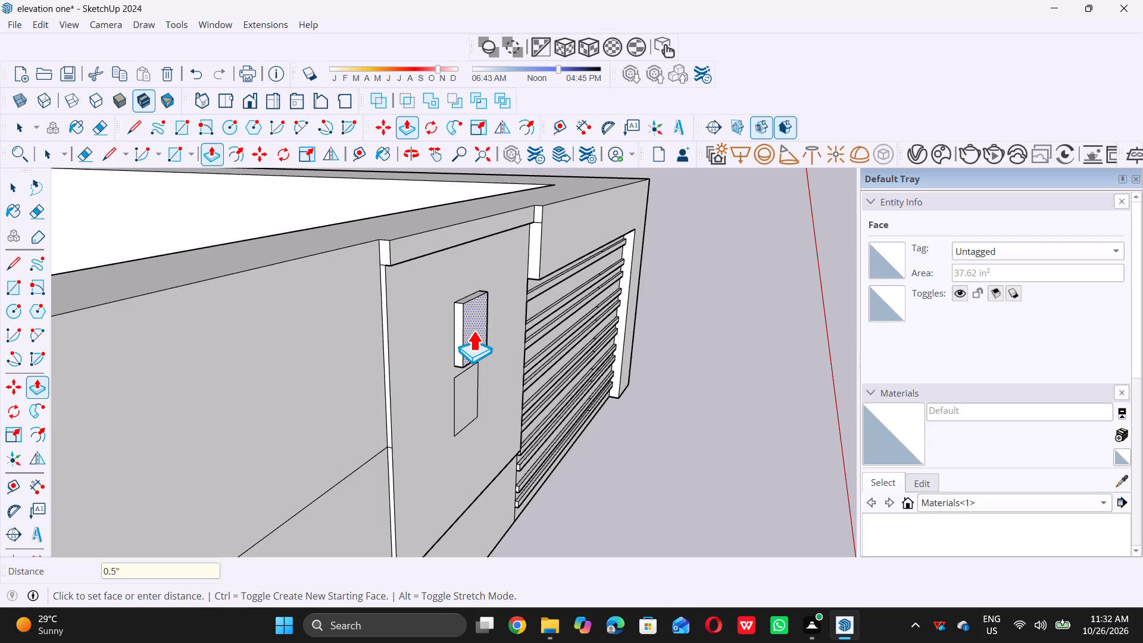
key(Return)
Push/Pull the lower small rectangle on the middle parapet panel outward 1/2", flush with the upper one.
scroll(470, 388, up, 4)
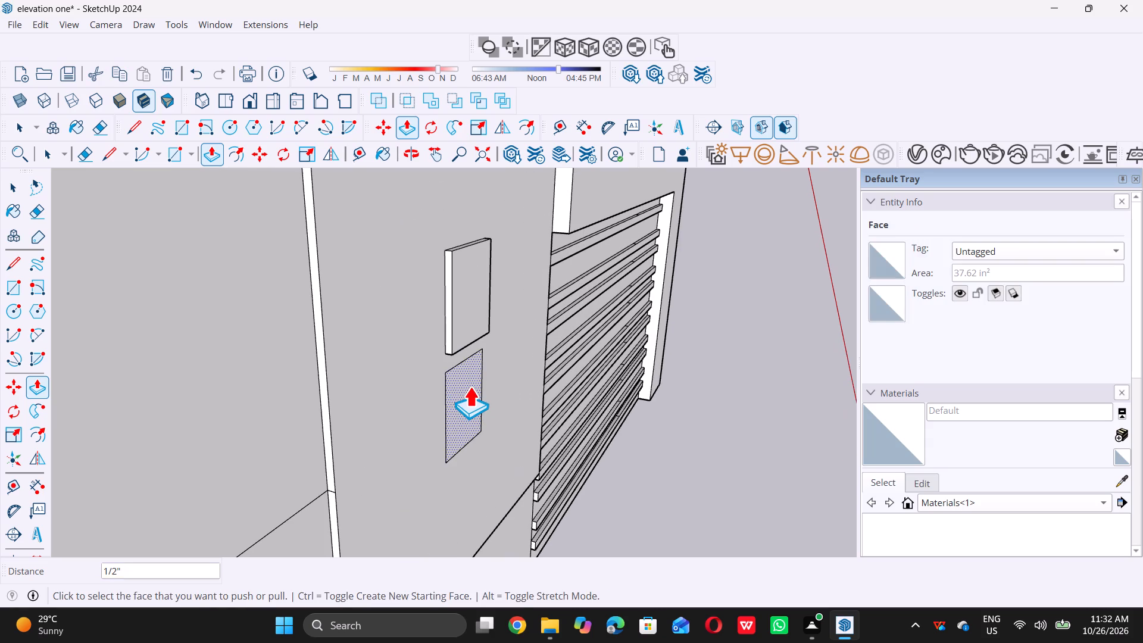
click(470, 386)
click(467, 344)
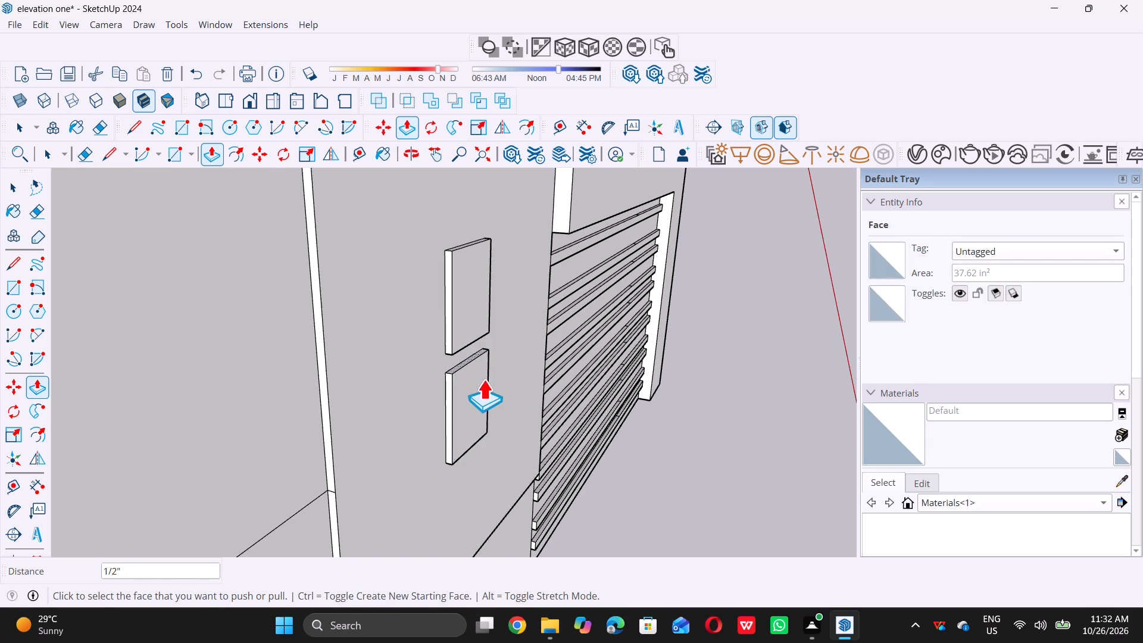
key(space)
scroll(478, 388, down, 8)
click(674, 407)
Draw two lines about 9" long across the front parapet's top face, from the plain rectangle's upper corners to the inner edge.
scroll(675, 410, down, 6)
middle_drag(555, 406, 522, 395)
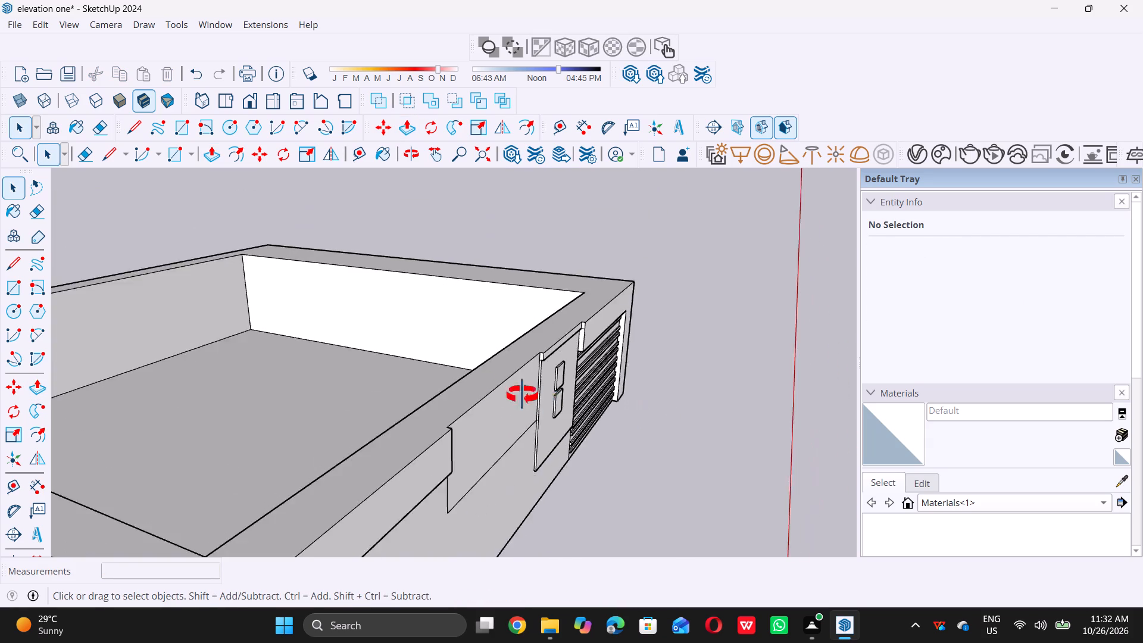
middle_drag(522, 395, 357, 357)
scroll(367, 365, down, 13)
middle_drag(394, 404, 285, 415)
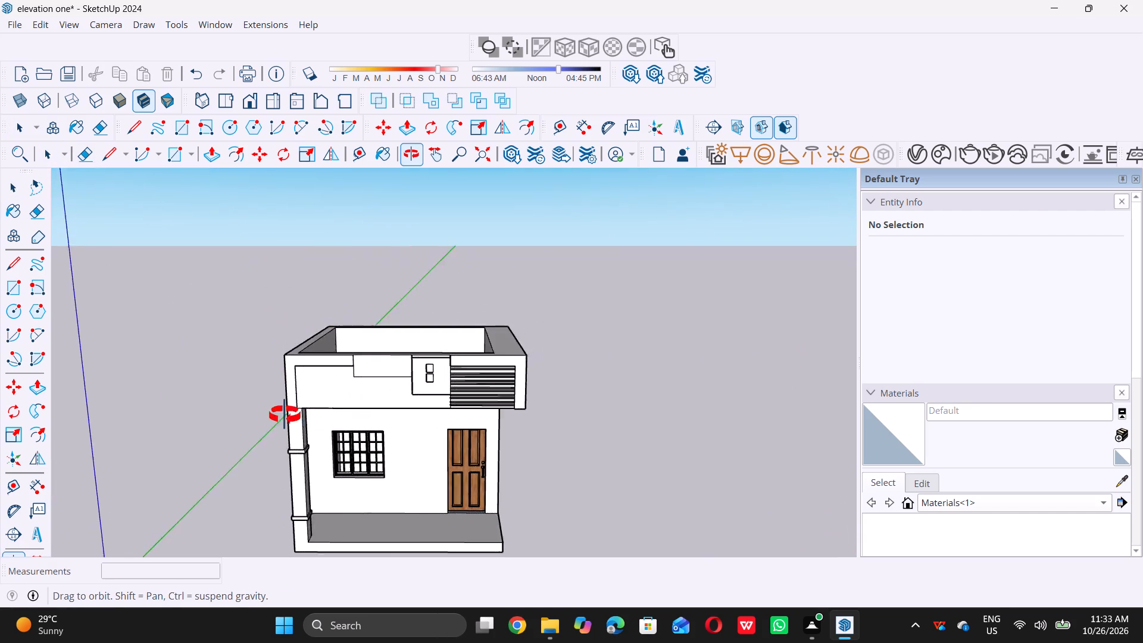
middle_drag(285, 415, 505, 584)
scroll(457, 420, up, 3)
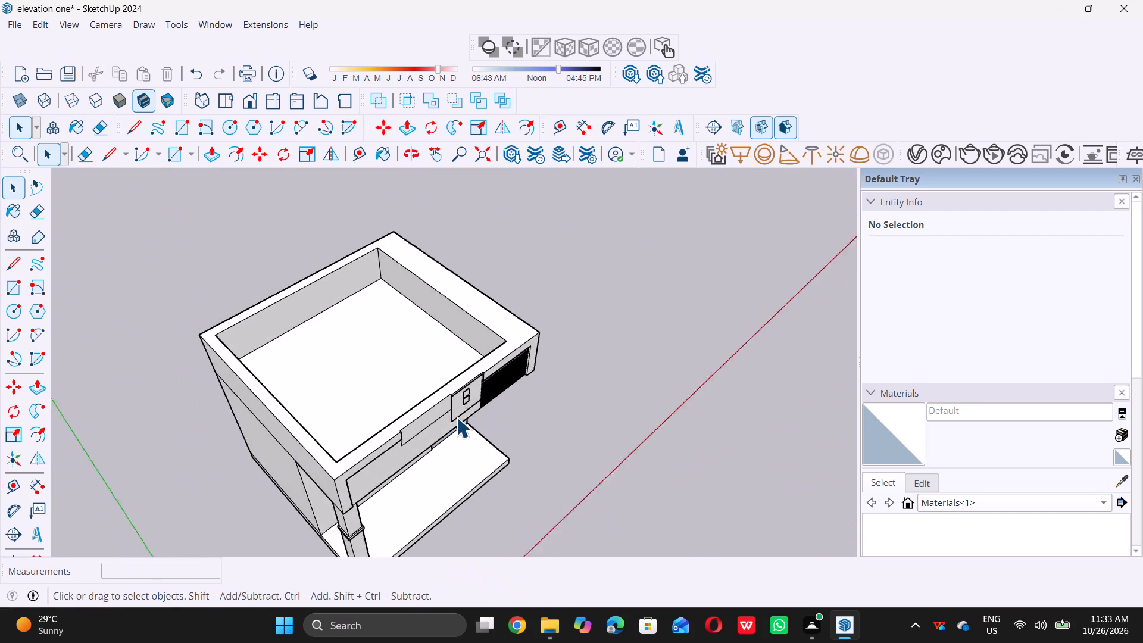
scroll(457, 417, up, 3)
scroll(420, 361, up, 7)
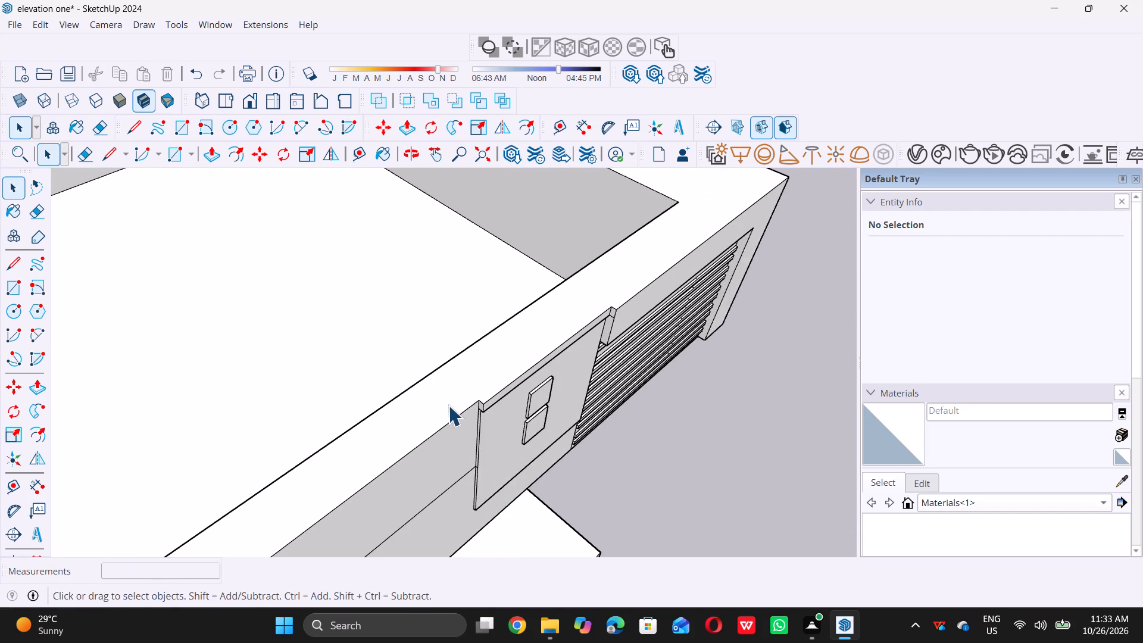
key(l)
double_click(477, 399)
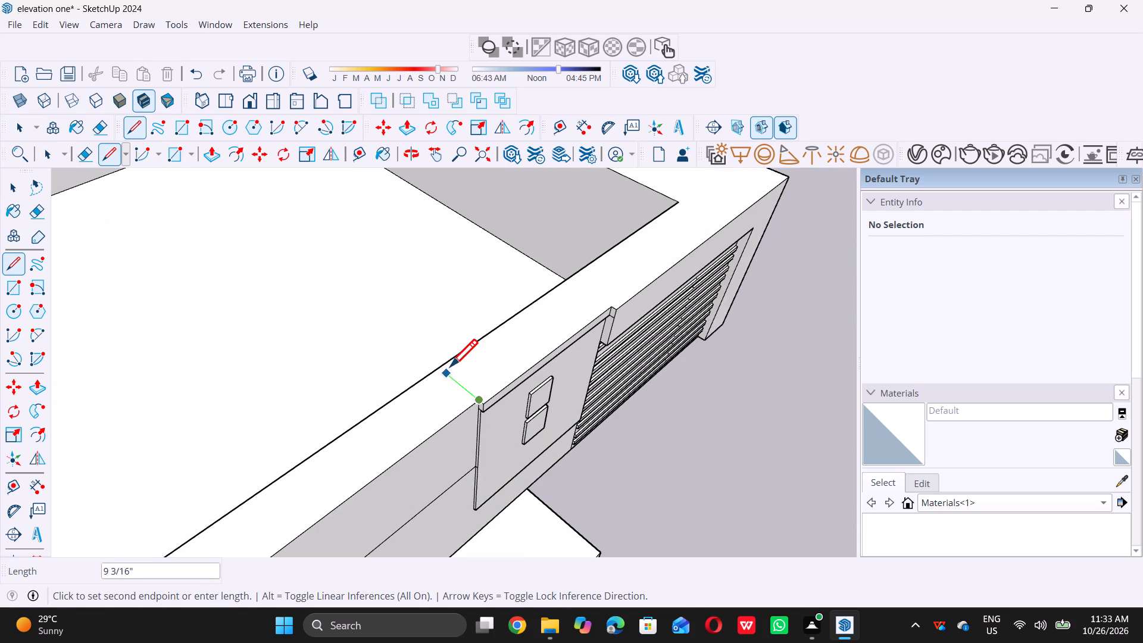
click(442, 366)
scroll(468, 374, down, 7)
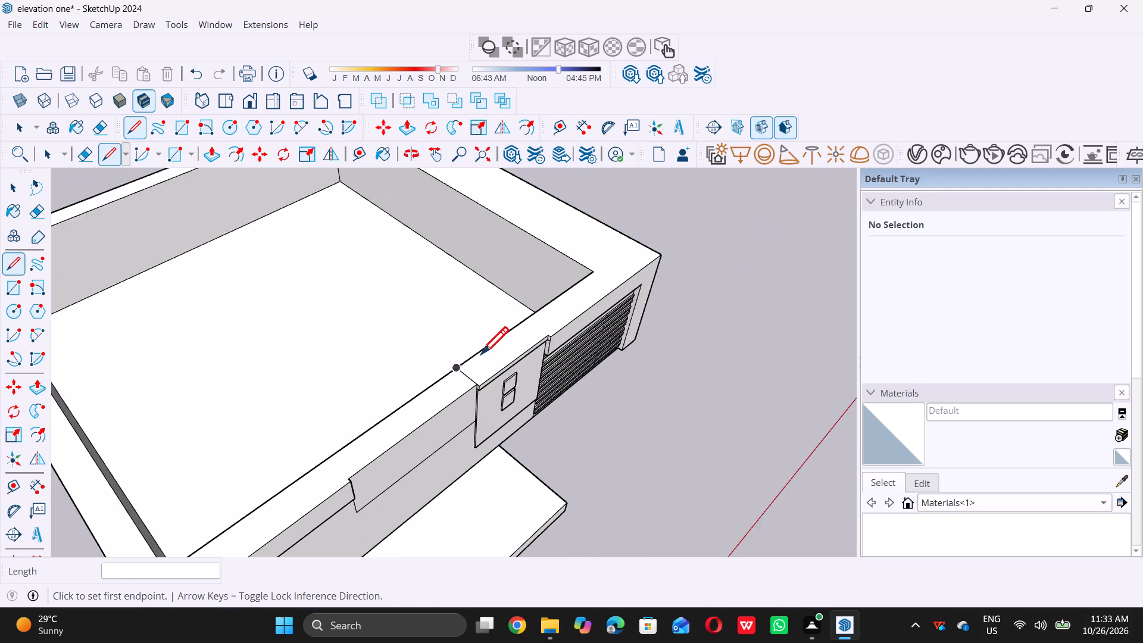
scroll(495, 339, down, 4)
scroll(382, 420, up, 11)
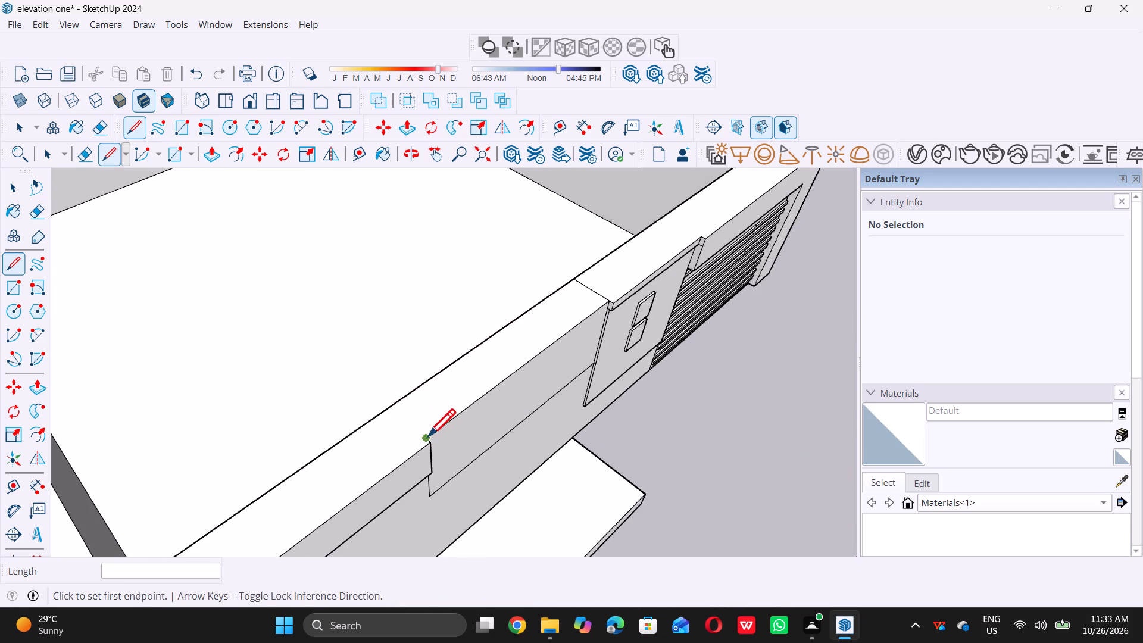
click(428, 436)
click(398, 405)
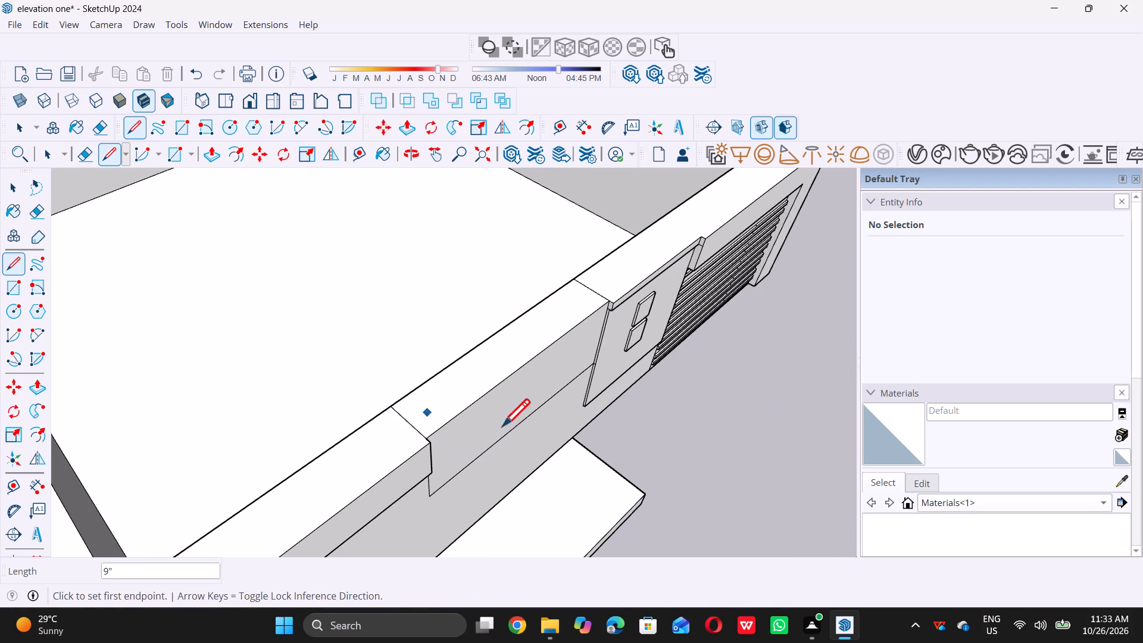
key(space)
Push/Pull the separated top face down to the plain rectangle's lower edge, cutting an opening in the front parapet.
scroll(483, 423, down, 6)
middle_drag(552, 425, 350, 345)
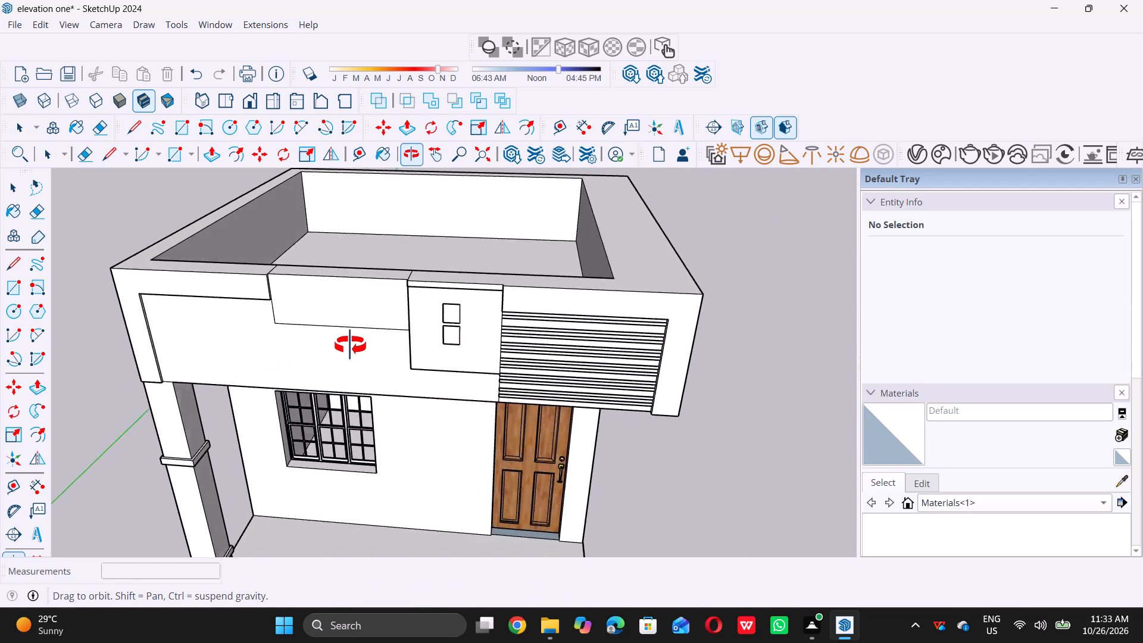
middle_drag(350, 345, 356, 345)
scroll(363, 292, up, 3)
middle_drag(357, 288, 360, 395)
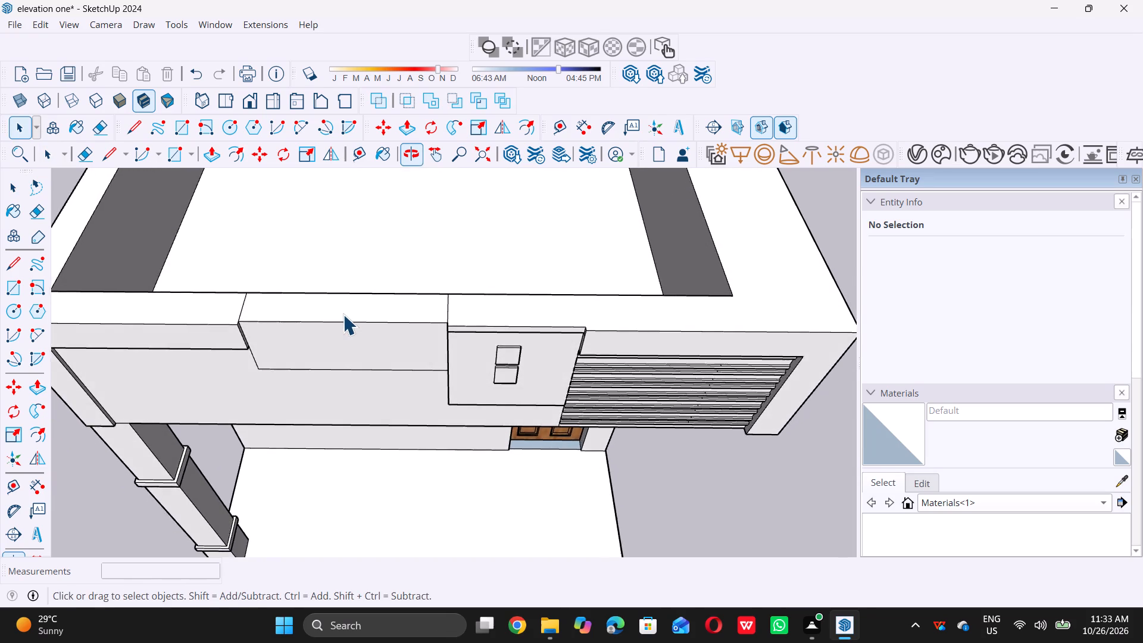
scroll(343, 312, up, 3)
click(344, 311)
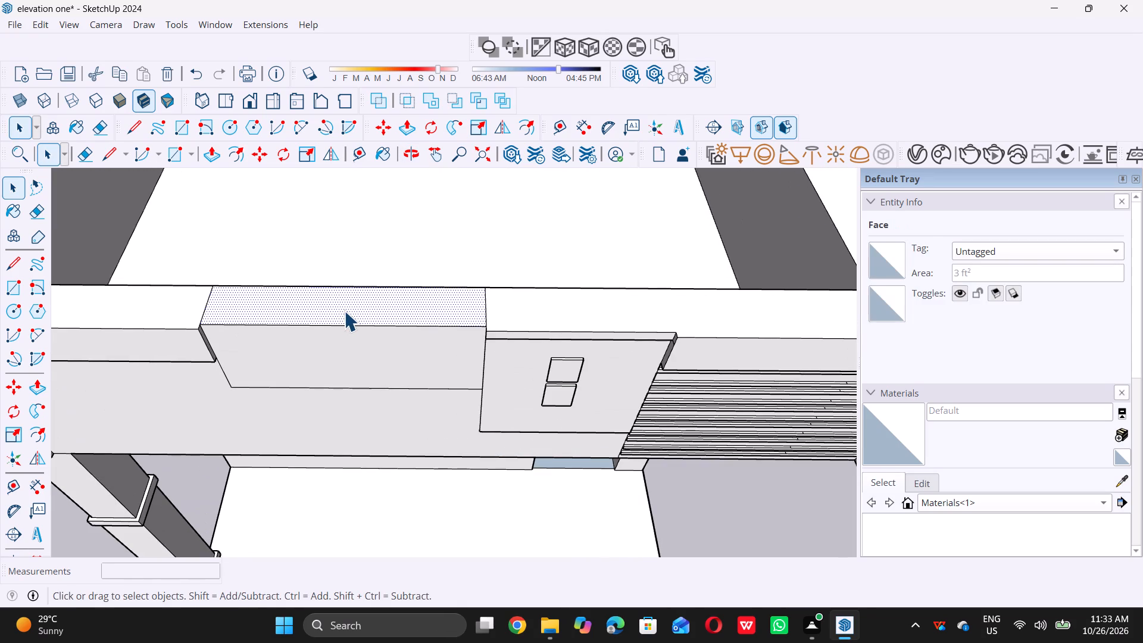
key(p)
click(360, 304)
scroll(364, 302, down, 7)
middle_drag(364, 372, 360, 347)
scroll(360, 347, up, 1)
click(361, 344)
key(space)
click(741, 448)
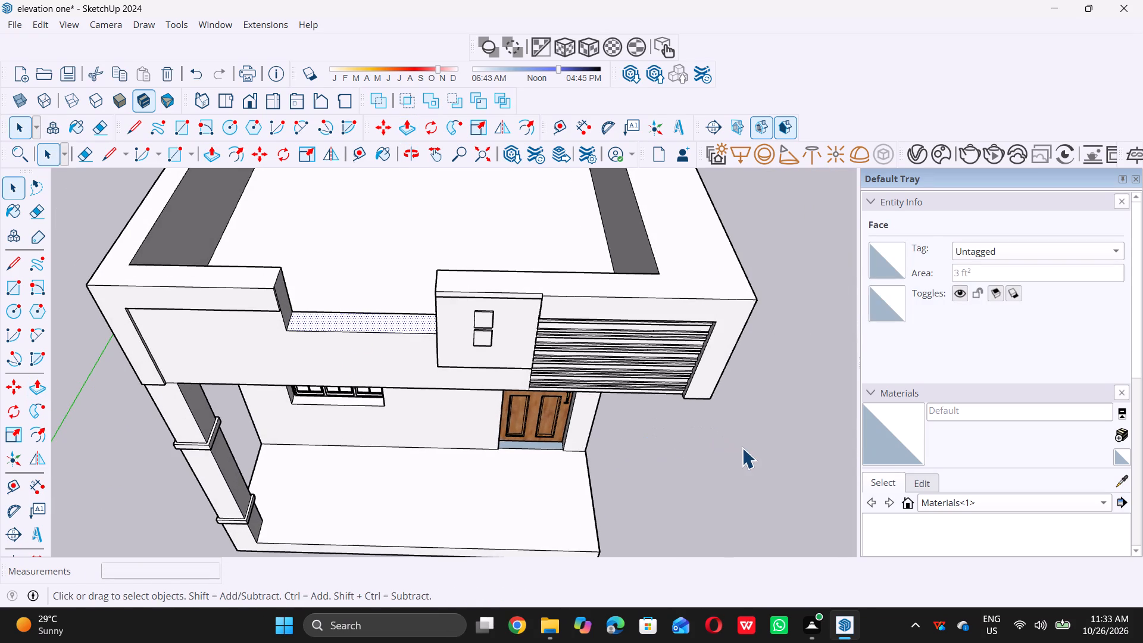
Draw a circle of about 1 11/16" radius on the upper part of the parapet opening's end face, opposite the middle panel.
scroll(724, 474, down, 6)
middle_drag(494, 387, 316, 355)
scroll(379, 396, up, 6)
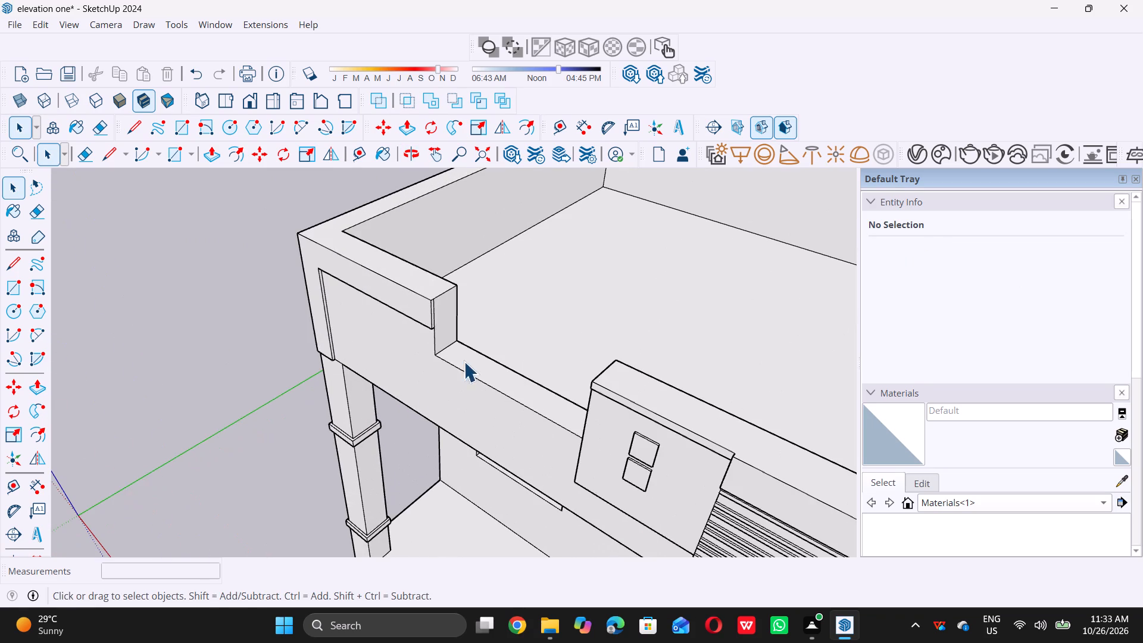
scroll(449, 389, down, 6)
middle_drag(424, 432, 427, 346)
scroll(444, 358, up, 5)
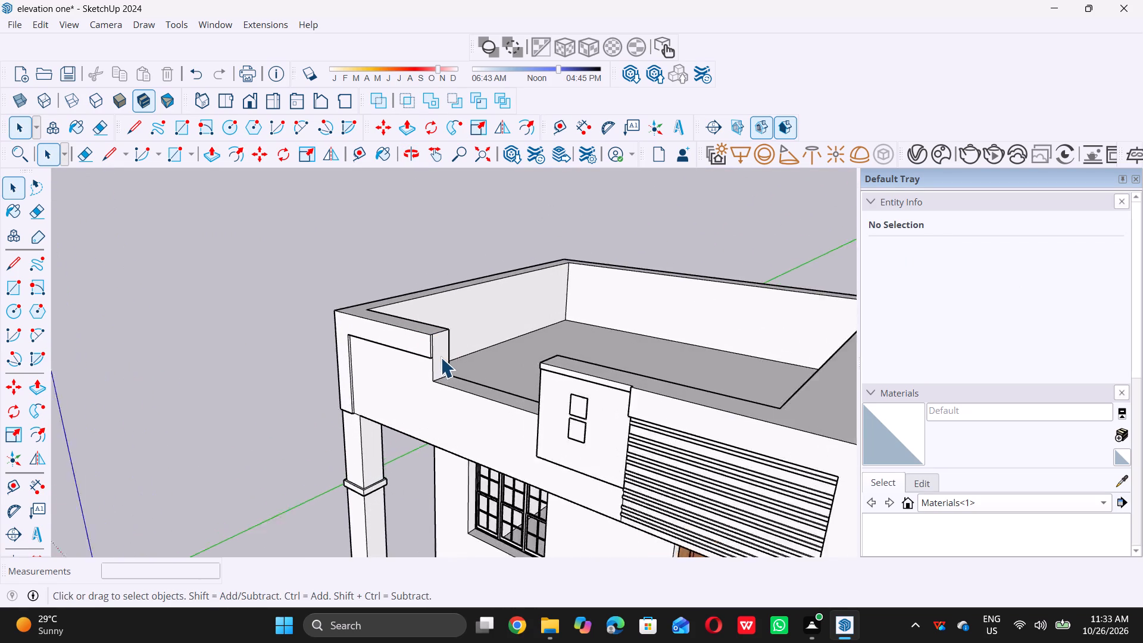
scroll(429, 374, down, 6)
middle_drag(411, 436, 428, 386)
scroll(431, 386, up, 4)
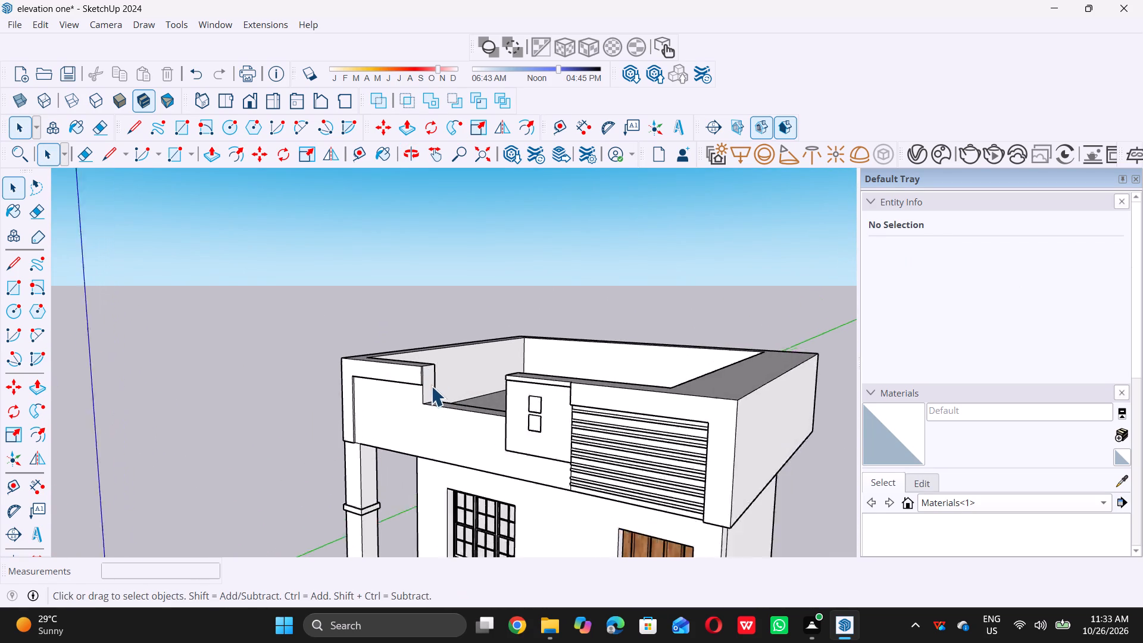
scroll(431, 386, up, 7)
key(c)
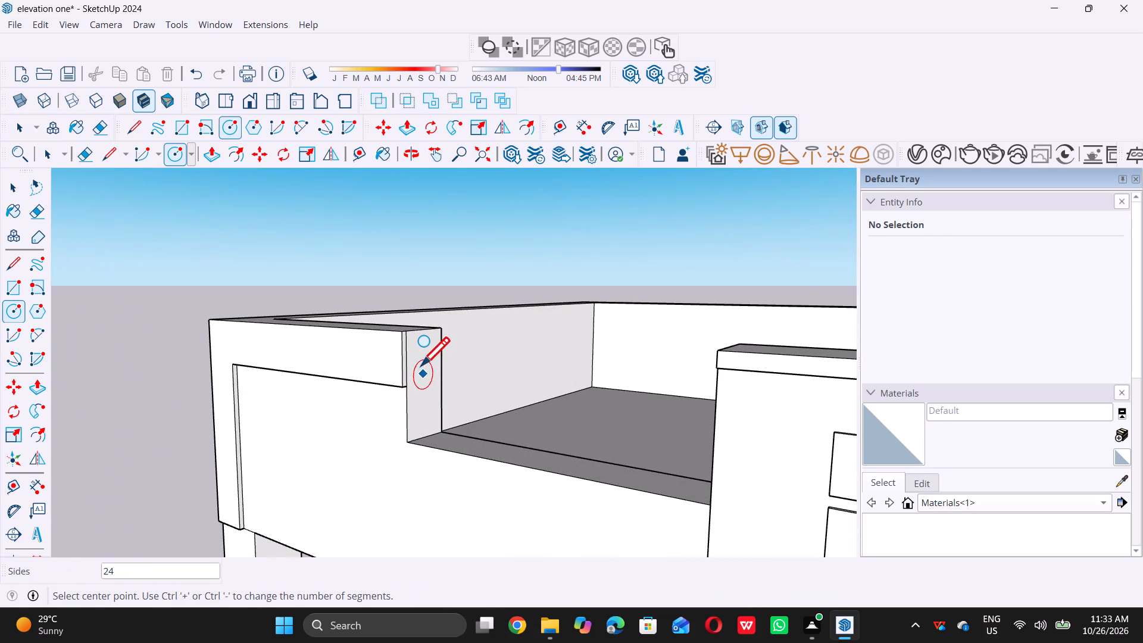
scroll(424, 358, up, 8)
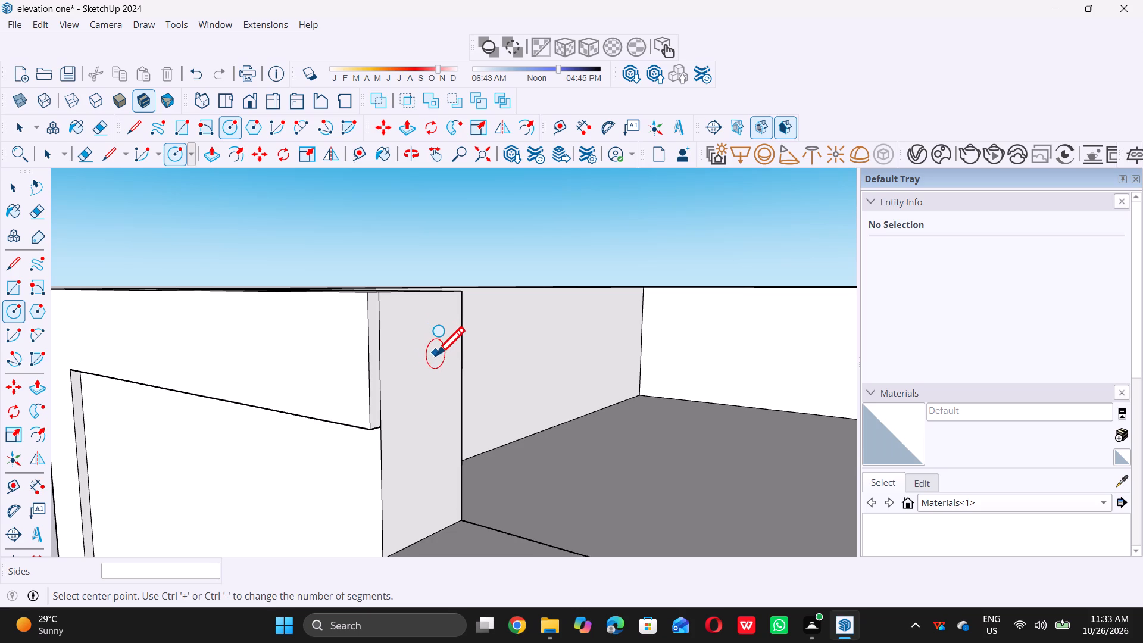
click(436, 354)
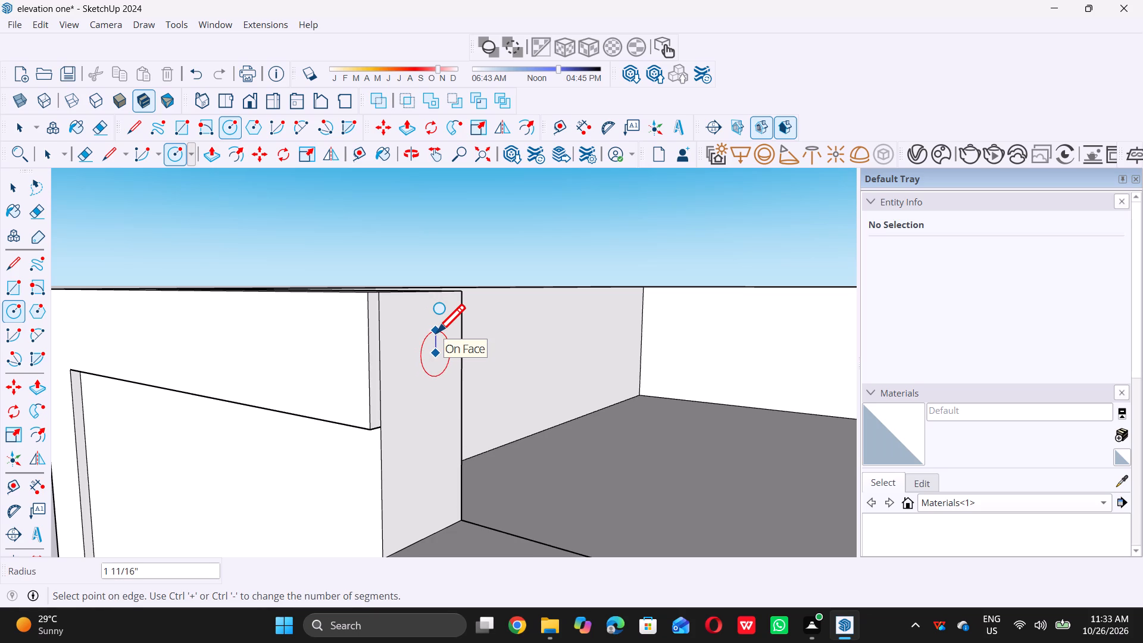
click(436, 331)
key(space)
Move the circle about 1 1/4" toward the parapet's front, centring it across the end face's width.
scroll(526, 393, down, 3)
middle_drag(486, 383, 404, 385)
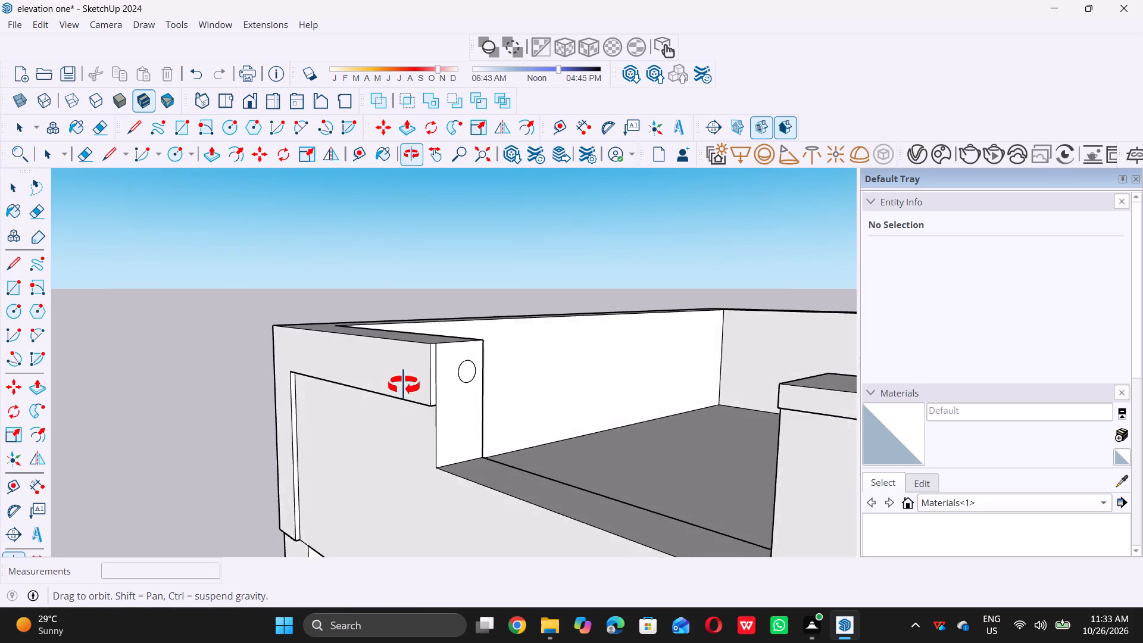
middle_drag(404, 385, 385, 388)
scroll(445, 400, up, 5)
drag(435, 326, 439, 327)
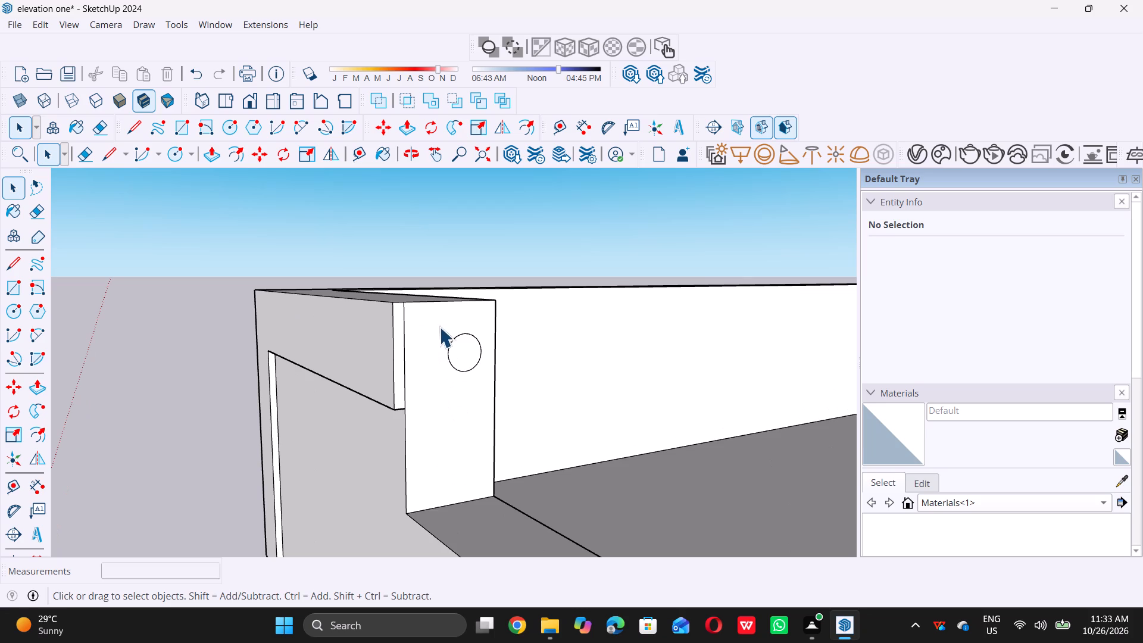
drag(439, 327, 494, 387)
key(m)
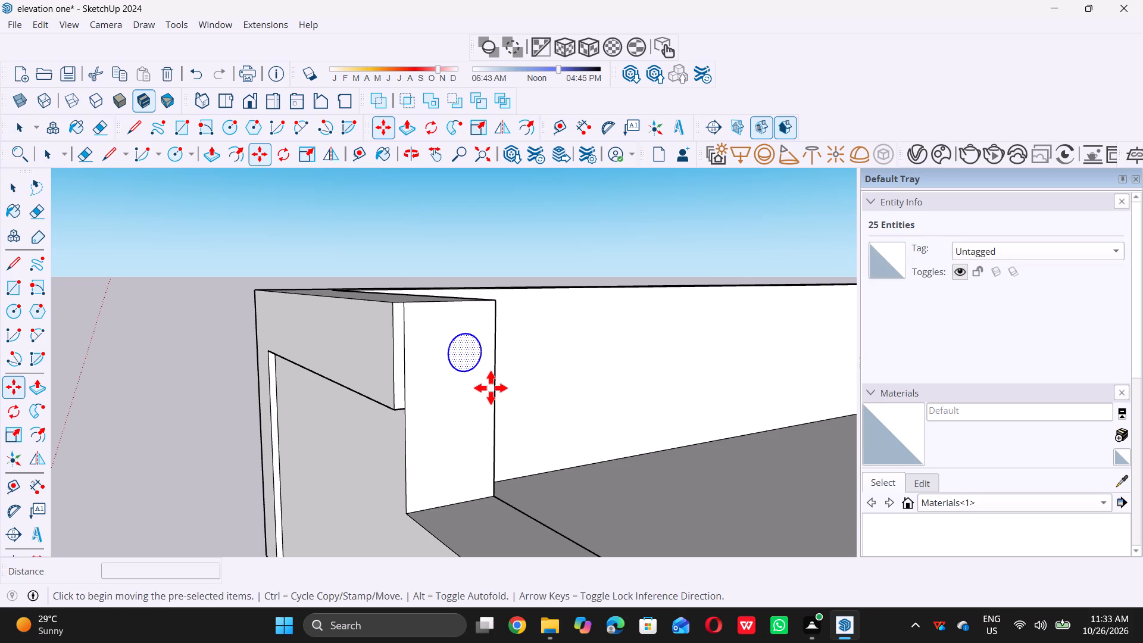
double_click(496, 493)
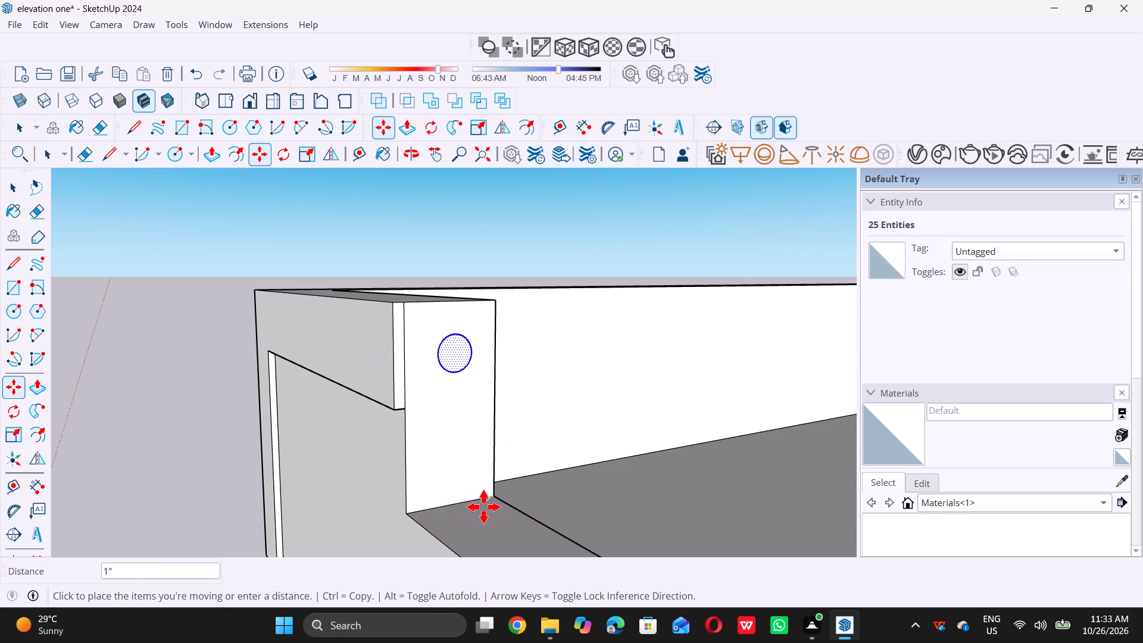
key(space)
key(m)
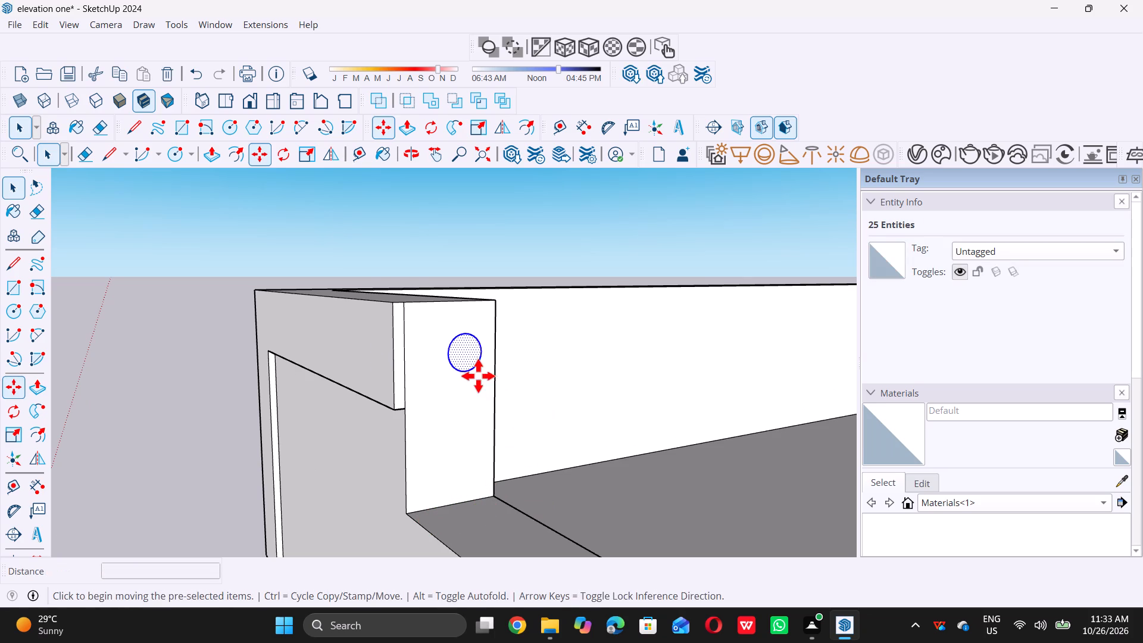
click(470, 365)
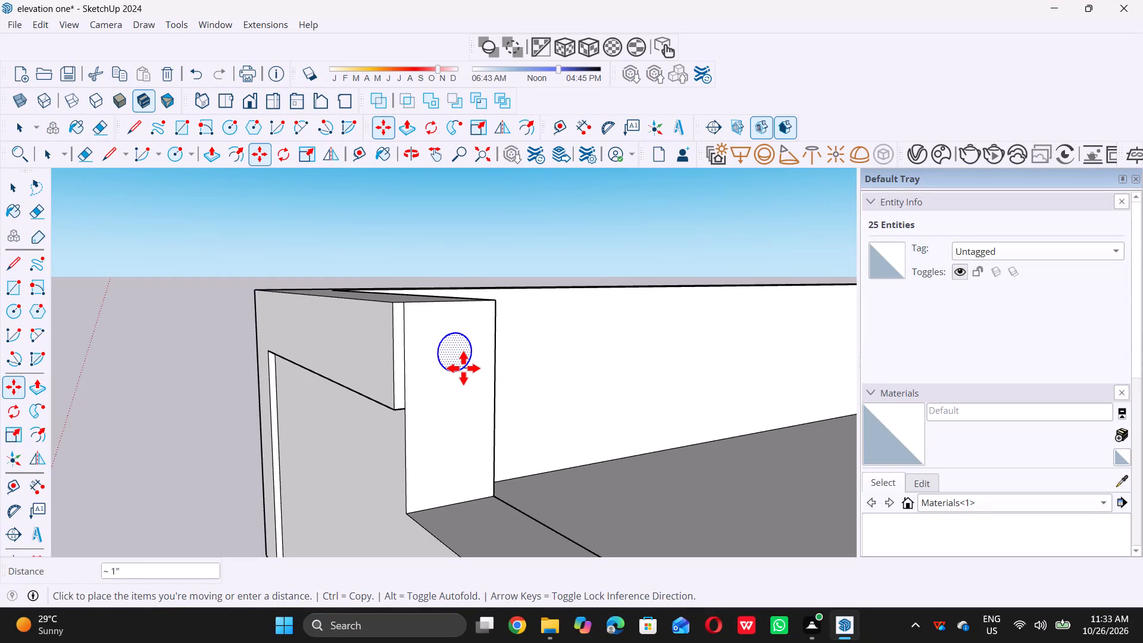
click(461, 368)
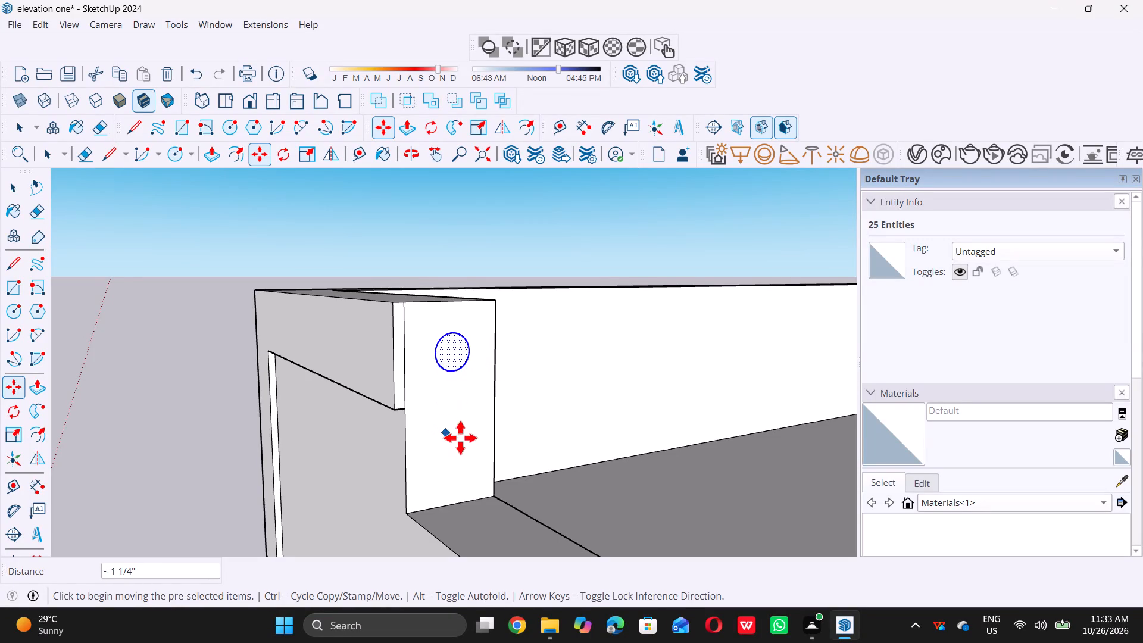
key(space)
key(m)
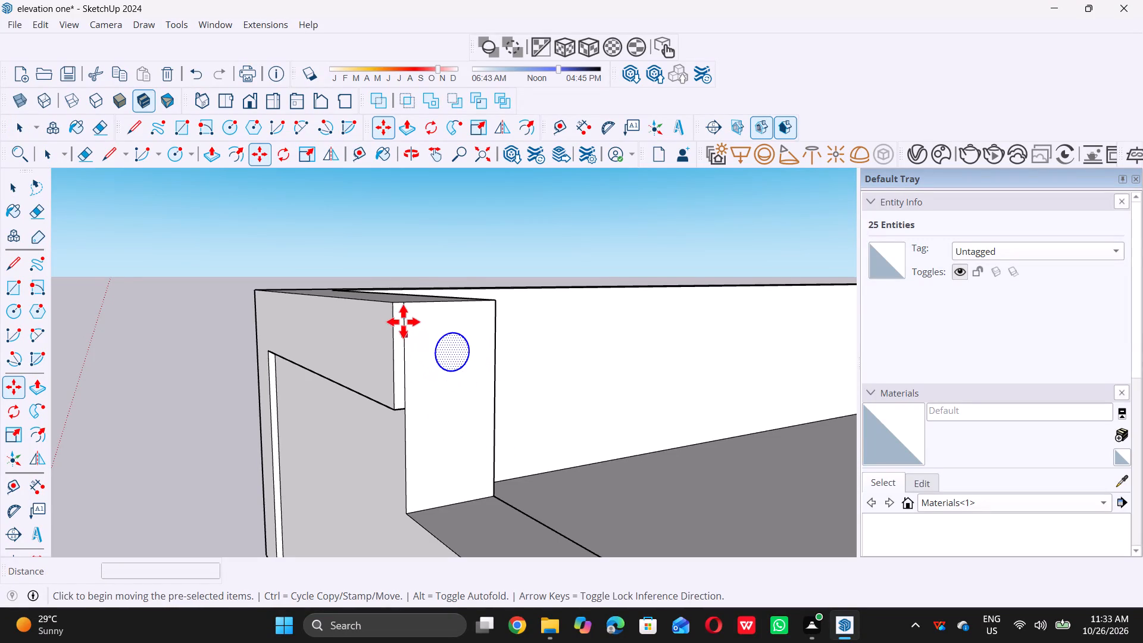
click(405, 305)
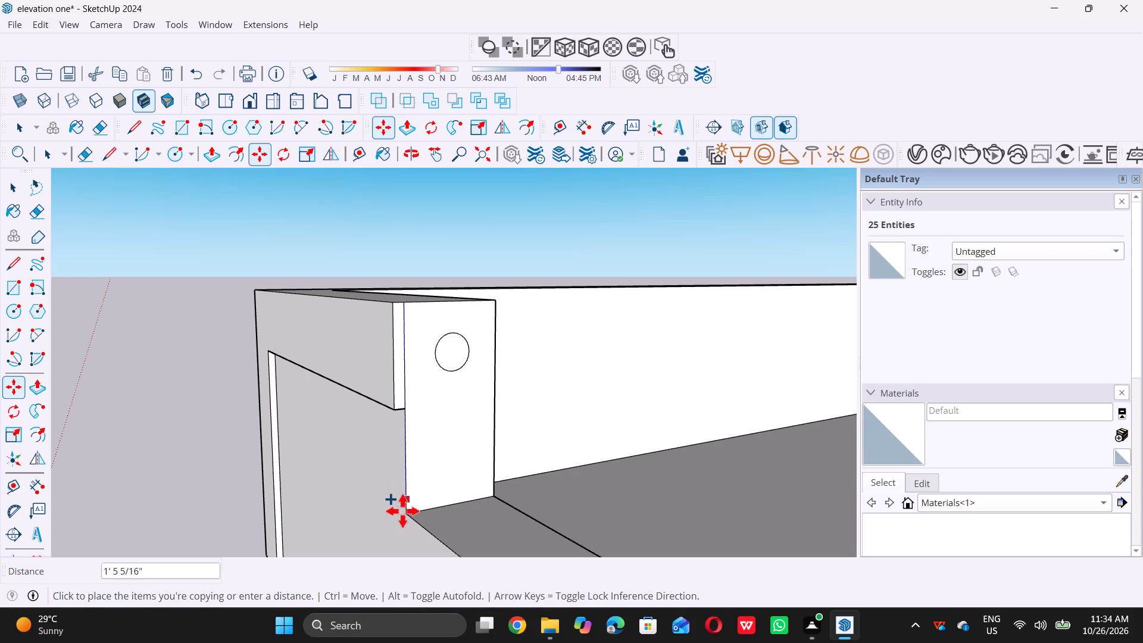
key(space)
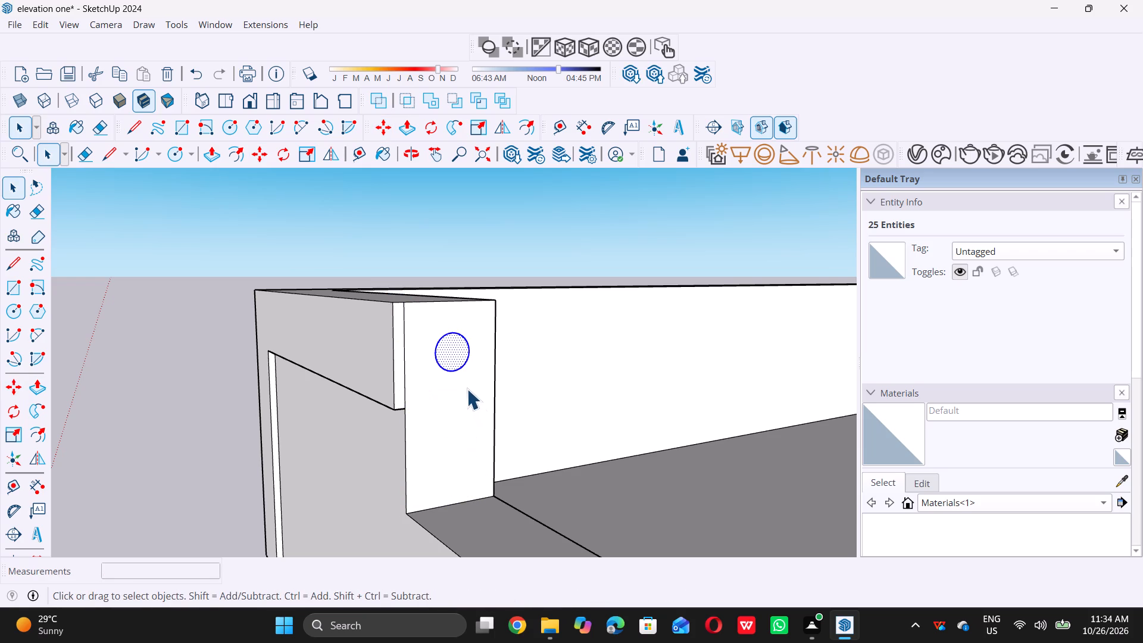
Copy the circle about 6.5" straight down on the same end face.
key(m)
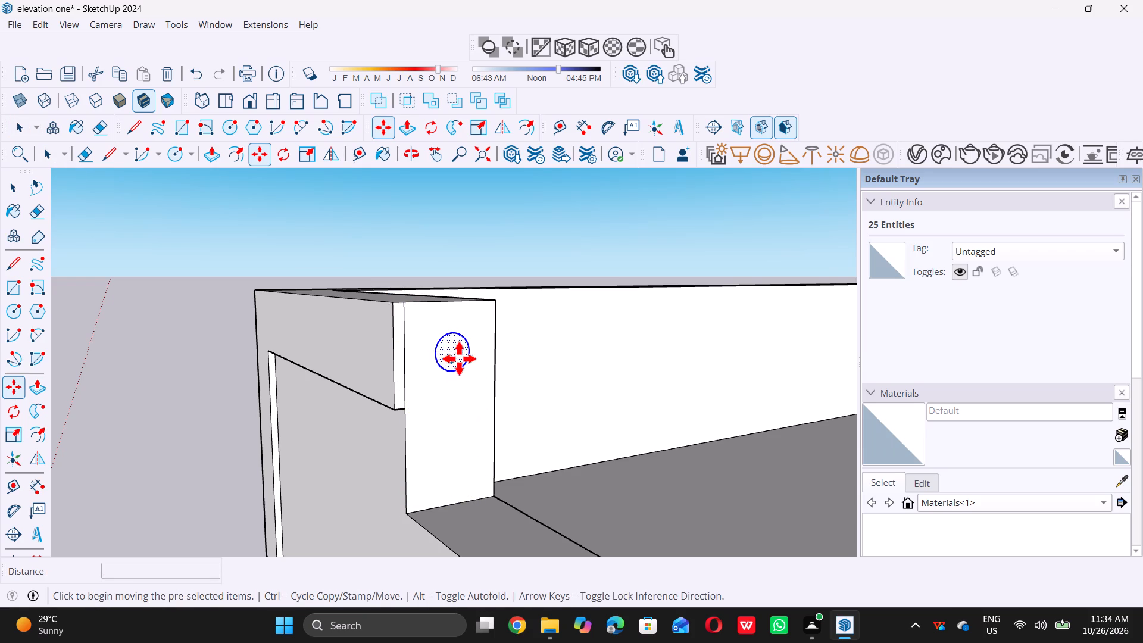
click(454, 355)
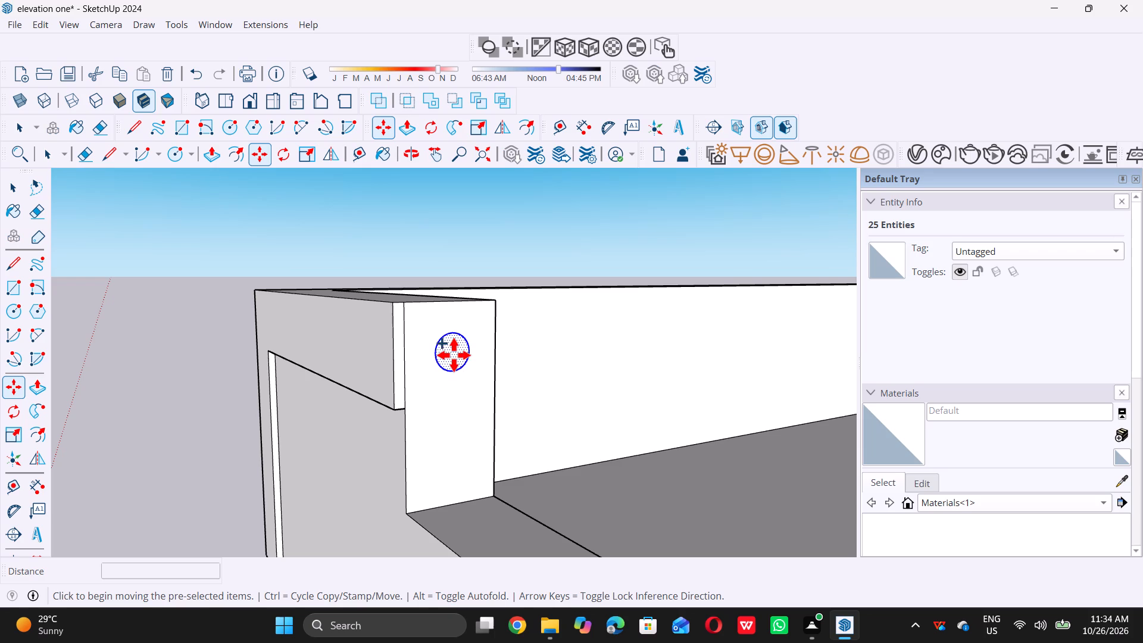
click(460, 430)
key(space)
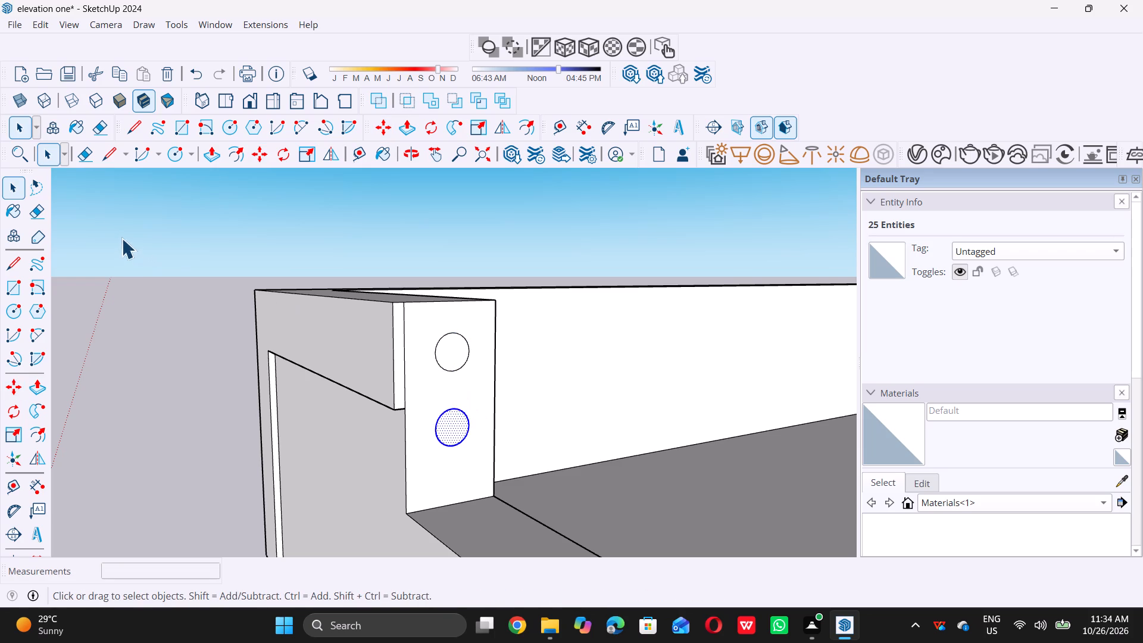
click(121, 238)
Push/Pull the upper circle 3' 11 15/16" across the parapet opening to the middle panel, forming a railing bar.
scroll(178, 271, down, 12)
middle_drag(179, 279, 356, 366)
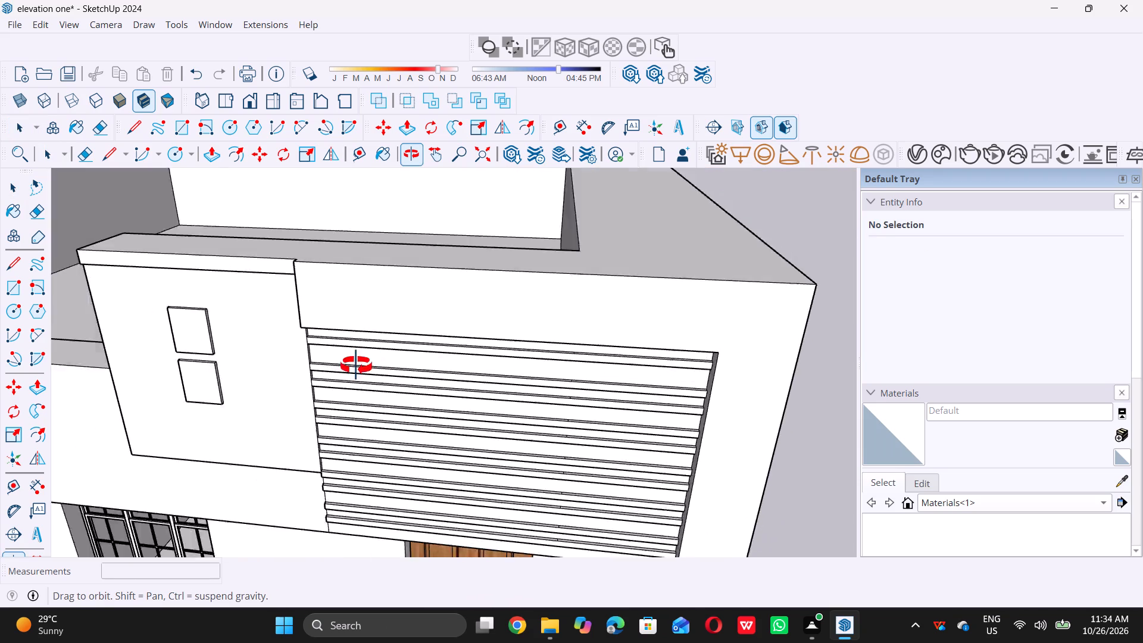
middle_drag(356, 366, 343, 366)
scroll(394, 351, up, 1)
scroll(403, 348, down, 12)
scroll(748, 305, down, 6)
middle_drag(579, 333, 430, 298)
scroll(442, 295, up, 16)
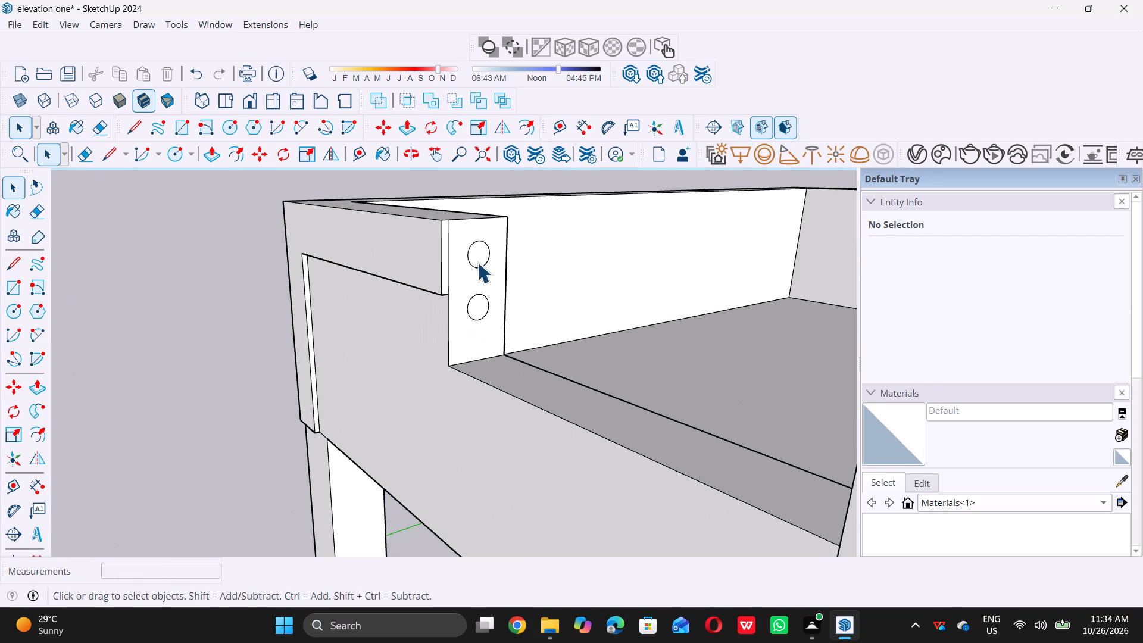
click(477, 263)
key(p)
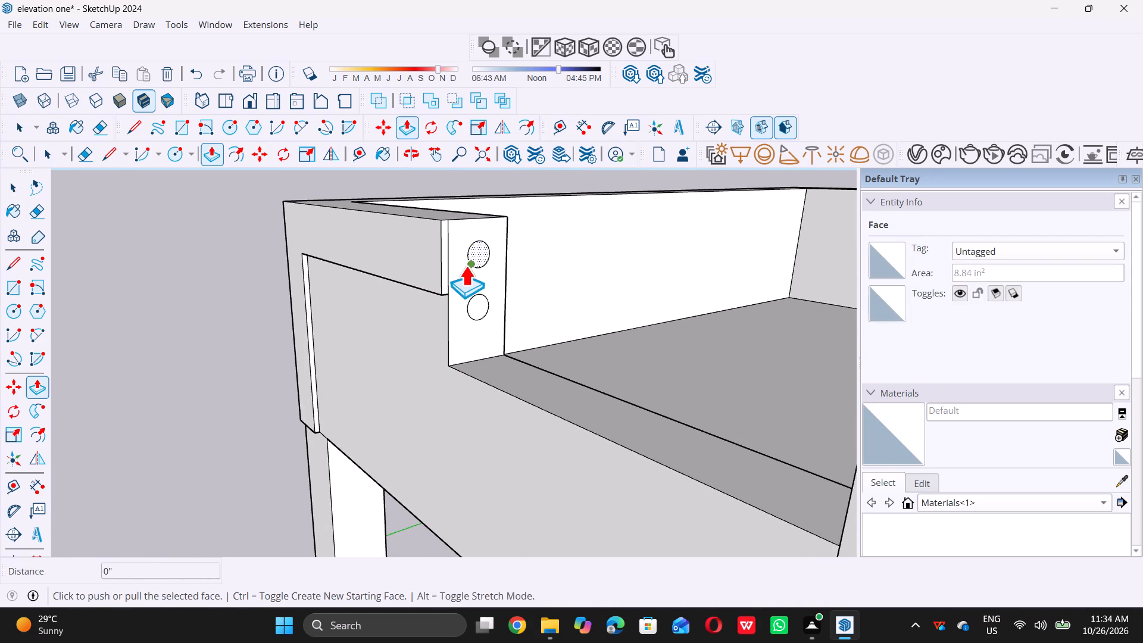
click(478, 253)
scroll(476, 253, down, 6)
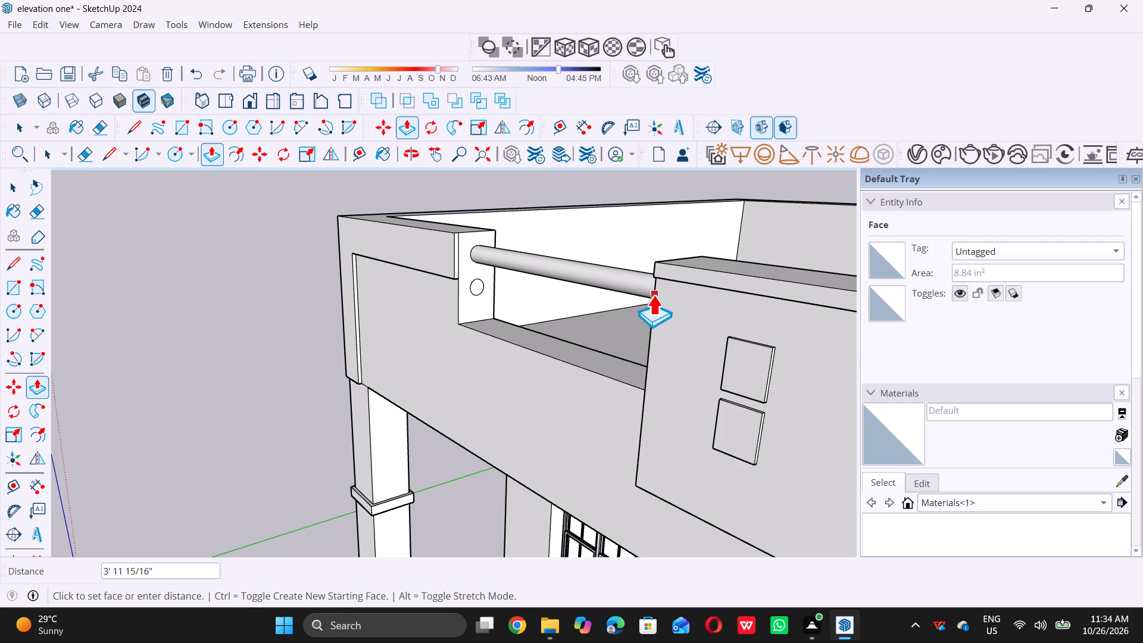
click(653, 295)
Push/Pull the lower circle 3' 11 15/16" across the opening to the middle panel, forming a second railing bar.
scroll(476, 289, up, 6)
click(474, 278)
scroll(474, 278, down, 6)
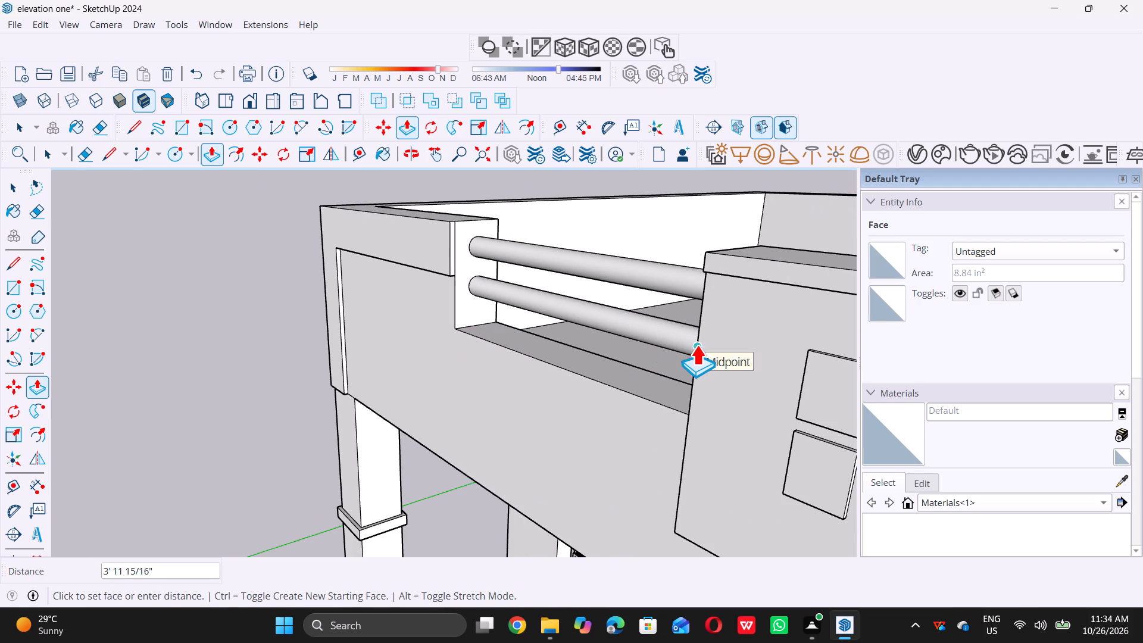
double_click(697, 345)
key(space)
Examine the whole front elevation, including the parapet railing, from several viewing angles and distances.
scroll(605, 379, down, 13)
middle_drag(420, 438, 637, 428)
scroll(598, 403, down, 12)
middle_drag(582, 383, 507, 326)
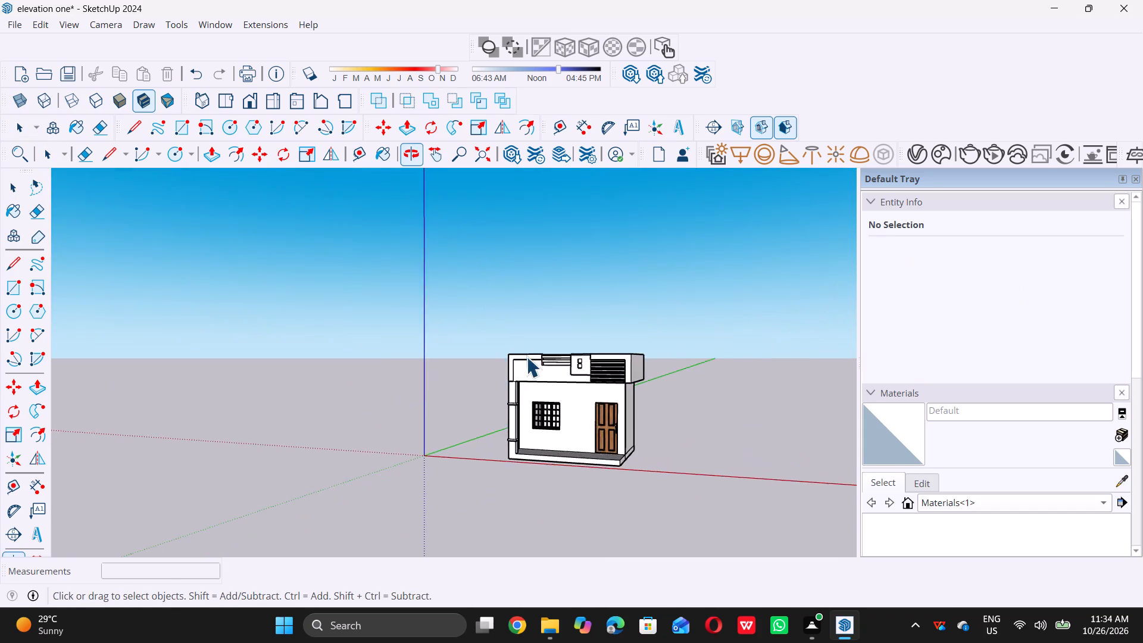
scroll(545, 366, up, 14)
scroll(554, 363, down, 19)
middle_drag(513, 405, 542, 405)
scroll(579, 424, up, 5)
scroll(485, 435, down, 3)
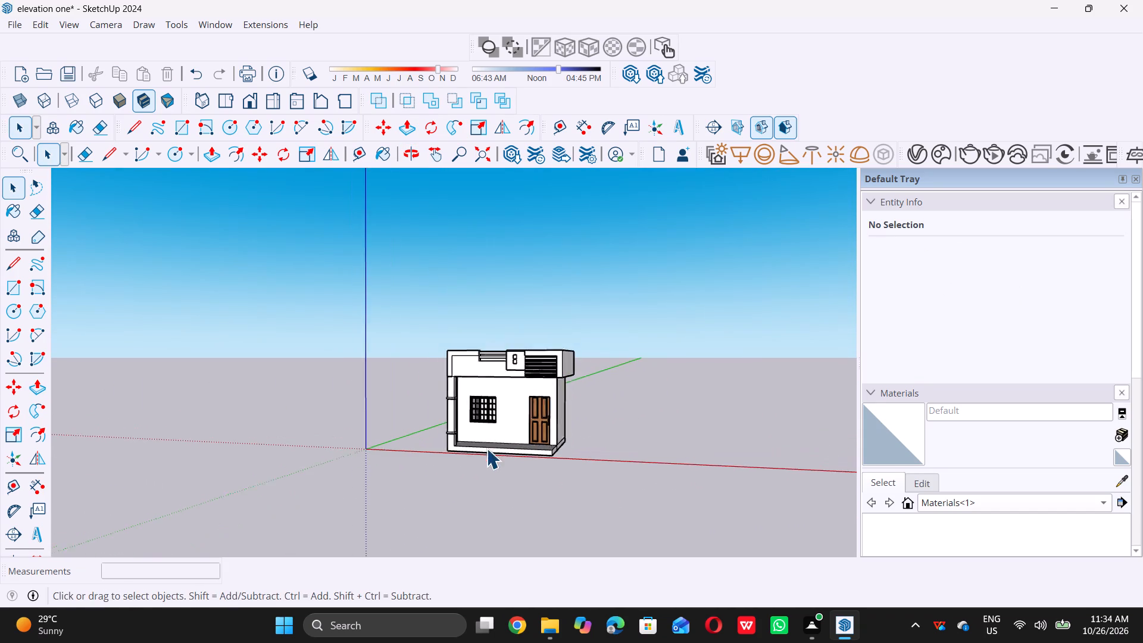
scroll(486, 448, down, 3)
middle_drag(490, 450, 576, 439)
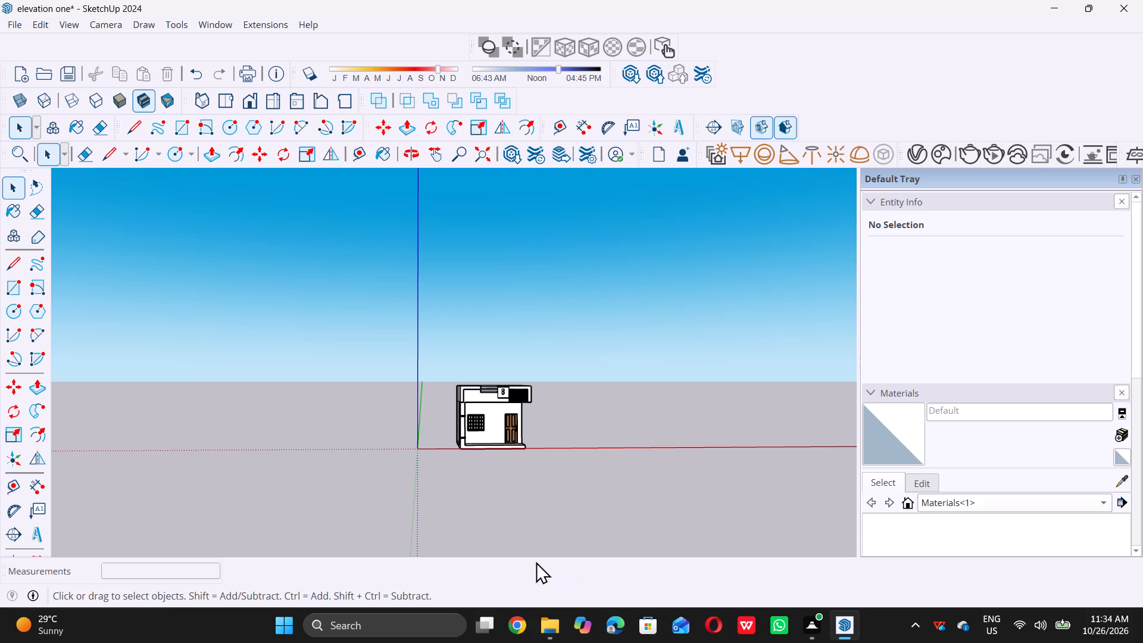
scroll(516, 556, down, 2)
middle_drag(538, 480, 480, 468)
scroll(480, 468, down, 1)
scroll(489, 467, up, 8)
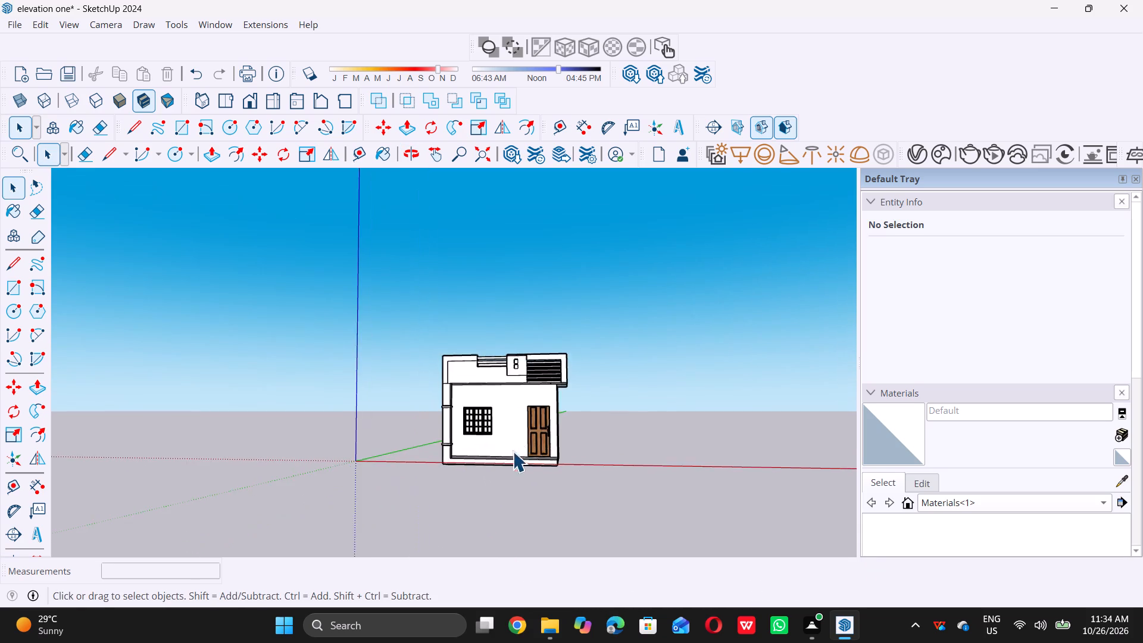
scroll(513, 451, up, 6)
scroll(533, 358, down, 6)
middle_drag(511, 355, 532, 391)
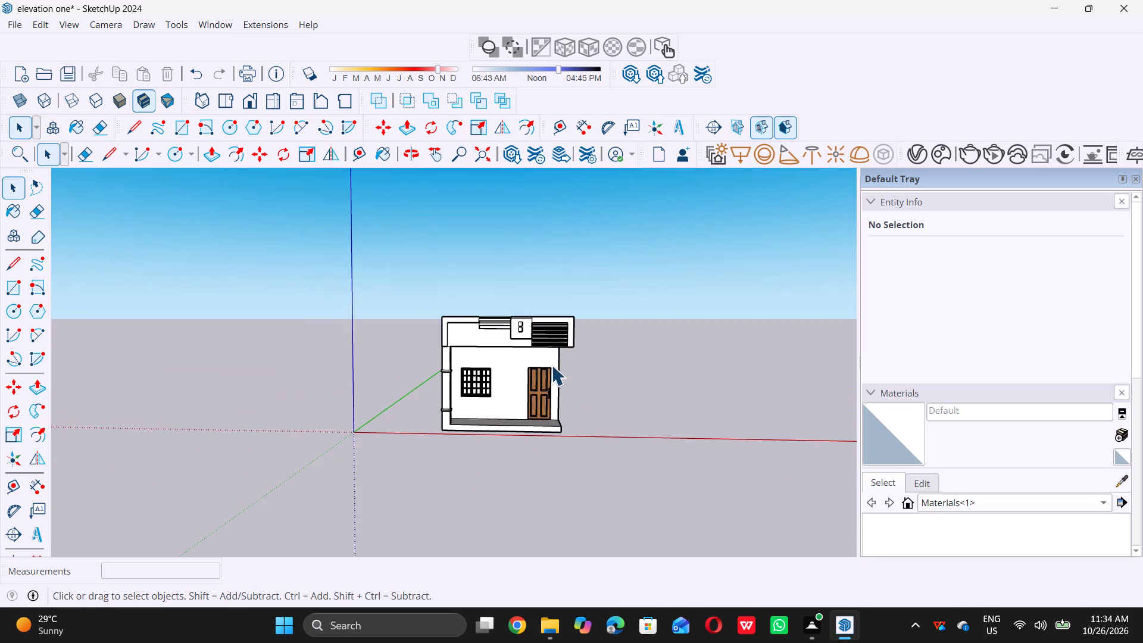
scroll(561, 357, up, 7)
scroll(516, 377, up, 5)
scroll(520, 389, down, 2)
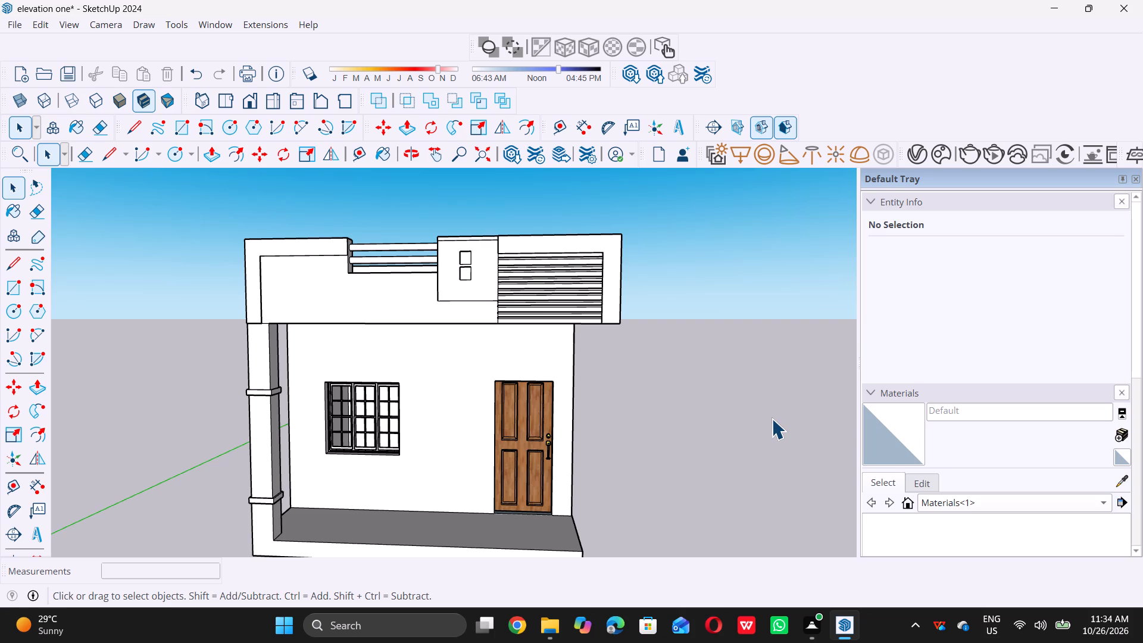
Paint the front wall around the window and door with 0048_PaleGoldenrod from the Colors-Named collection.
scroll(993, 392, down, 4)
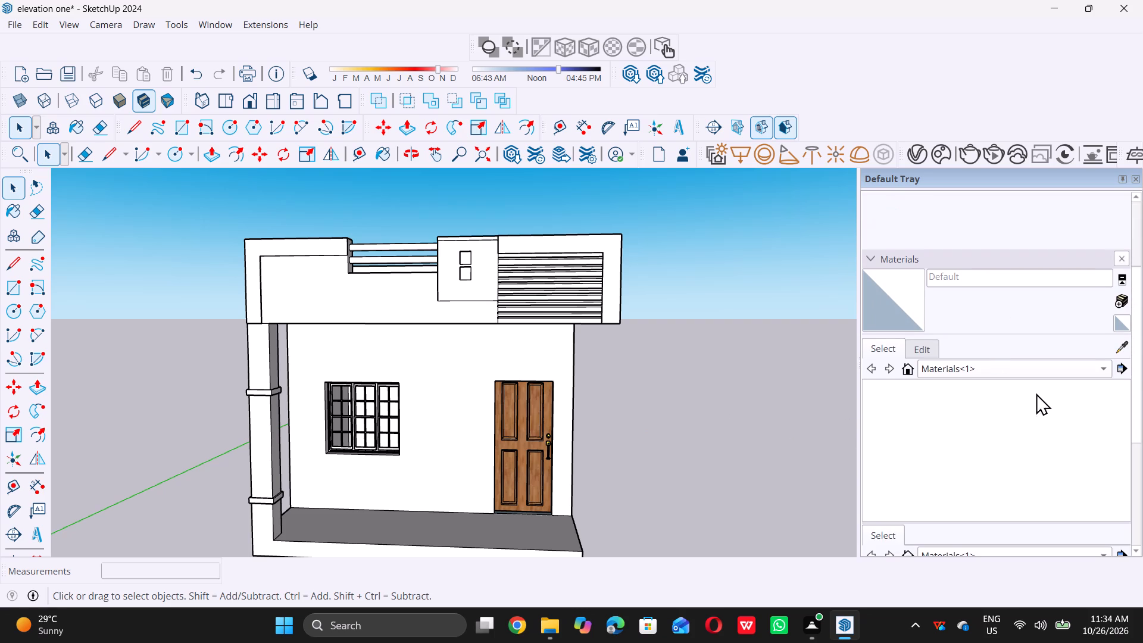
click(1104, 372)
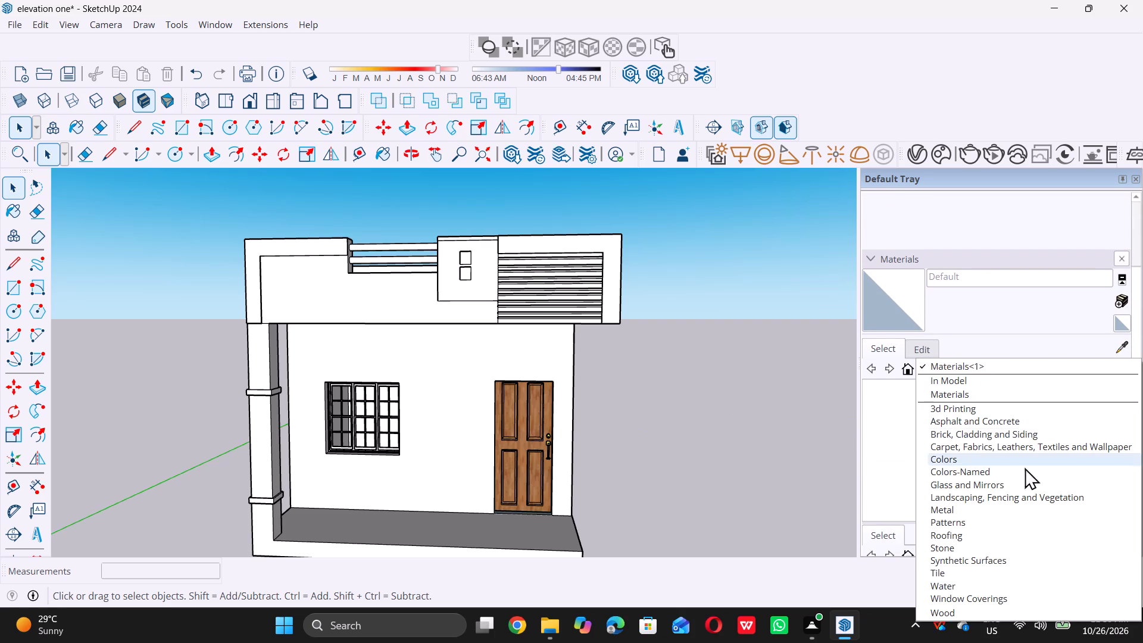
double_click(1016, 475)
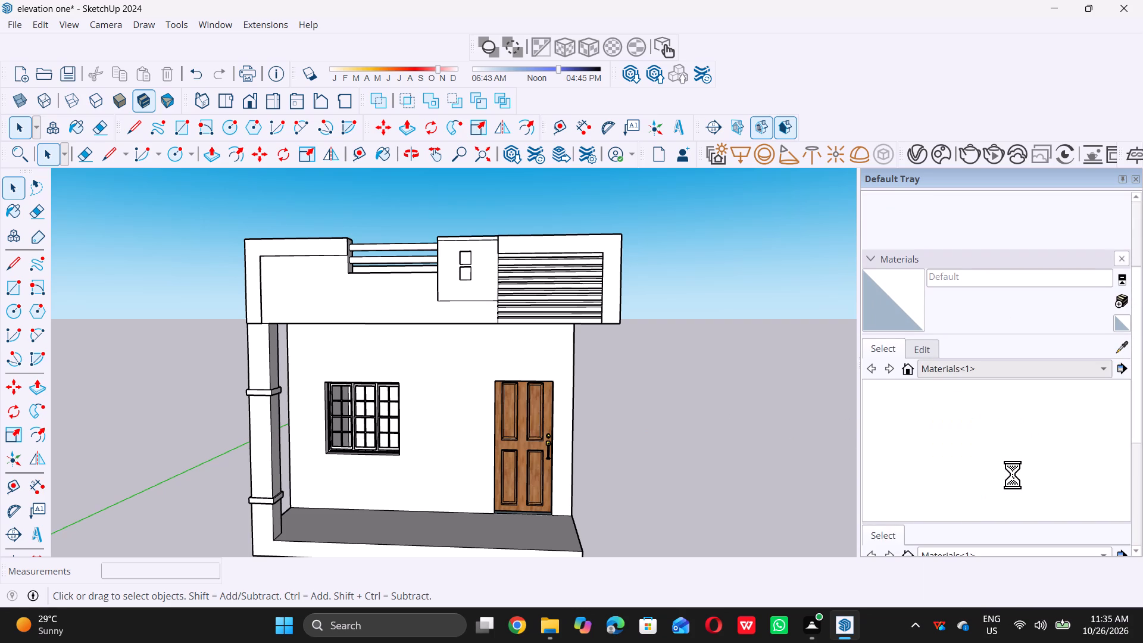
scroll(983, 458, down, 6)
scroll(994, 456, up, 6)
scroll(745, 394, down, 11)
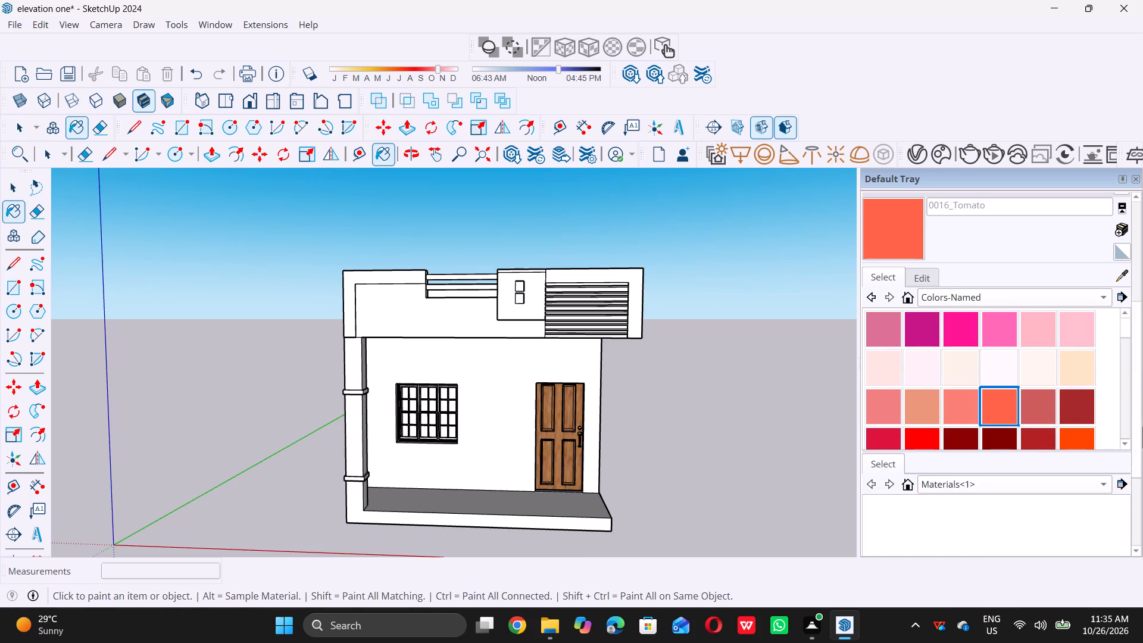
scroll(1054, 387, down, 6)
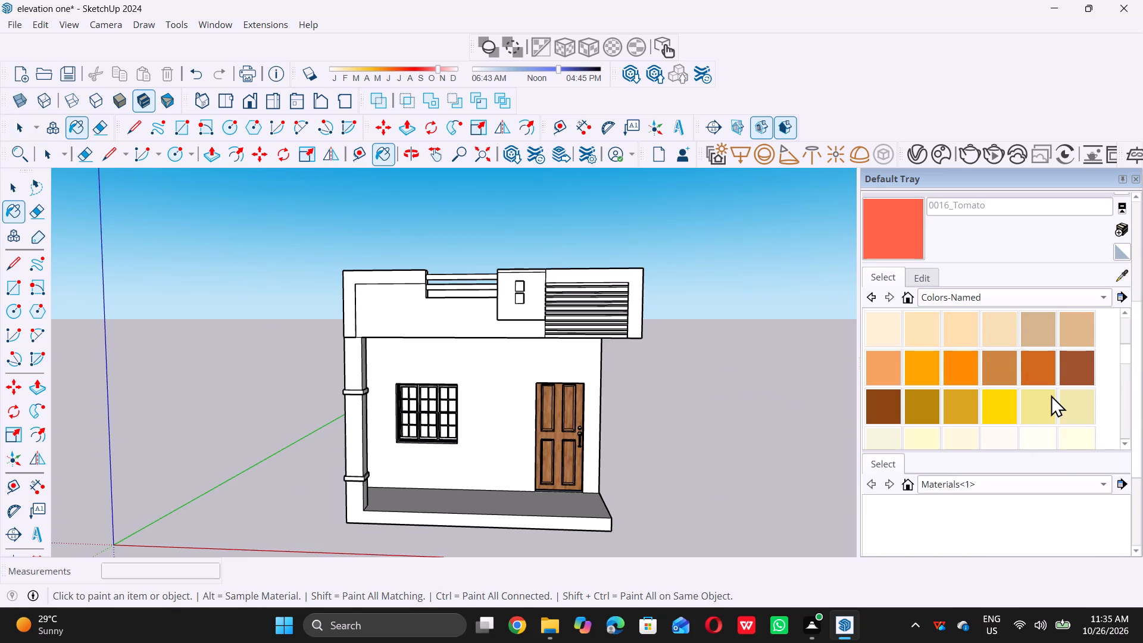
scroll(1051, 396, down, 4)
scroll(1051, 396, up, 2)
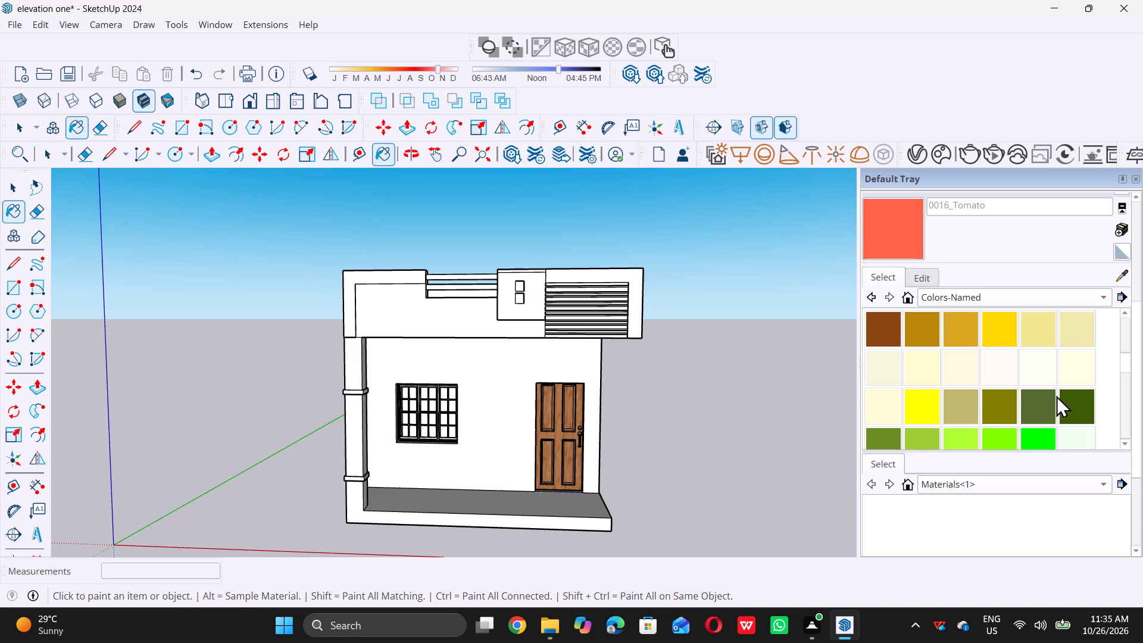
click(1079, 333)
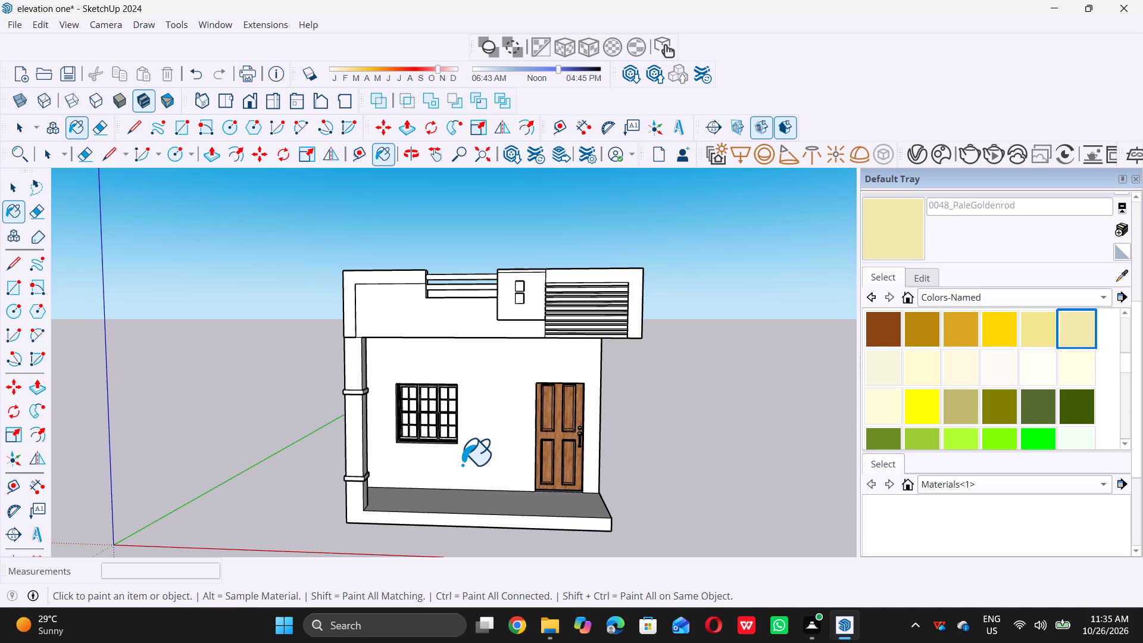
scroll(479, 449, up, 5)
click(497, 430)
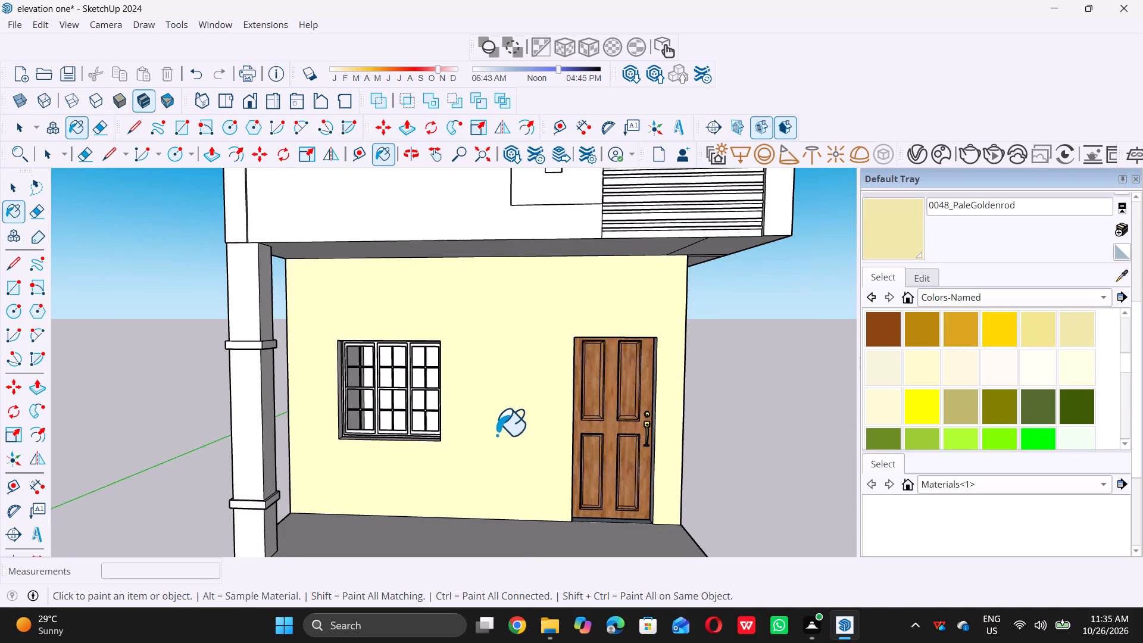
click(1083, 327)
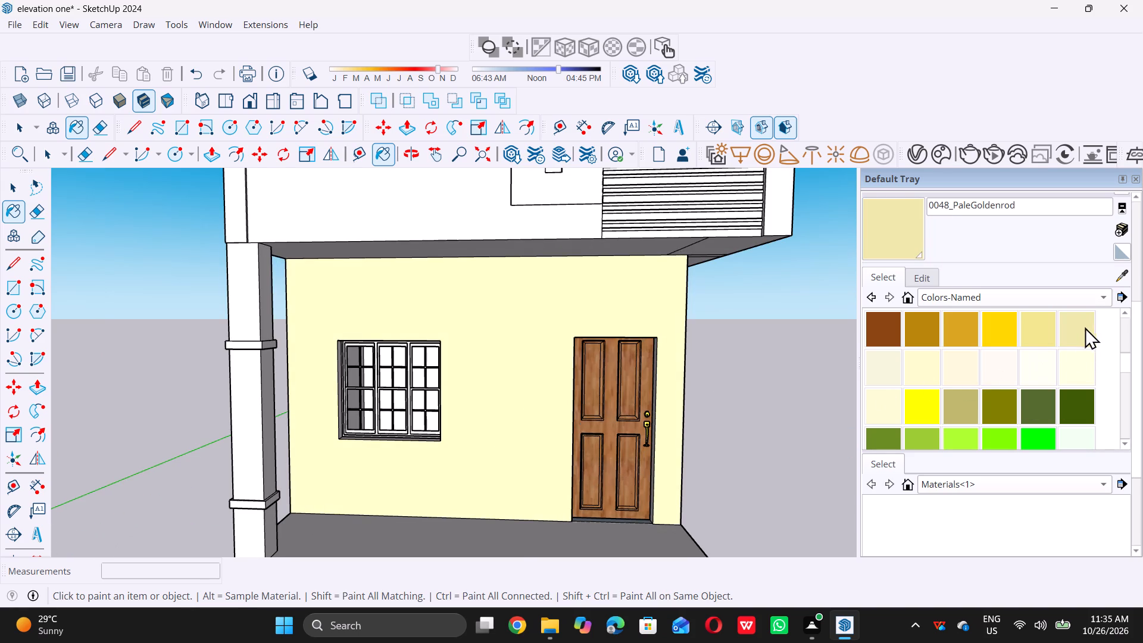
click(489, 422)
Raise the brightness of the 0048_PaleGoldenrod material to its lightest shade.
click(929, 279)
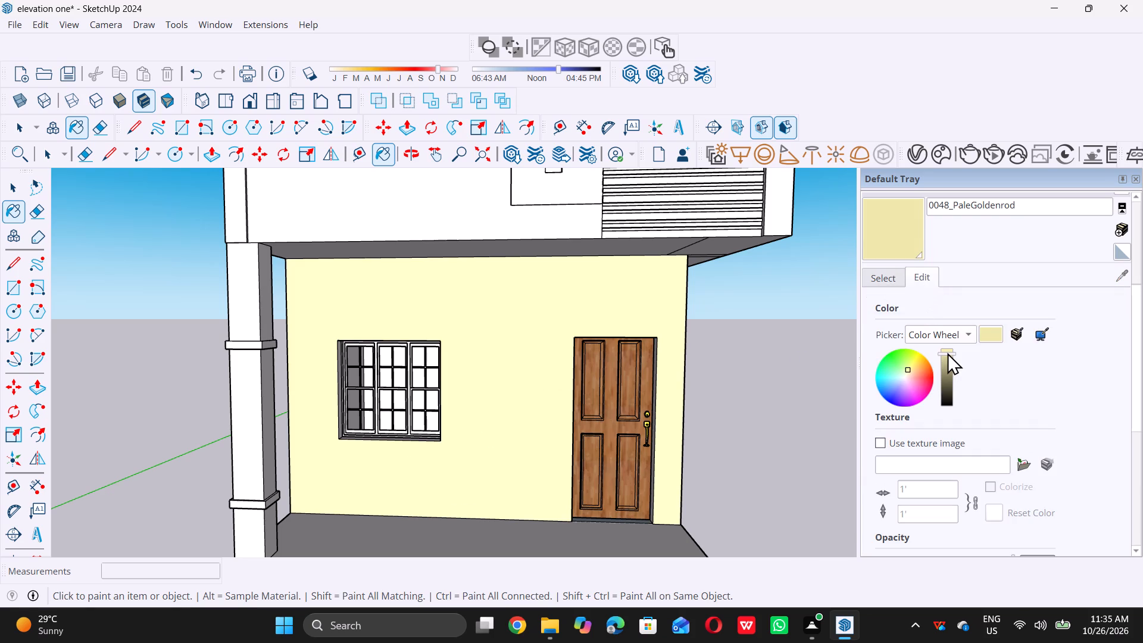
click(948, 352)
Repaint the front wall with the 0047_Khaki colour from the Colors-Named collection.
click(891, 278)
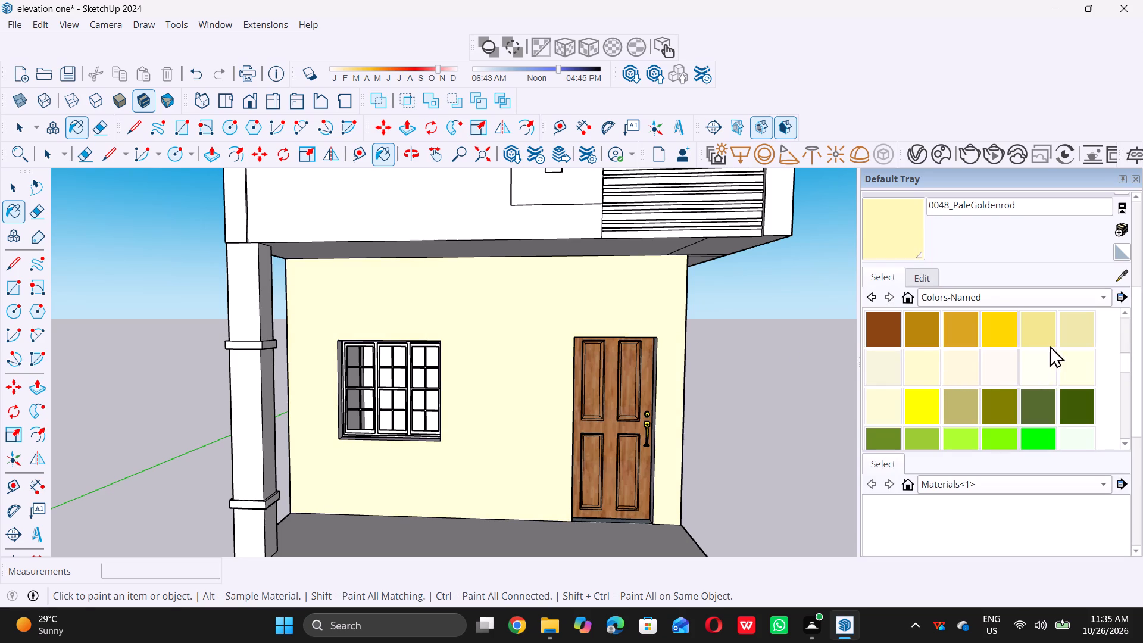
double_click(1042, 334)
click(504, 409)
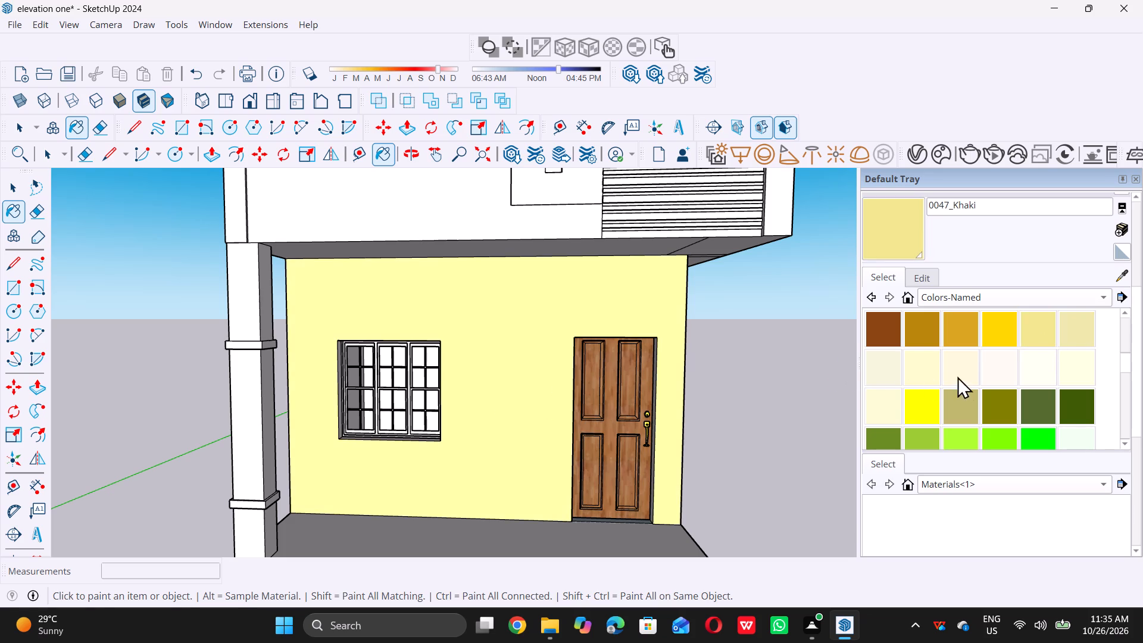
key(space)
Adjust the brightness of the 0047_Khaki material to a moderately darker beige, judging the shade on the whole front elevation.
click(924, 278)
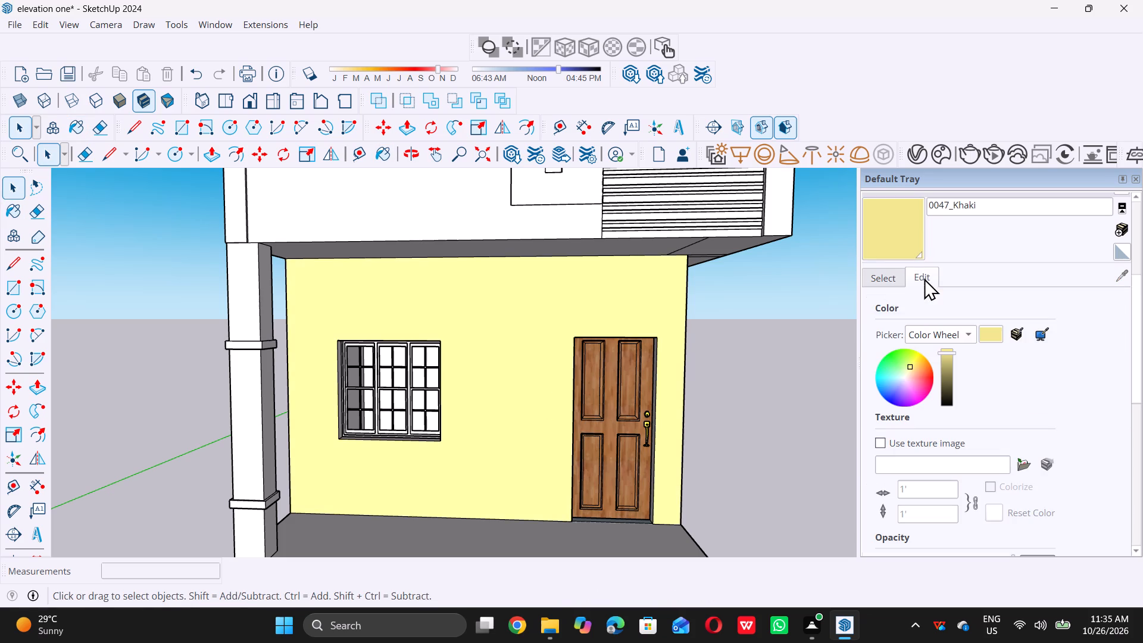
drag(945, 352, 945, 351)
drag(945, 351, 944, 344)
drag(948, 348, 948, 355)
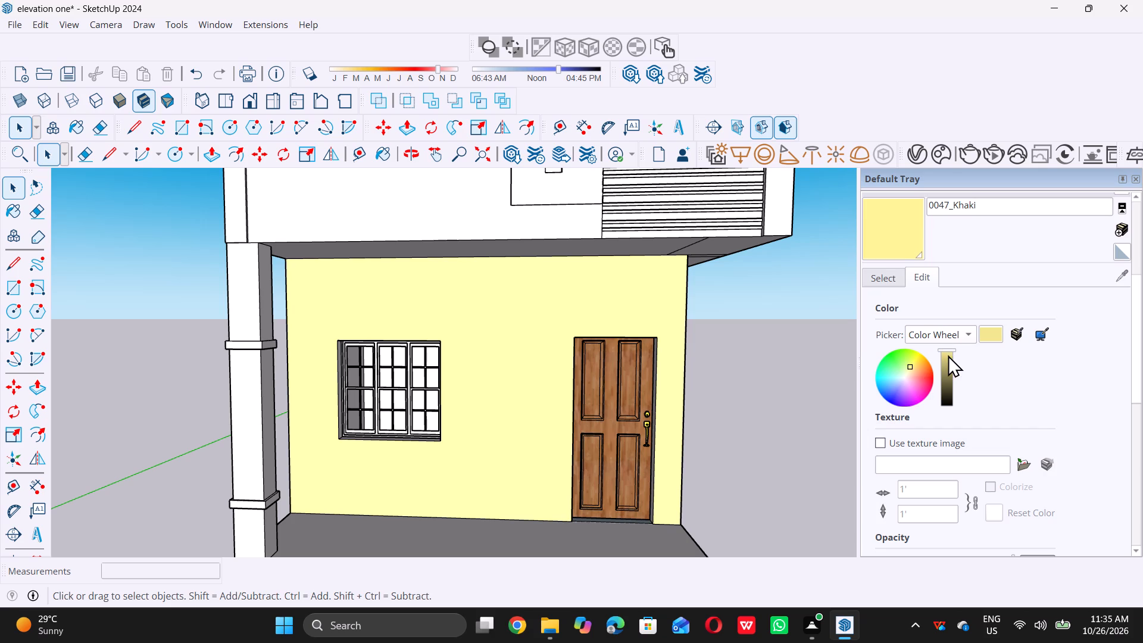
drag(948, 355, 948, 363)
click(942, 358)
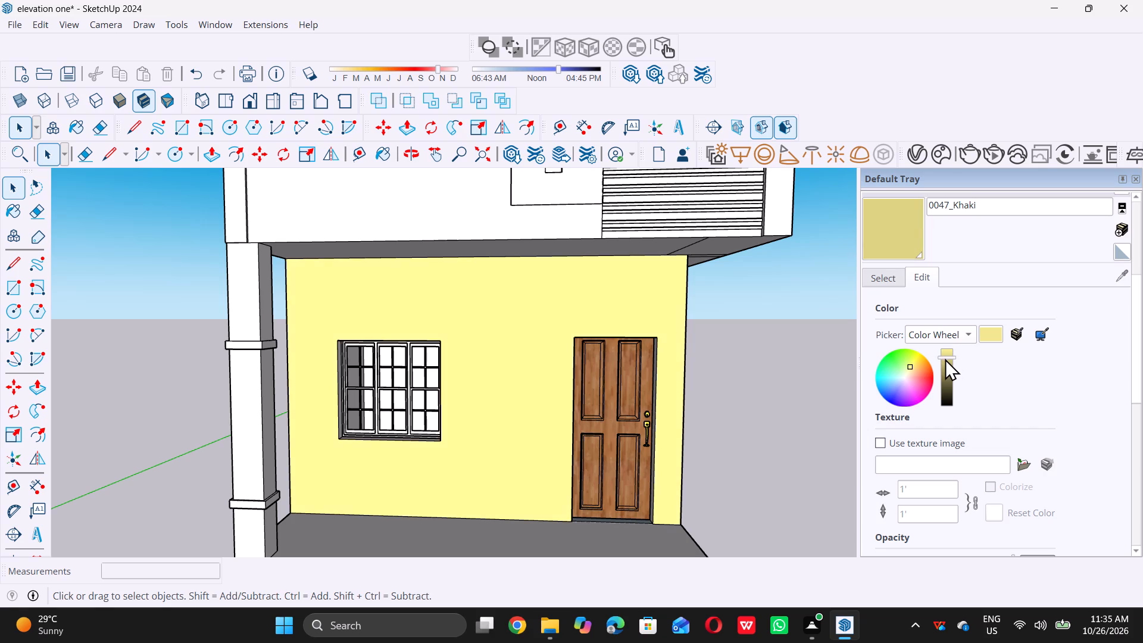
click(945, 365)
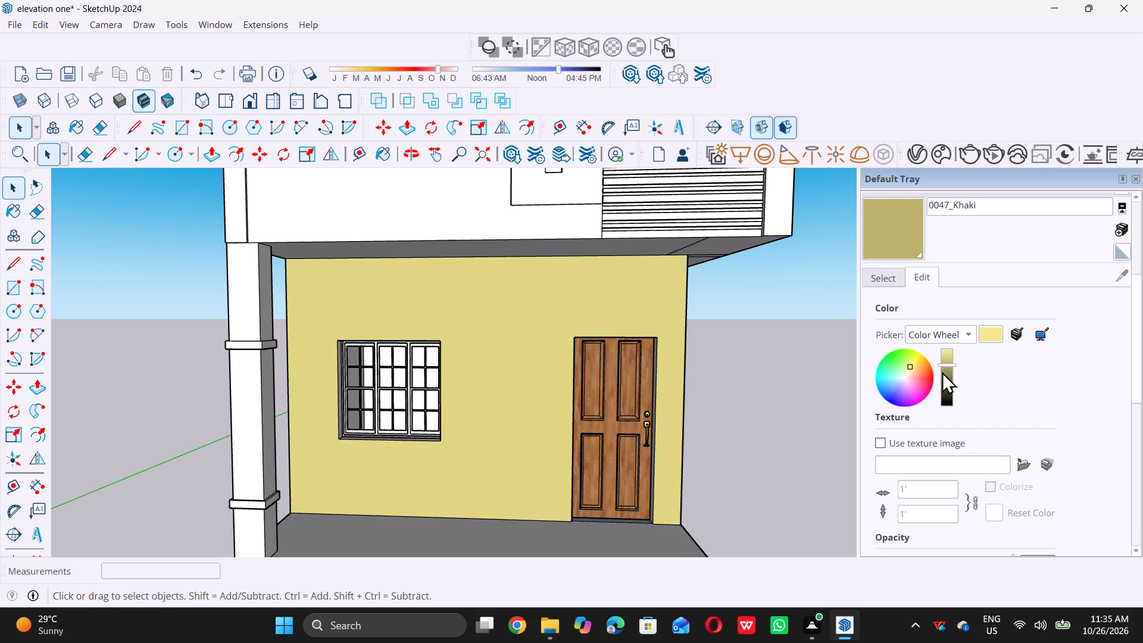
click(946, 370)
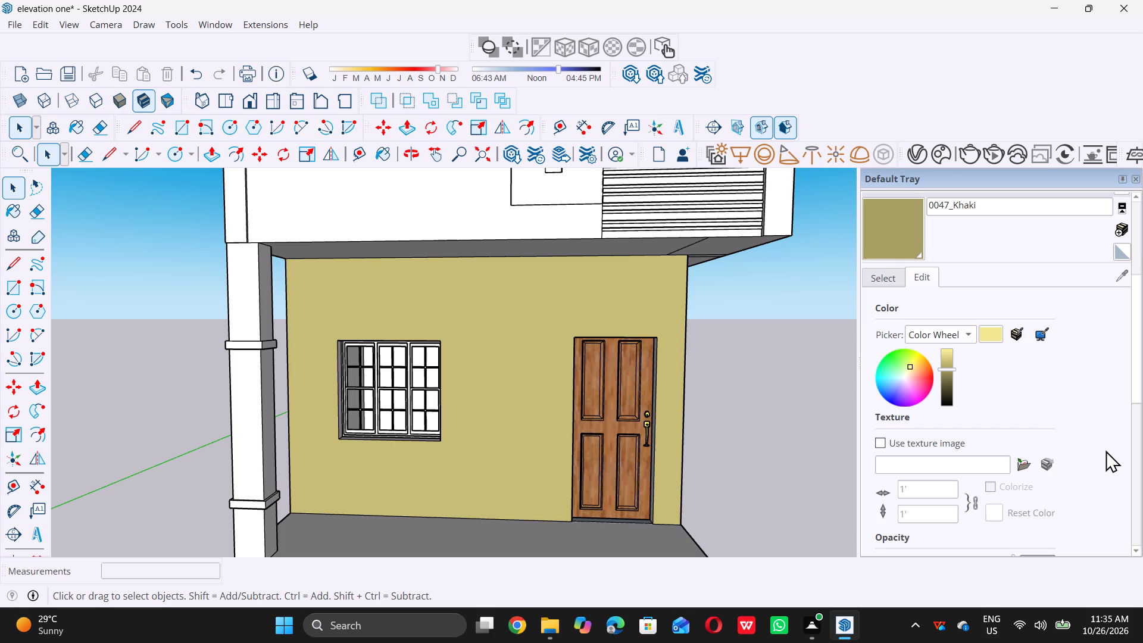
scroll(616, 359, down, 6)
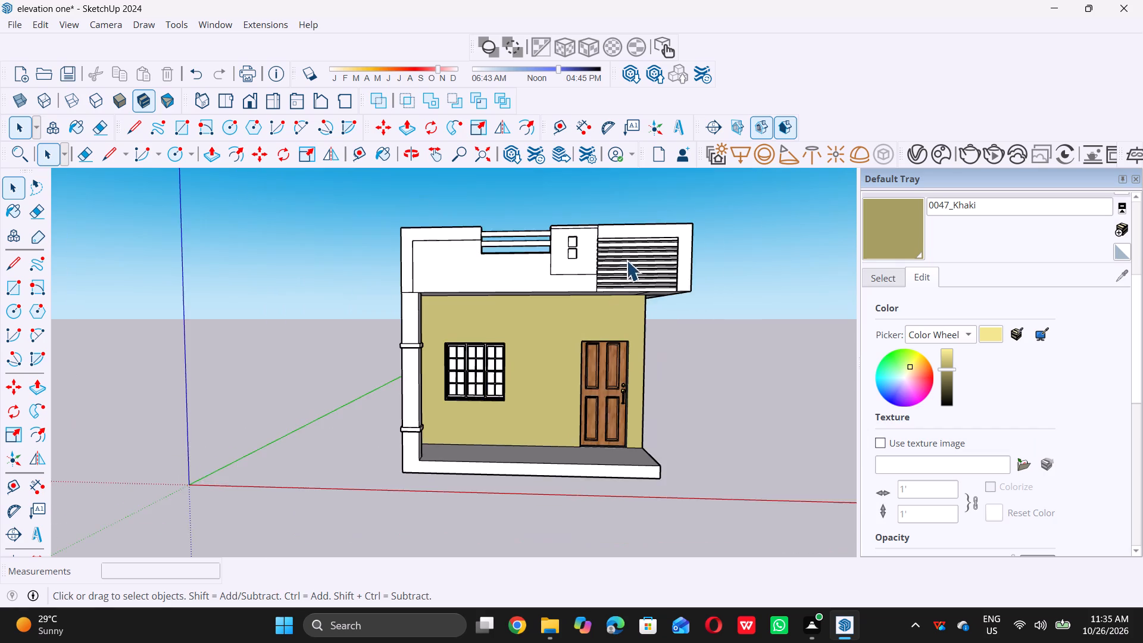
scroll(634, 261, down, 3)
middle_drag(665, 338, 662, 348)
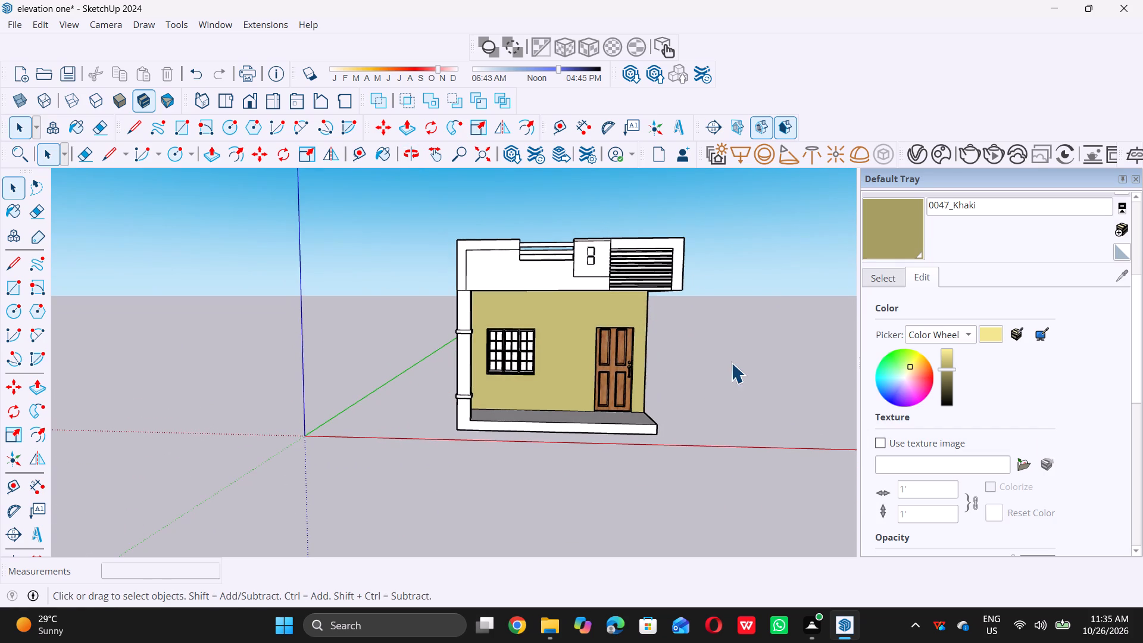
drag(743, 368, 989, 369)
click(946, 362)
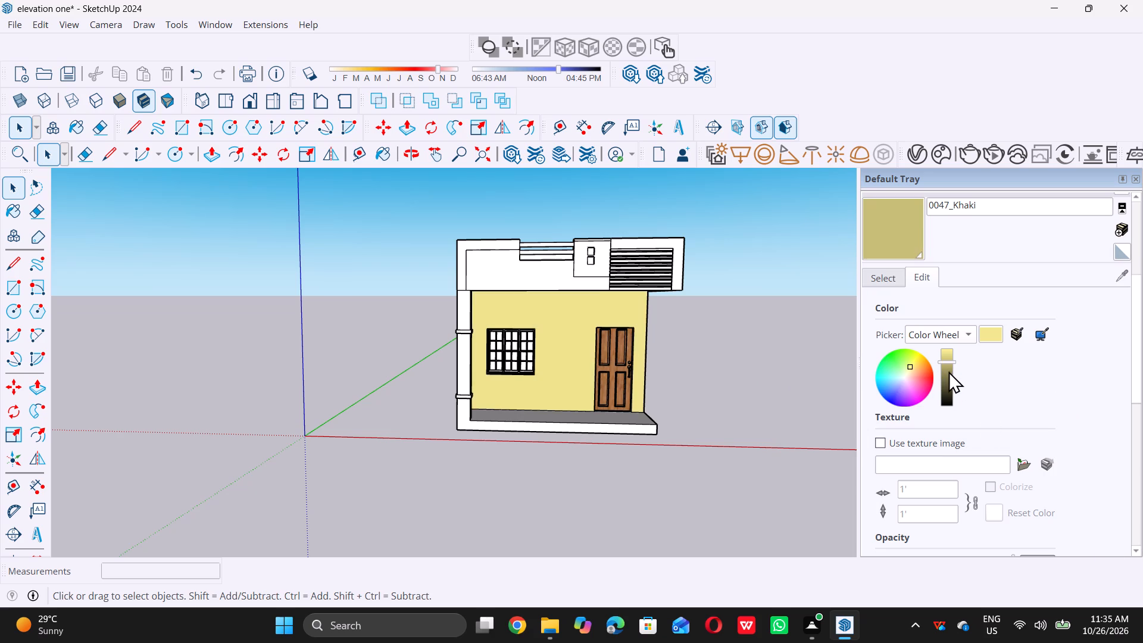
click(752, 363)
Examine the khaki front wall from several angles and distances, including close to the window.
scroll(713, 374, down, 5)
middle_drag(702, 383, 674, 375)
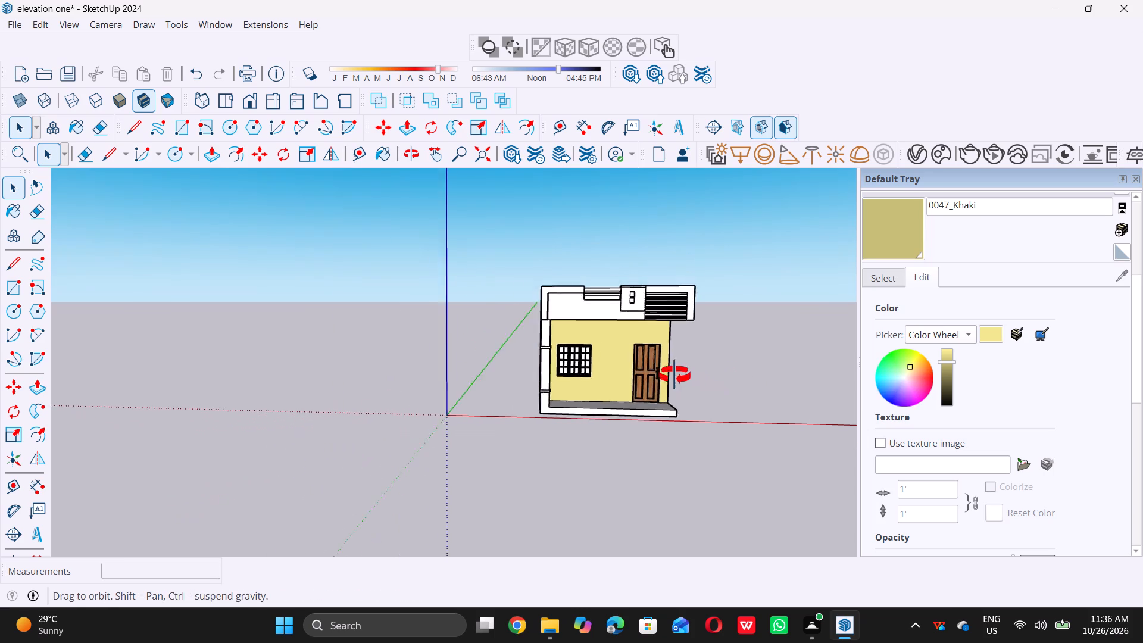
middle_drag(674, 375, 717, 367)
middle_drag(744, 351, 685, 349)
scroll(639, 368, up, 7)
scroll(541, 368, up, 7)
scroll(536, 367, down, 2)
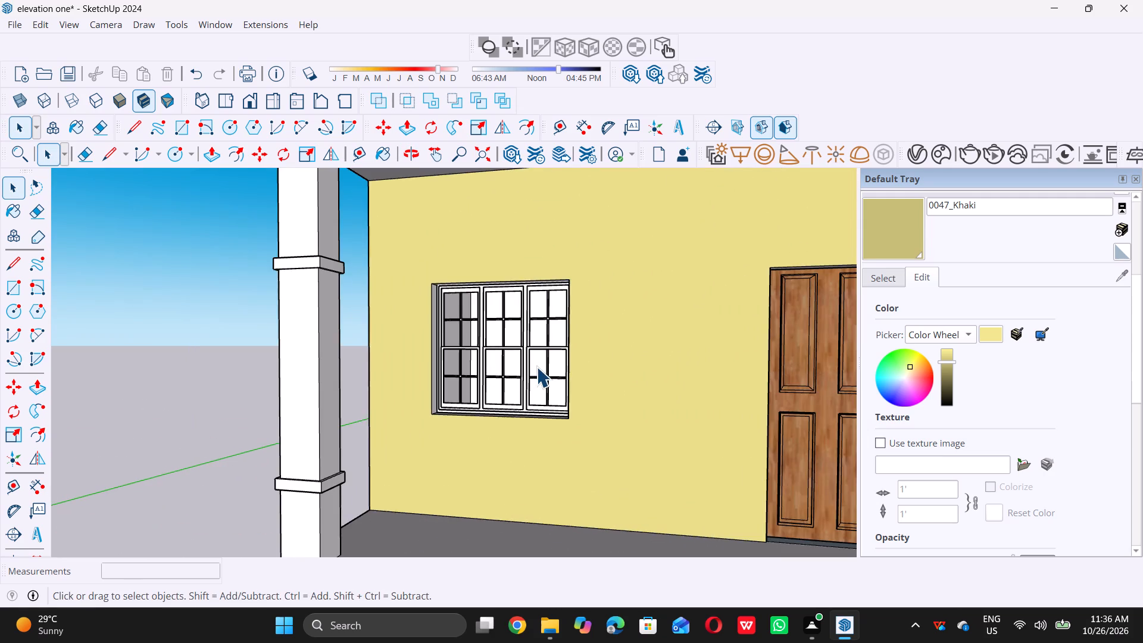
scroll(536, 367, down, 6)
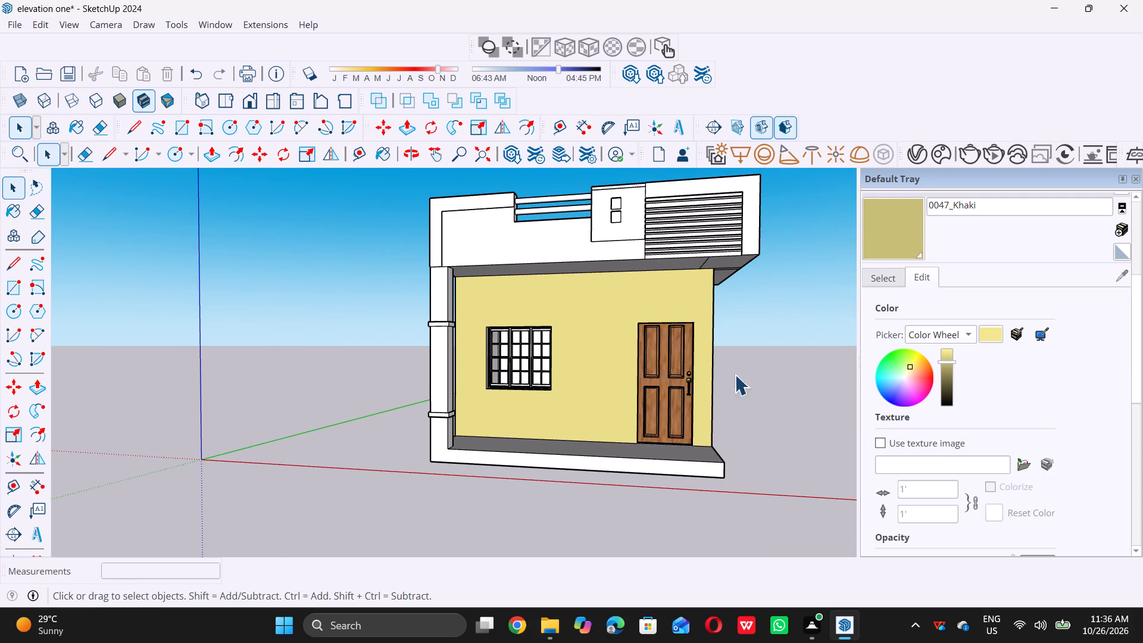
Paint all four faces of the porch column's middle section, between its two projecting bands, with the adjusted 0047_Khaki.
click(892, 235)
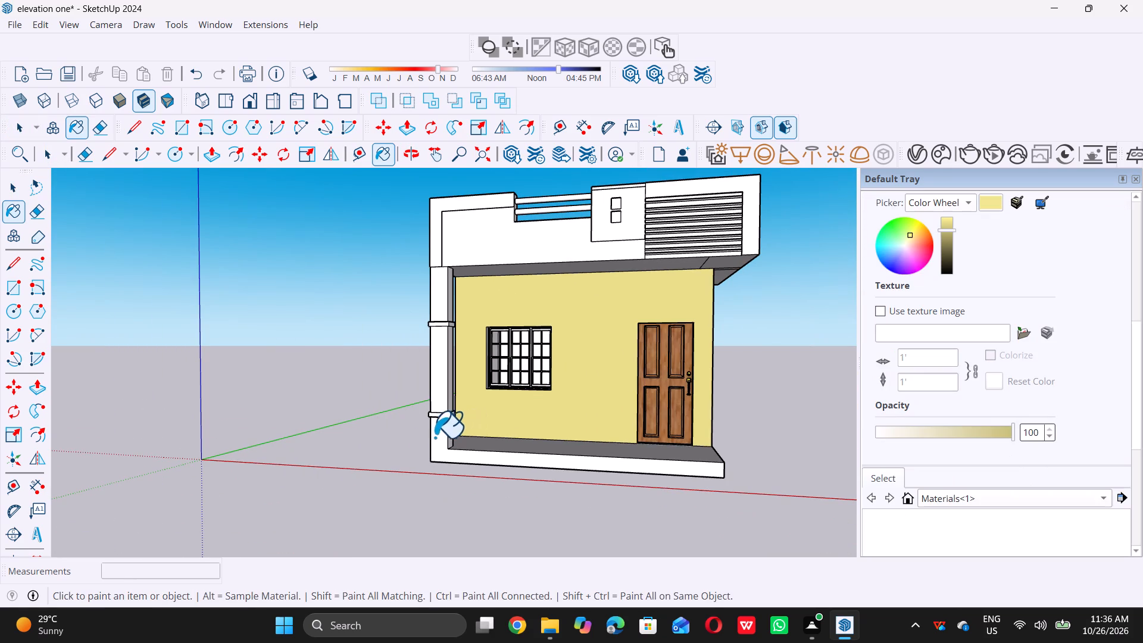
scroll(399, 440, up, 8)
click(465, 342)
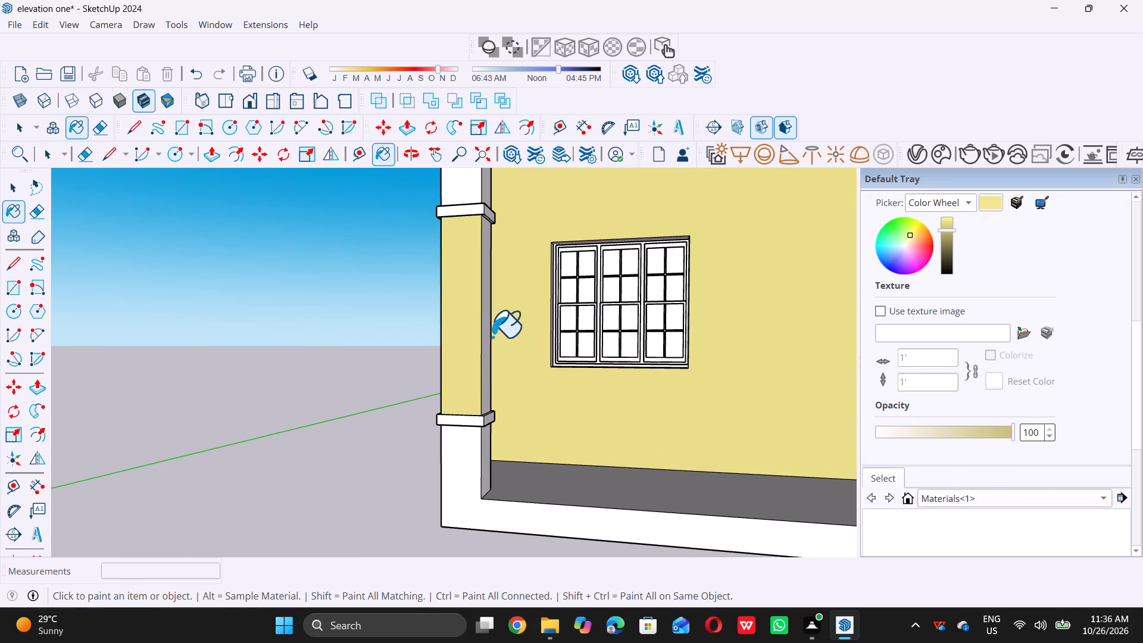
middle_drag(492, 336, 392, 344)
click(440, 323)
scroll(439, 323, down, 4)
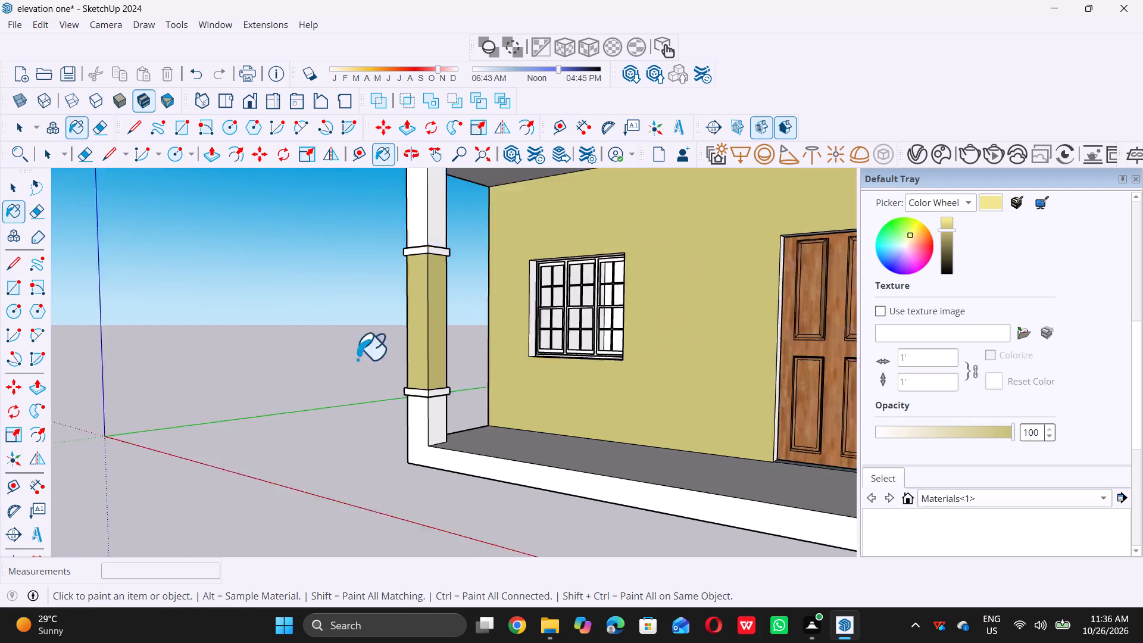
scroll(357, 359, down, 2)
middle_drag(337, 367, 932, 413)
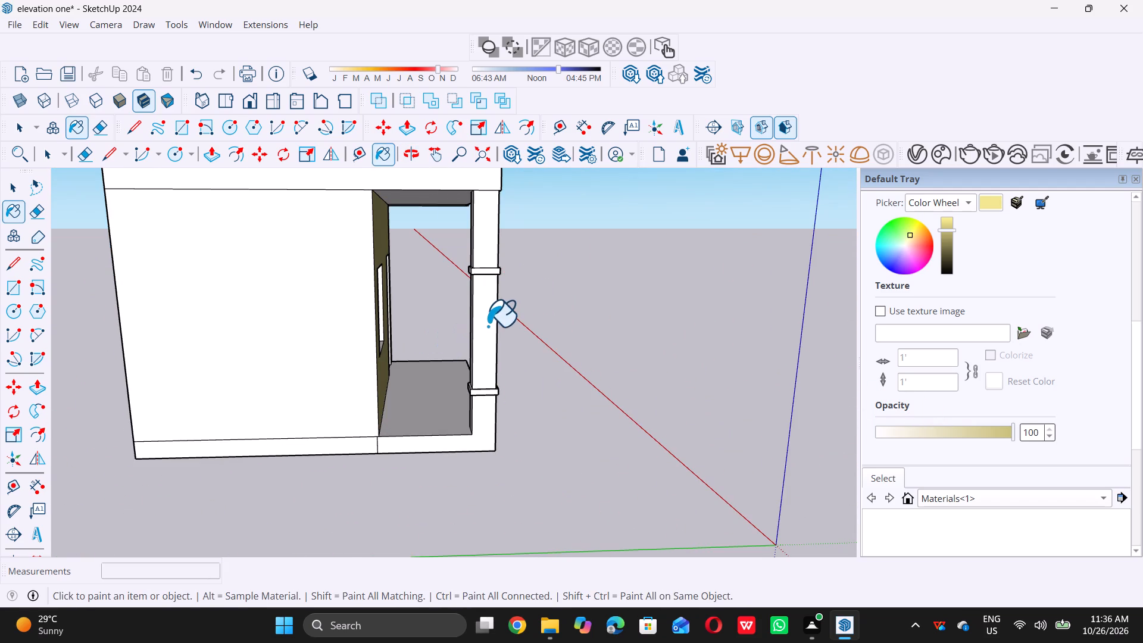
click(488, 326)
middle_drag(458, 350, 580, 366)
click(555, 336)
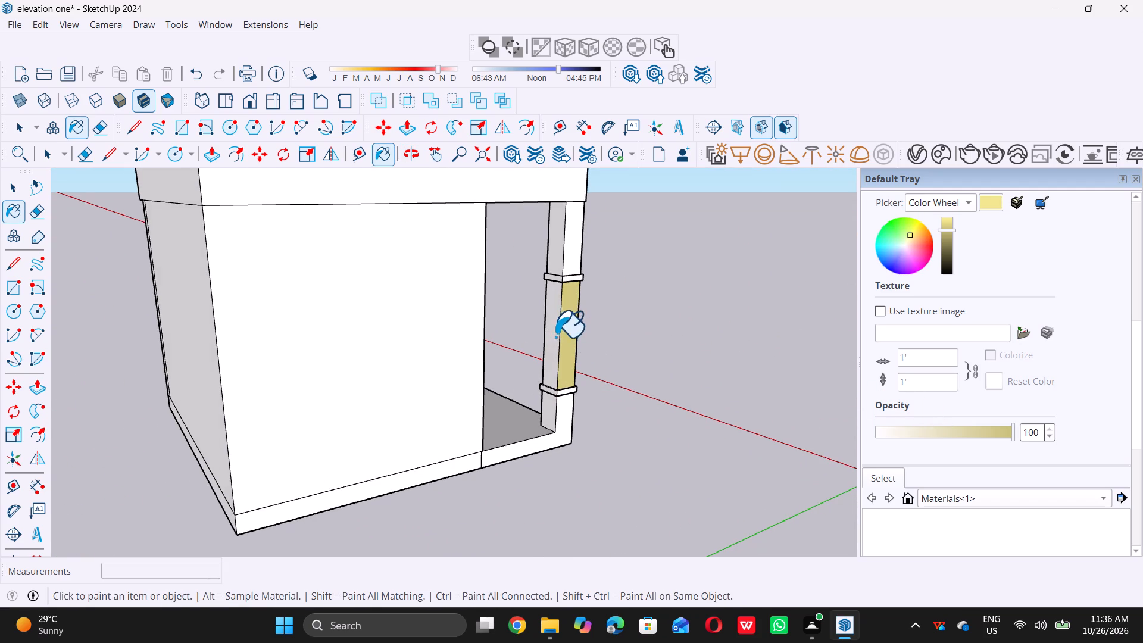
middle_drag(733, 360, 474, 397)
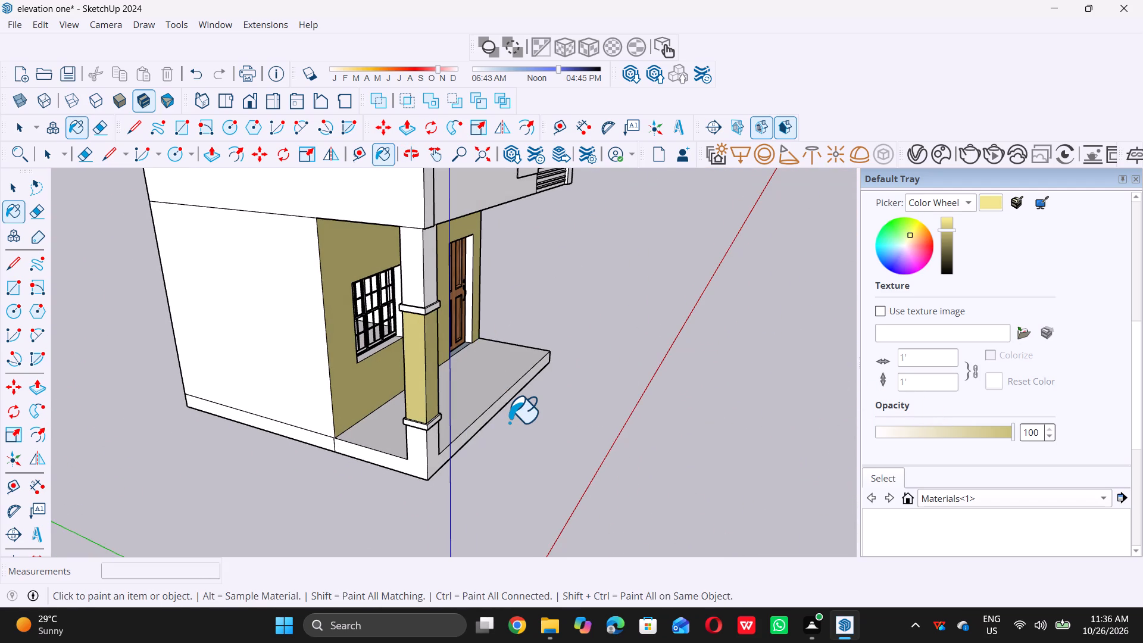
middle_drag(595, 375, 188, 348)
scroll(337, 345, down, 5)
middle_drag(336, 393, 396, 378)
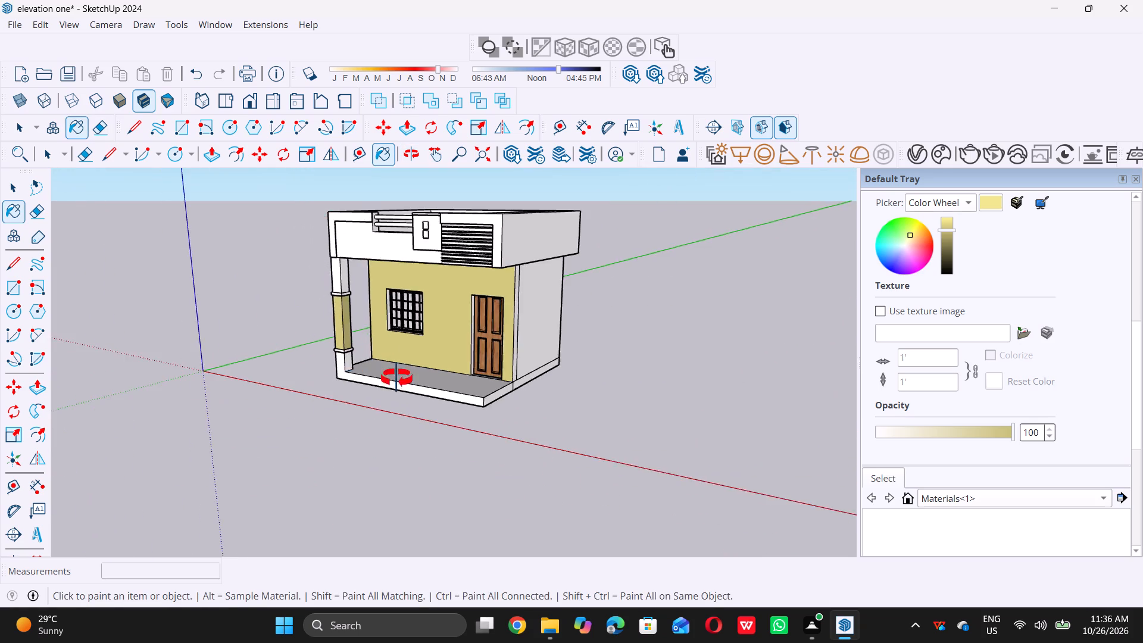
Paint the L-shaped border of the parapet above the porch column with the dark reddish-brown colour from Colors-Named.
middle_drag(396, 378, 482, 352)
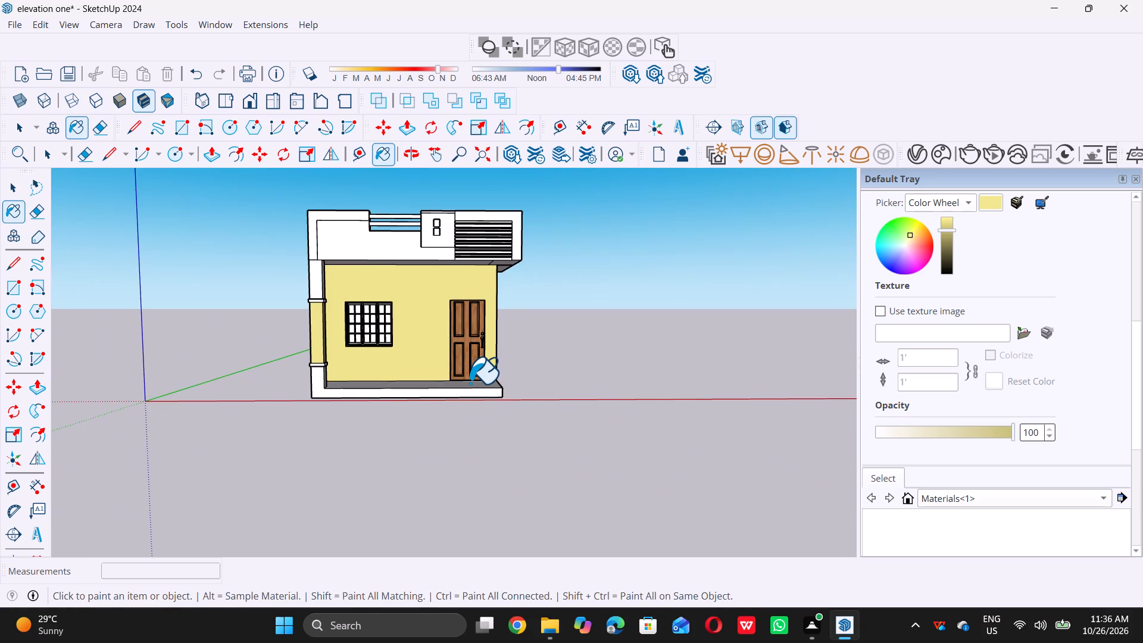
key(space)
scroll(458, 403, down, 5)
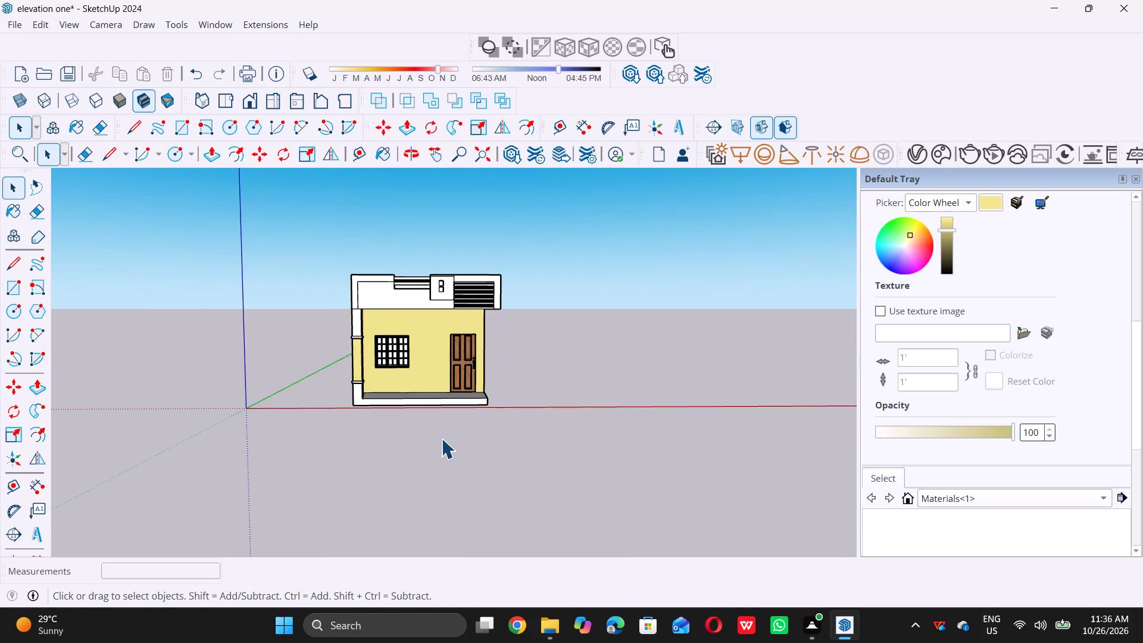
scroll(973, 360, up, 5)
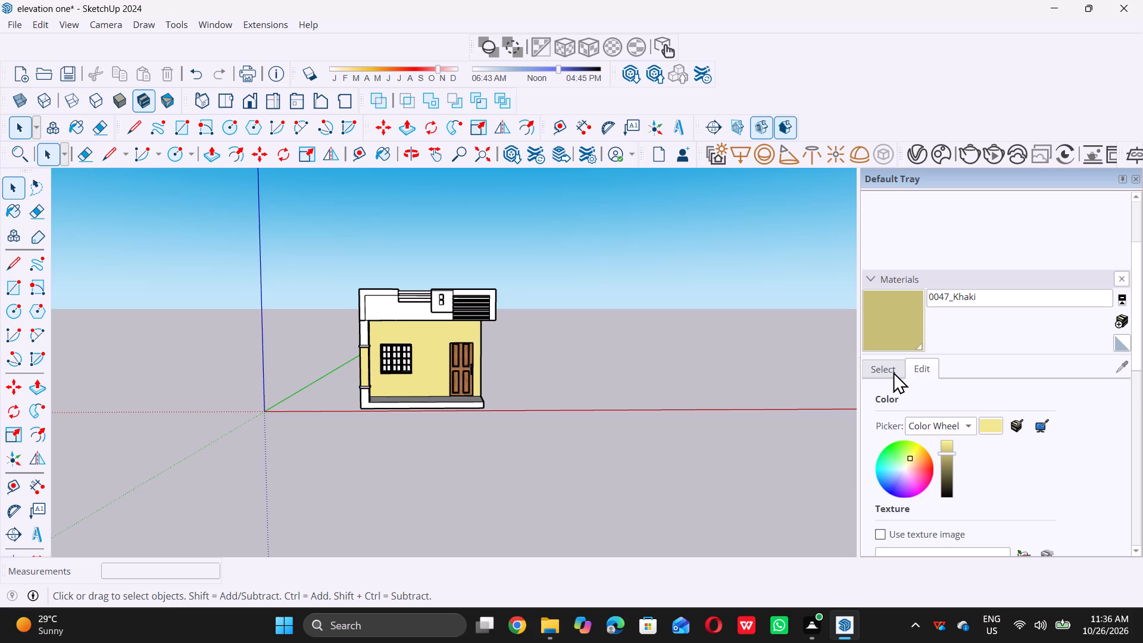
click(891, 370)
click(887, 417)
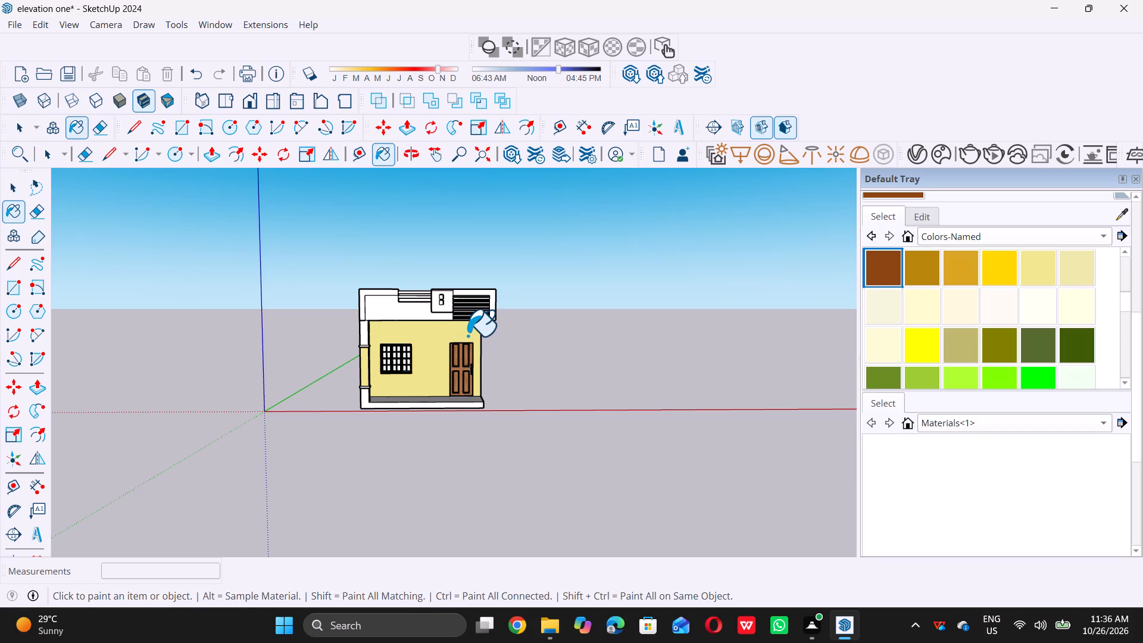
scroll(354, 294, up, 9)
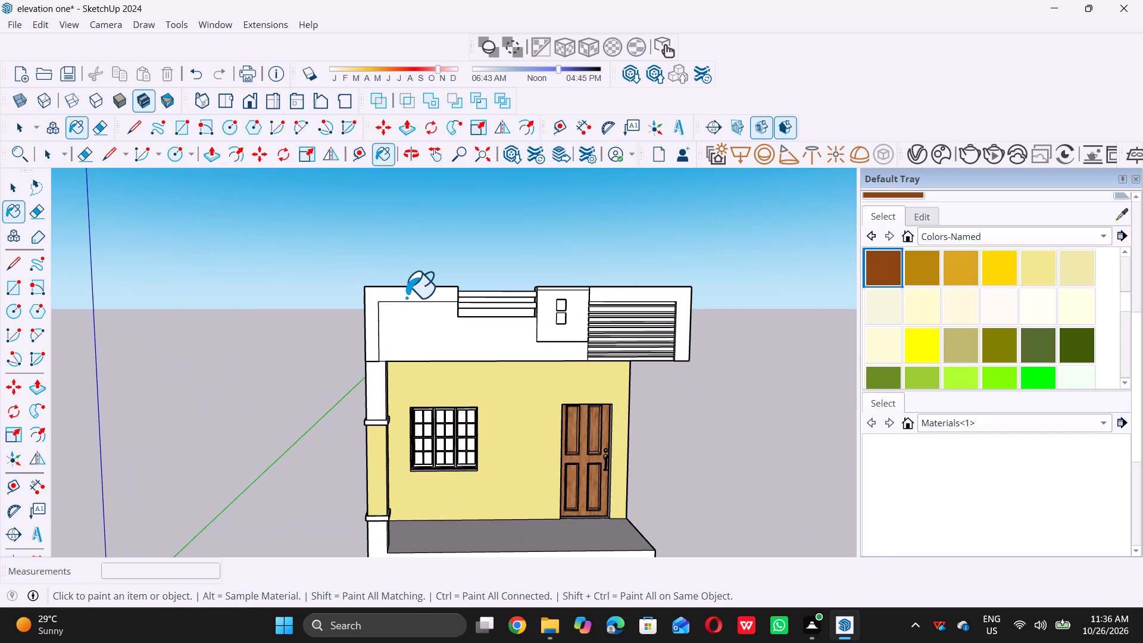
click(406, 297)
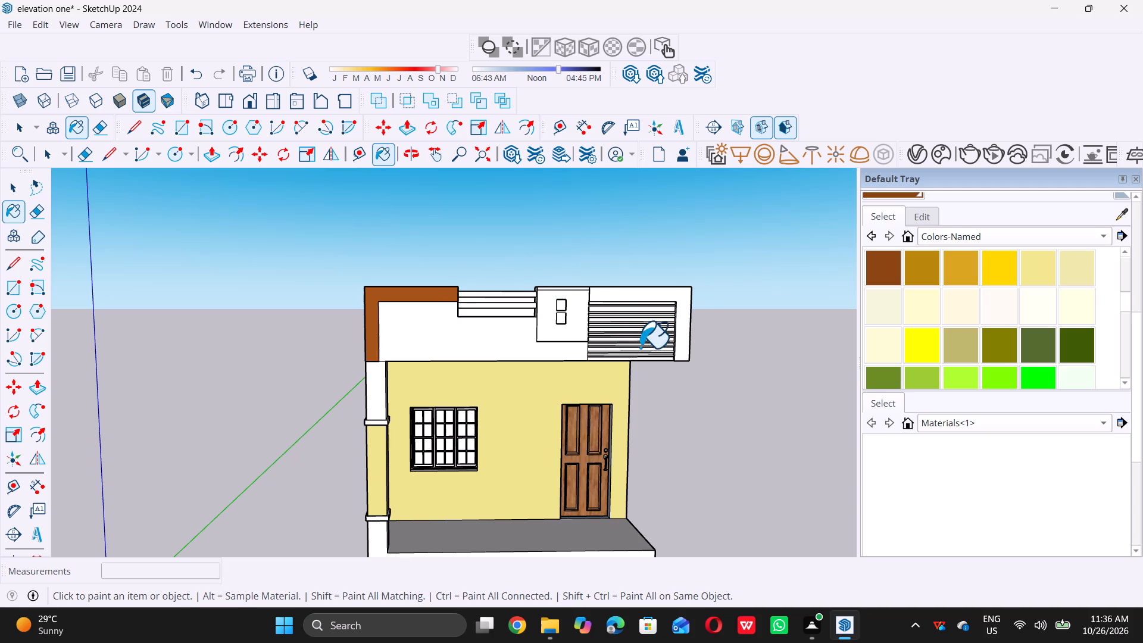
Paint the front faces of the upper eight horizontal slats in the parapet's louvred panel with the same brown.
scroll(638, 347, up, 5)
scroll(592, 297, up, 12)
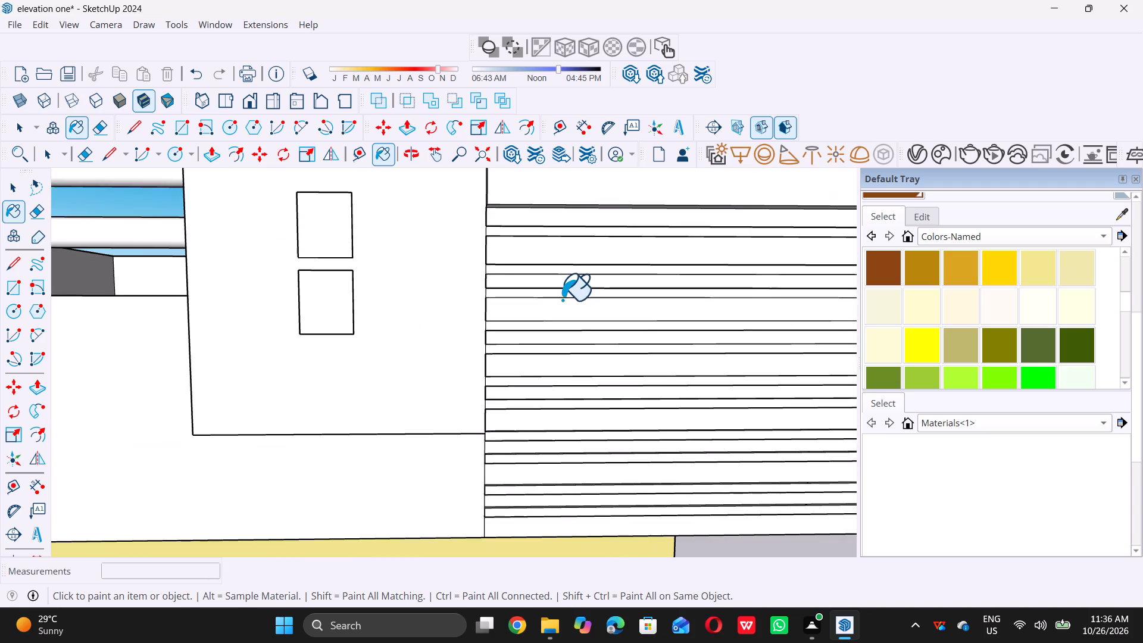
scroll(545, 298, up, 6)
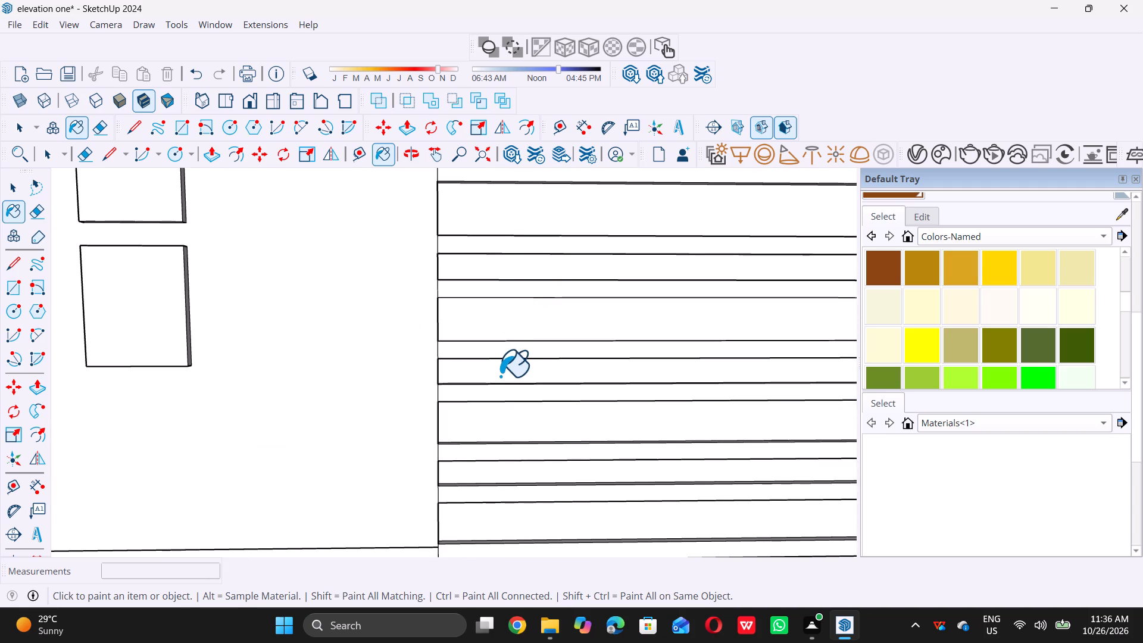
scroll(500, 376, down, 5)
middle_drag(483, 429, 741, 386)
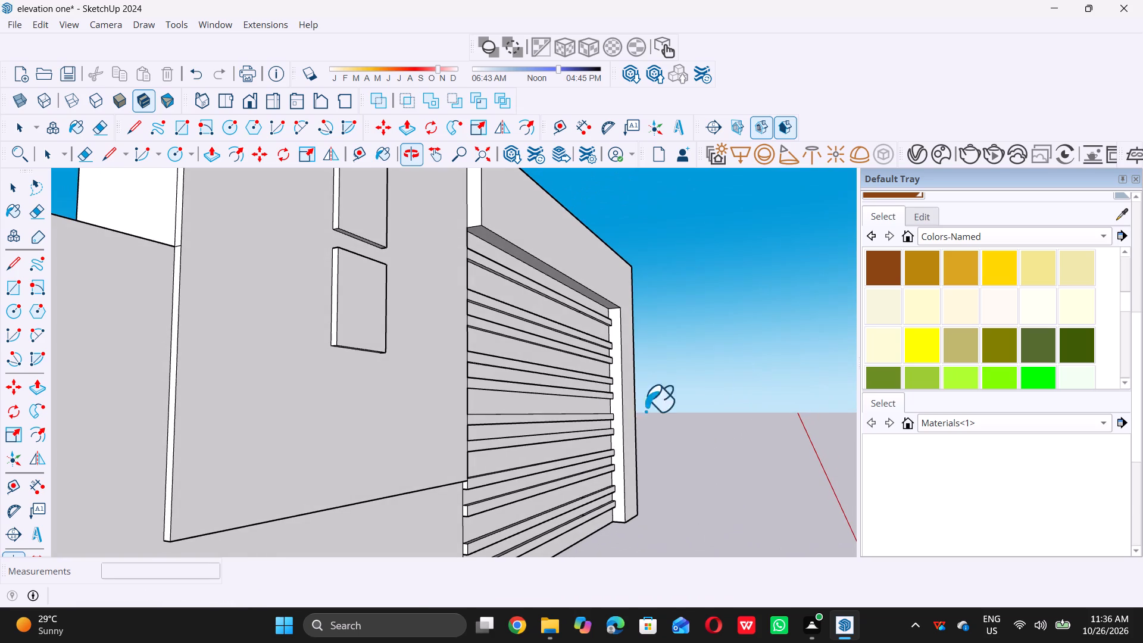
scroll(522, 485, up, 5)
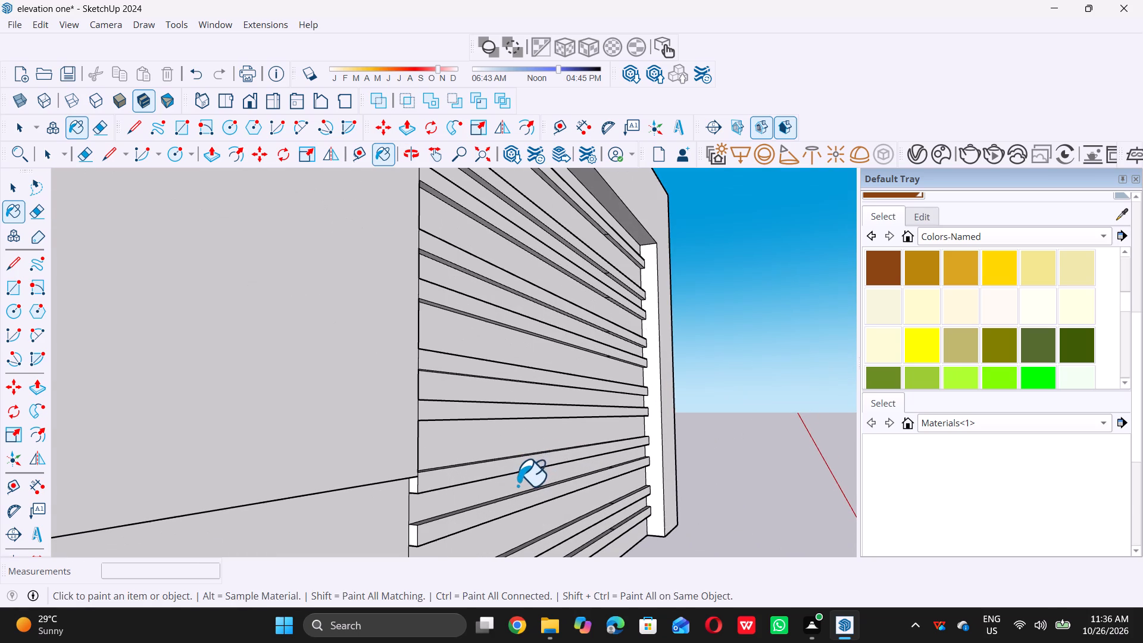
click(529, 468)
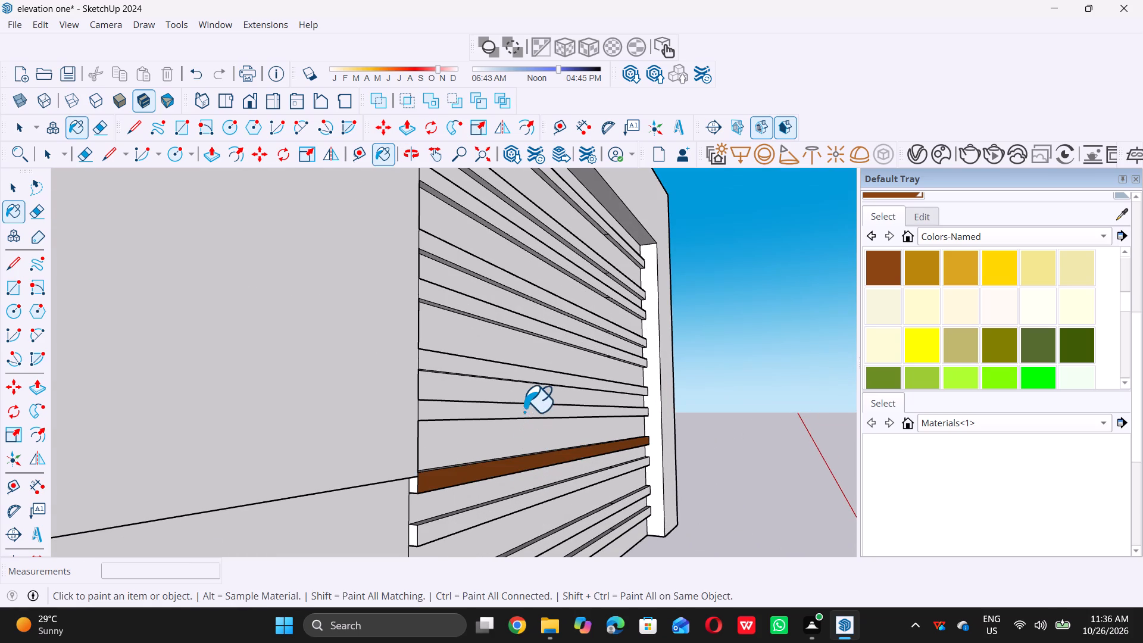
click(524, 411)
click(535, 376)
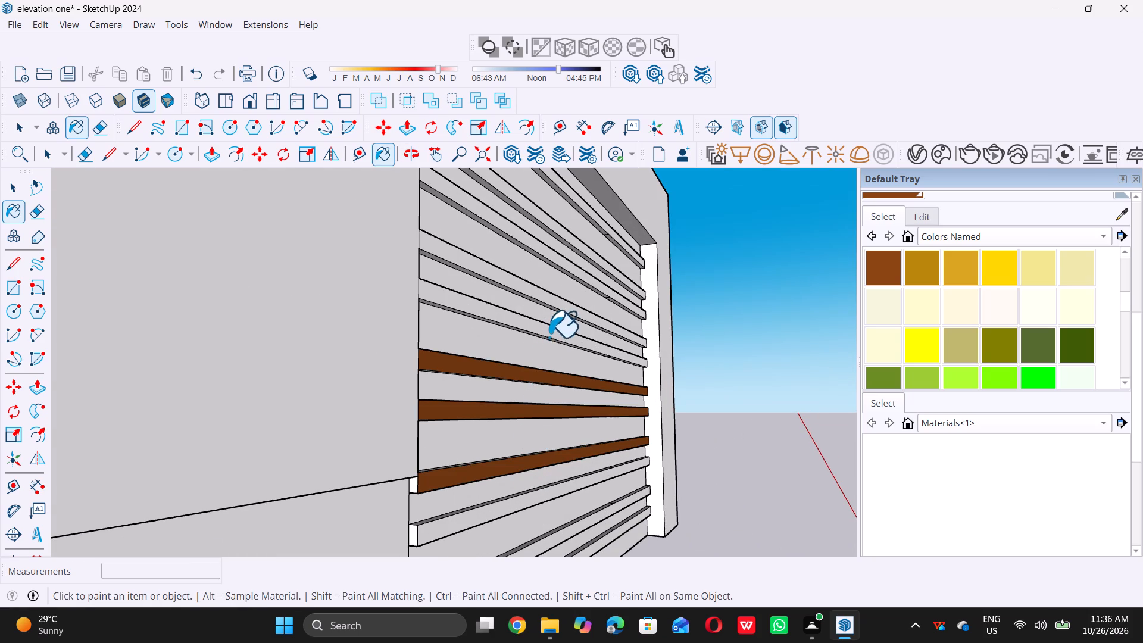
click(549, 336)
click(562, 305)
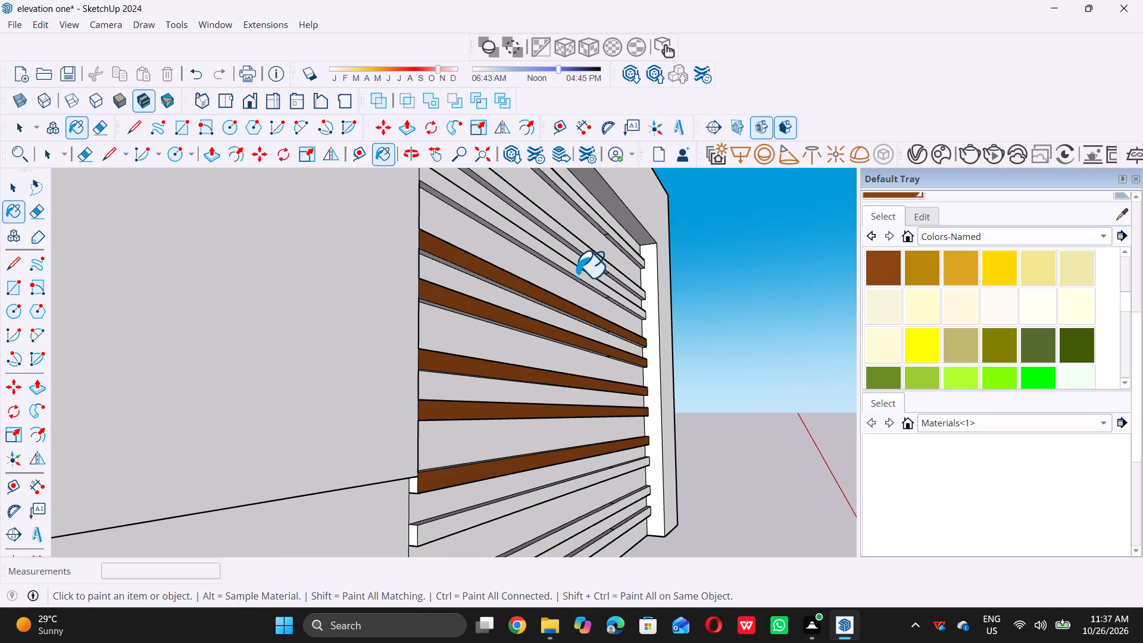
click(576, 276)
click(579, 267)
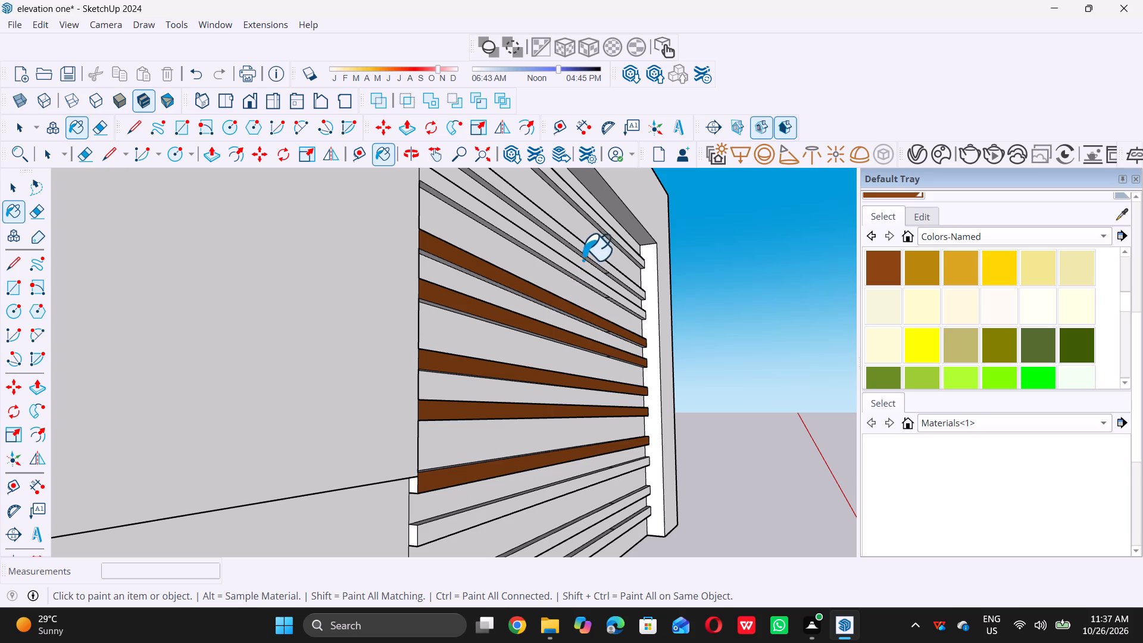
click(588, 252)
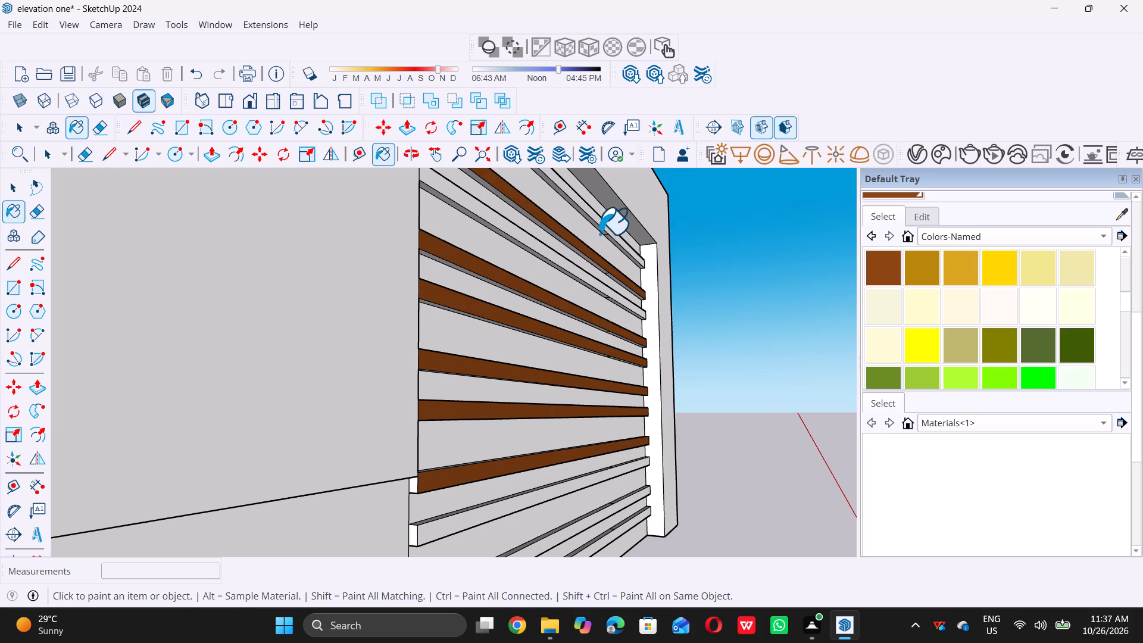
click(604, 223)
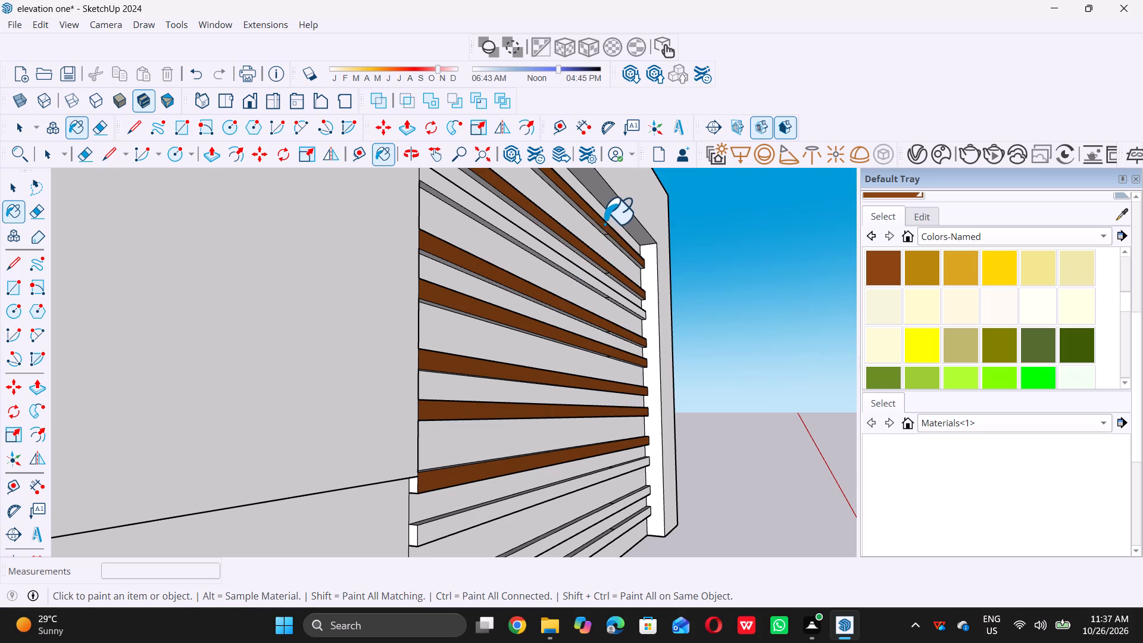
click(578, 271)
Paint the front faces of the three lowest slats of the louvred panel brown.
scroll(564, 292, down, 6)
middle_drag(586, 355, 416, 383)
scroll(424, 383, up, 1)
scroll(424, 383, down, 13)
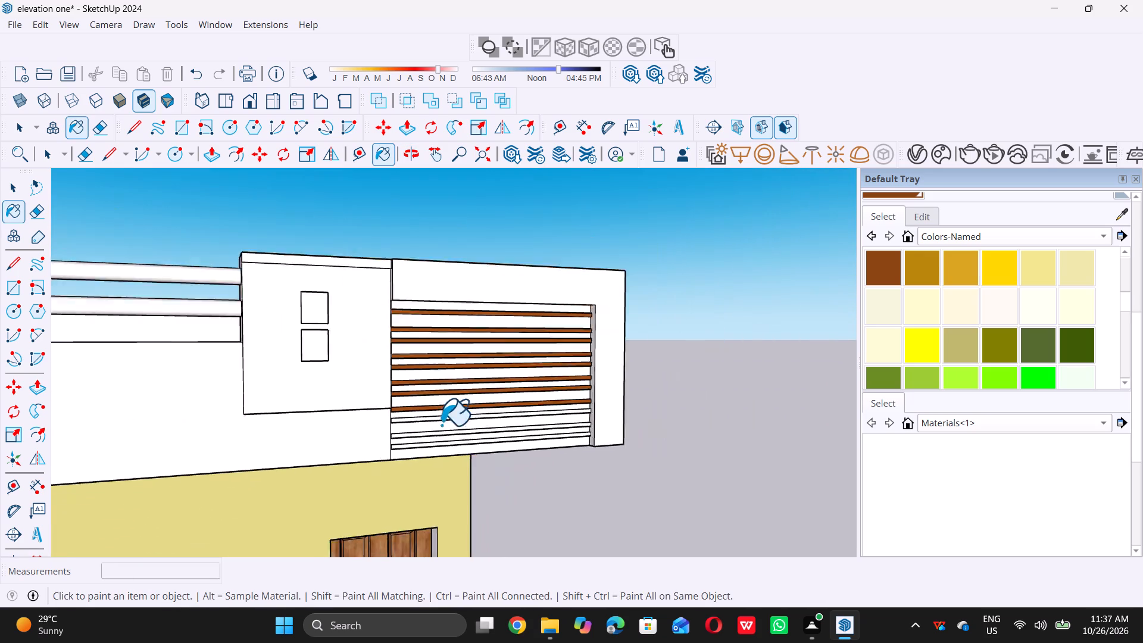
scroll(489, 416, down, 4)
scroll(410, 447, up, 6)
scroll(488, 401, up, 1)
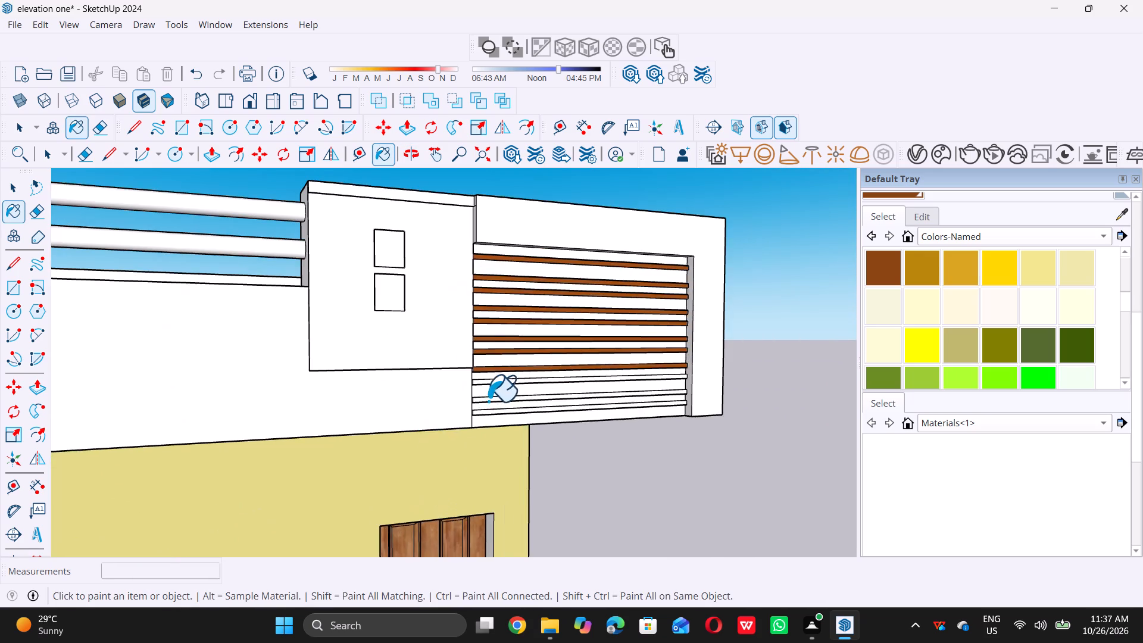
scroll(488, 401, up, 8)
click(490, 353)
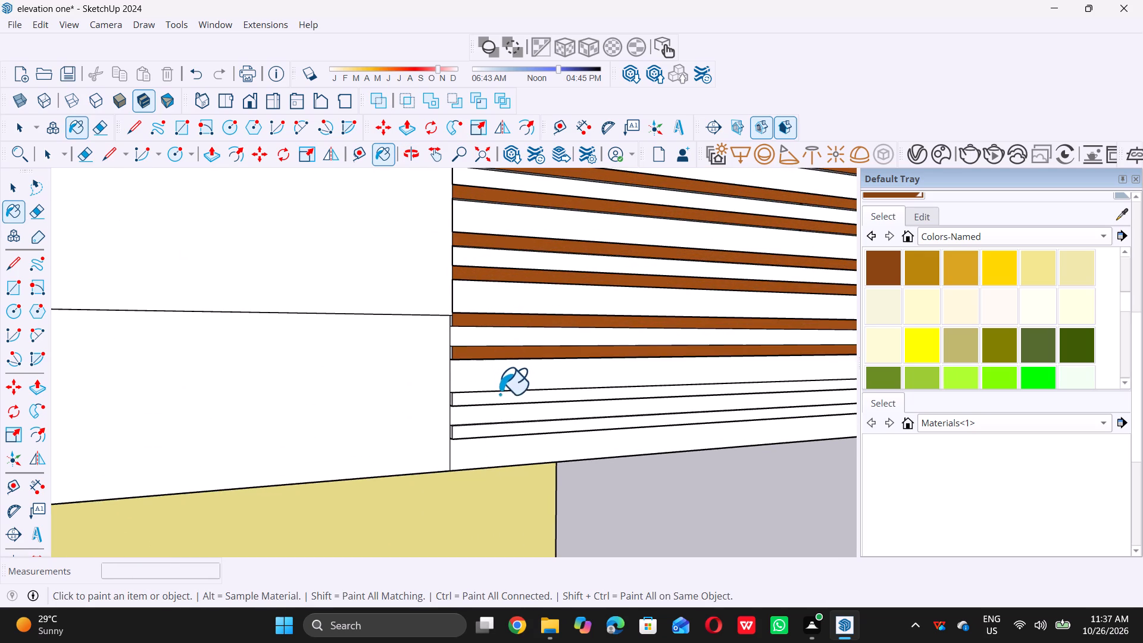
click(502, 398)
click(517, 428)
scroll(508, 432, down, 6)
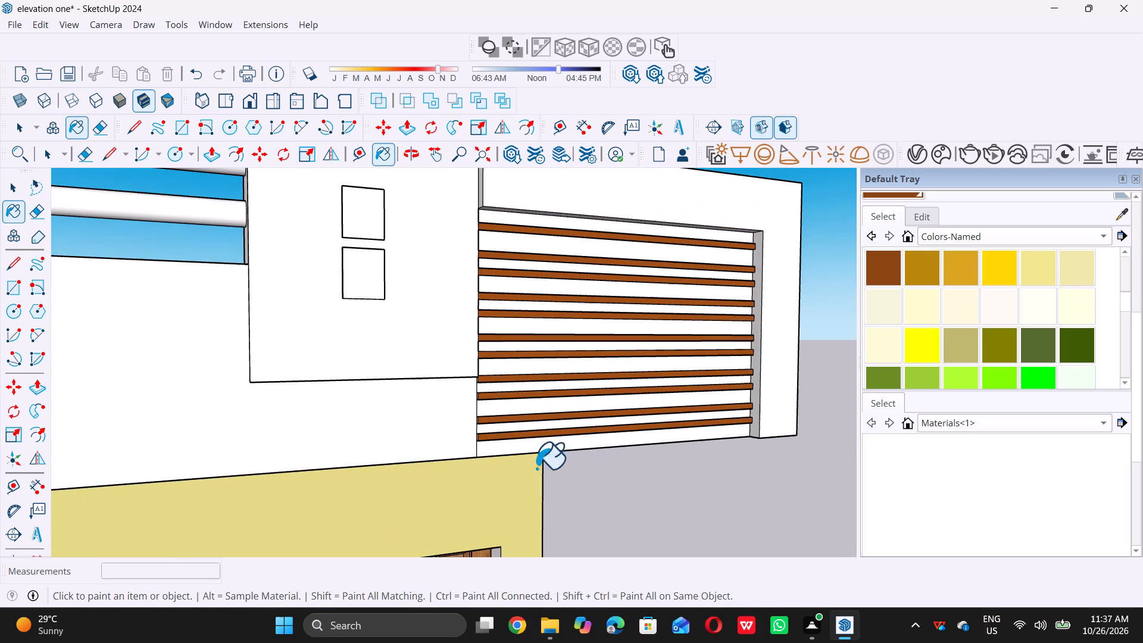
Paint the exposed end faces of the four lowest slats brown, where they project beside the raised parapet block.
middle_drag(578, 451, 676, 436)
scroll(489, 386, up, 20)
click(514, 349)
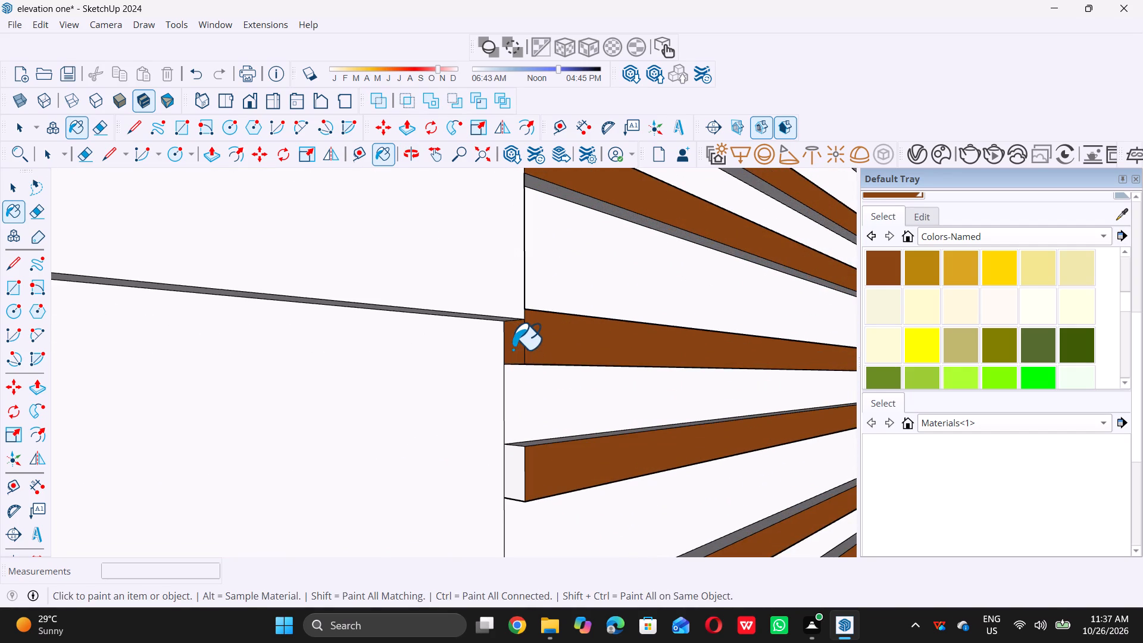
scroll(513, 349, down, 6)
scroll(517, 430, up, 5)
click(515, 416)
scroll(517, 398, down, 6)
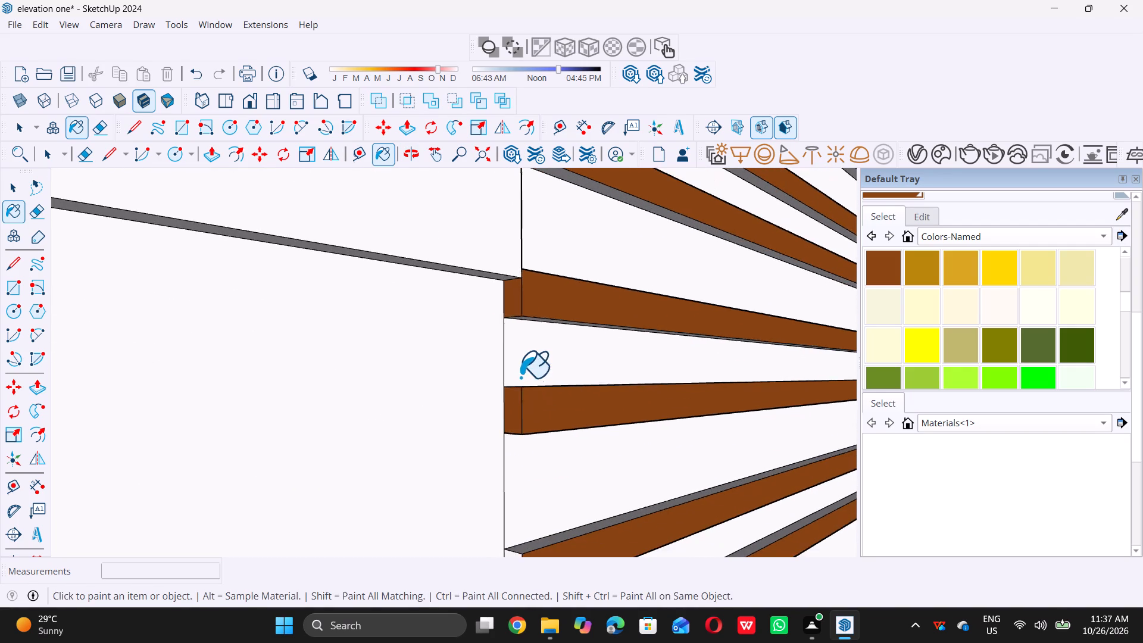
scroll(520, 377, up, 5)
scroll(528, 423, down, 12)
scroll(513, 460, up, 5)
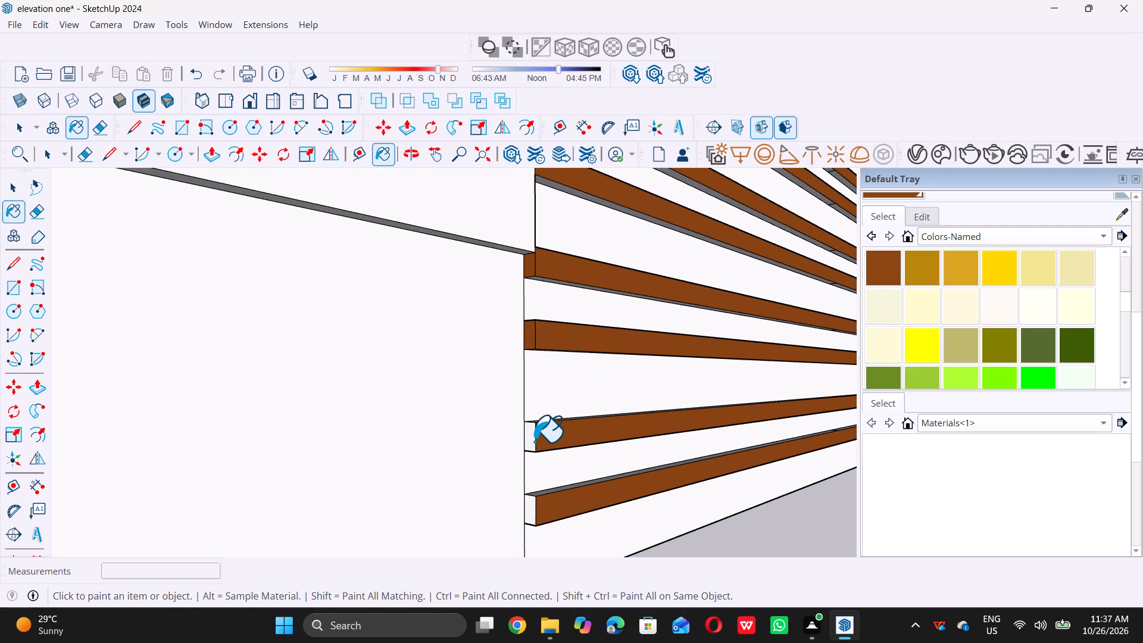
click(527, 439)
scroll(533, 410, down, 6)
scroll(523, 491, up, 4)
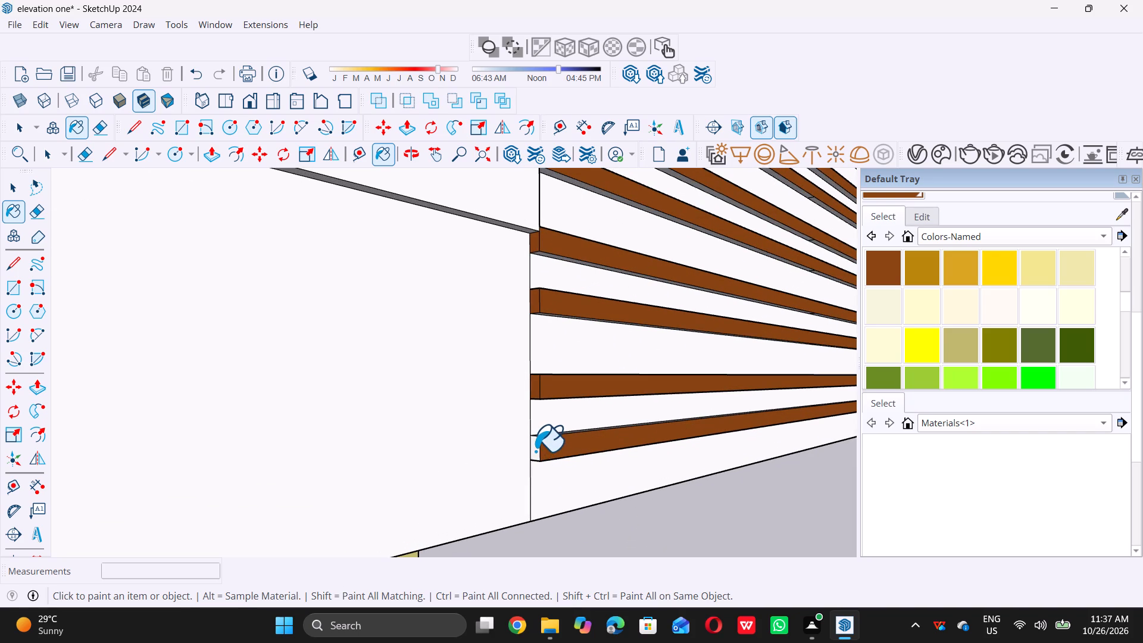
click(536, 450)
Paint both top-face segments of the two lowest louvre slats brown.
middle_drag(580, 410, 588, 470)
scroll(598, 465, up, 4)
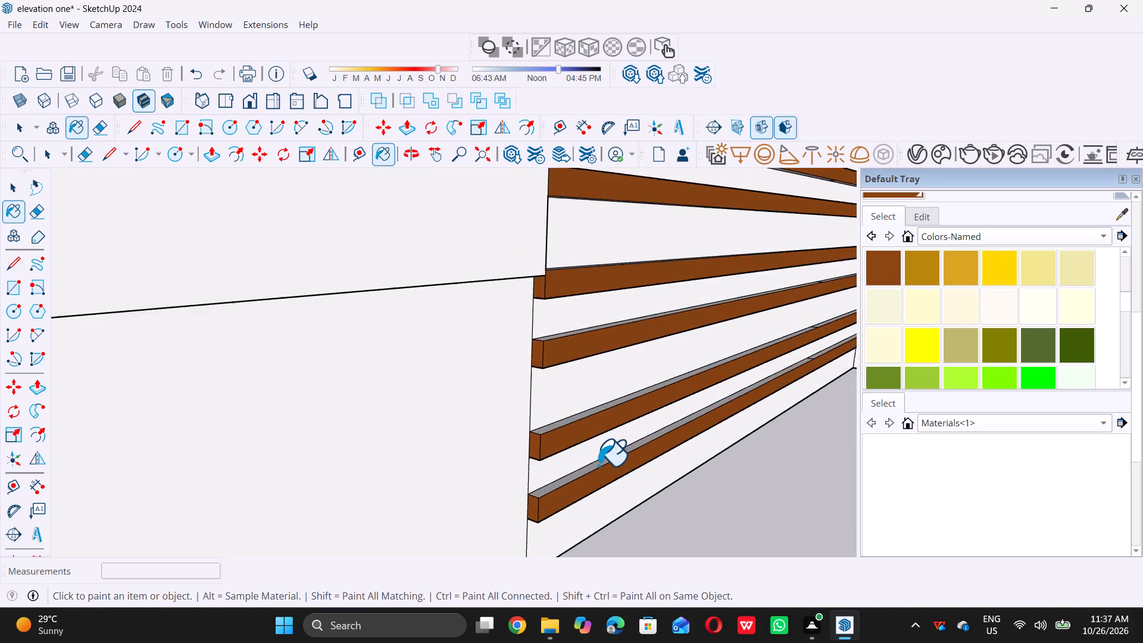
click(604, 461)
click(578, 395)
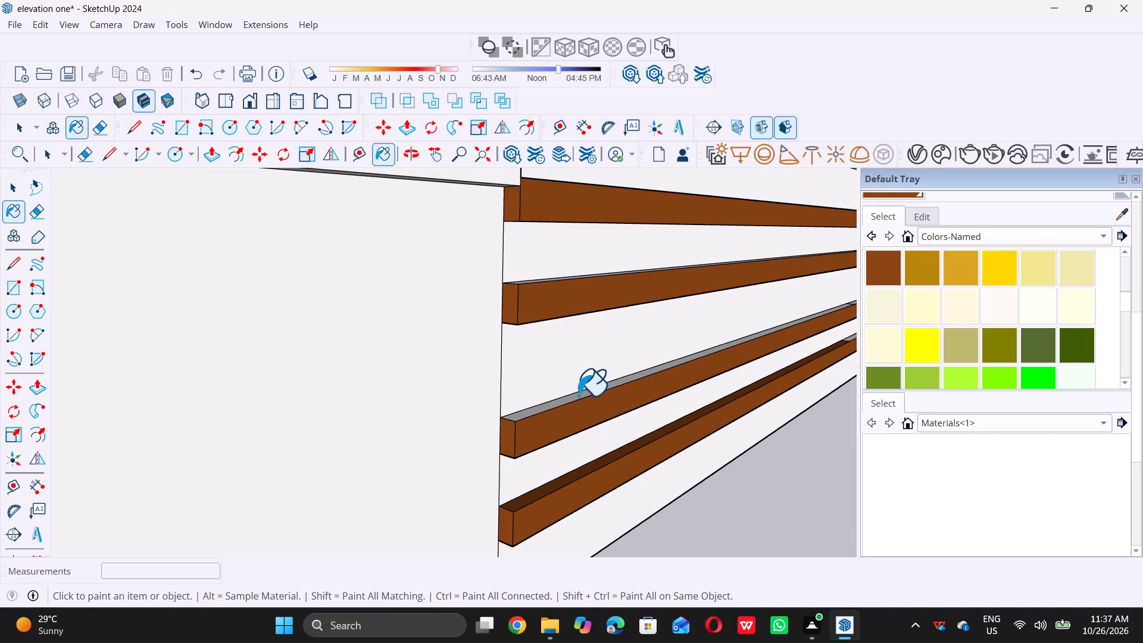
scroll(570, 396, down, 6)
middle_drag(602, 399, 507, 430)
scroll(502, 430, down, 6)
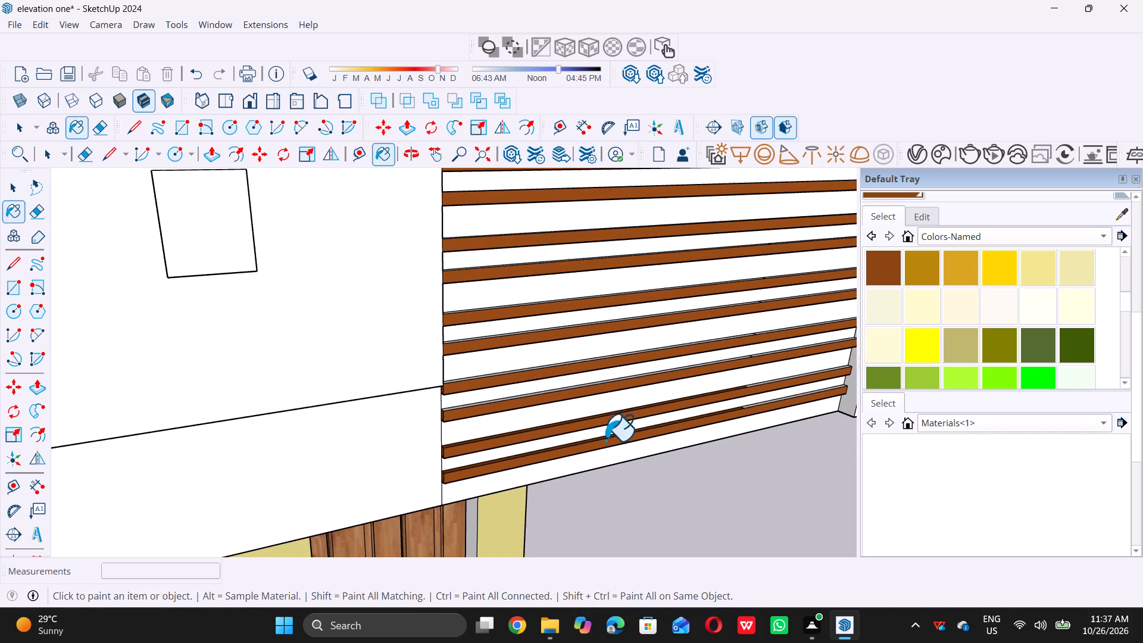
scroll(794, 378, up, 6)
scroll(739, 388, up, 9)
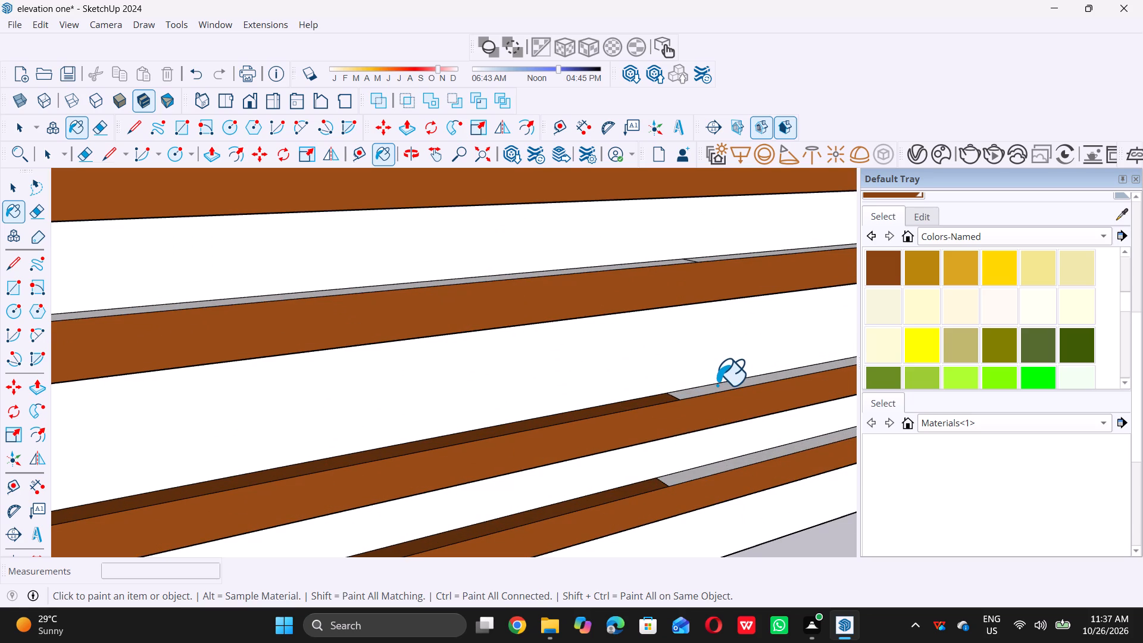
click(717, 385)
scroll(717, 380, up, 5)
click(720, 389)
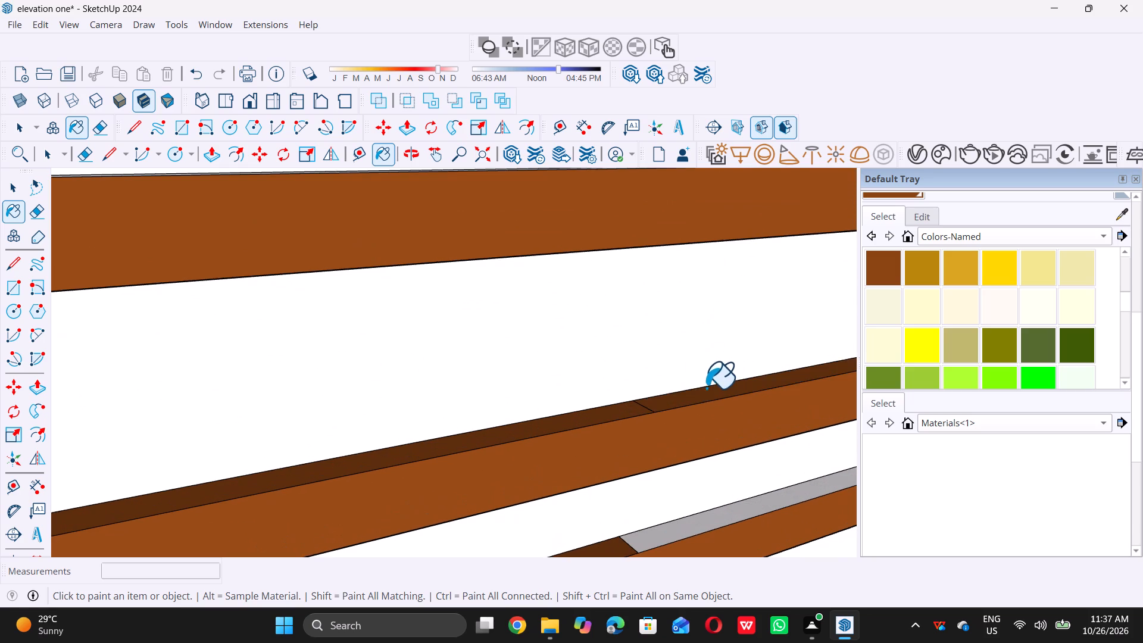
scroll(693, 376, down, 6)
scroll(713, 458, up, 10)
click(697, 458)
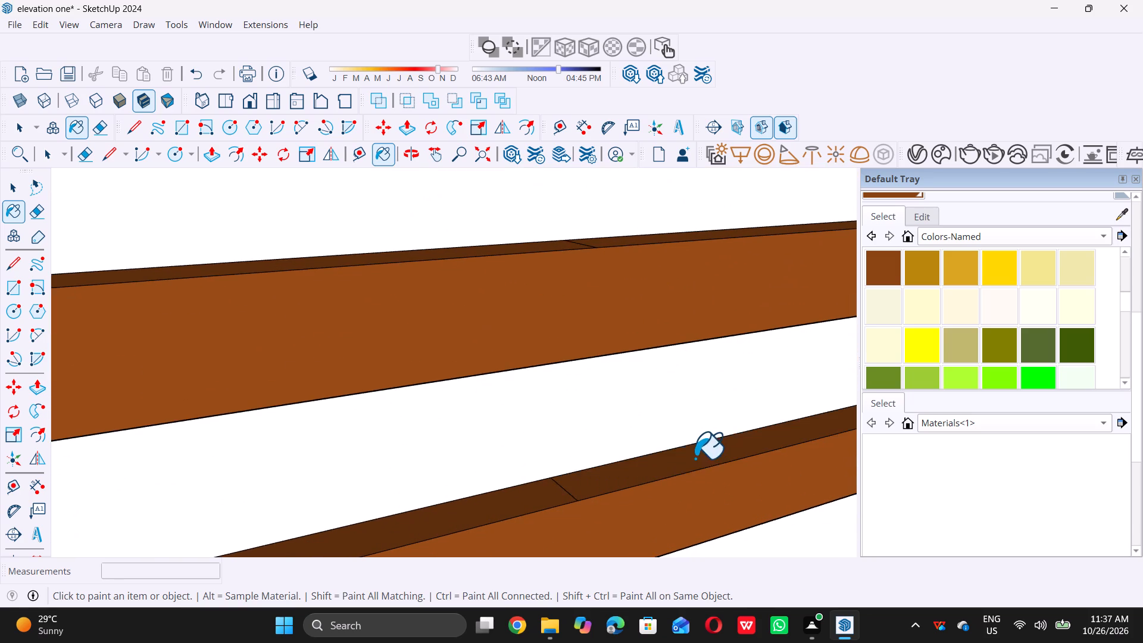
Paint both top-face segments of the third and fourth louvre slats from the bottom brown.
scroll(667, 477, down, 19)
scroll(674, 356, up, 6)
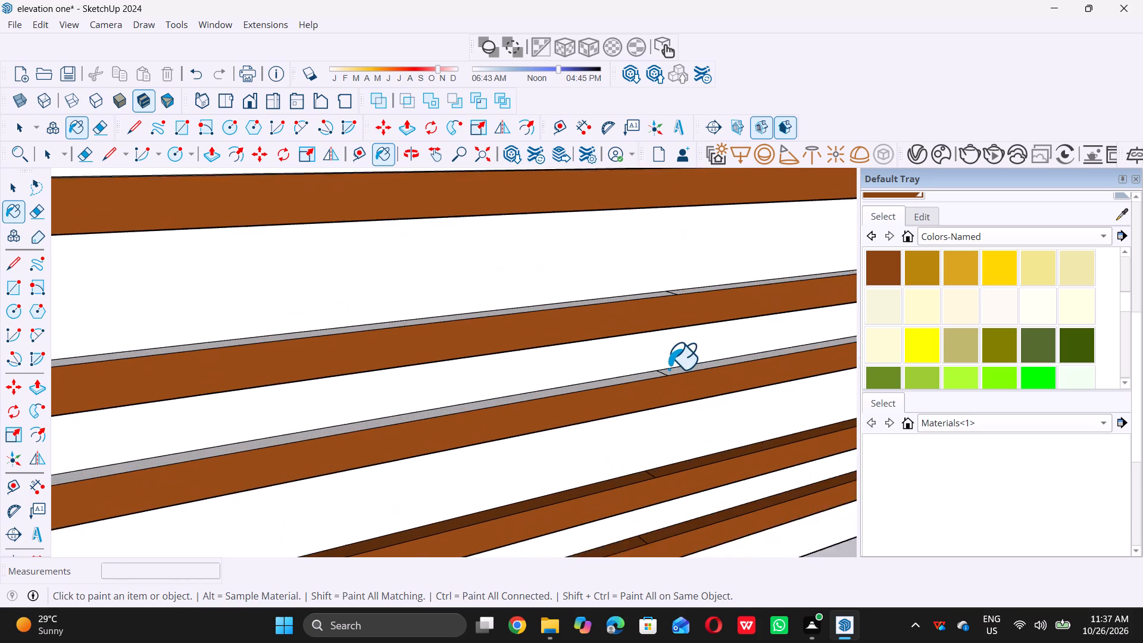
click(679, 369)
click(653, 373)
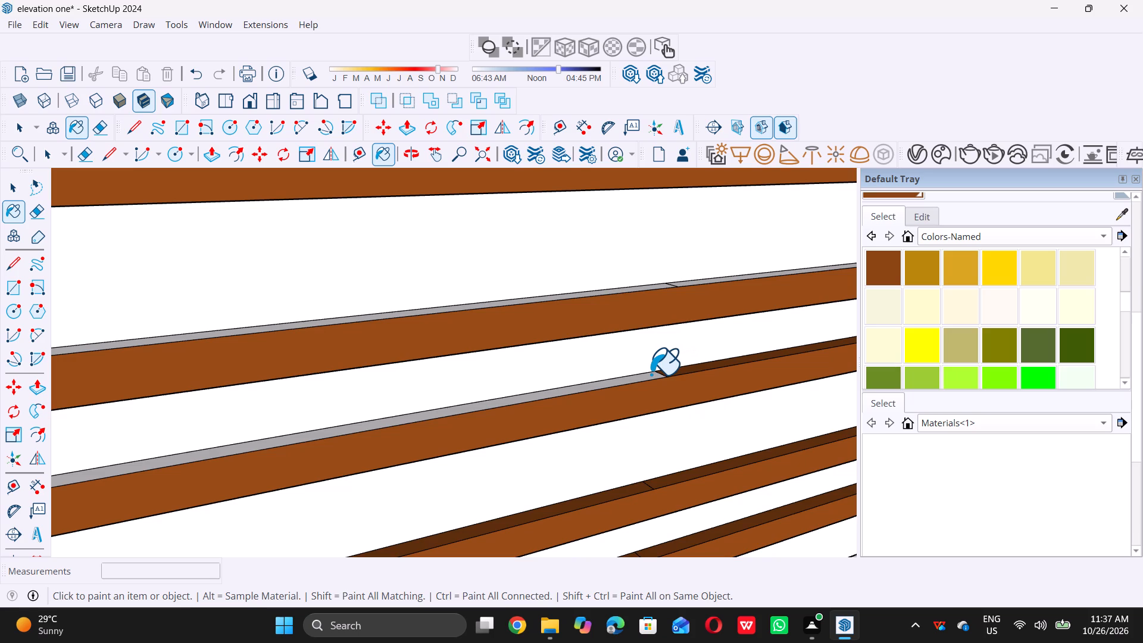
click(649, 376)
scroll(648, 377, up, 5)
scroll(627, 439, down, 7)
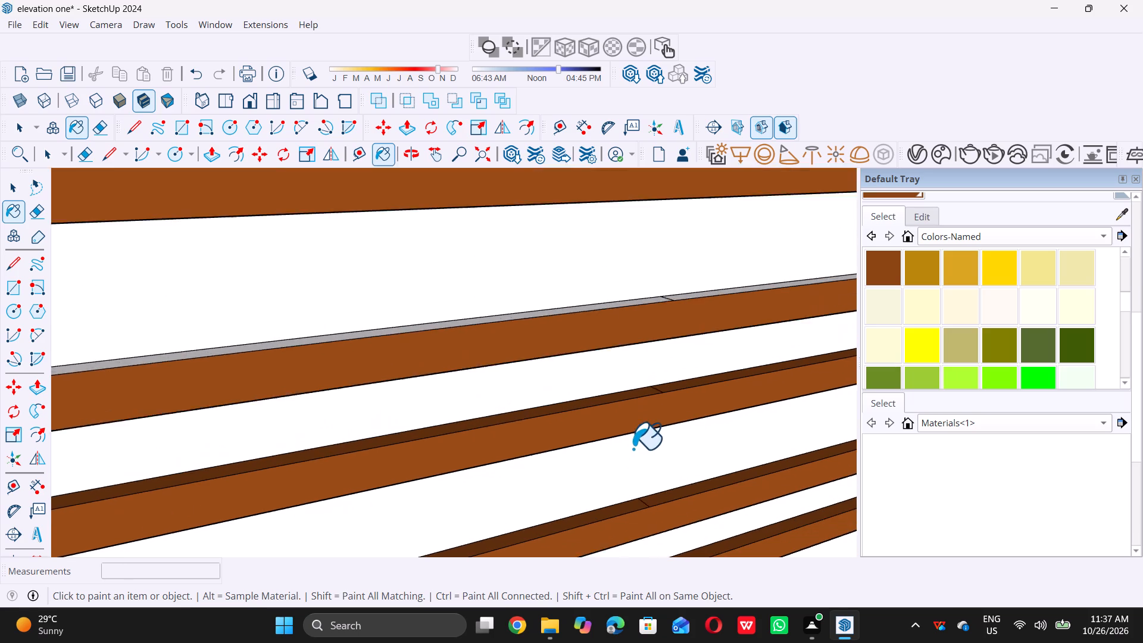
scroll(633, 448, down, 9)
scroll(632, 370, up, 10)
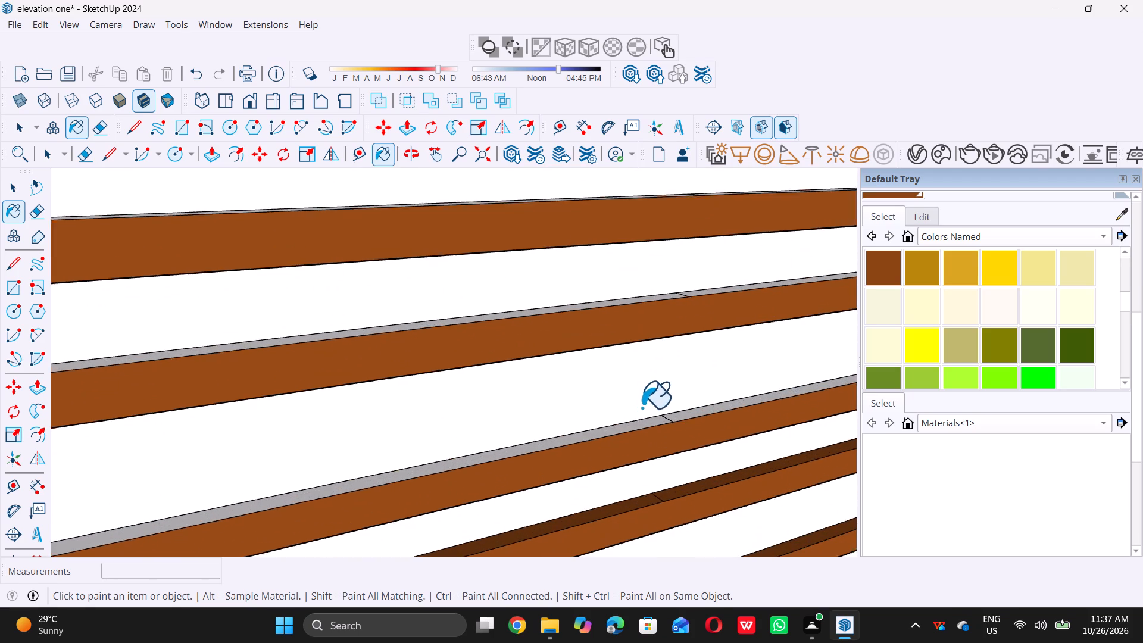
scroll(642, 407, up, 7)
click(672, 436)
click(730, 410)
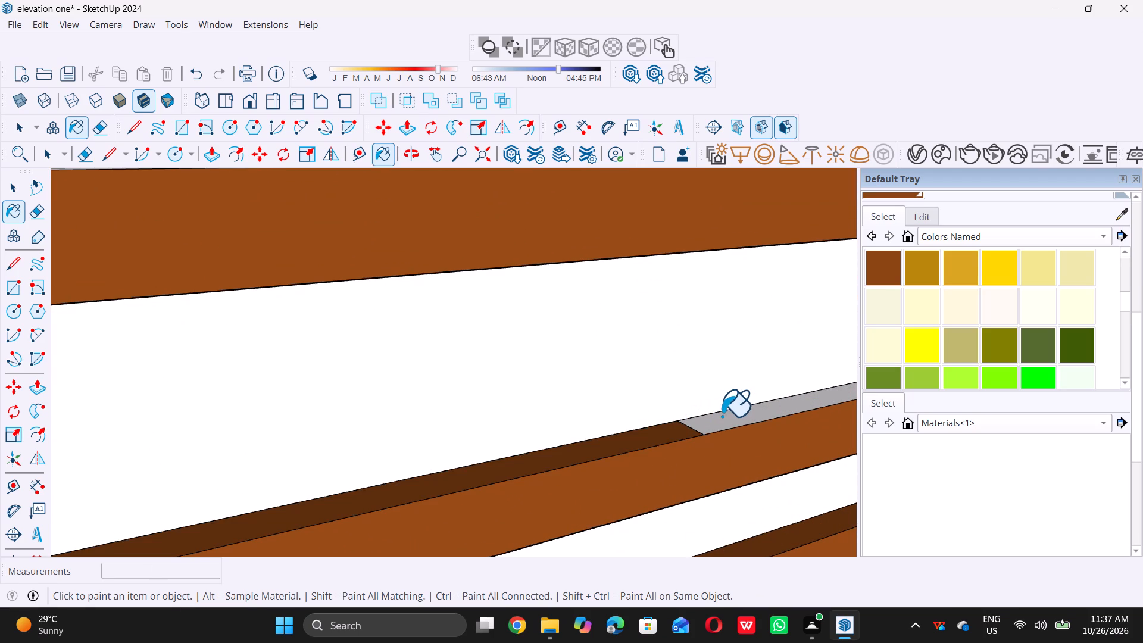
Finish painting the fourth louvre slat's top face brown, along with both top-face segments of the fifth and sixth slats from the bottom.
click(724, 422)
scroll(683, 429, down, 18)
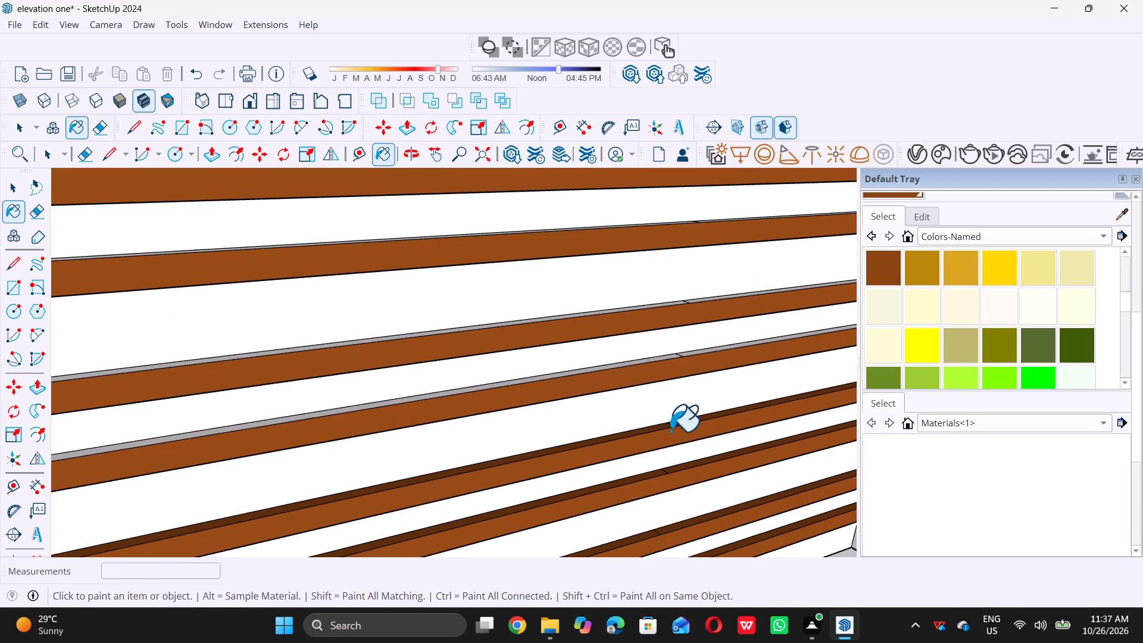
middle_drag(629, 334, 644, 395)
scroll(693, 324, up, 7)
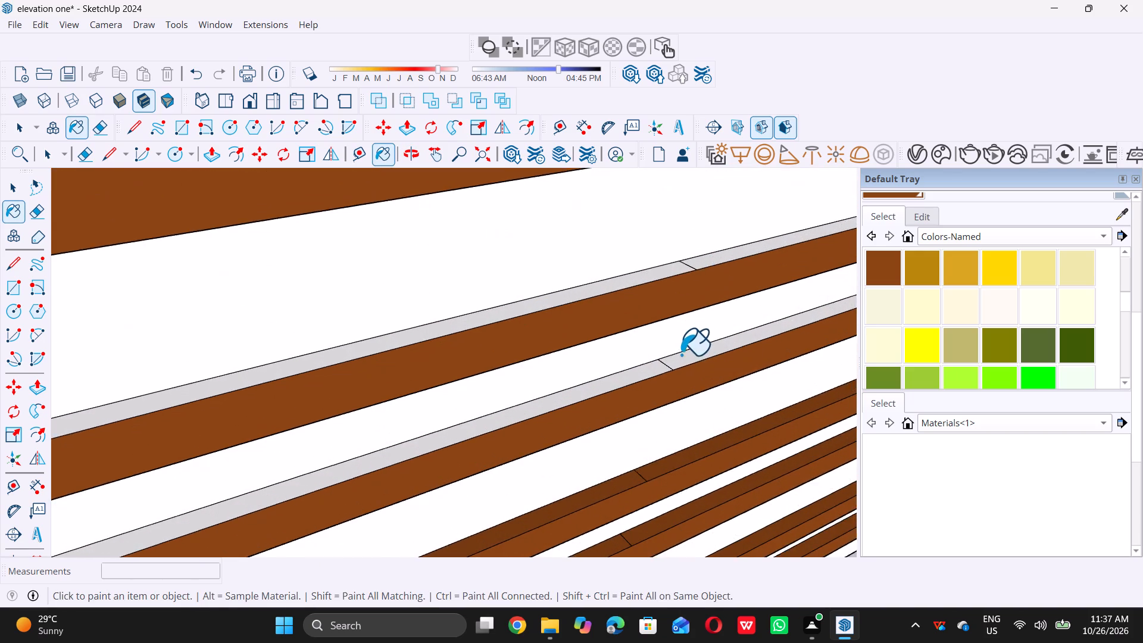
scroll(677, 355, up, 9)
click(686, 360)
click(621, 380)
scroll(621, 389, down, 5)
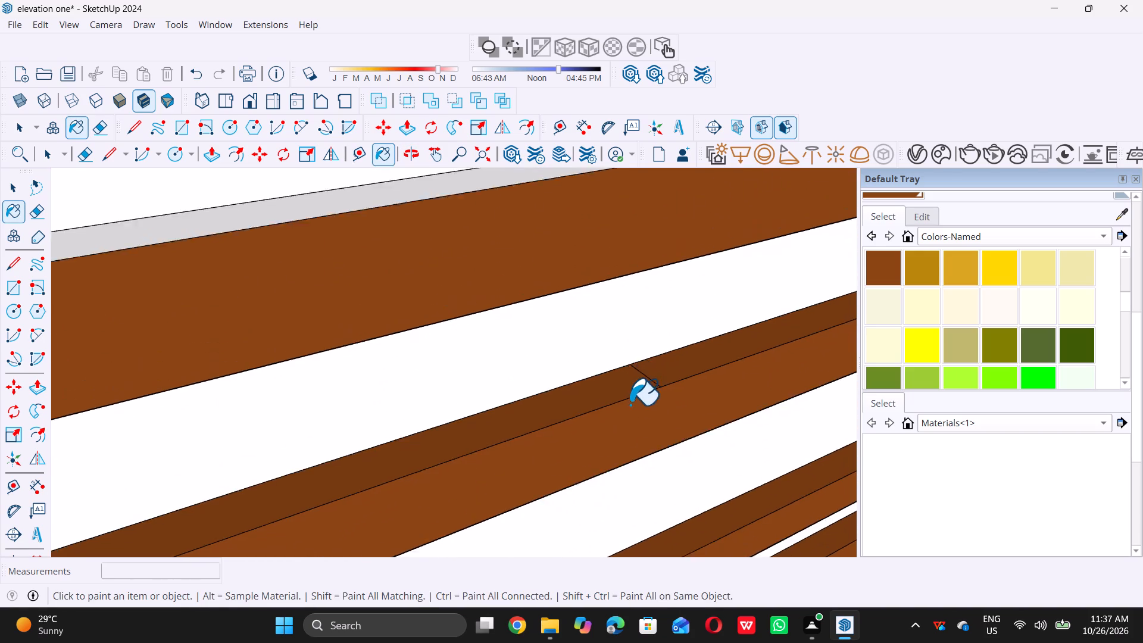
scroll(630, 404, down, 12)
middle_click(631, 402)
scroll(677, 330, up, 11)
click(675, 344)
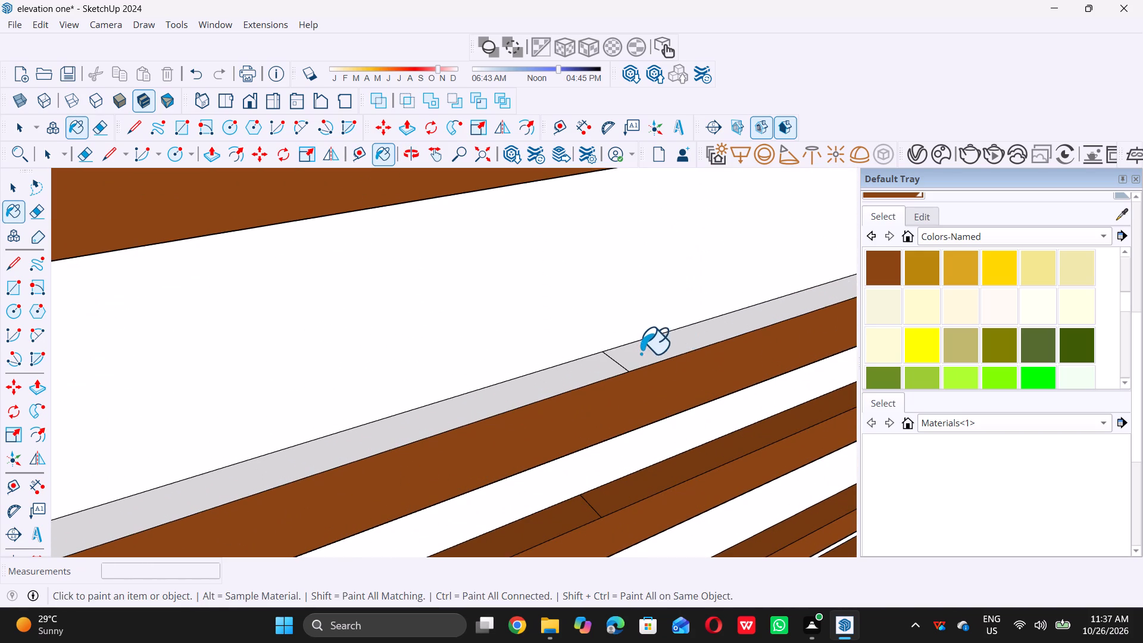
click(580, 370)
Paint both top-face segments of the seventh and eighth louvre slats from the bottom brown.
scroll(587, 373, down, 18)
scroll(635, 340, up, 4)
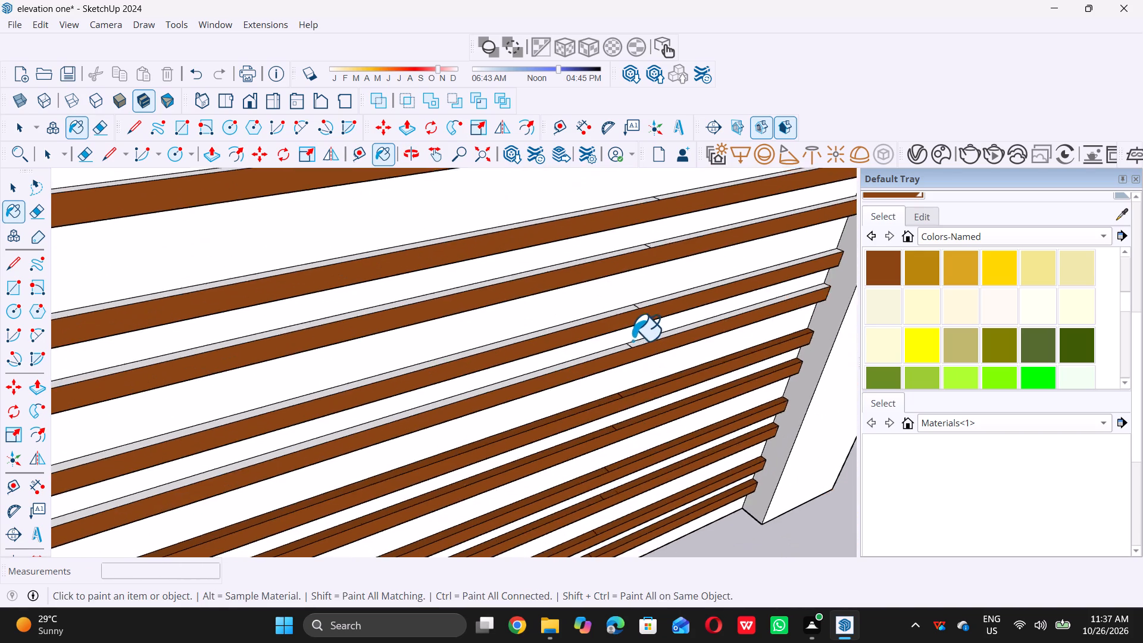
scroll(632, 340, up, 13)
click(653, 336)
click(598, 357)
scroll(609, 370, down, 4)
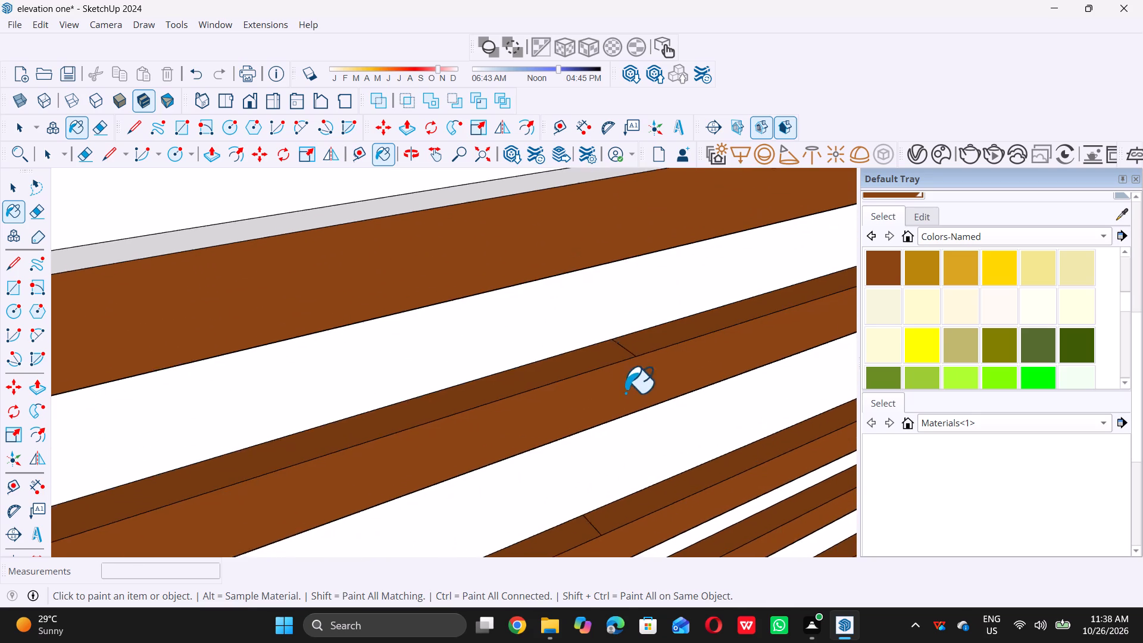
scroll(625, 392, down, 14)
scroll(649, 323, up, 17)
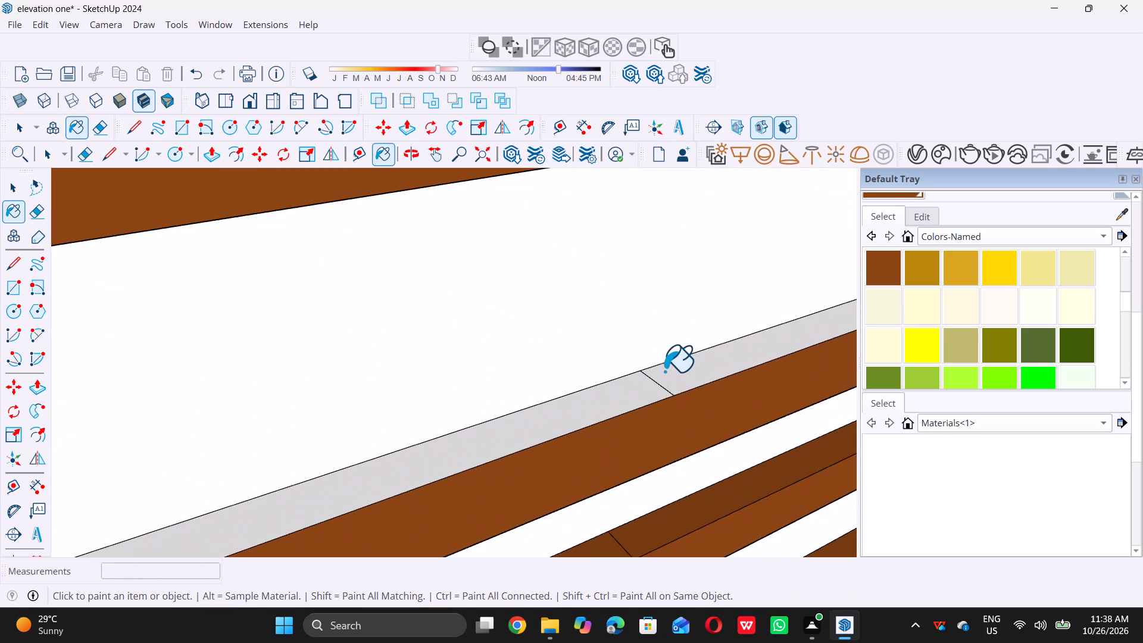
click(680, 371)
click(611, 397)
Paint both top-face segments of the three uppermost louvre slats brown.
scroll(622, 410, down, 19)
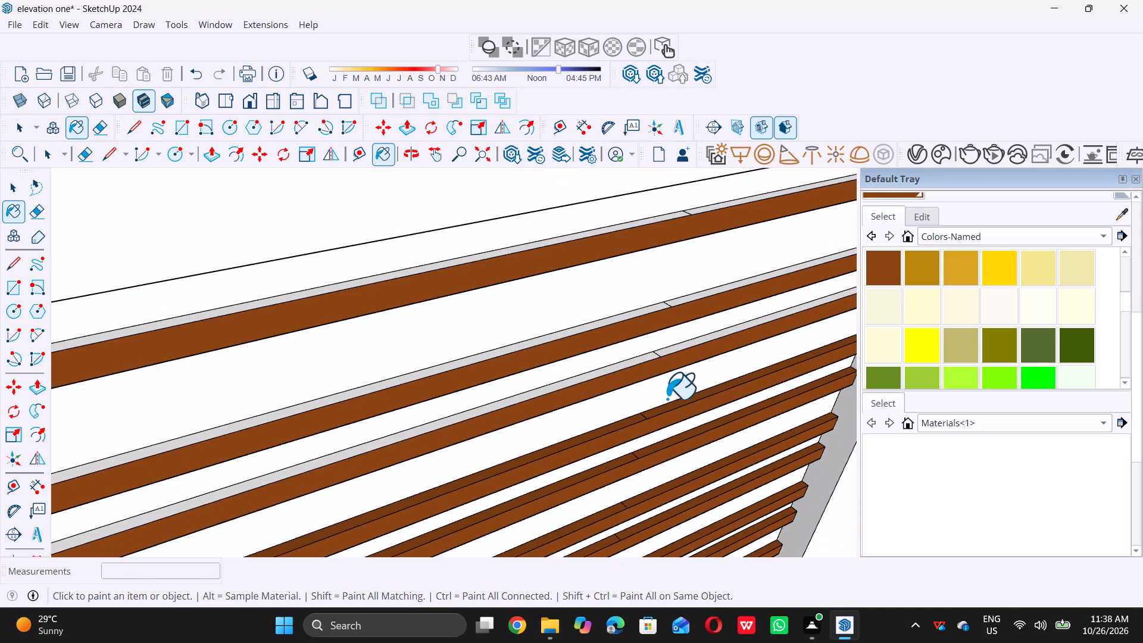
scroll(659, 330, up, 12)
click(686, 367)
click(616, 385)
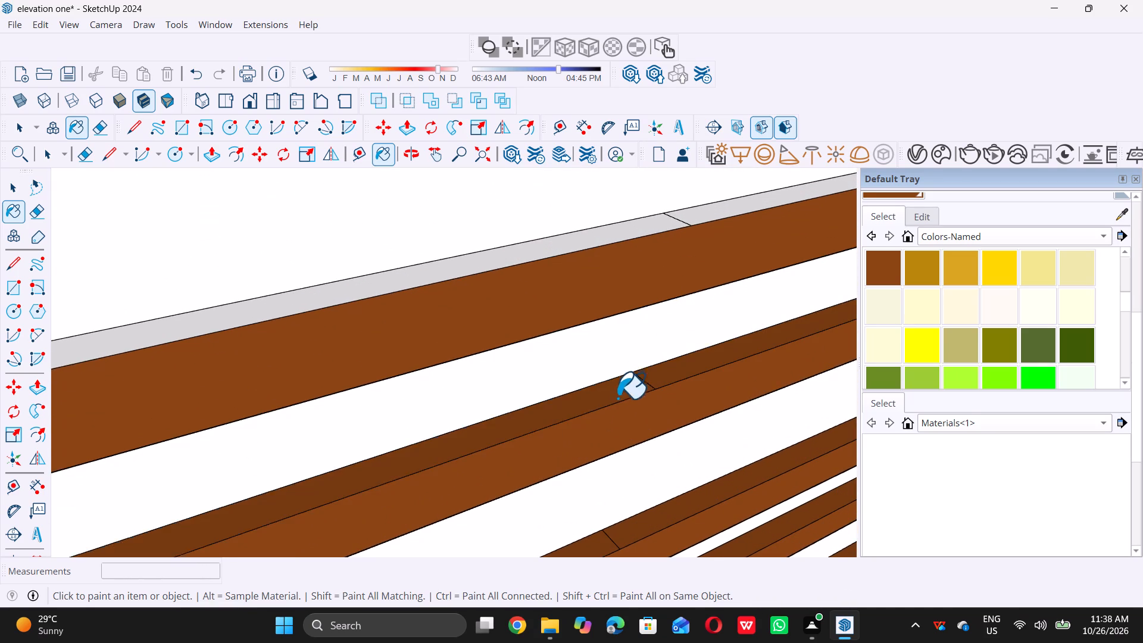
scroll(619, 405, down, 7)
scroll(651, 303, up, 7)
click(684, 317)
click(624, 333)
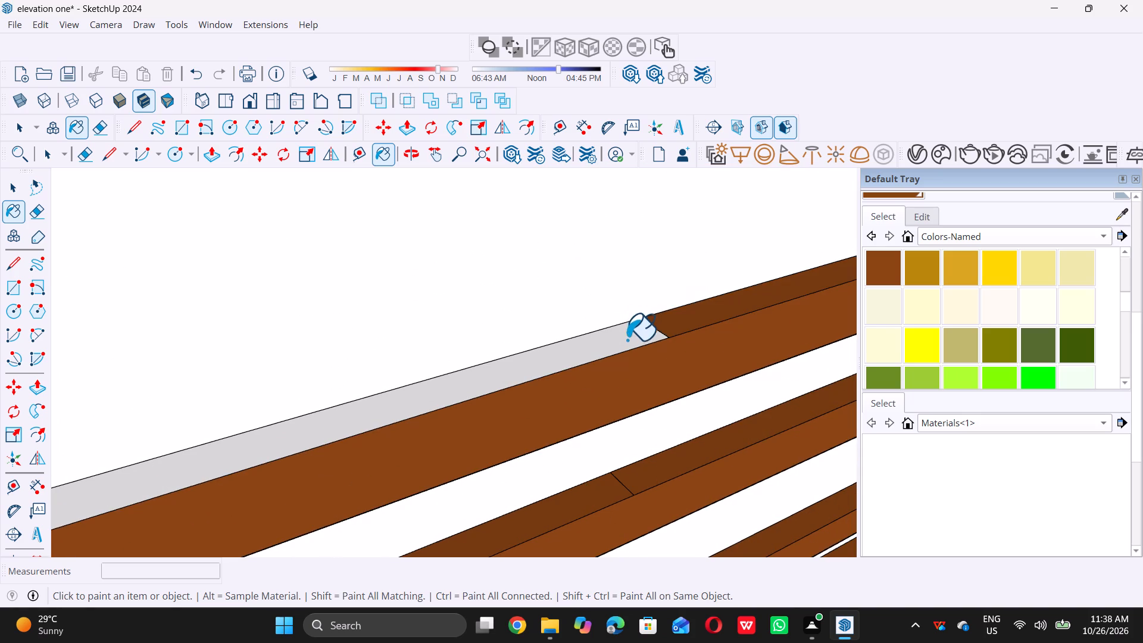
scroll(627, 351, down, 19)
middle_click(635, 367)
scroll(682, 301, up, 11)
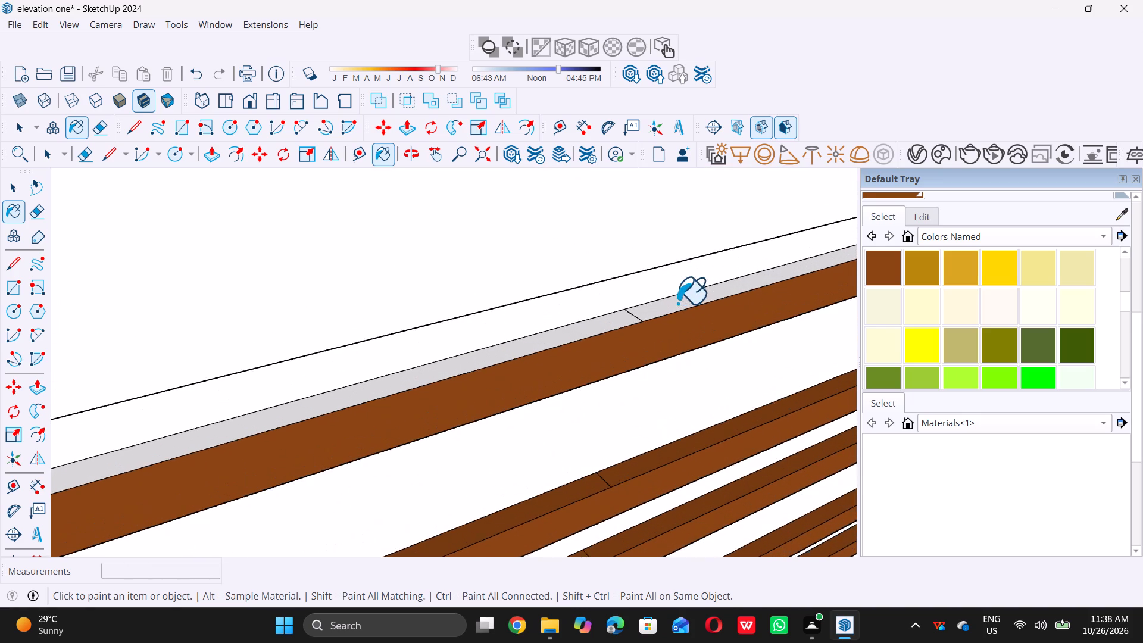
click(677, 303)
click(576, 330)
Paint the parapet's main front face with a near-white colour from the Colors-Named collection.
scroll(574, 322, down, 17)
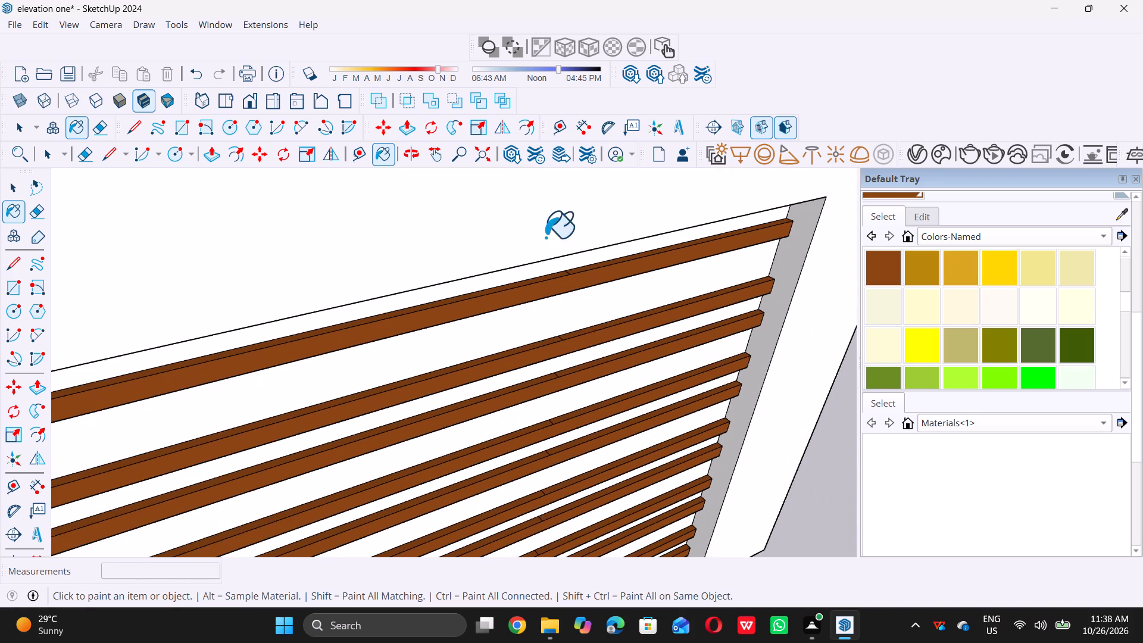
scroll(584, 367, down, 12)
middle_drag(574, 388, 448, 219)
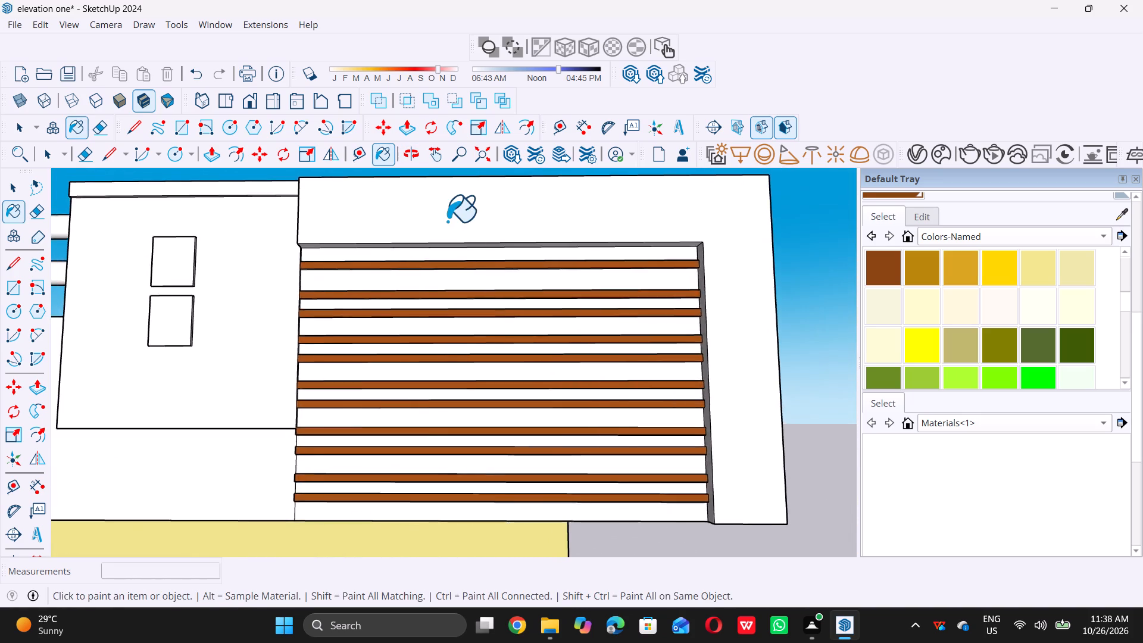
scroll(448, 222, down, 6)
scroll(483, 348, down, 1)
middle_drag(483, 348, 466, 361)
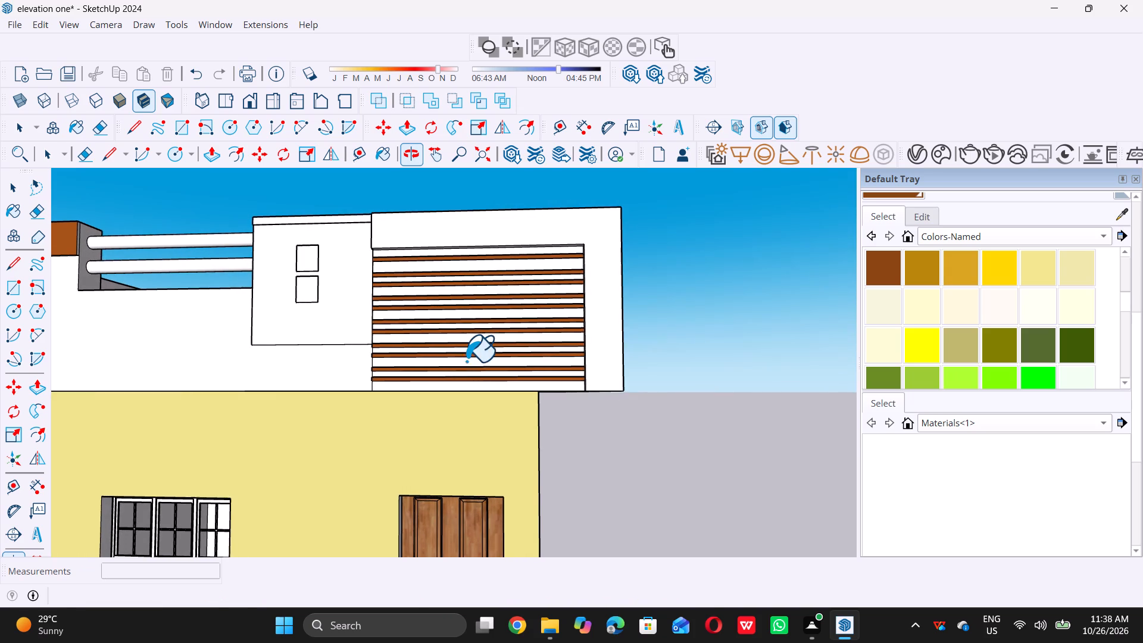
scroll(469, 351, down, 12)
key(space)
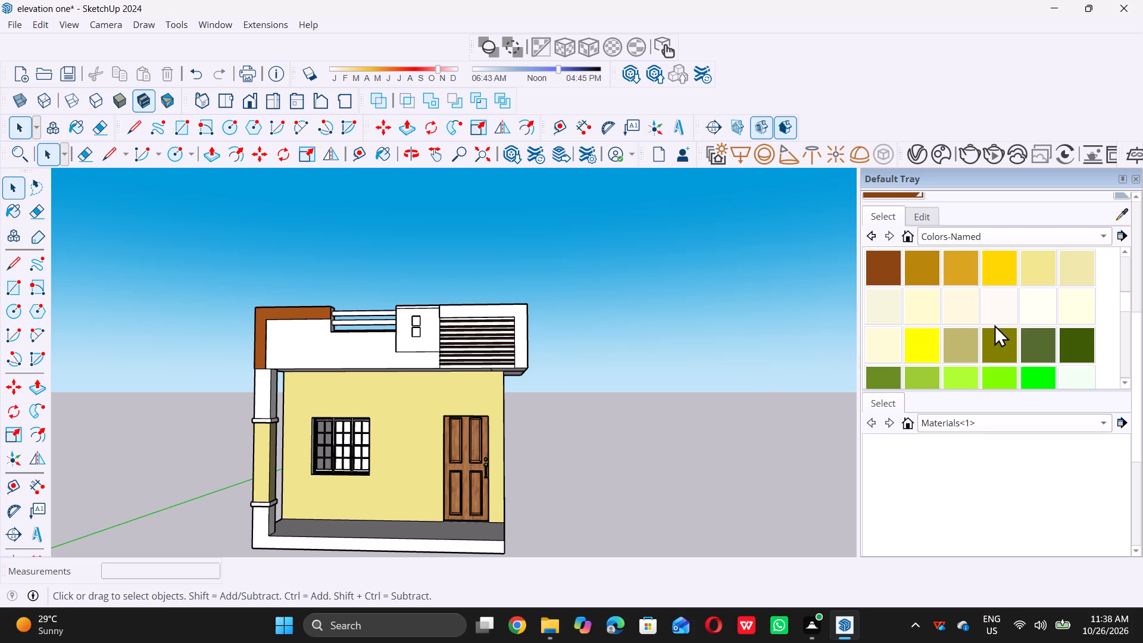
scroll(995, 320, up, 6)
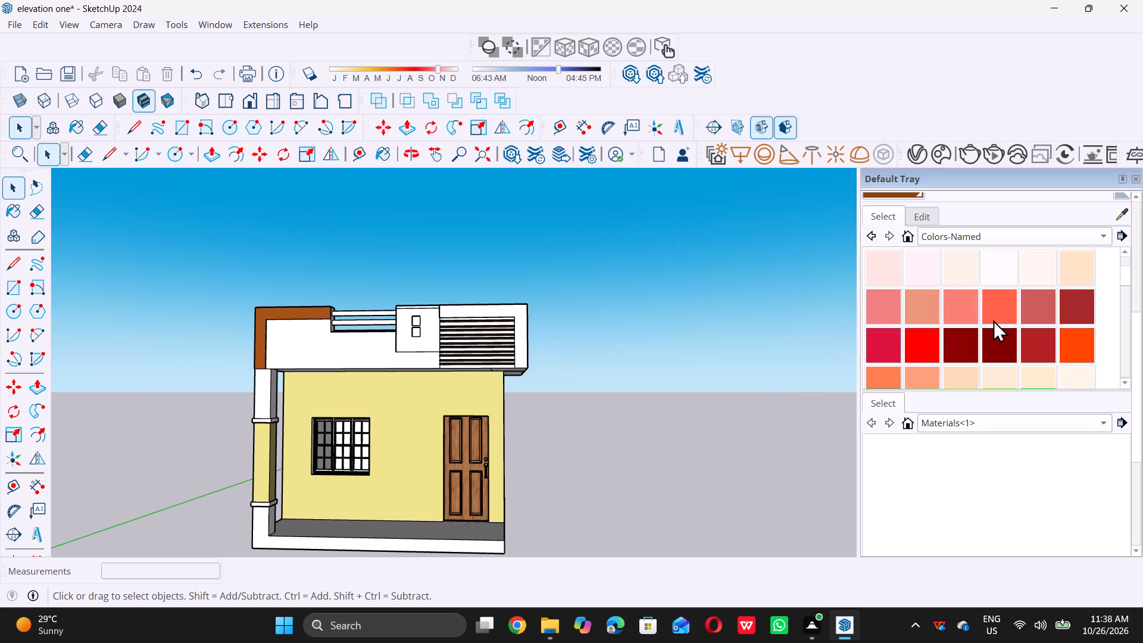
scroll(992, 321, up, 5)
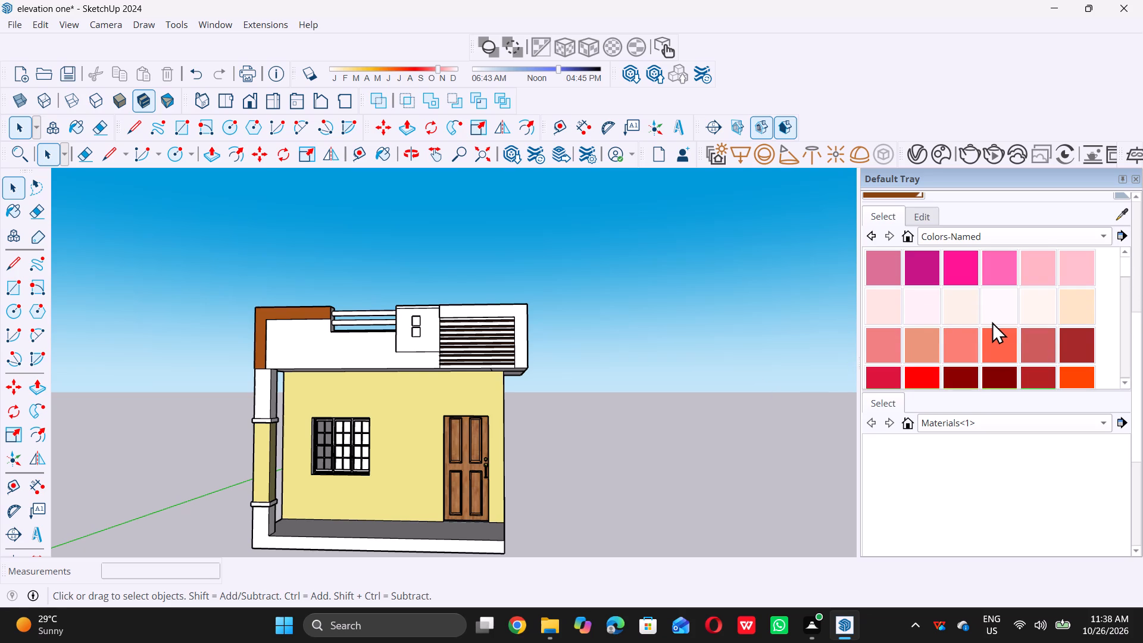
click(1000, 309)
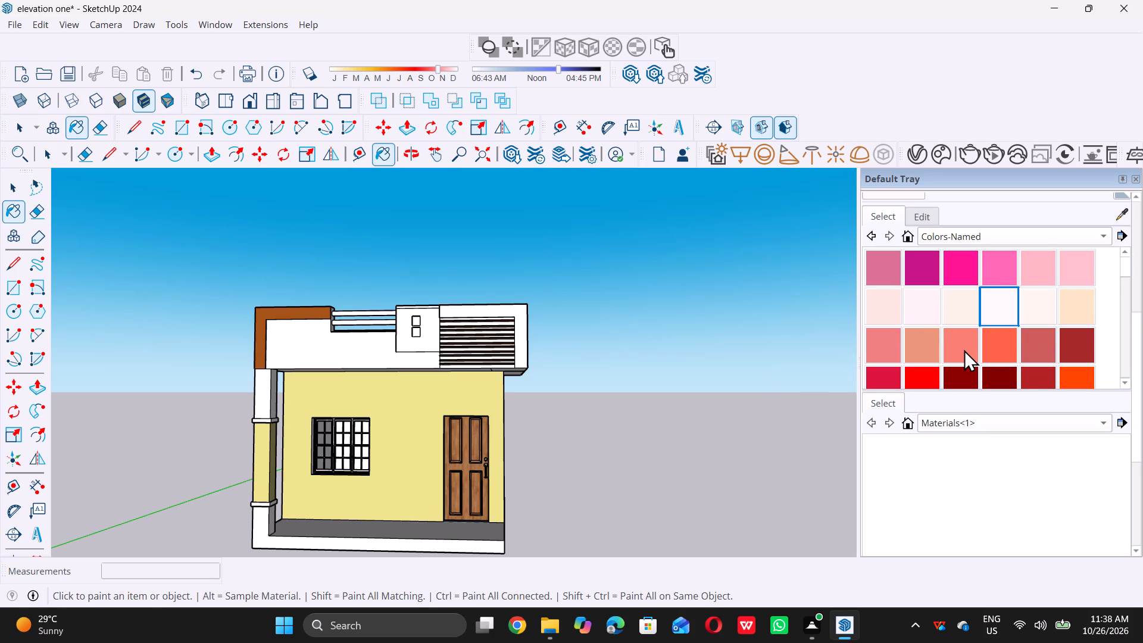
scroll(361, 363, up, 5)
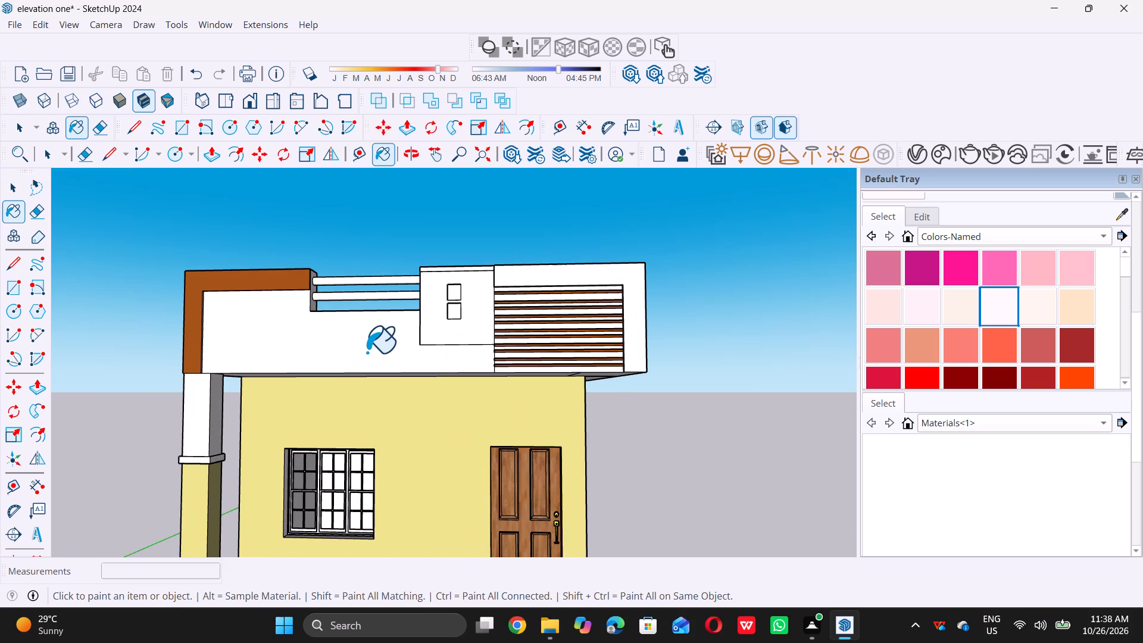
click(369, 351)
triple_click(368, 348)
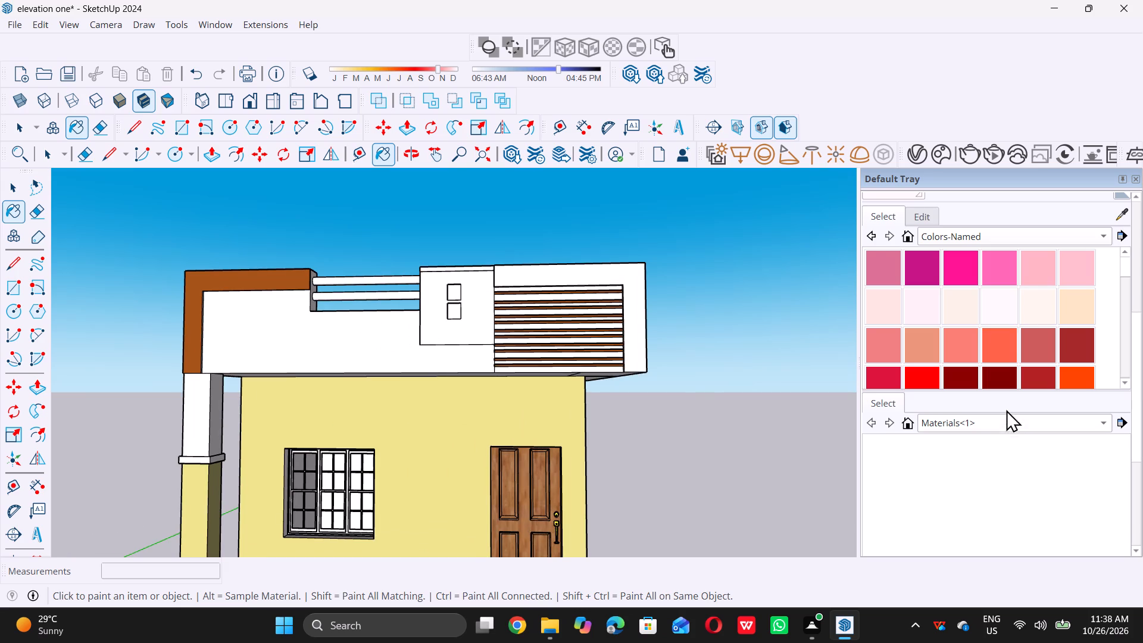
Paint the parapet's front face, the raised block and the frame around the louvres with a pale beige from Colors-Named.
scroll(980, 355, down, 3)
scroll(984, 354, up, 12)
scroll(991, 336, down, 5)
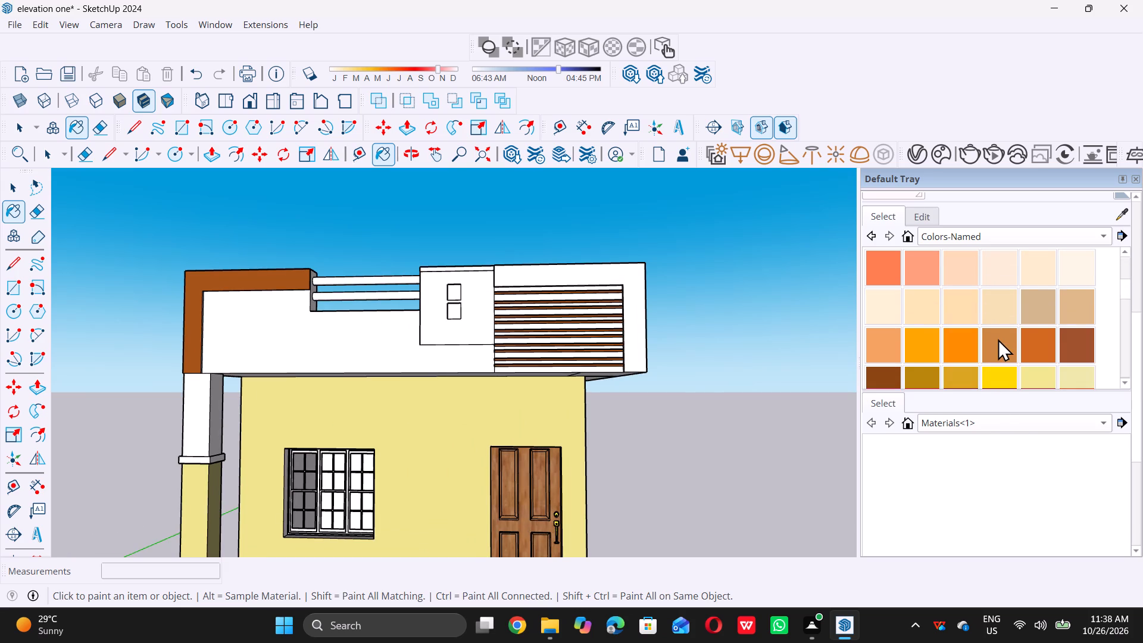
scroll(1002, 340, down, 2)
click(1083, 312)
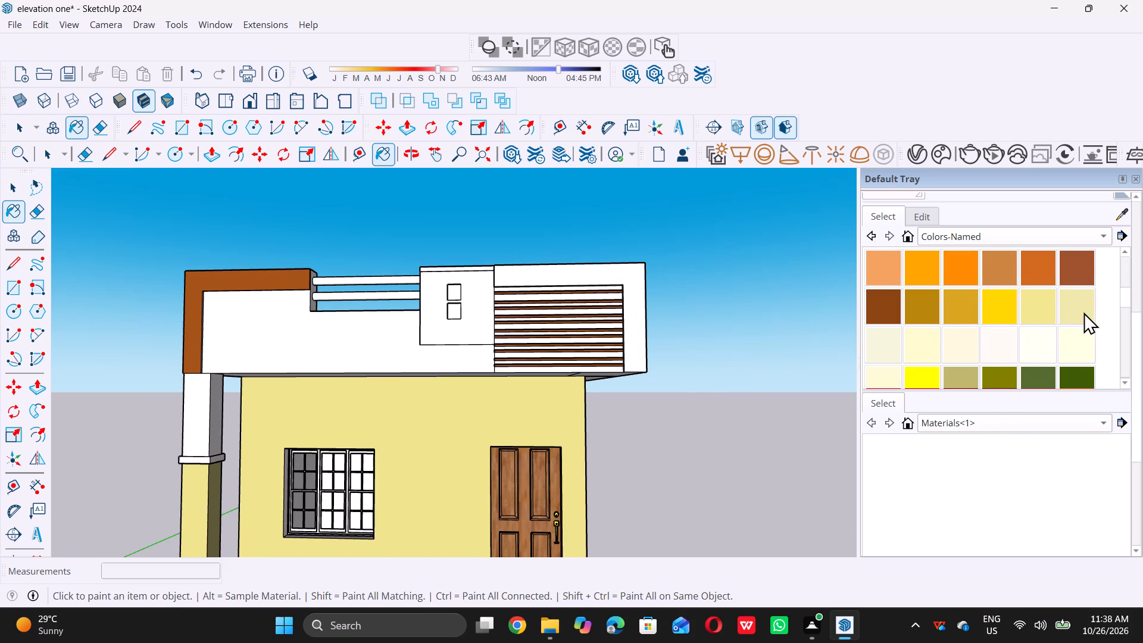
click(373, 338)
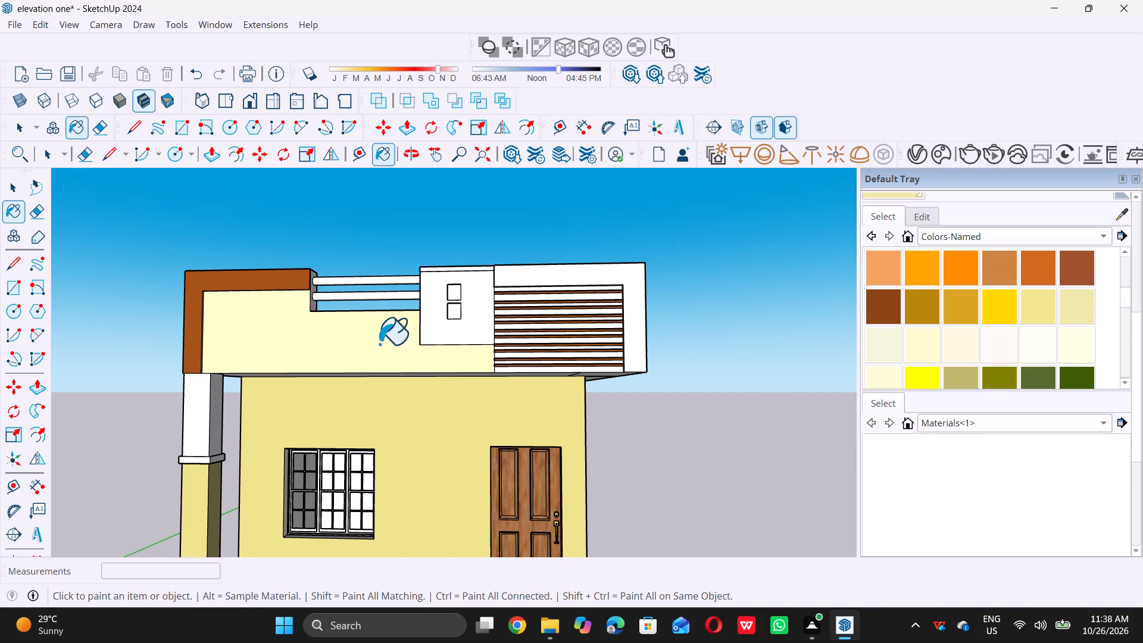
click(473, 325)
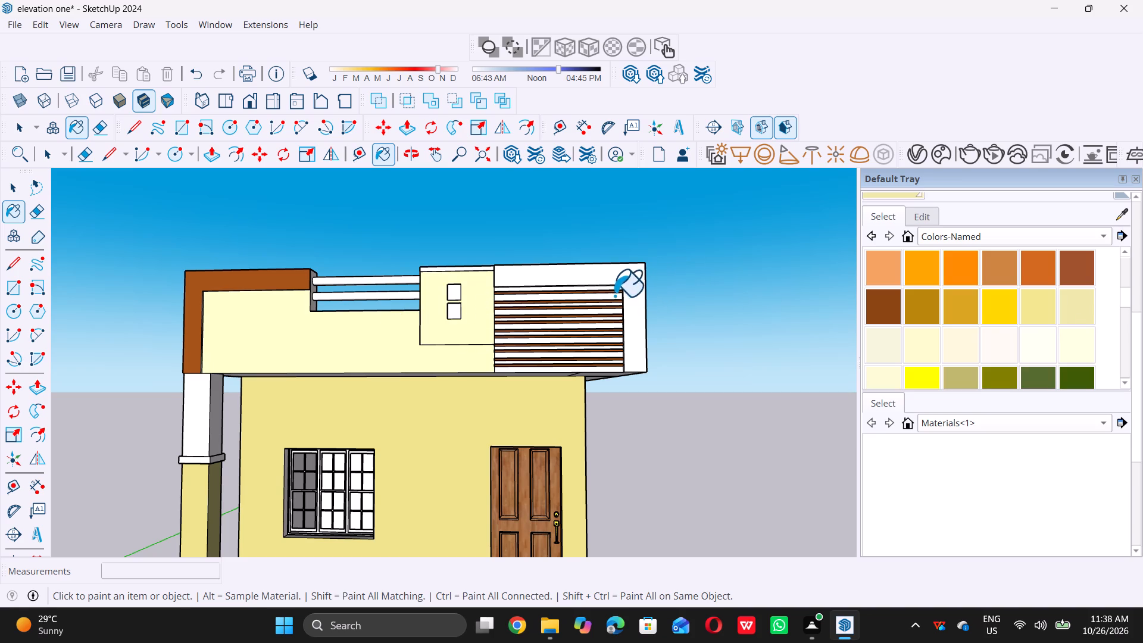
click(633, 277)
Darken the parapet's beige material by lowering its brightness in the Color Wheel picker.
scroll(944, 306, up, 3)
scroll(941, 302, down, 3)
click(923, 216)
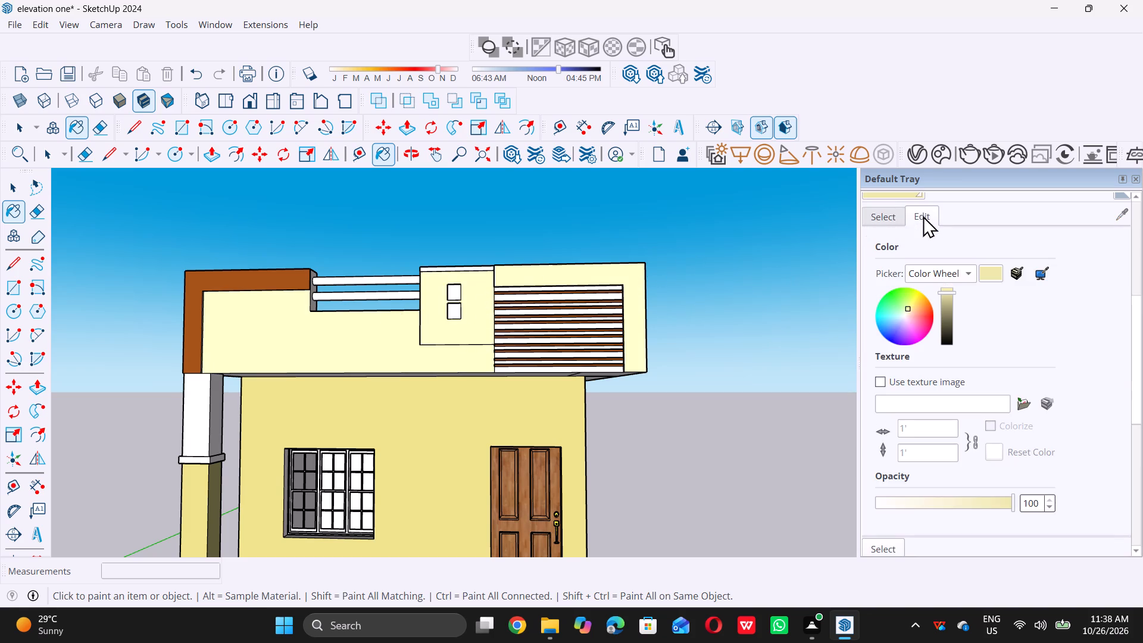
drag(948, 289, 947, 298)
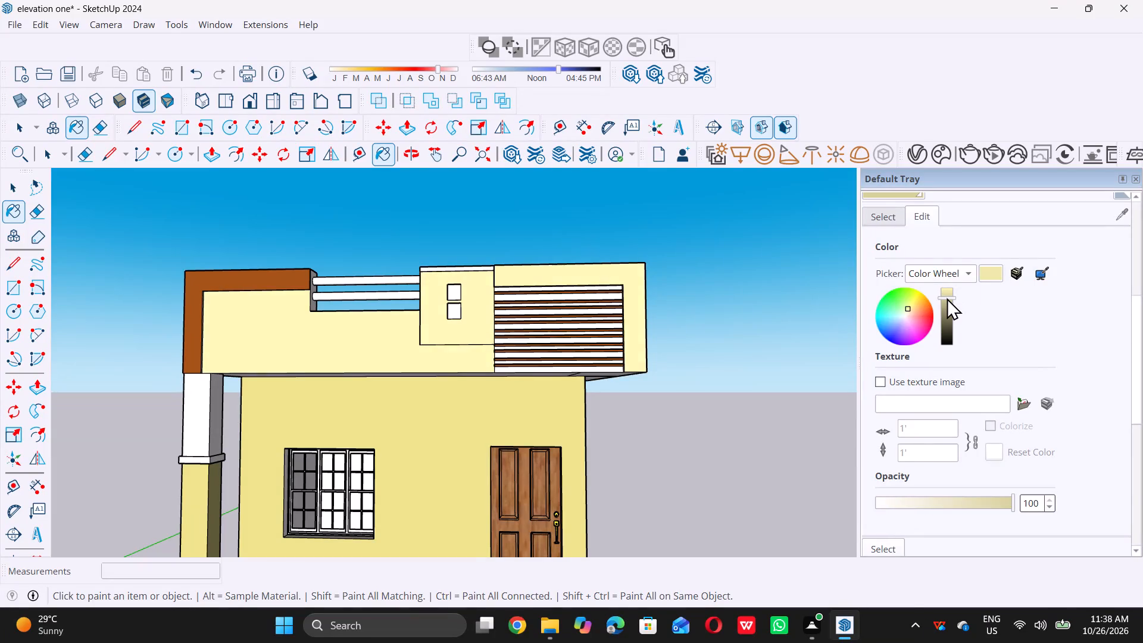
drag(947, 298, 944, 305)
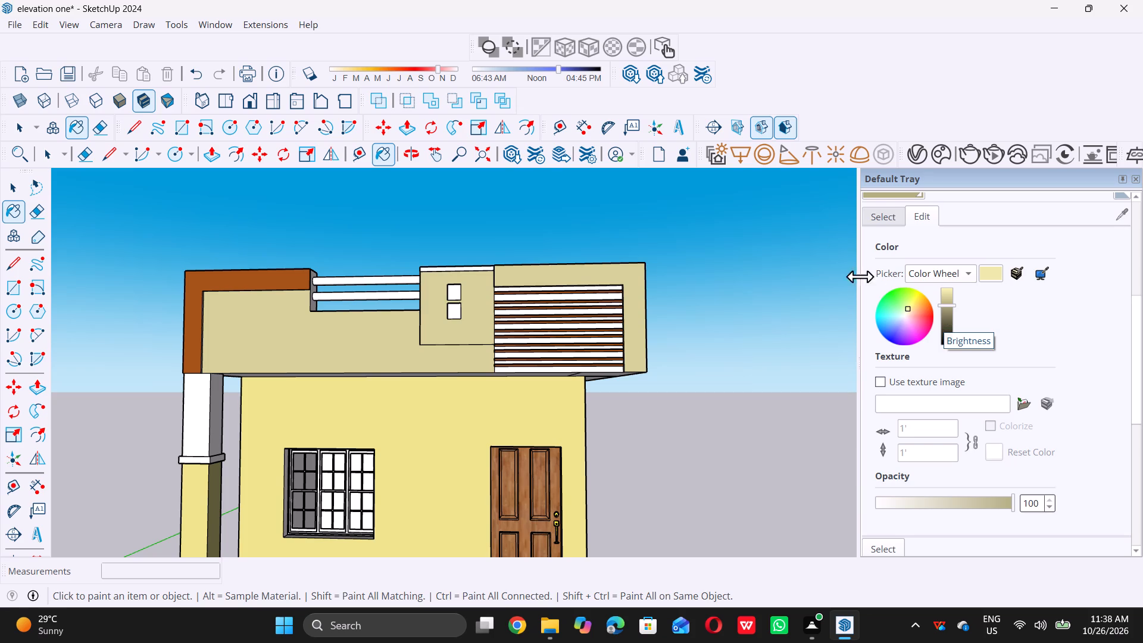
Examine the house's exterior colours from the front, the side and a distance.
scroll(496, 348, down, 1)
scroll(333, 289, down, 5)
middle_drag(315, 351, 330, 369)
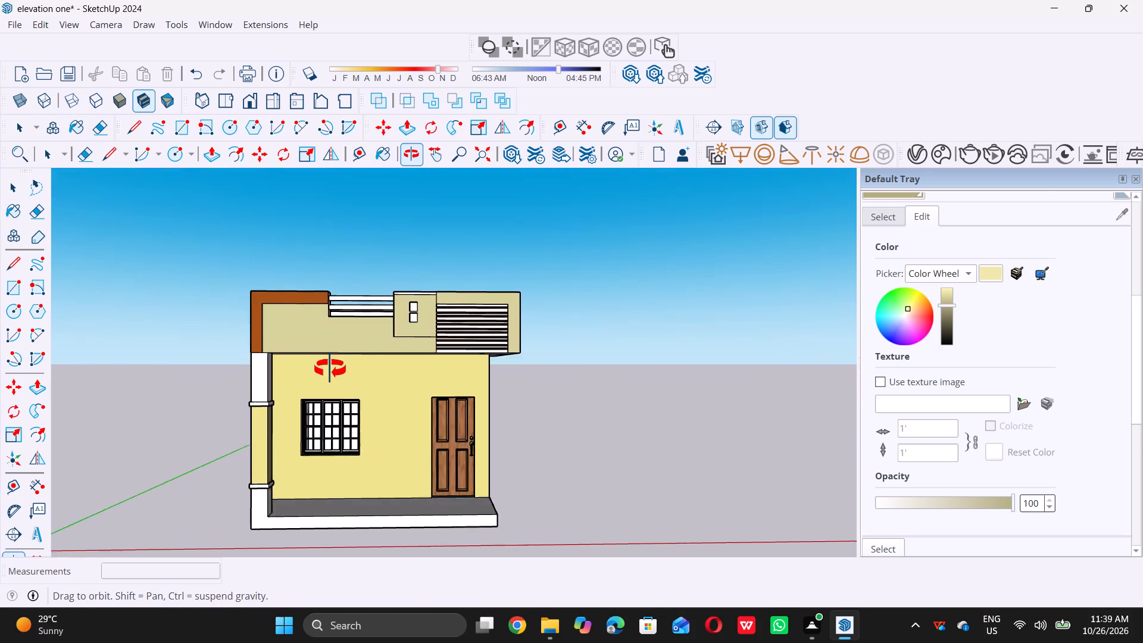
middle_drag(330, 369, 327, 372)
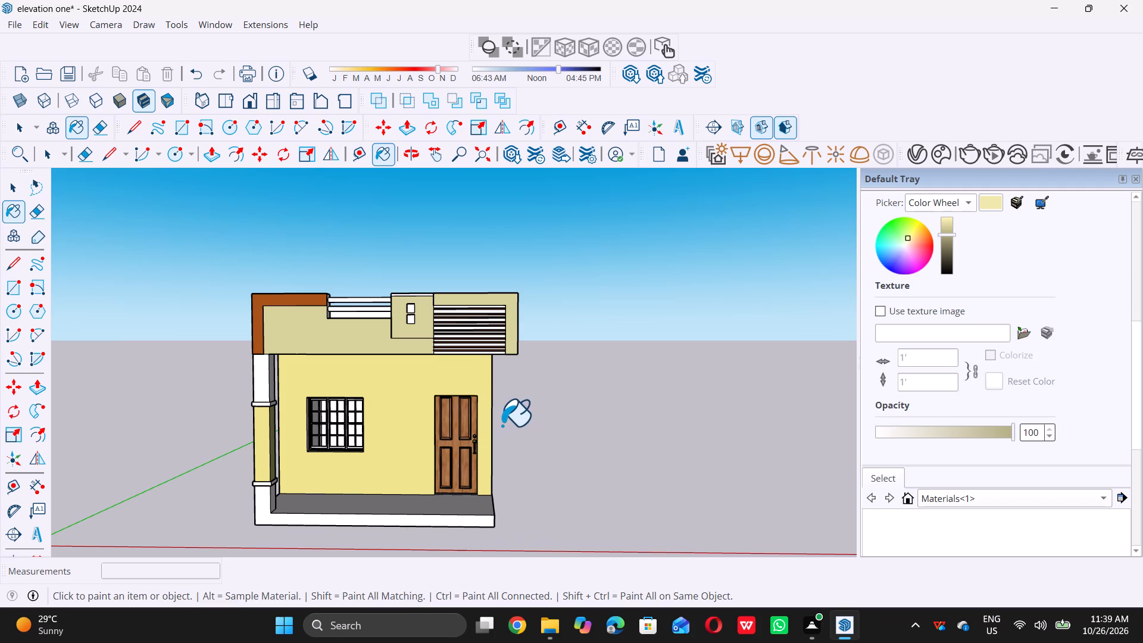
middle_drag(508, 407, 376, 423)
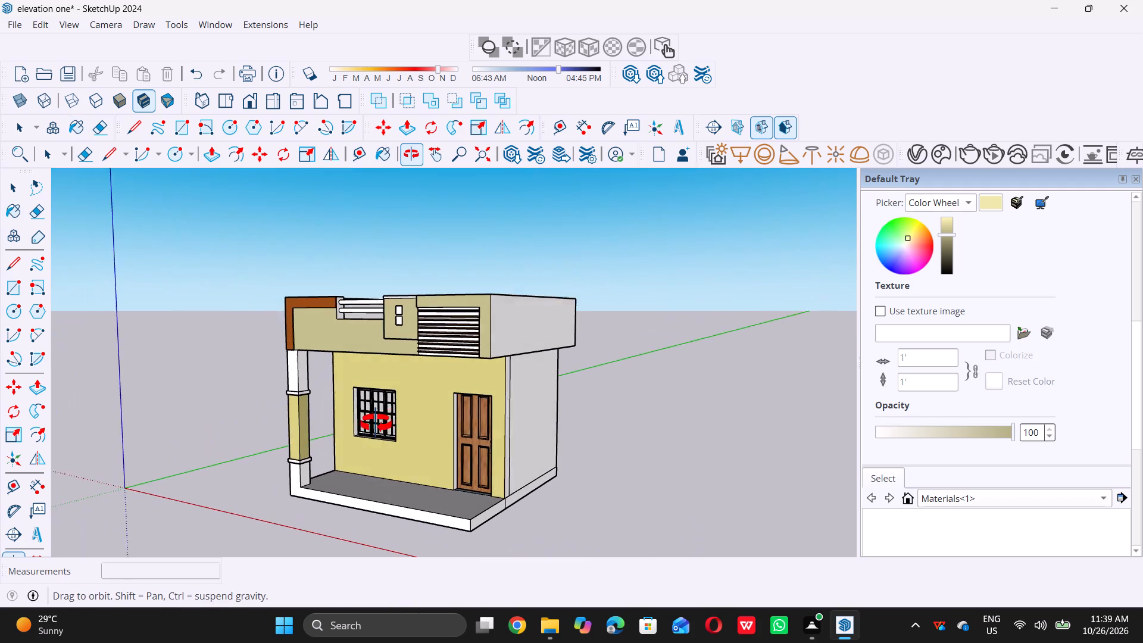
middle_drag(376, 423, 391, 424)
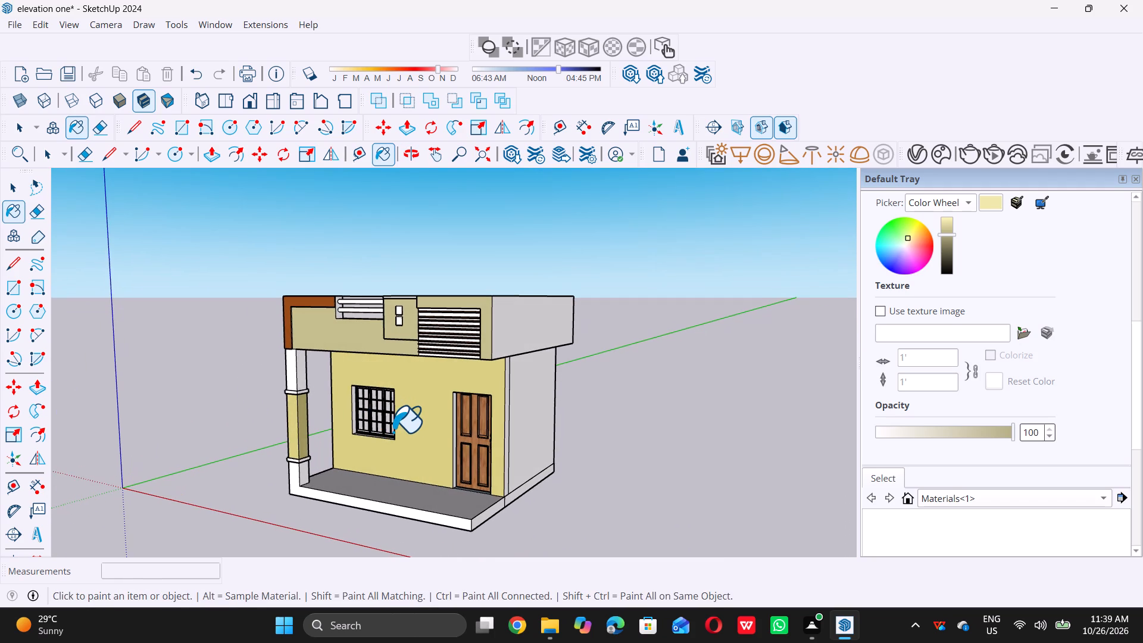
middle_drag(539, 416, 539, 416)
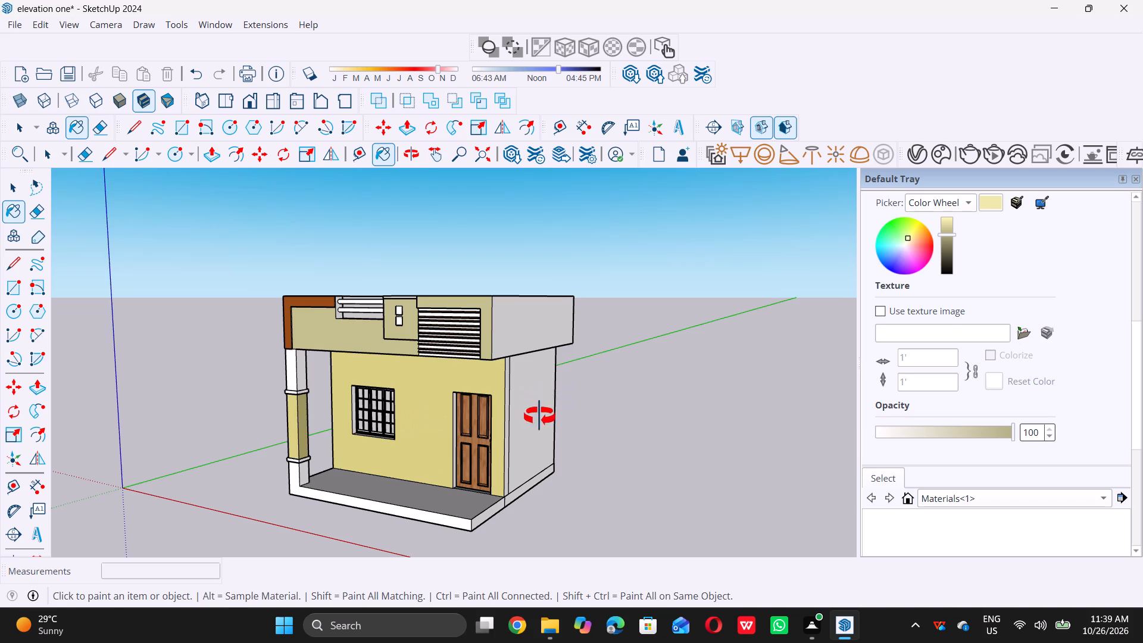
middle_drag(539, 416, 657, 419)
scroll(649, 414, down, 7)
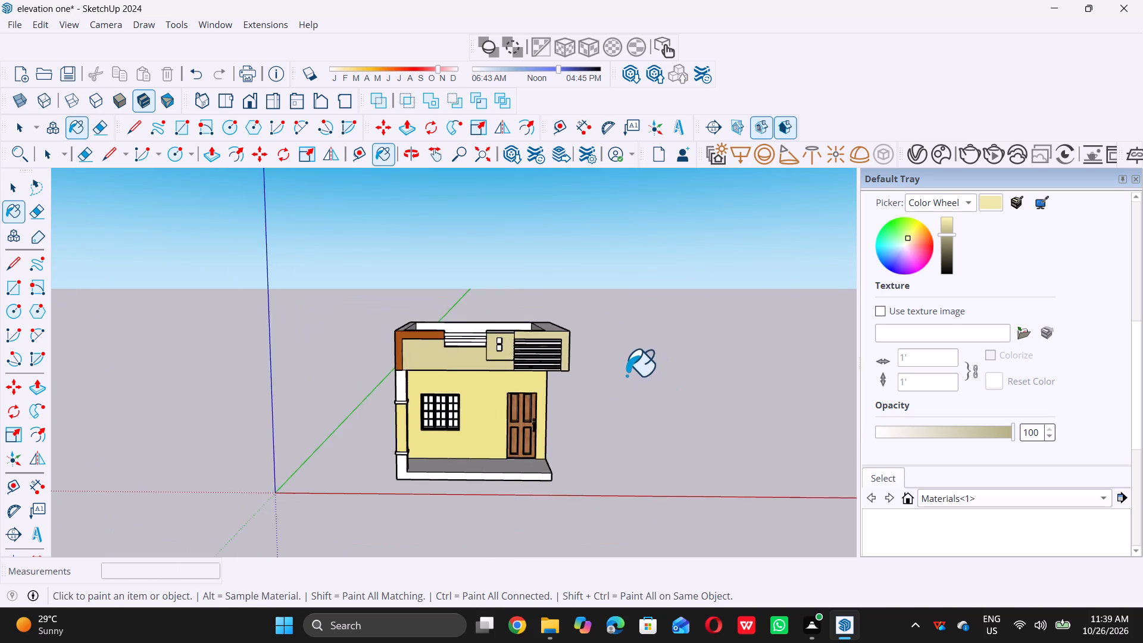
scroll(626, 375, down, 3)
middle_drag(605, 422, 573, 406)
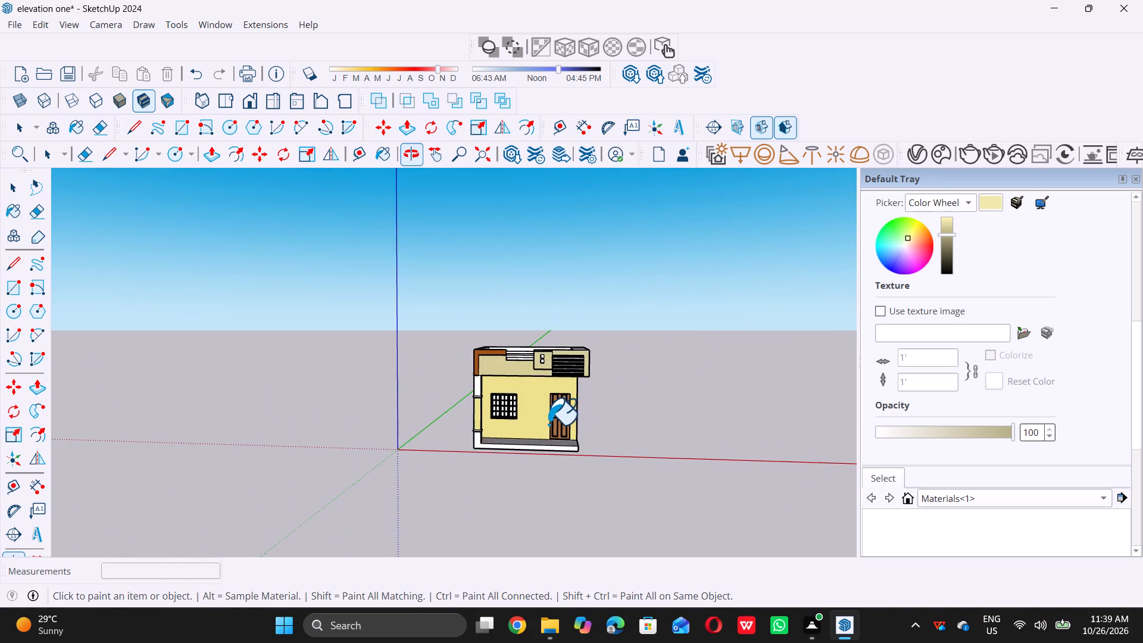
Examine the house's exterior colours and parapet from the front, both sides and a distance.
scroll(548, 424, up, 5)
key(space)
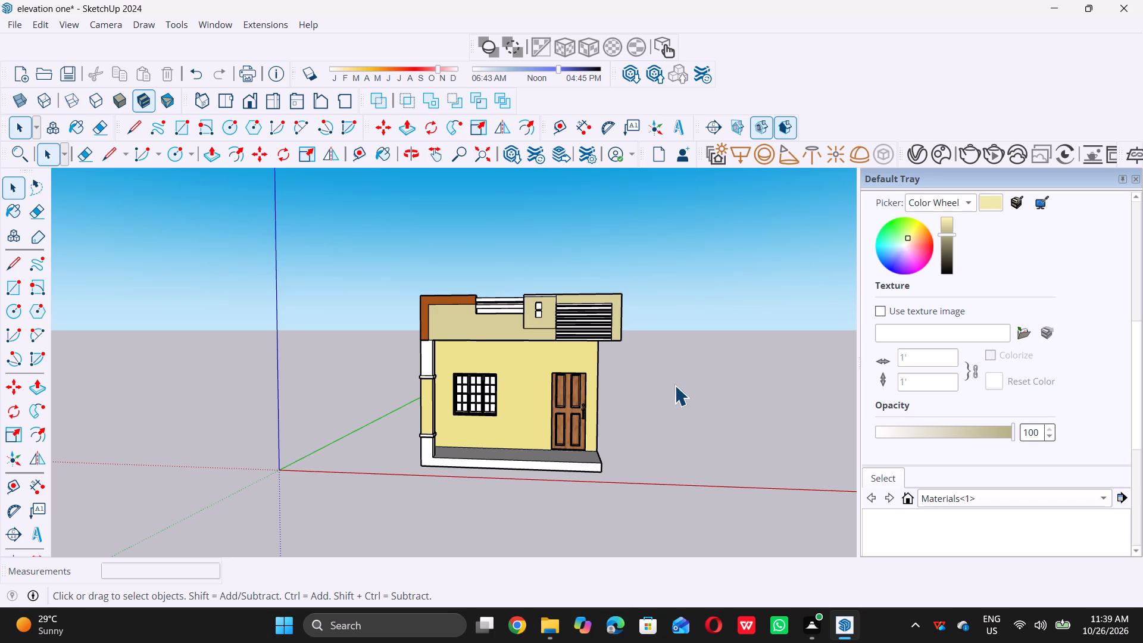
scroll(598, 389, down, 4)
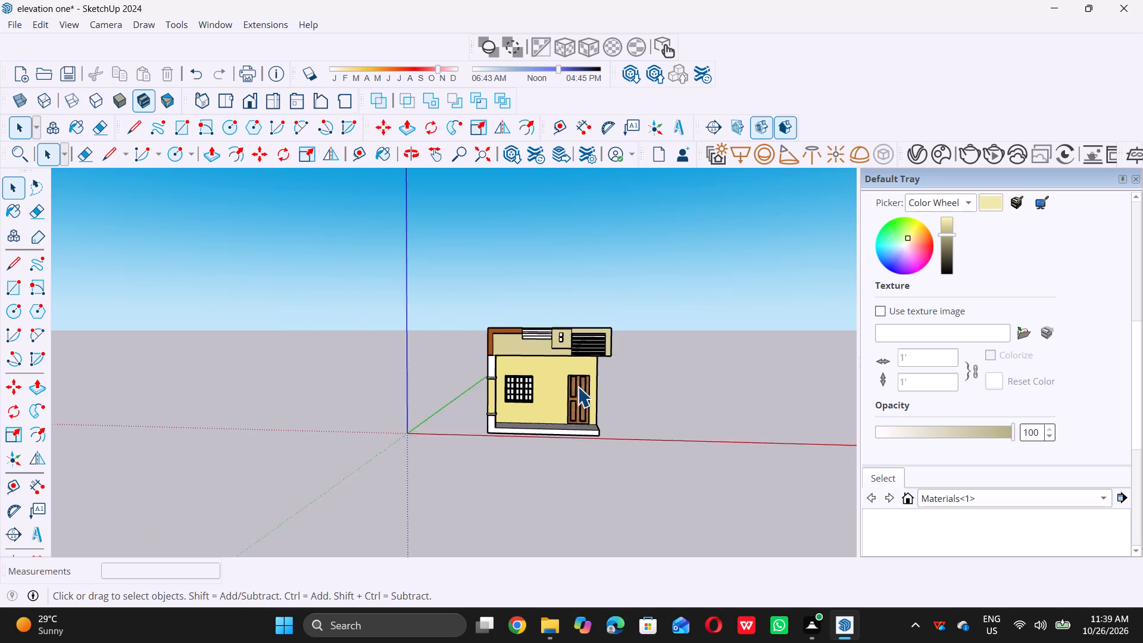
scroll(577, 386, down, 2)
middle_drag(566, 393, 506, 411)
scroll(589, 389, up, 6)
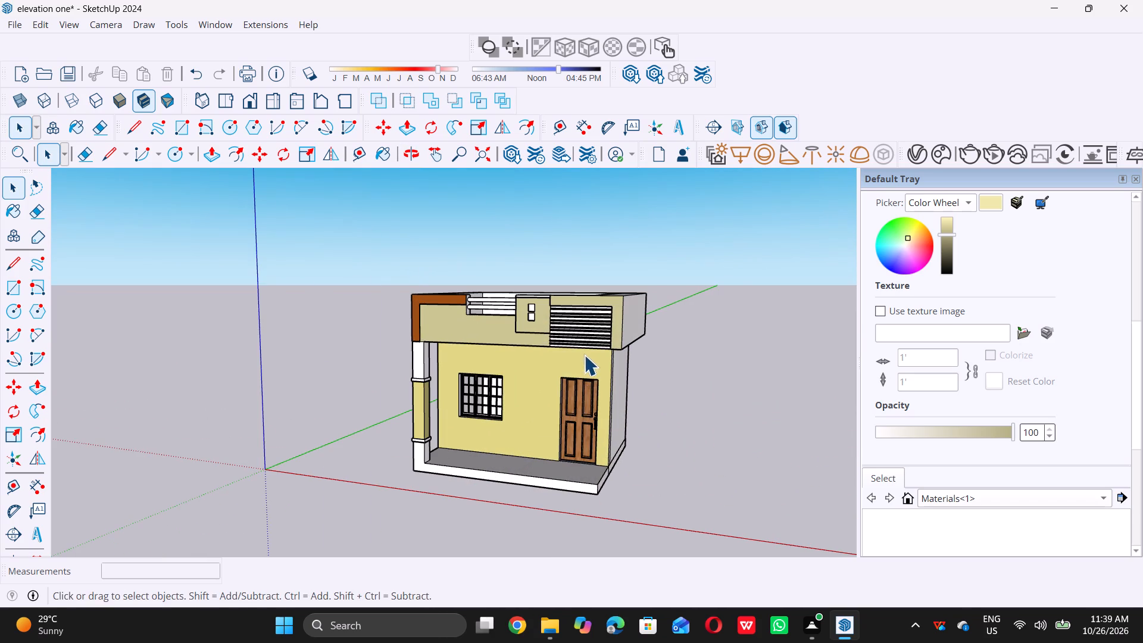
scroll(532, 433, down, 5)
middle_drag(539, 442, 602, 441)
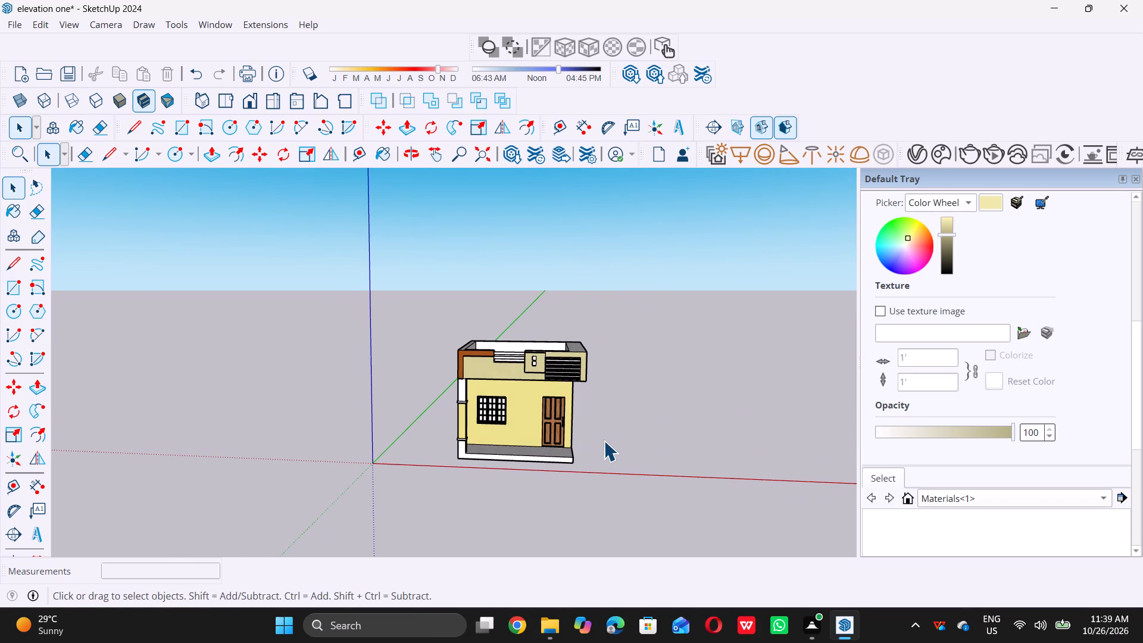
scroll(584, 474, down, 4)
middle_drag(560, 479, 529, 444)
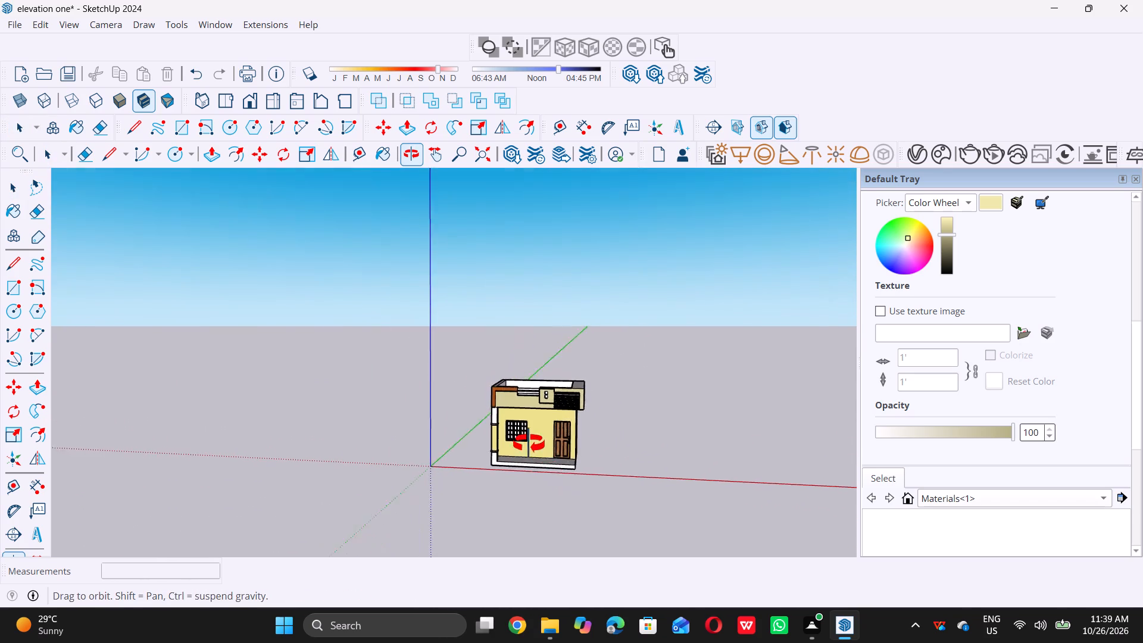
middle_drag(529, 444, 466, 426)
scroll(466, 426, up, 5)
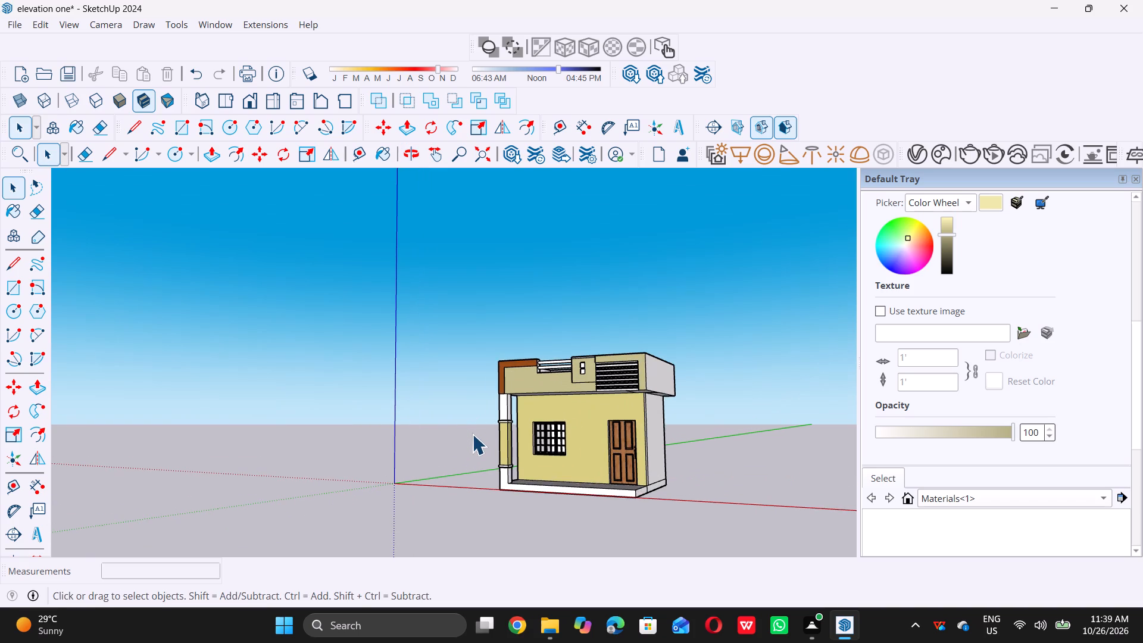
scroll(472, 434, down, 5)
middle_drag(470, 439, 625, 456)
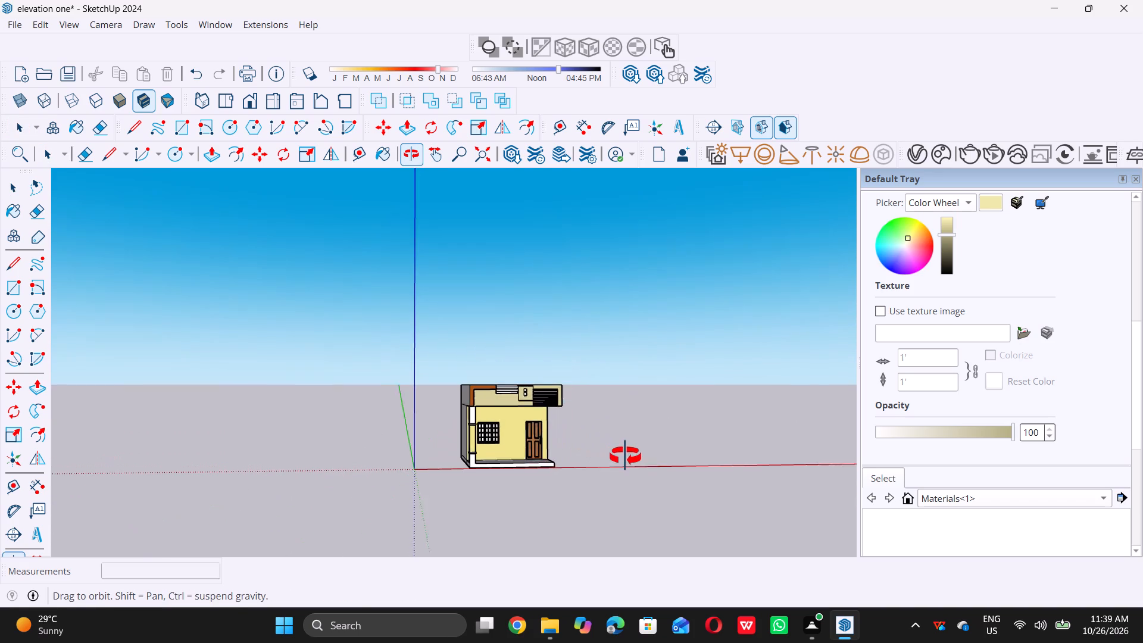
middle_drag(625, 456, 625, 458)
scroll(489, 442, up, 12)
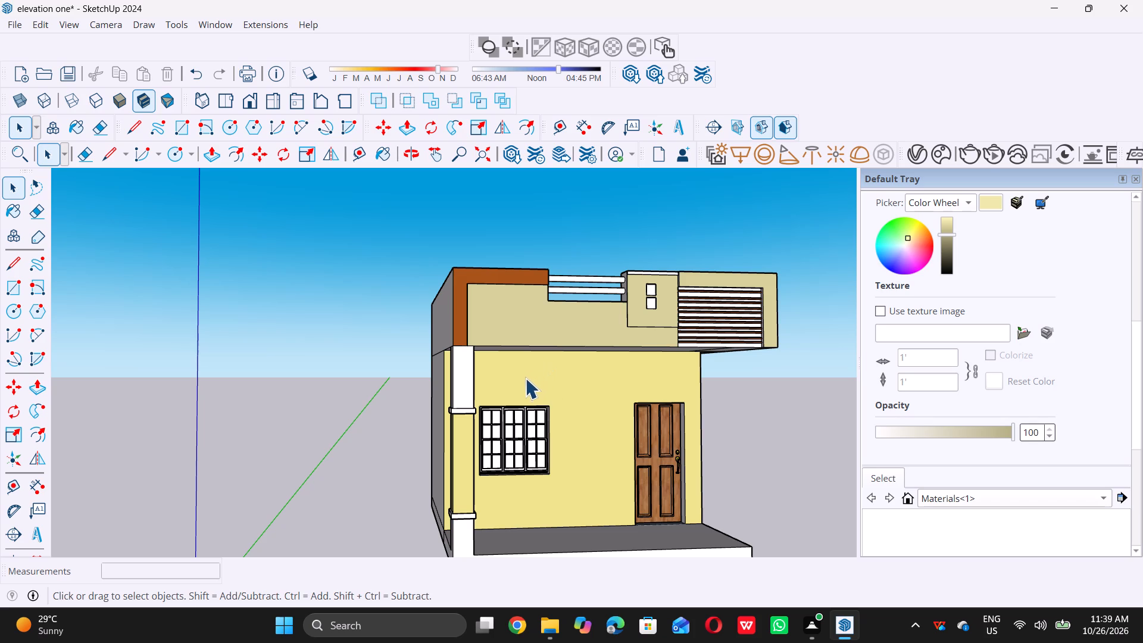
scroll(561, 336, down, 4)
middle_drag(501, 376, 488, 379)
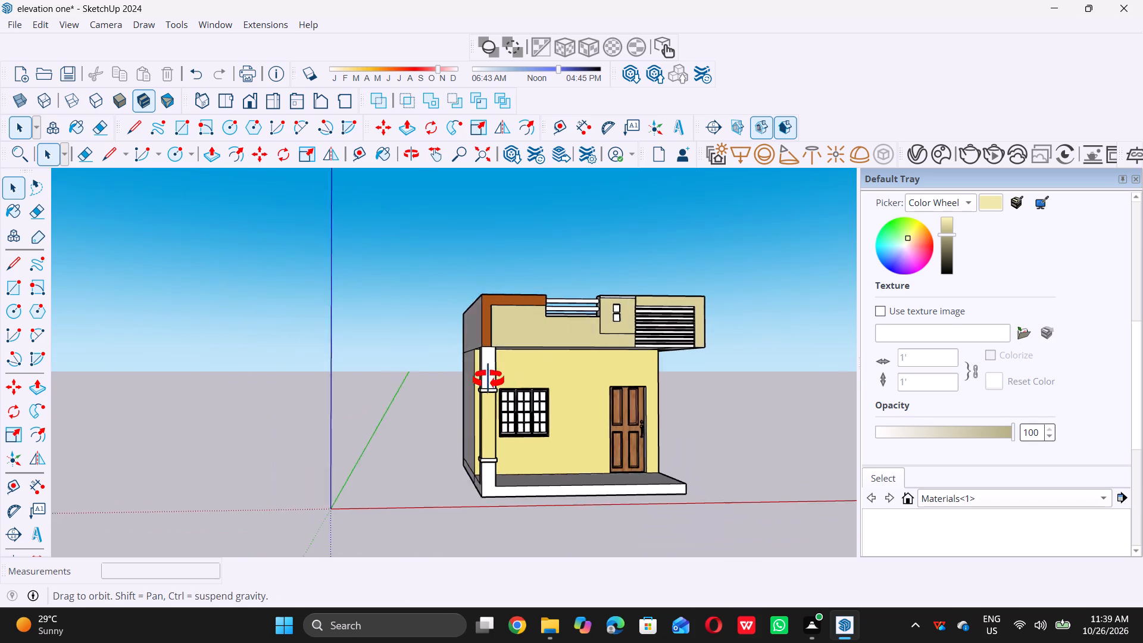
middle_drag(488, 379, 432, 387)
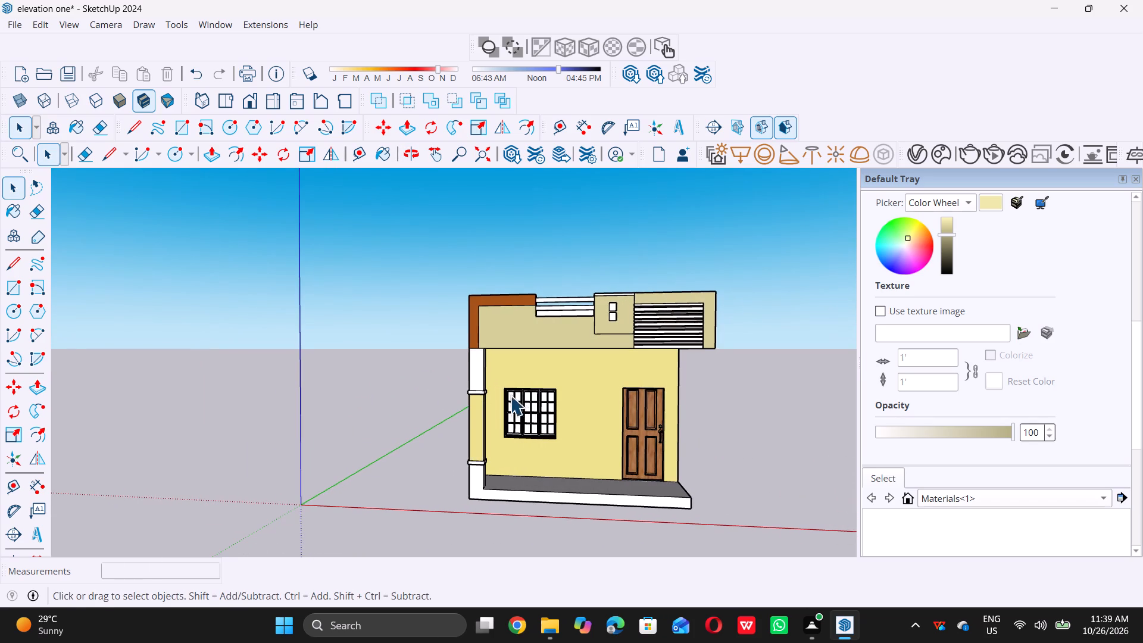
scroll(536, 339, up, 2)
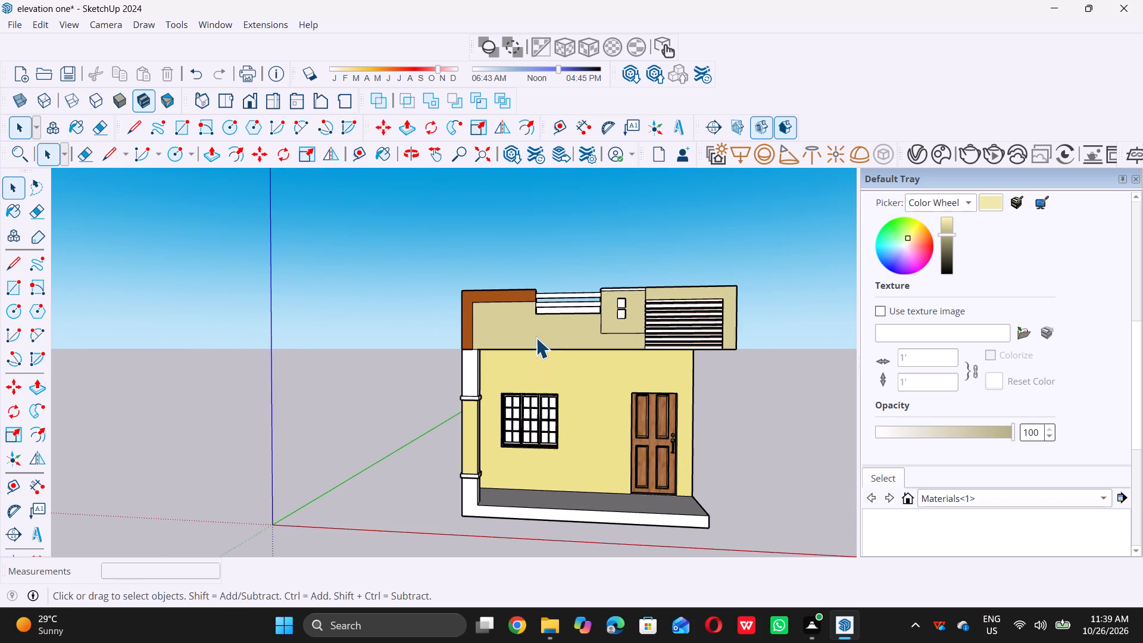
Draw a horizontal rectangle about 2' 11 13/16" by 5 1/2" on the parapet's beige face, inside the brown border.
key(r)
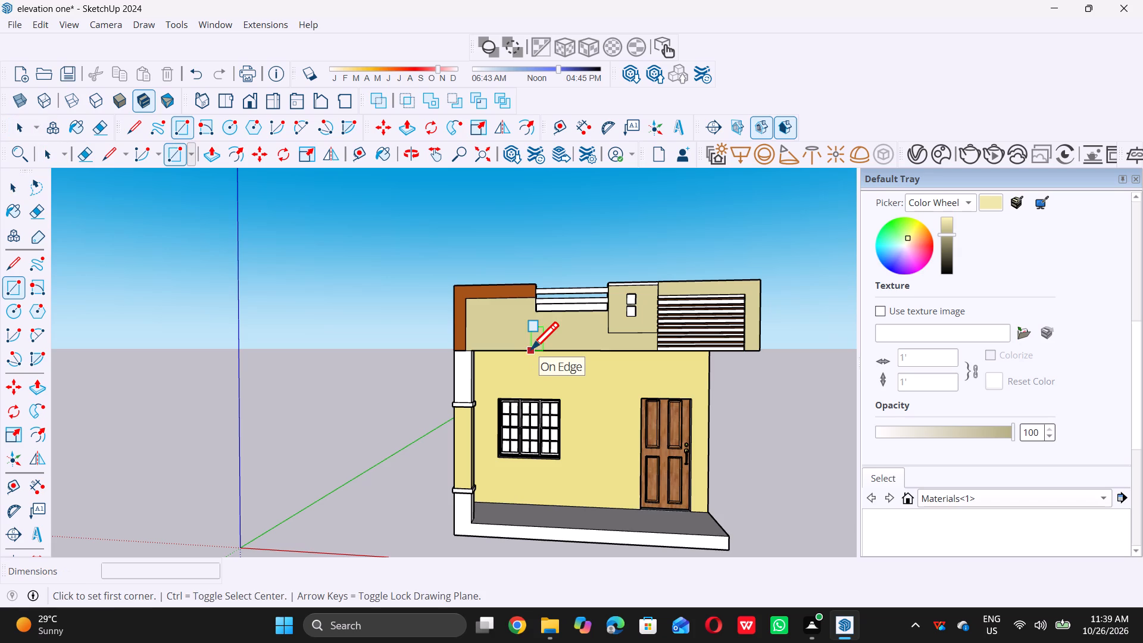
scroll(498, 331, up, 5)
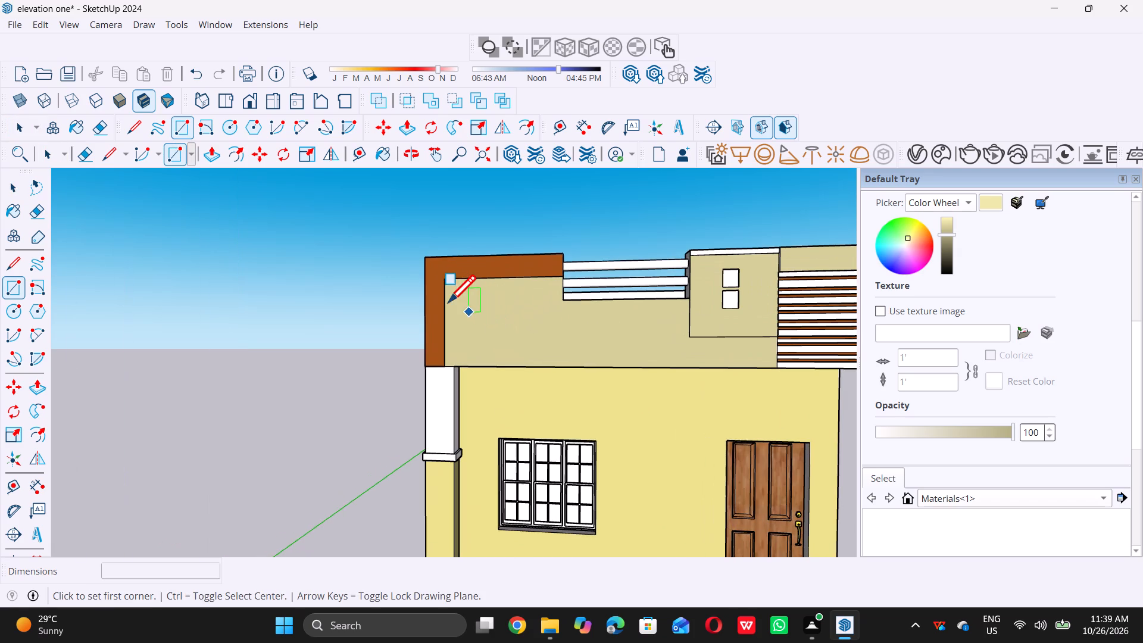
click(457, 299)
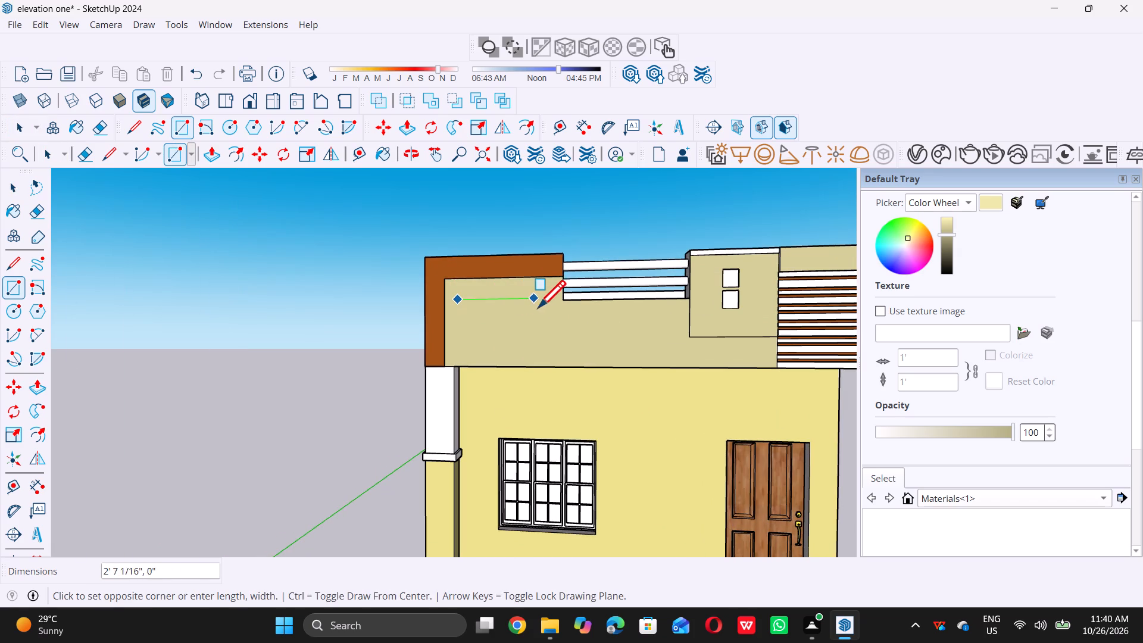
click(545, 313)
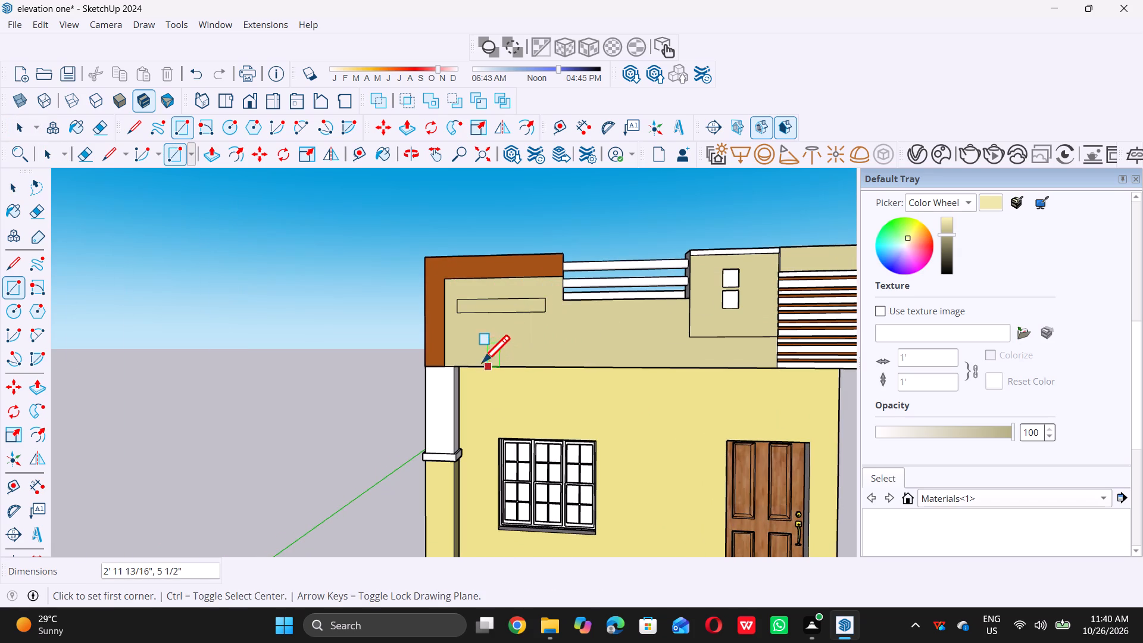
key(space)
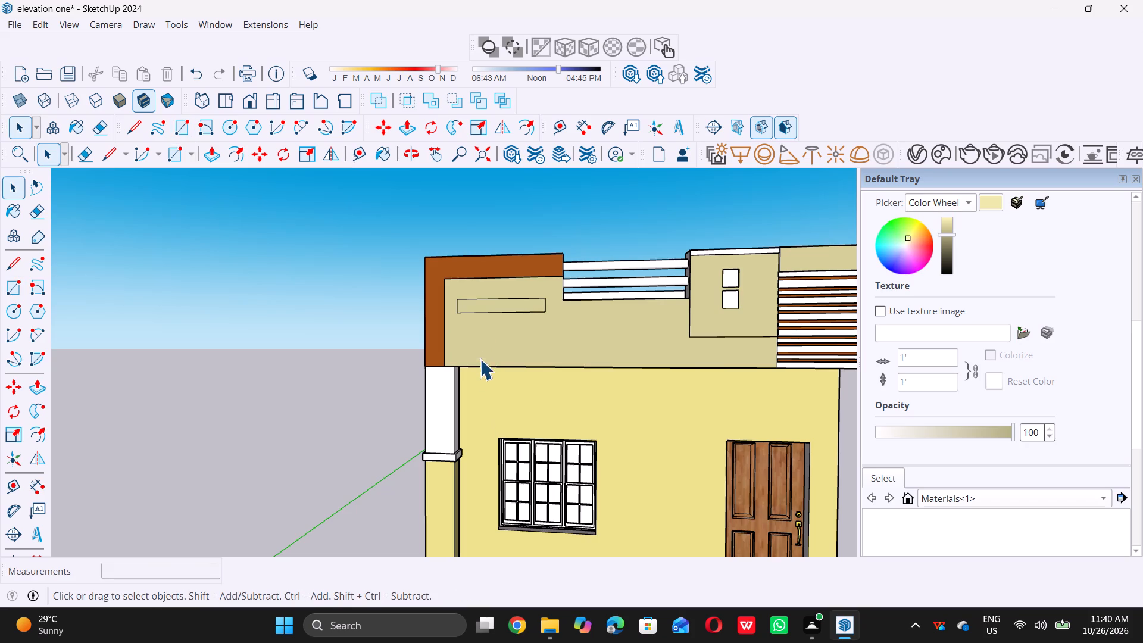
Copy the horizontal strip twice straight down the parapet face, spaced about 7 1/4" and 7 11/16", making three stacked strips.
scroll(485, 327, up, 5)
drag(429, 275, 583, 323)
drag(585, 324, 611, 323)
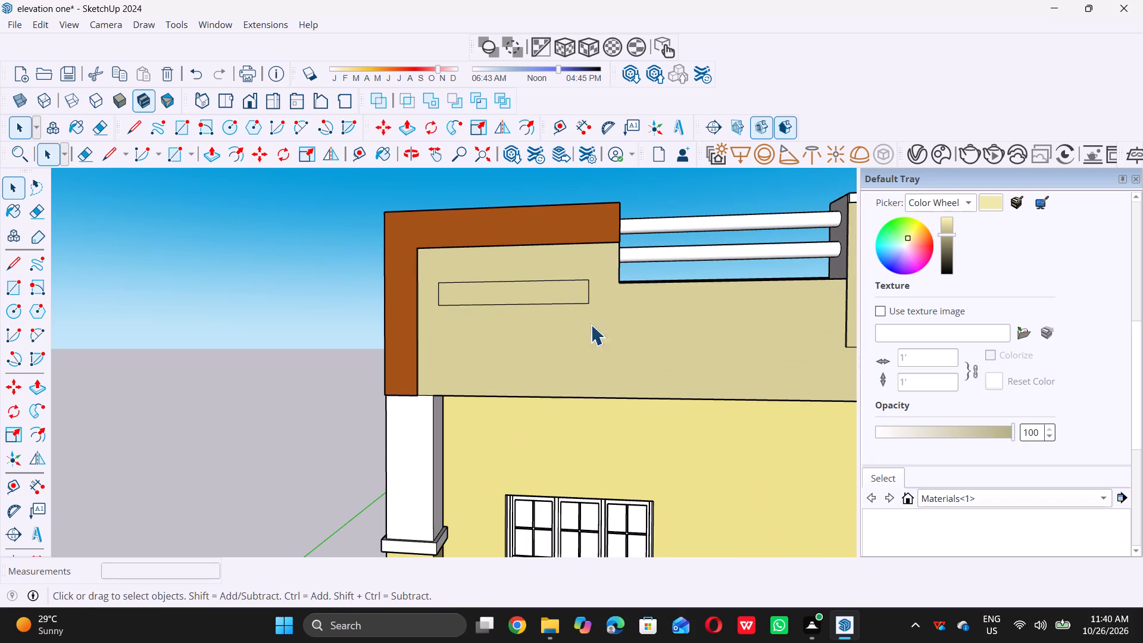
drag(433, 277, 602, 324)
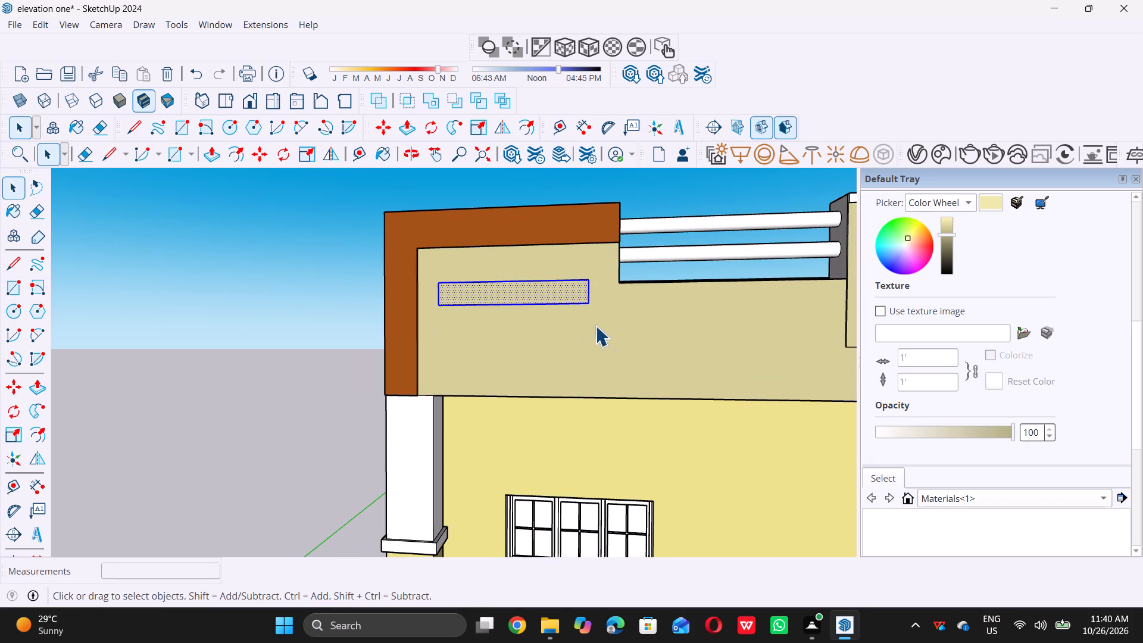
key(m)
scroll(433, 308, up, 5)
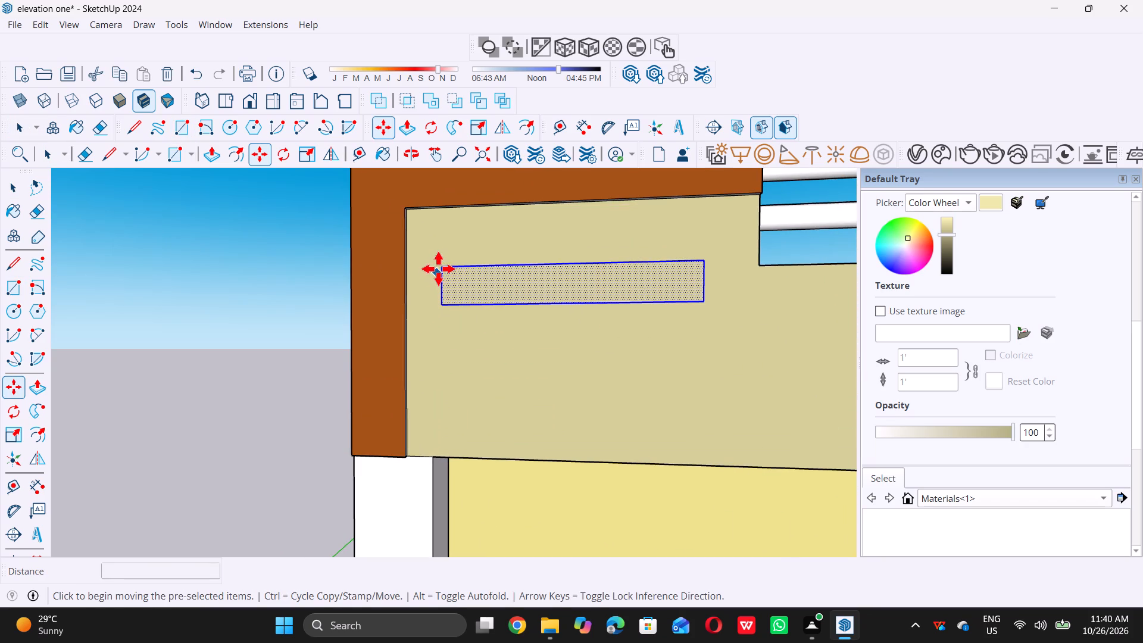
click(441, 267)
middle_click(441, 267)
click(441, 267)
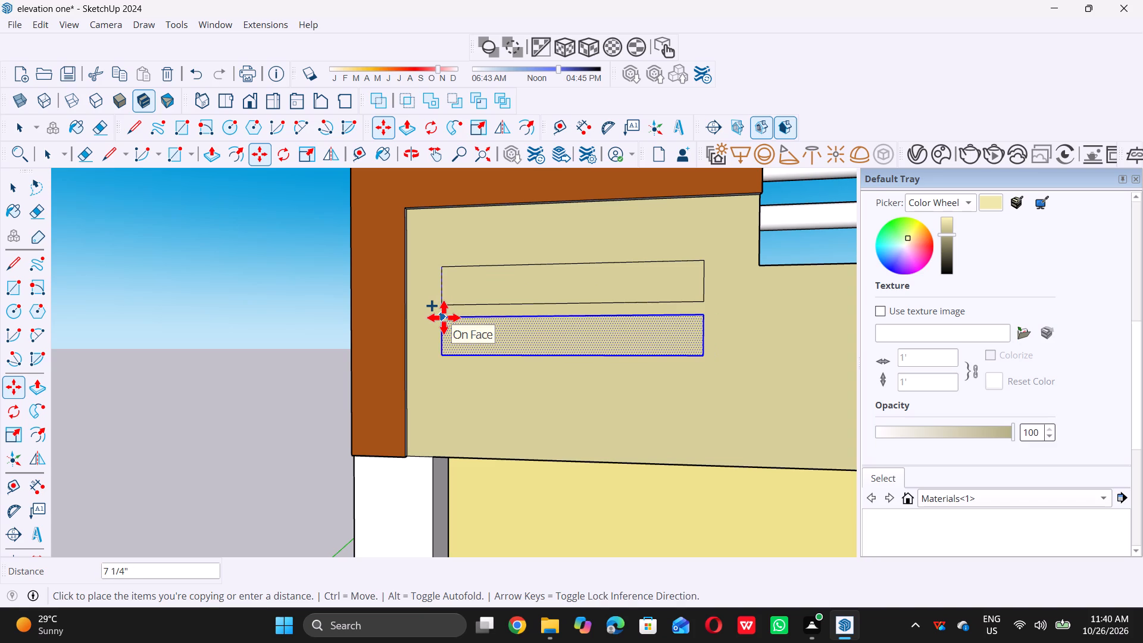
click(444, 317)
click(444, 317)
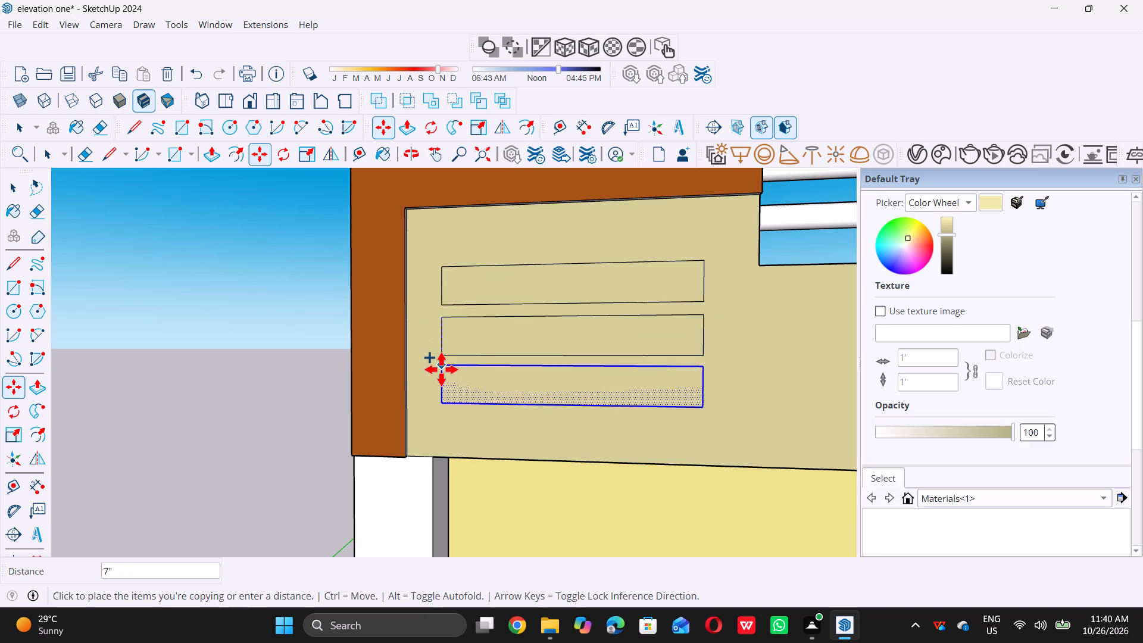
click(441, 370)
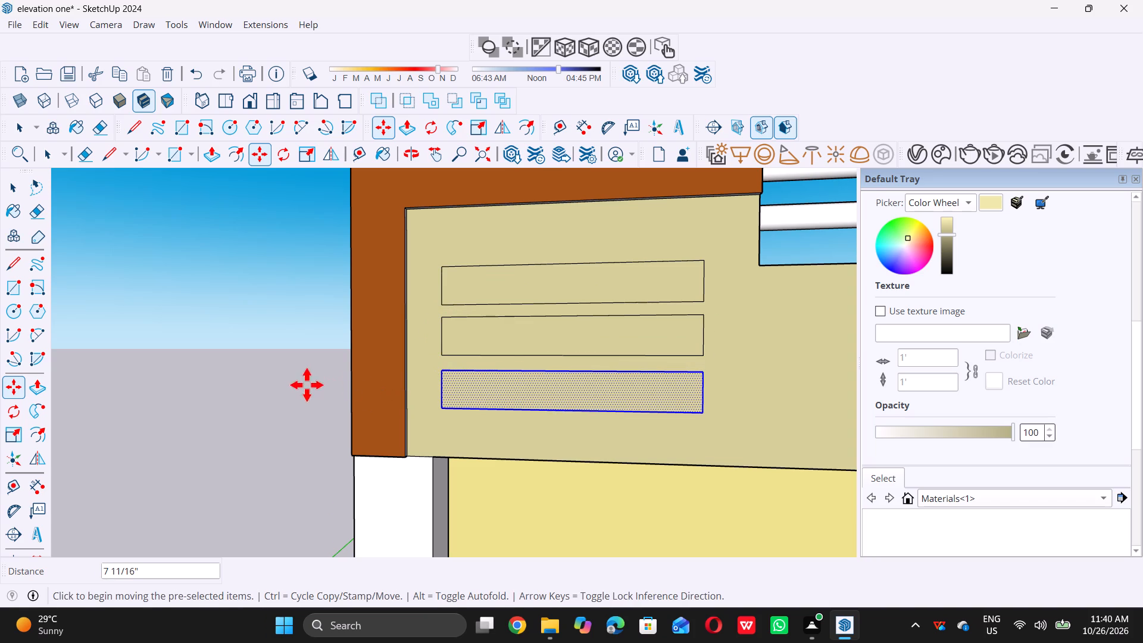
key(space)
click(276, 355)
Draw a narrow vertical rectangle about 4 1/4" by 1' 3 5/16" on the parapet face, hanging from the railing opening's lower edge.
scroll(270, 356, down, 11)
middle_drag(290, 370, 307, 370)
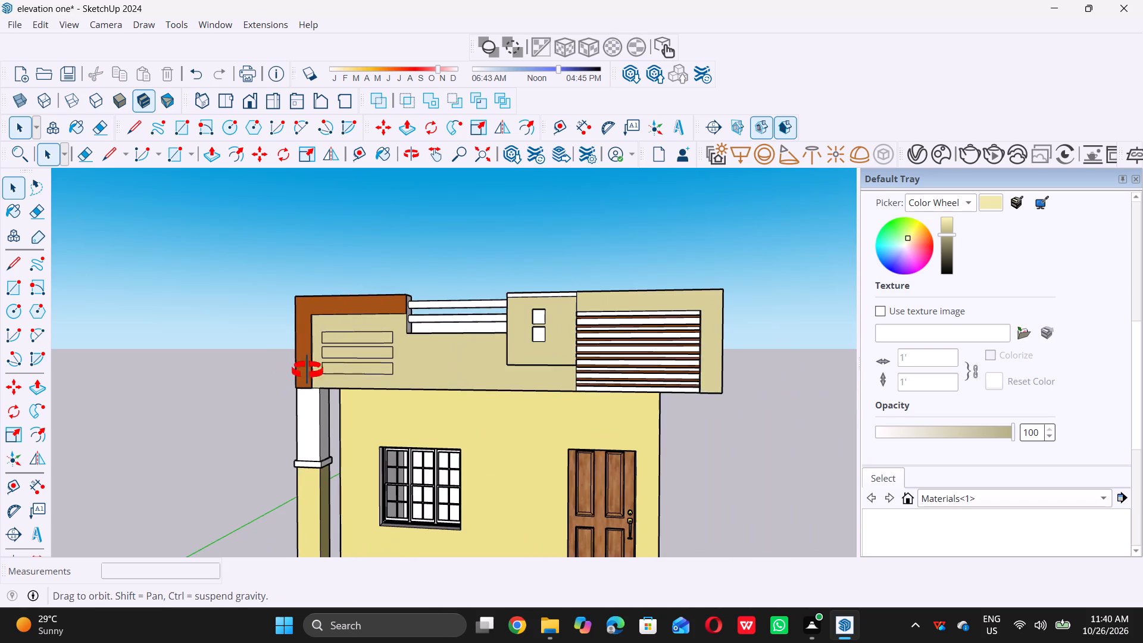
middle_drag(307, 370, 370, 381)
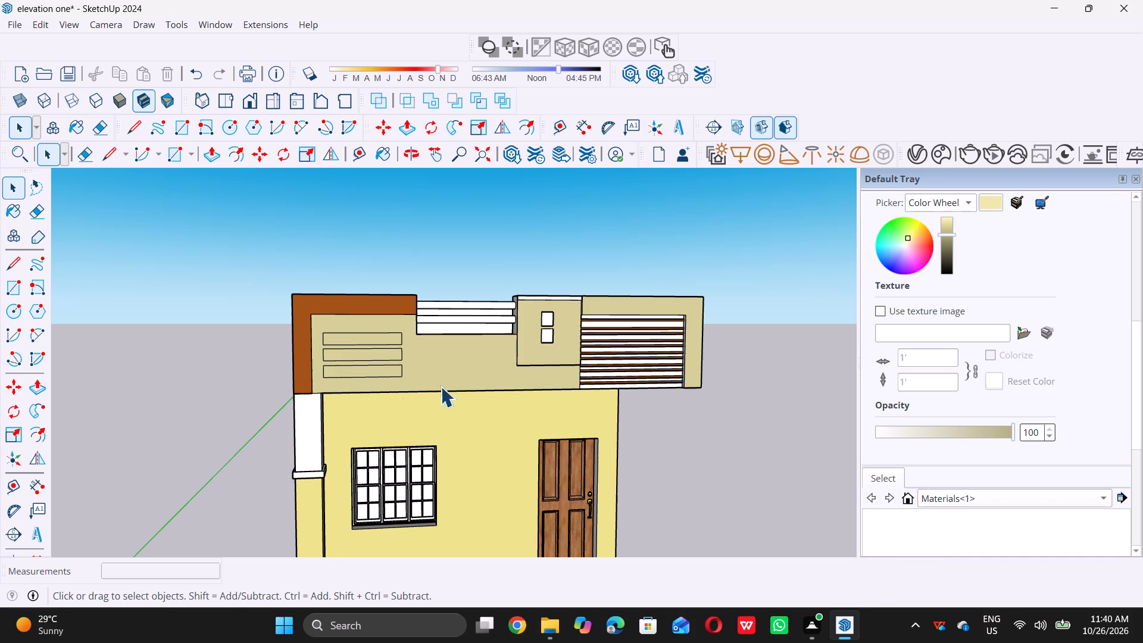
middle_drag(441, 367, 357, 372)
scroll(405, 355, up, 5)
middle_drag(399, 335, 437, 326)
scroll(434, 338, up, 3)
key(r)
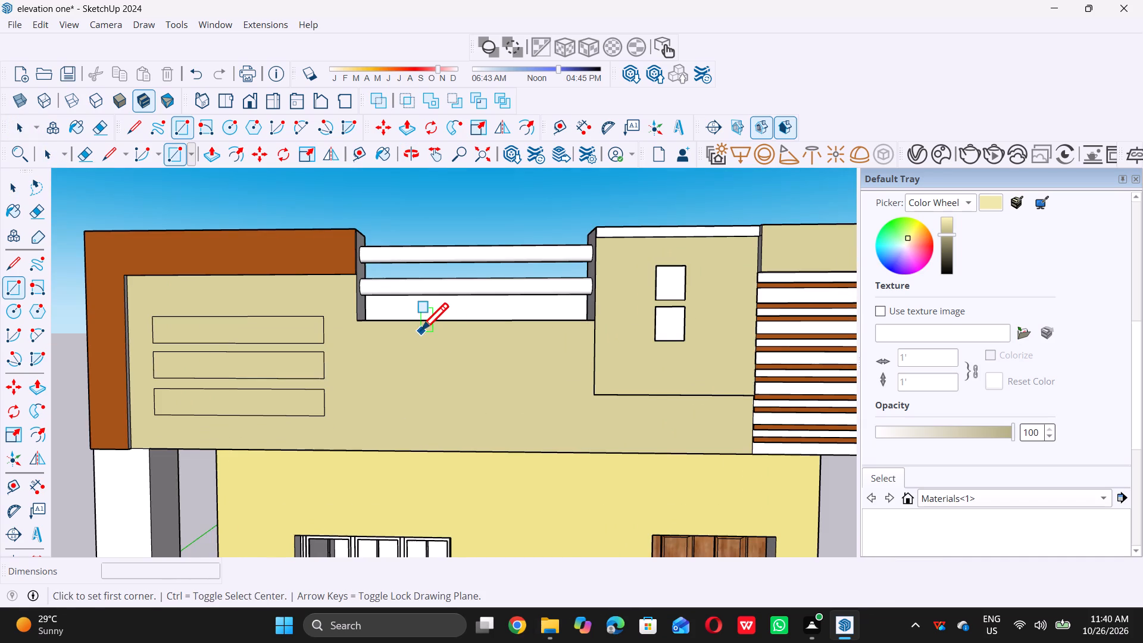
scroll(421, 329, up, 4)
click(408, 317)
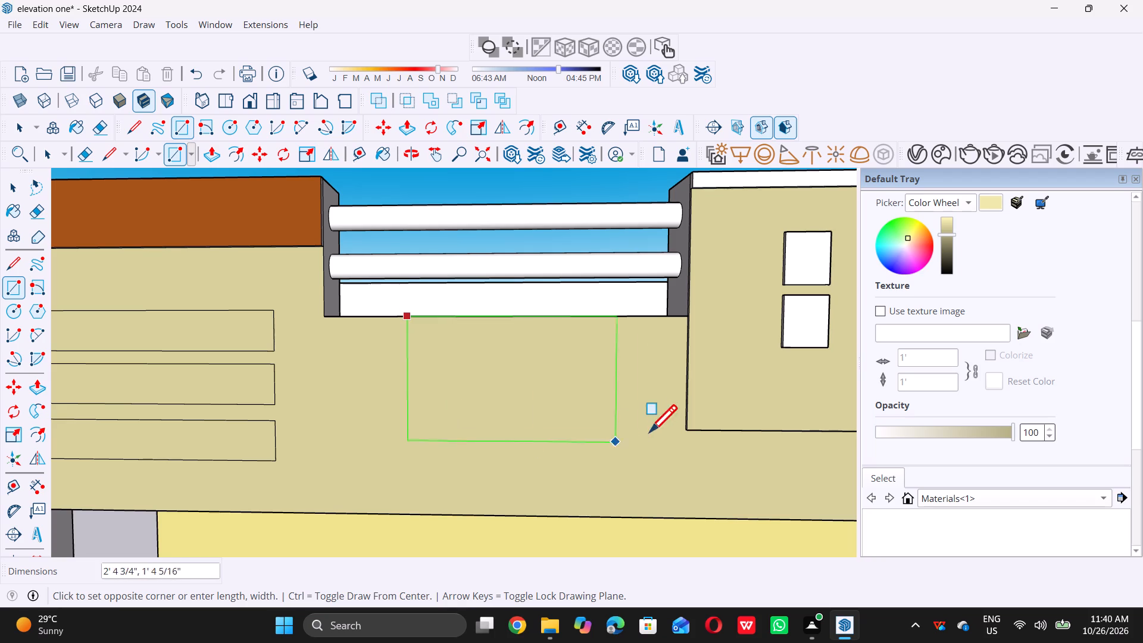
click(439, 431)
key(space)
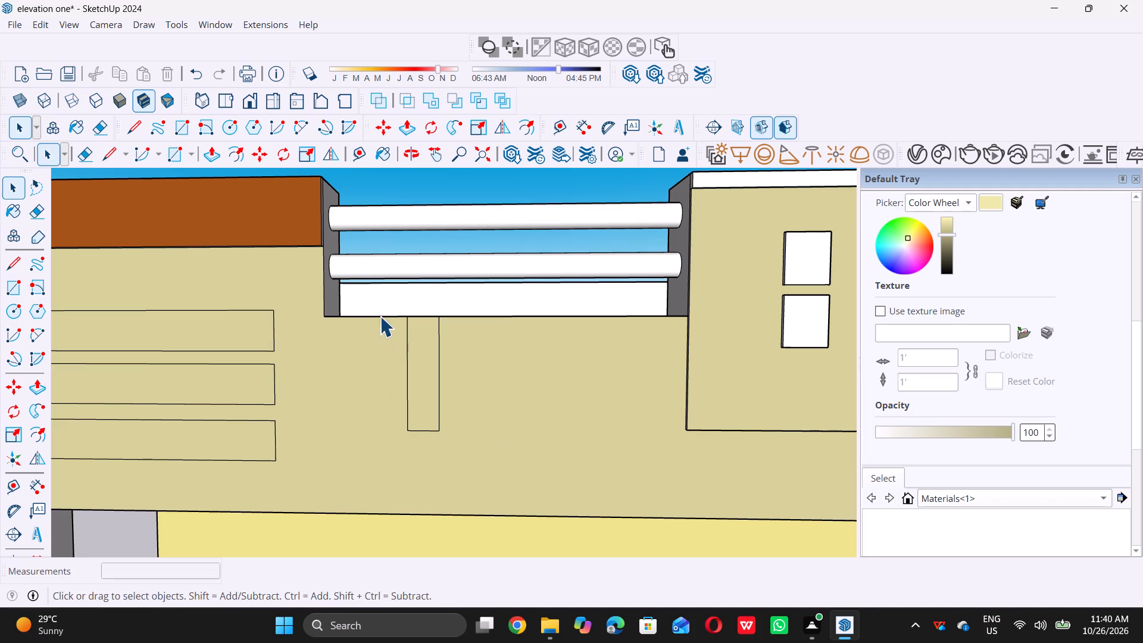
Copy the narrow vertical strip about 8 5/16" sideways along the parapet face, towards the raised block.
drag(388, 304, 467, 452)
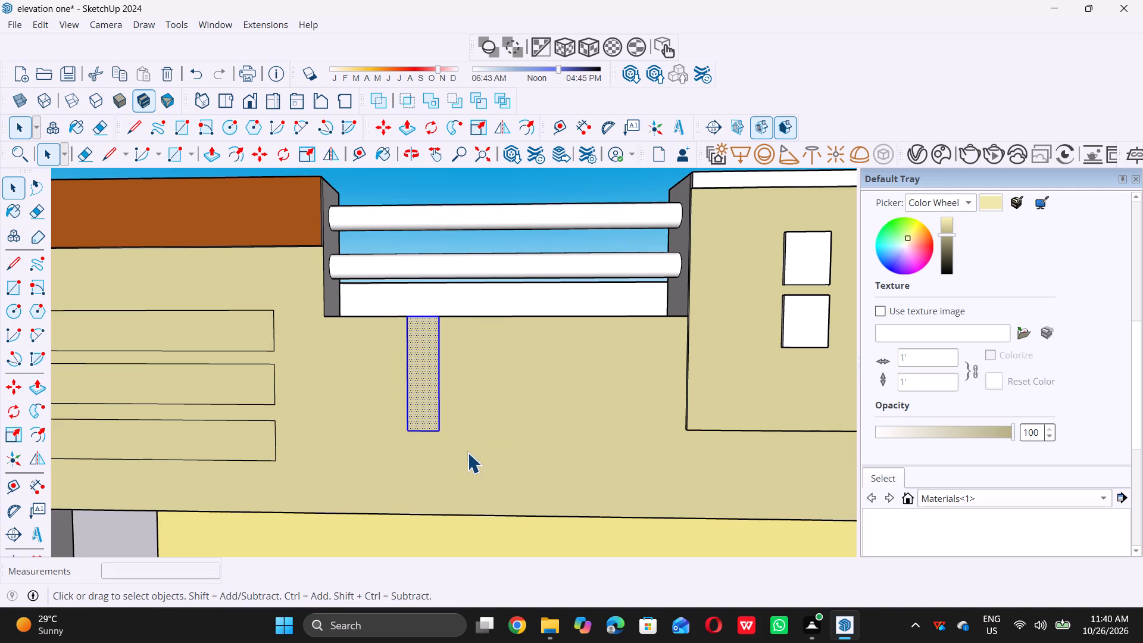
key(m)
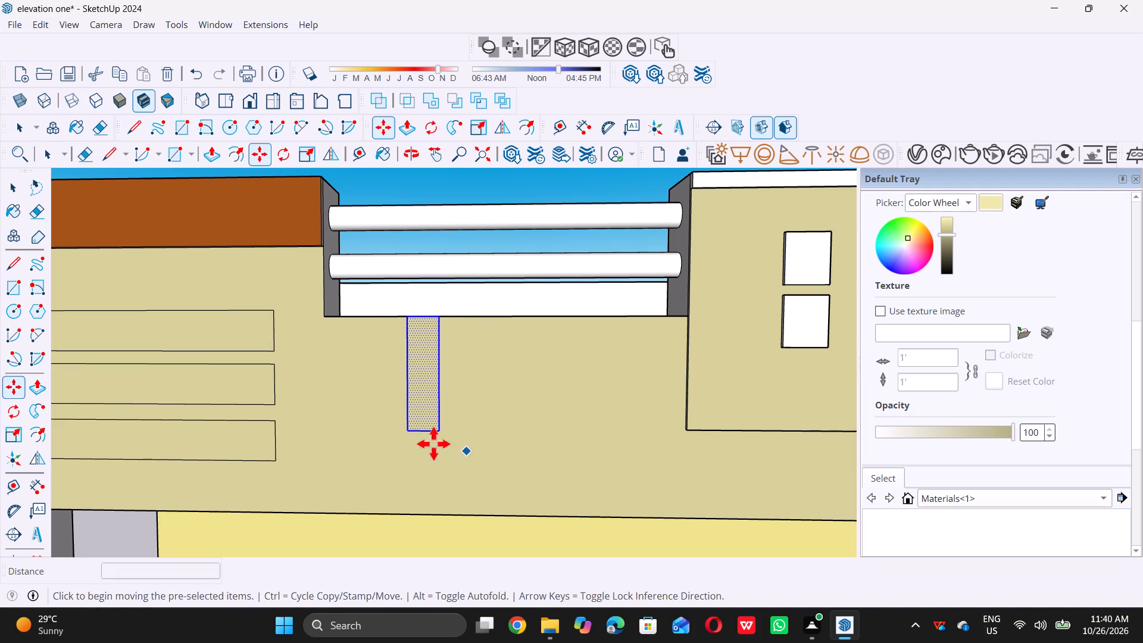
click(408, 318)
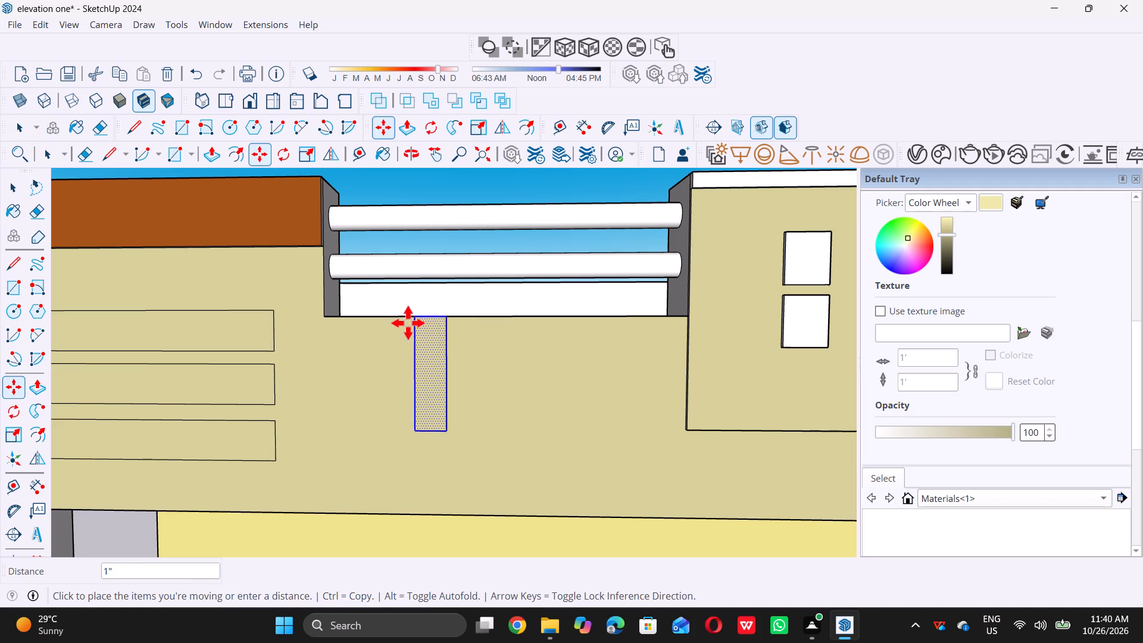
click(470, 324)
key(space)
Push/Pull the top horizontal strip on the parapet face outward by 0.5".
scroll(466, 362, down, 6)
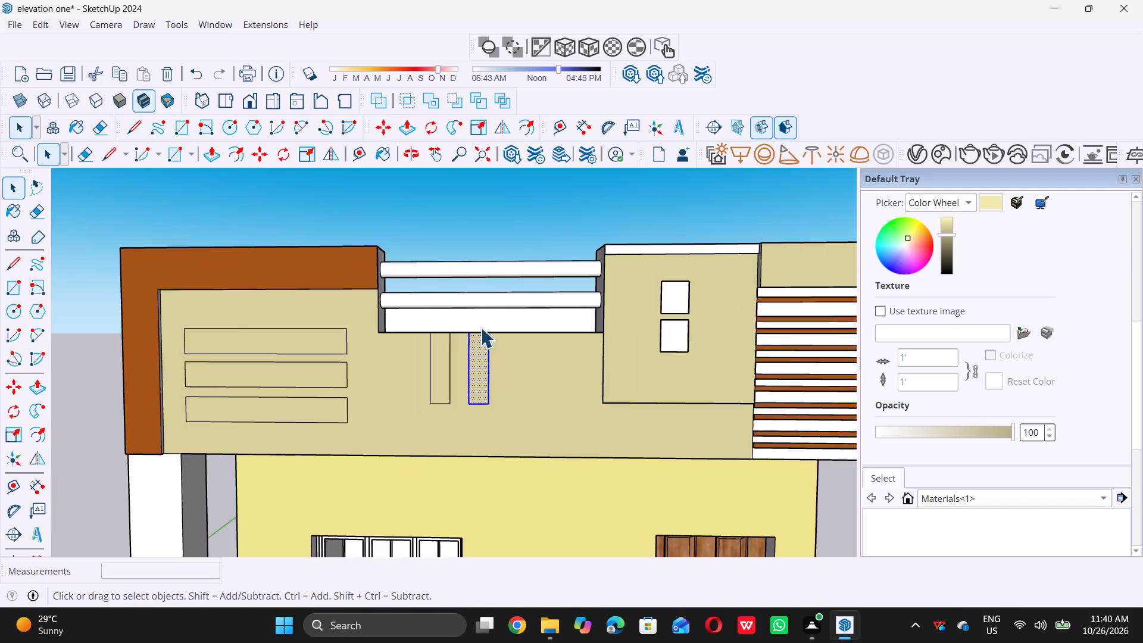
scroll(480, 327, down, 5)
middle_drag(314, 456, 469, 479)
scroll(402, 373, up, 9)
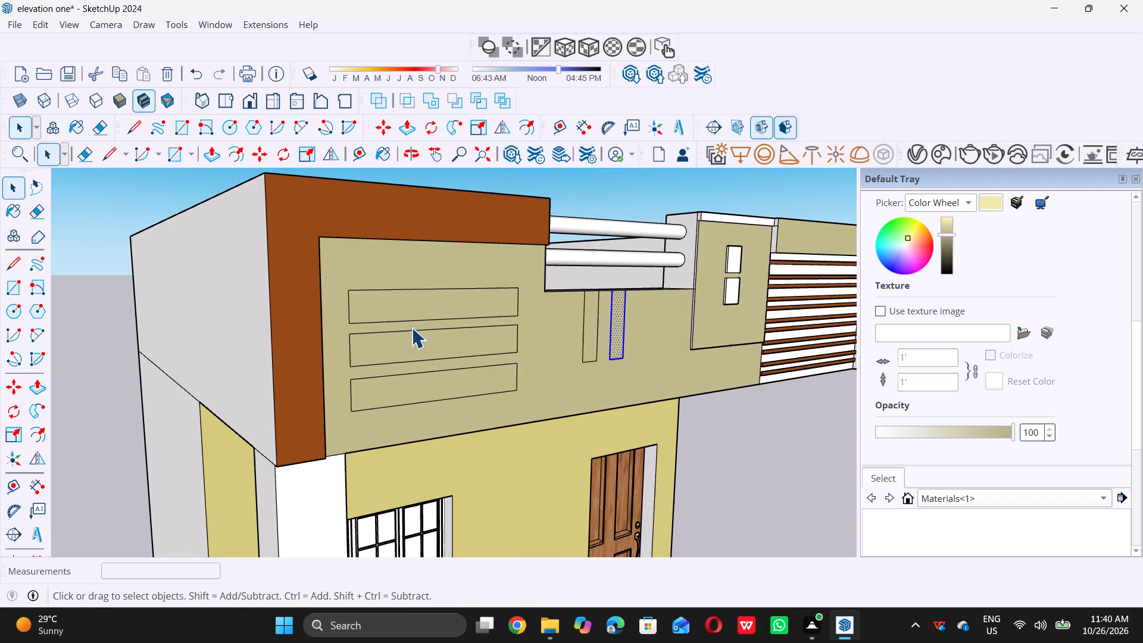
click(425, 308)
key(p)
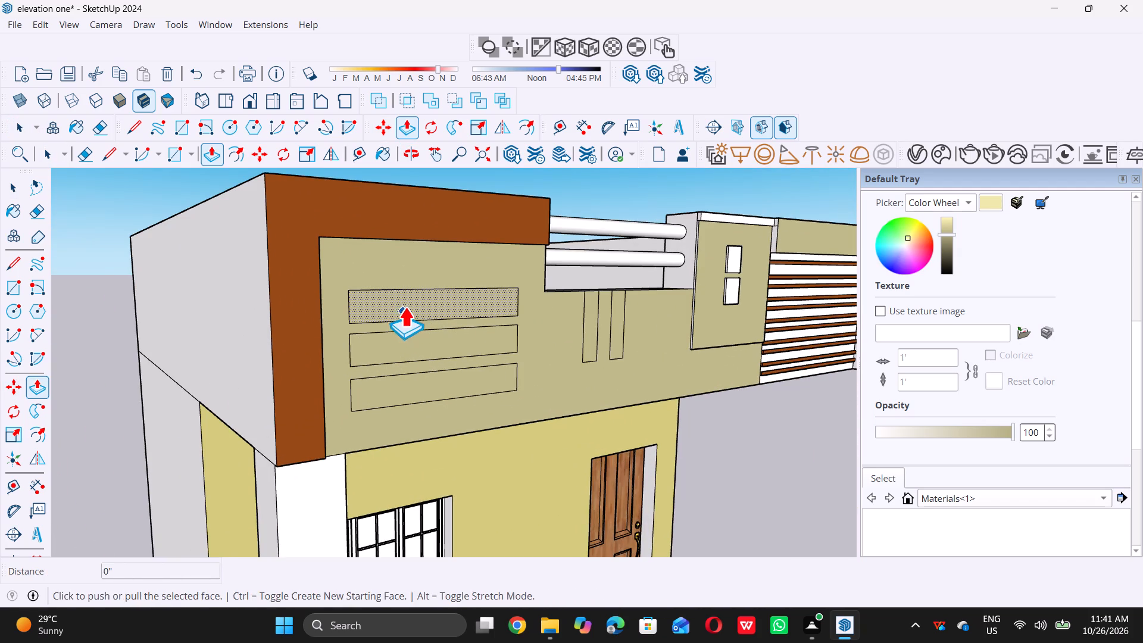
click(411, 302)
key(0)
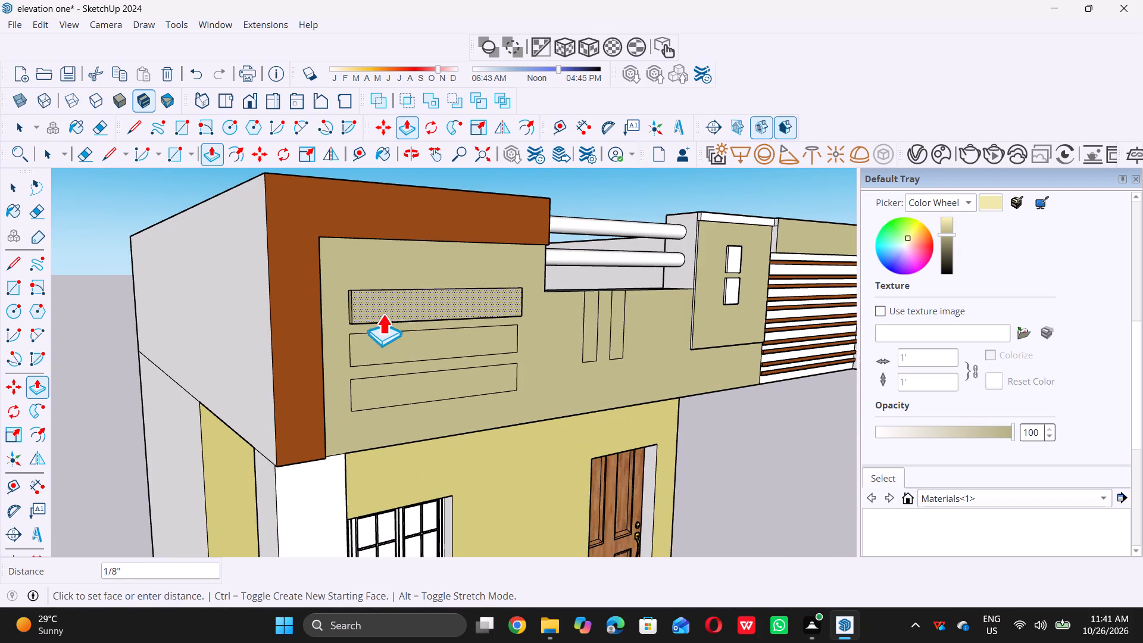
key(period)
key(5)
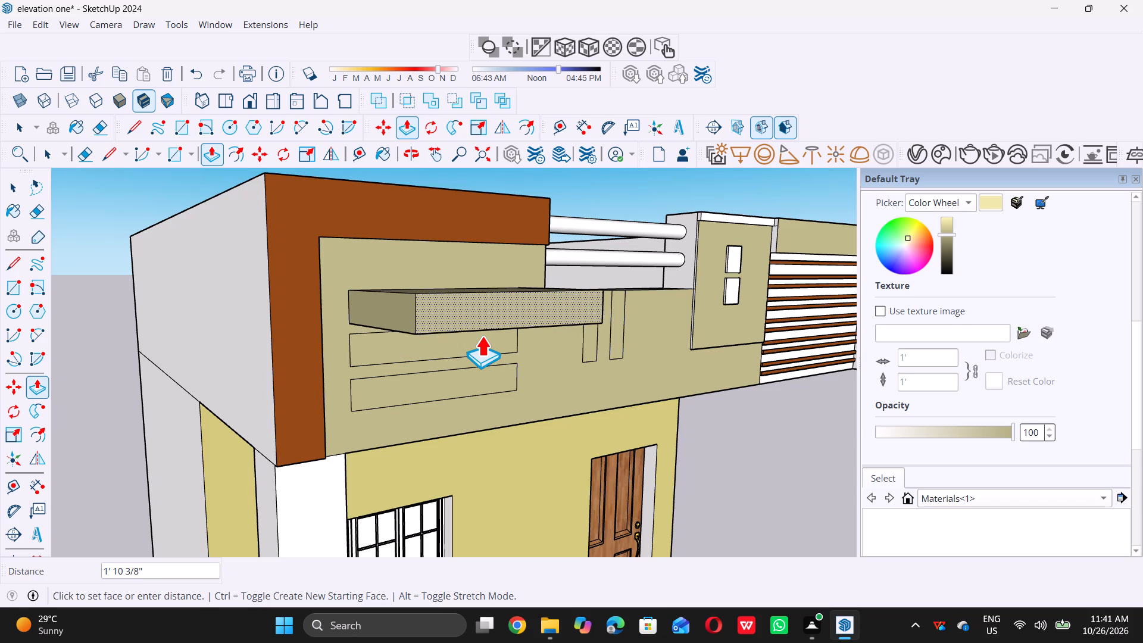
text(0.)
key(5)
key(shift+quotedbl)
key(Return)
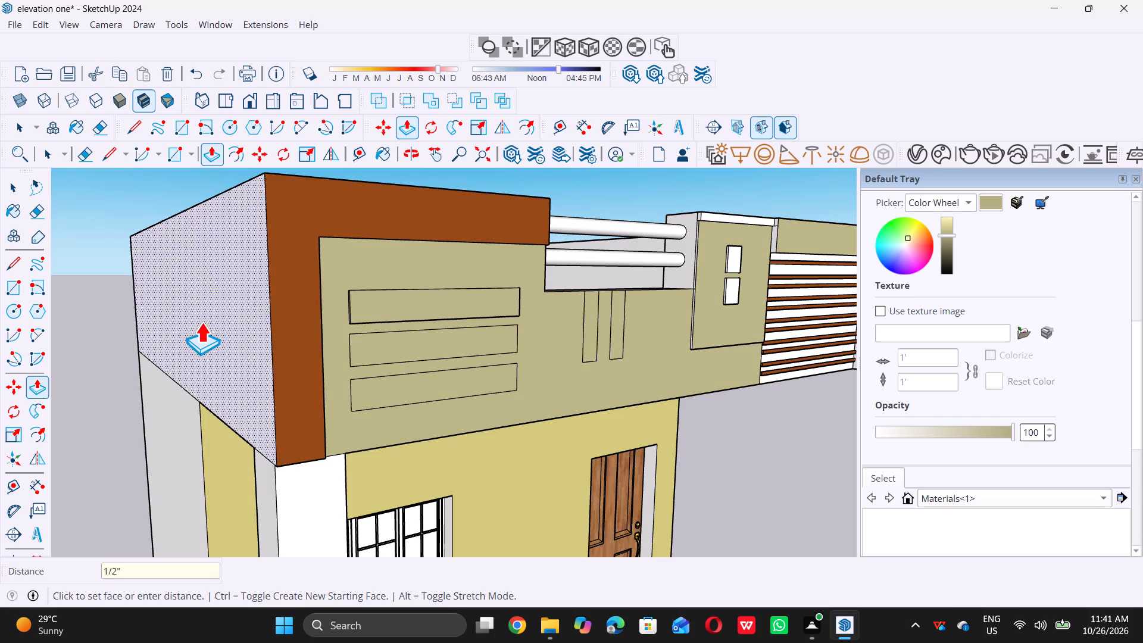
Extrude the middle and bottom horizontal strips outward 1/2", matching the top strip.
middle_drag(458, 383, 505, 388)
scroll(458, 356, up, 5)
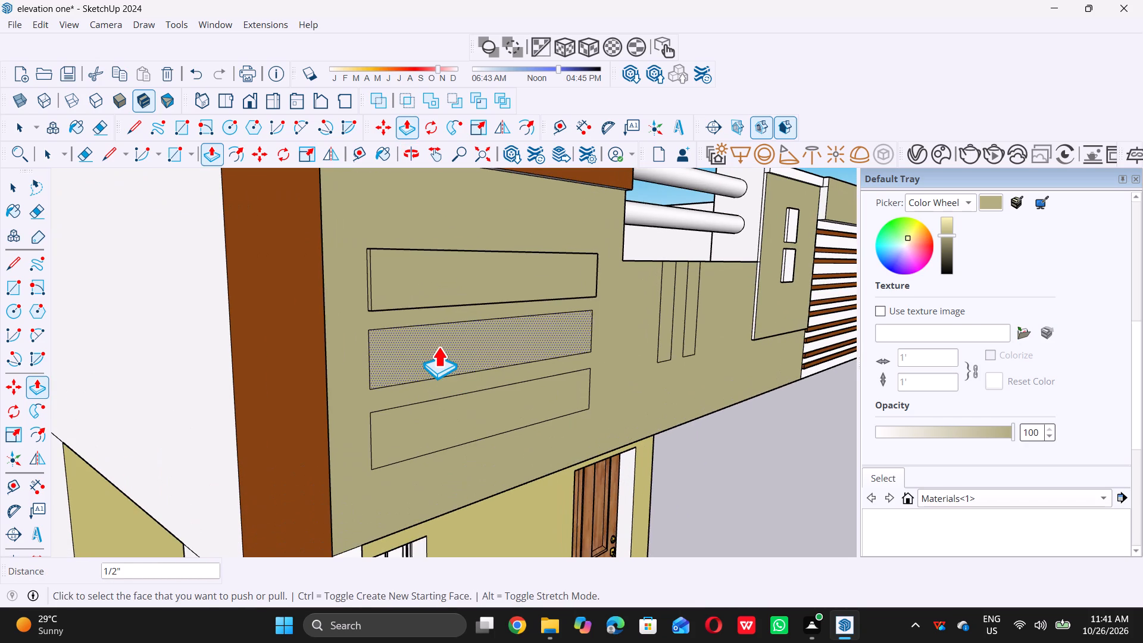
click(438, 346)
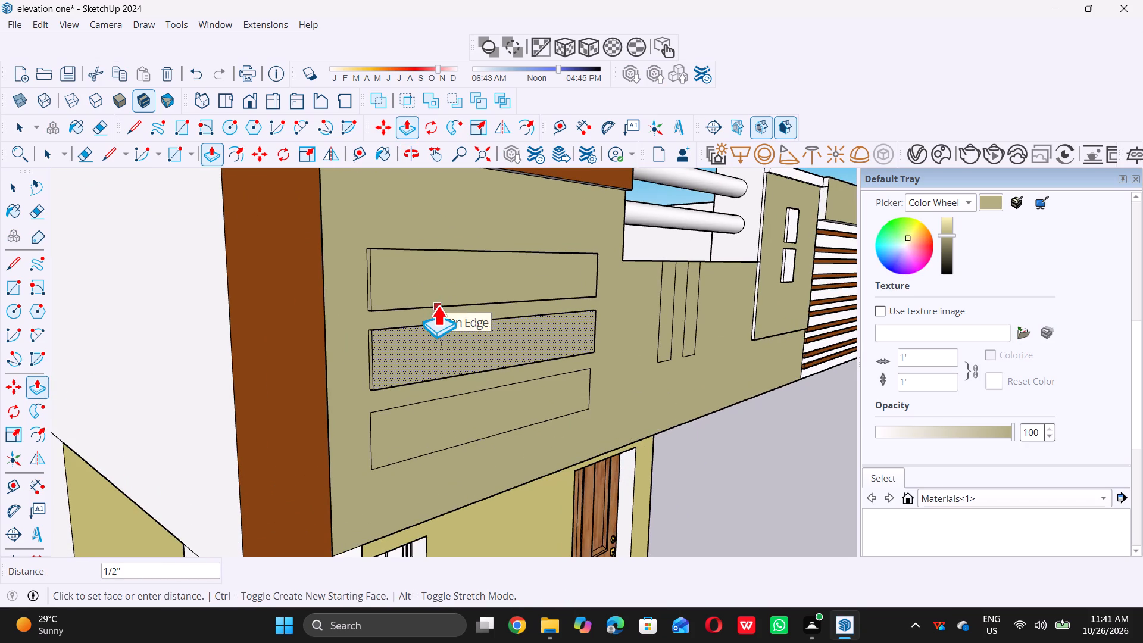
click(438, 305)
click(449, 408)
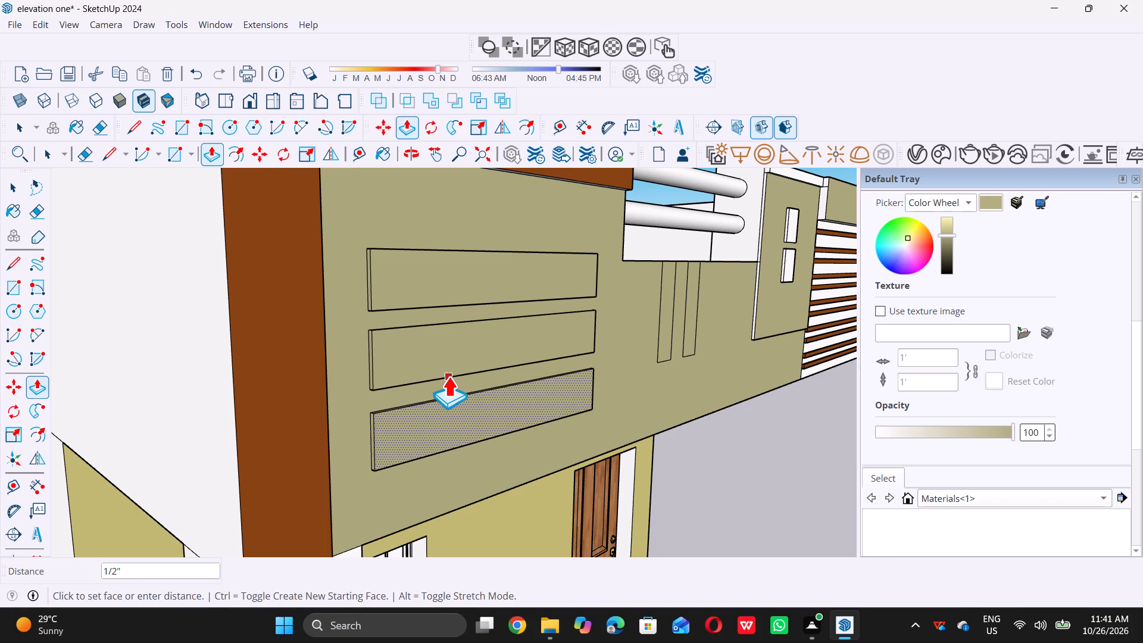
click(448, 376)
key(space)
Extrude both narrow vertical strips below the railing opening 1/2" out from the parapet face.
scroll(483, 425, down, 6)
middle_drag(631, 379, 591, 377)
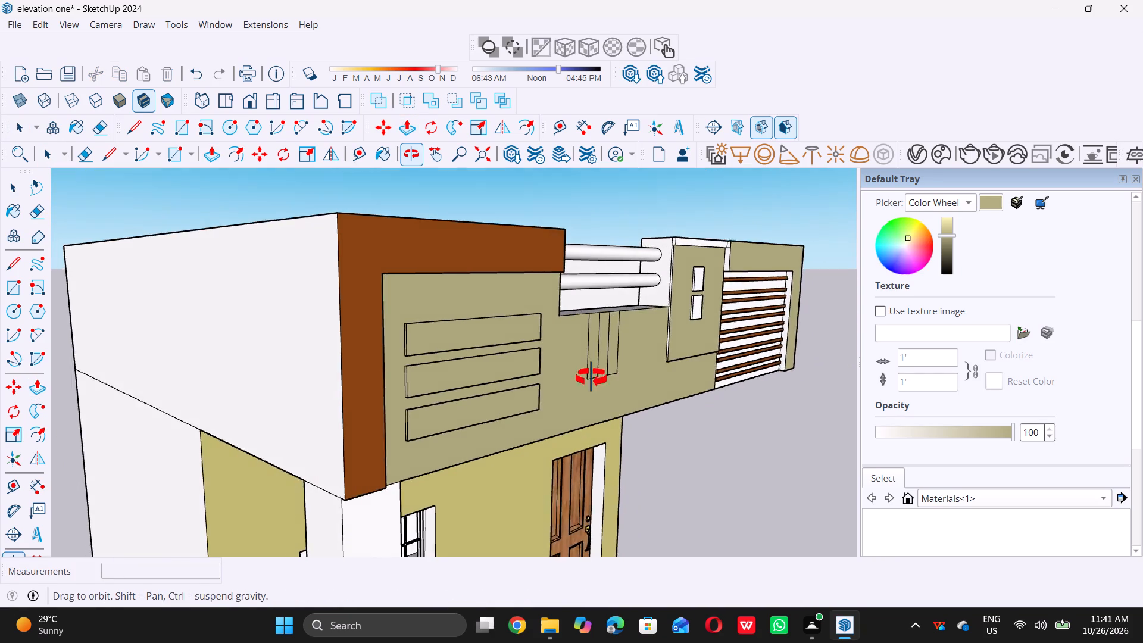
middle_drag(591, 377, 647, 398)
scroll(616, 373, up, 6)
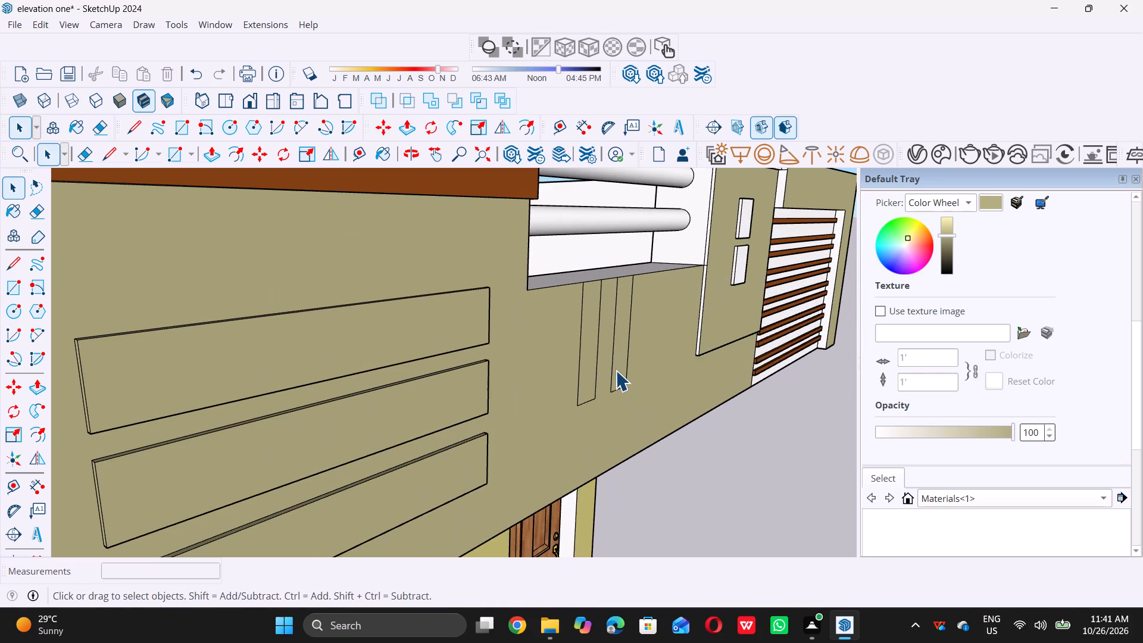
key(p)
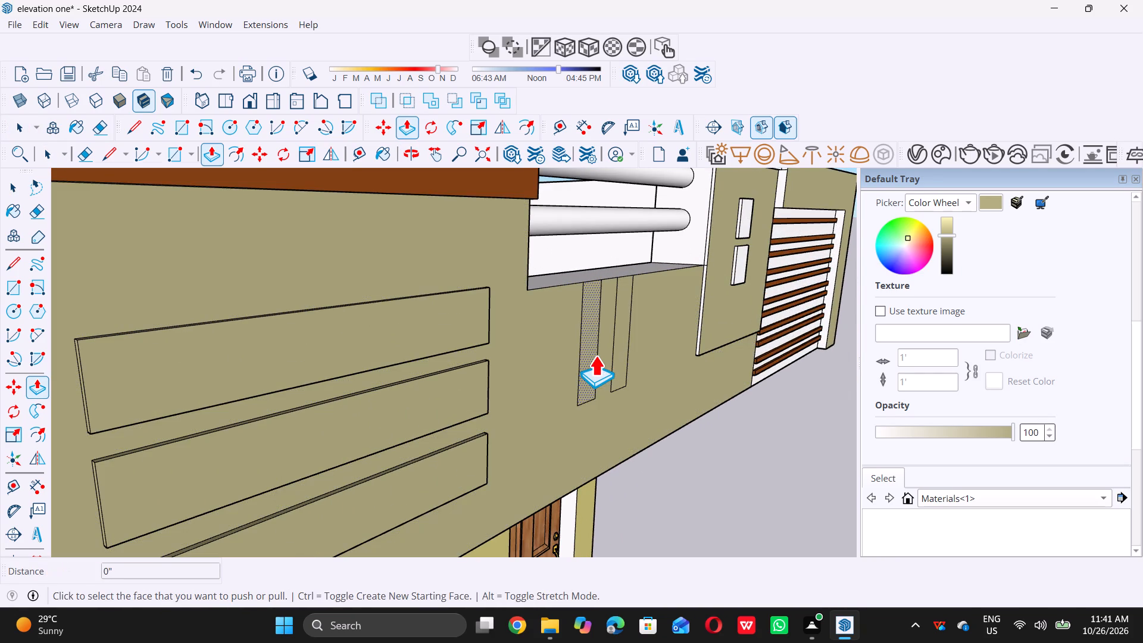
click(595, 355)
click(486, 330)
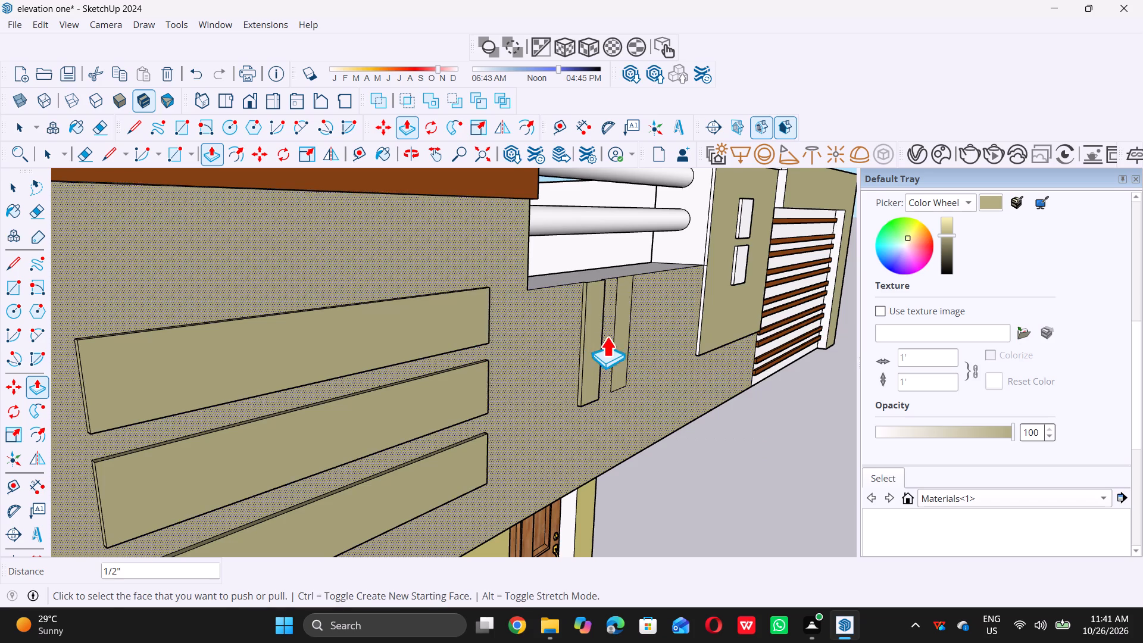
scroll(624, 341, up, 5)
click(624, 341)
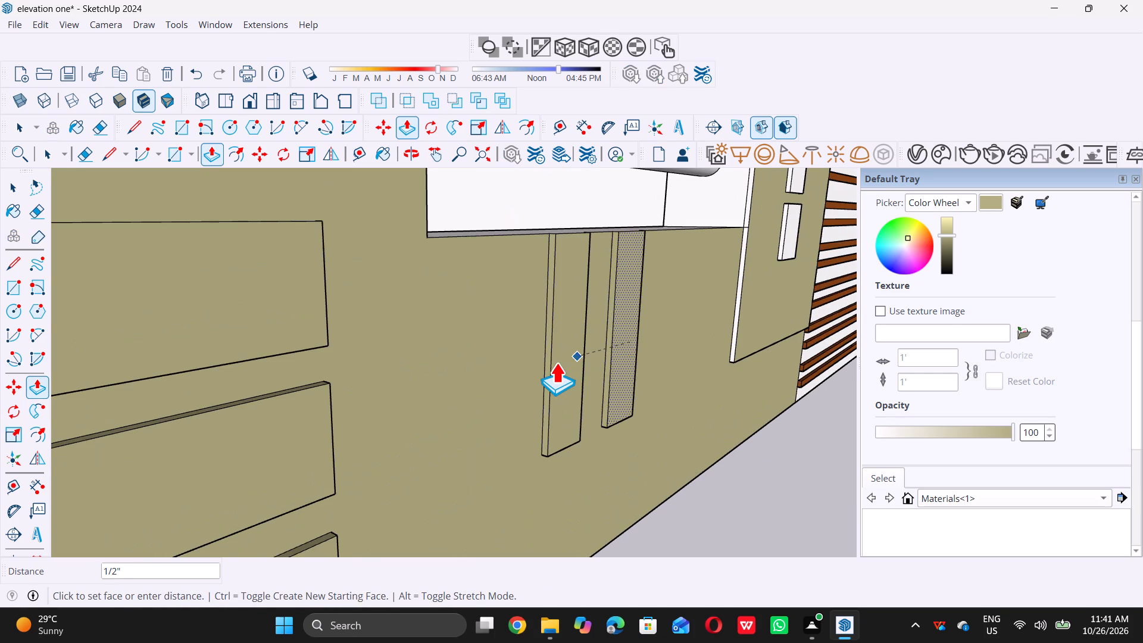
click(552, 365)
key(space)
Paint the three horizontal and two vertical parapet strips with the very pale mint-white colour from Colors-Named.
scroll(559, 383, down, 10)
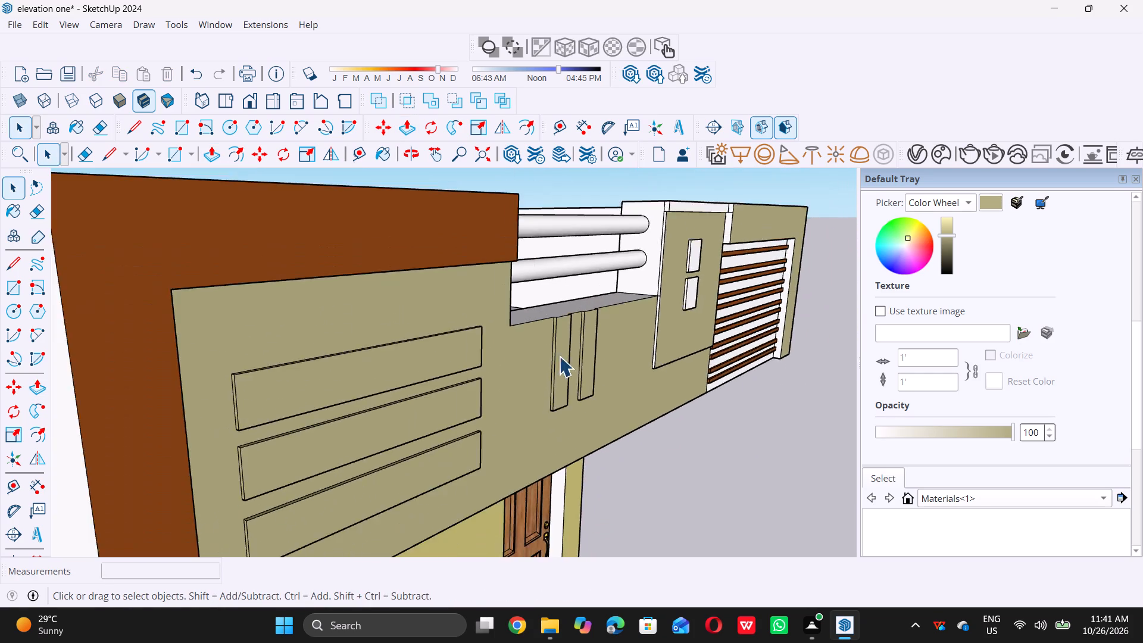
scroll(559, 356, down, 10)
middle_drag(679, 348, 418, 327)
scroll(429, 321, down, 12)
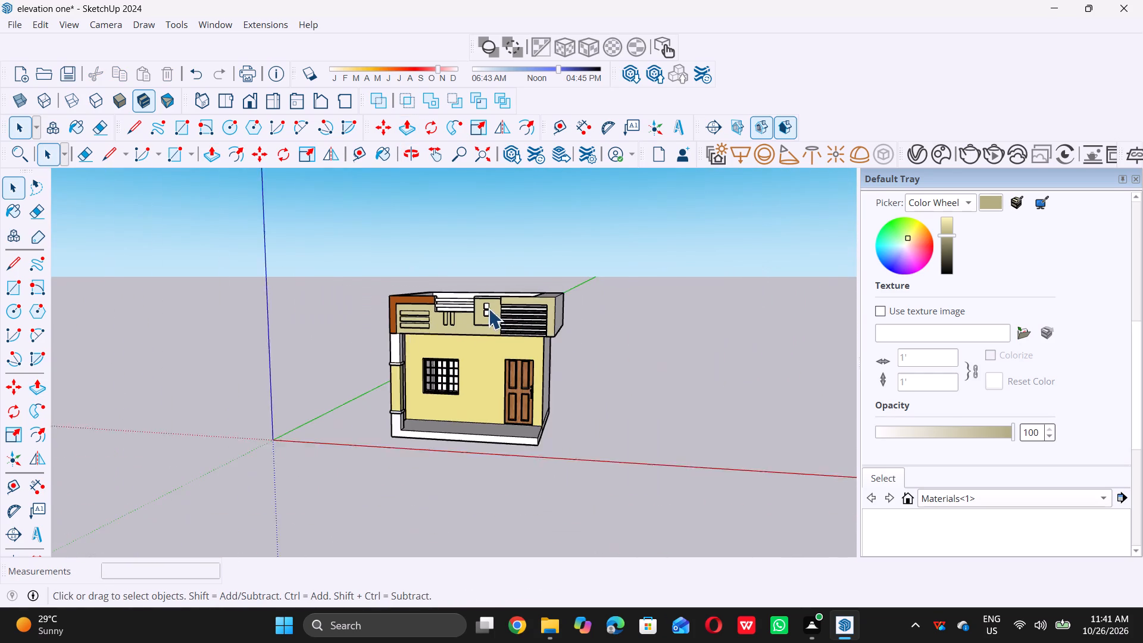
scroll(895, 304, up, 6)
scroll(911, 376, down, 1)
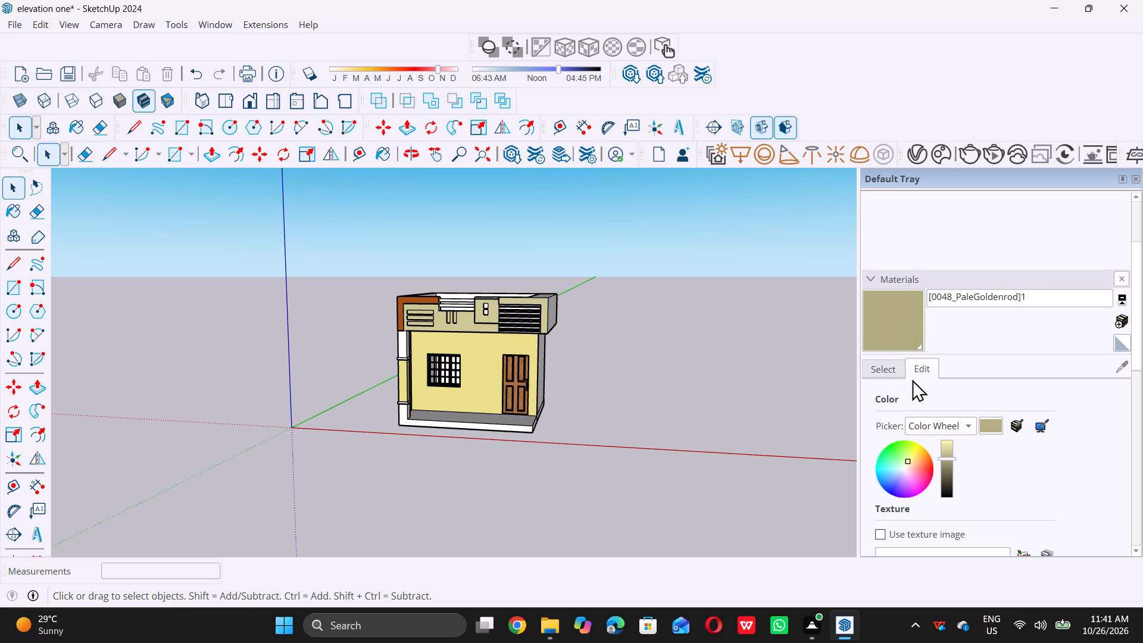
click(898, 372)
scroll(957, 450, down, 1)
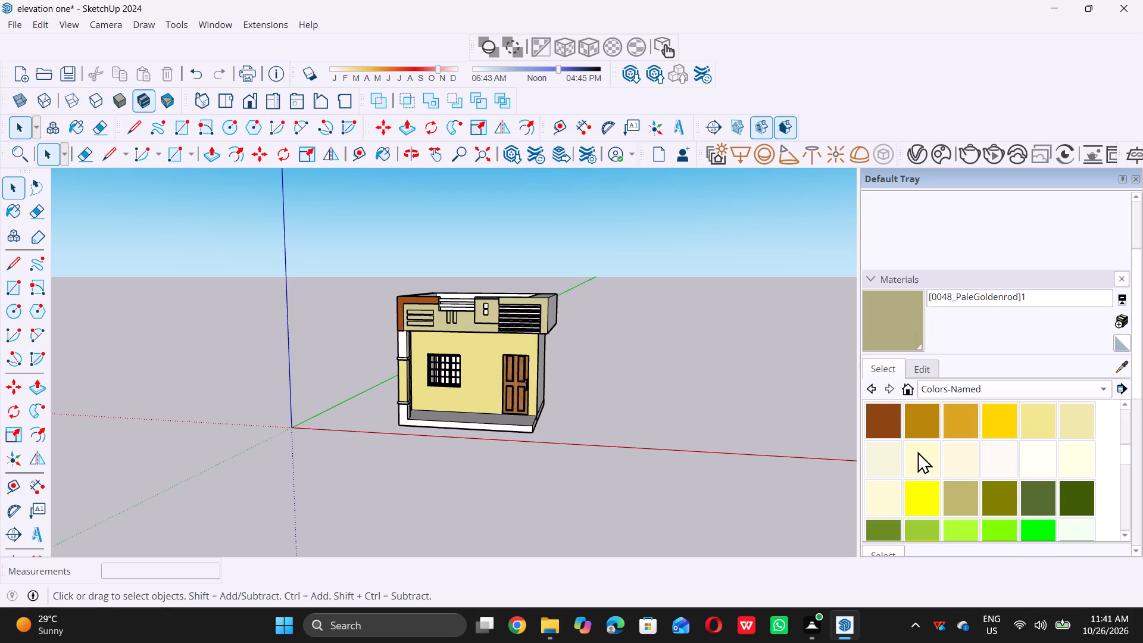
scroll(995, 445, down, 1)
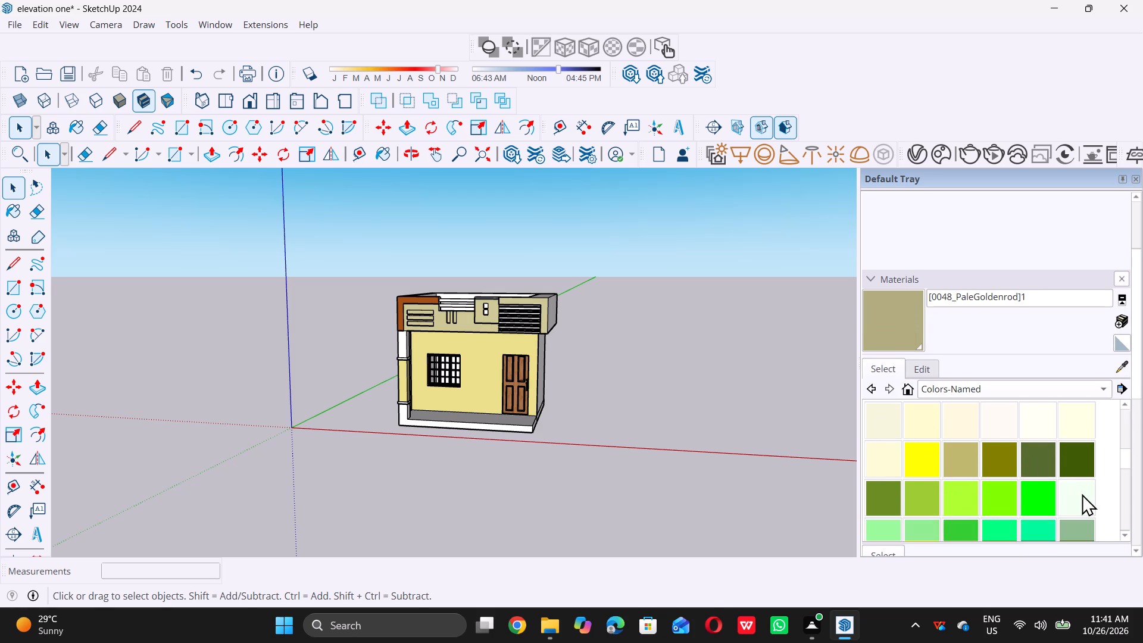
double_click(1082, 494)
scroll(430, 336, up, 11)
click(422, 285)
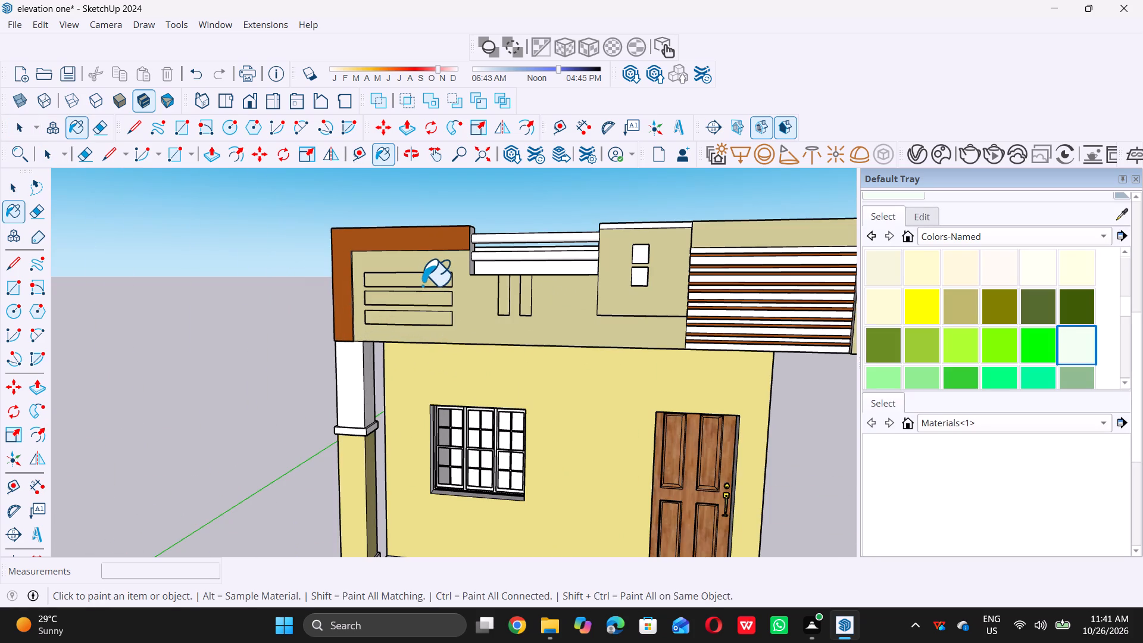
click(422, 300)
click(433, 321)
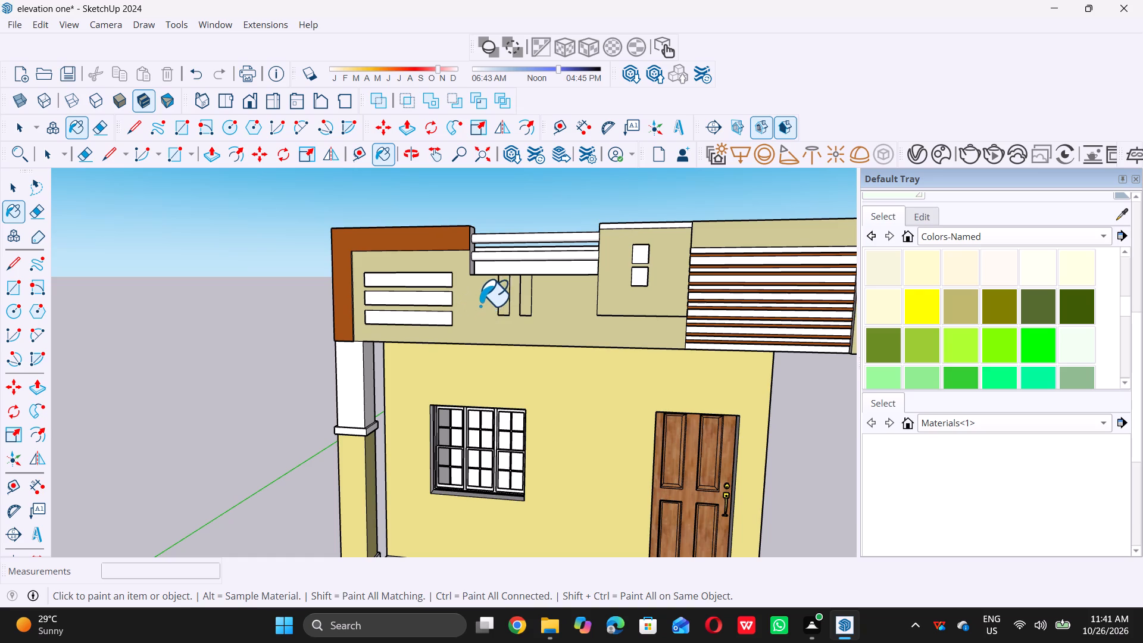
click(502, 299)
click(529, 297)
Paint the two small squares on the raised parapet block with the same pale mint-white colour.
scroll(636, 267, up, 4)
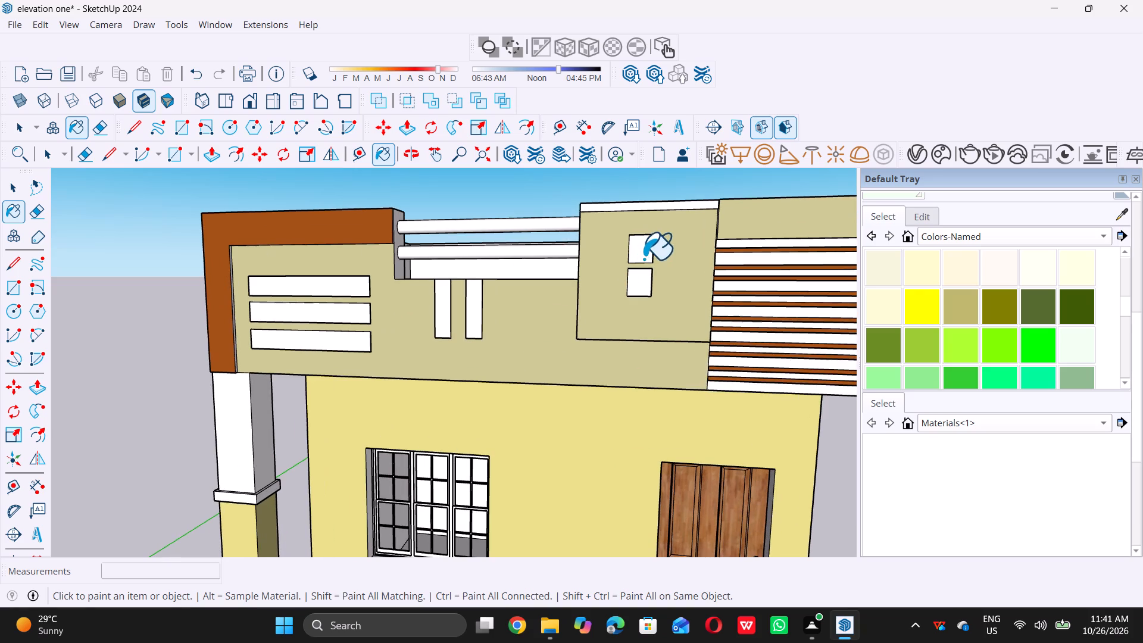
click(644, 258)
double_click(639, 279)
Paint the front column's upper section and the band beneath it with the same pale mint-white colour.
scroll(655, 273, down, 6)
scroll(382, 389, up, 4)
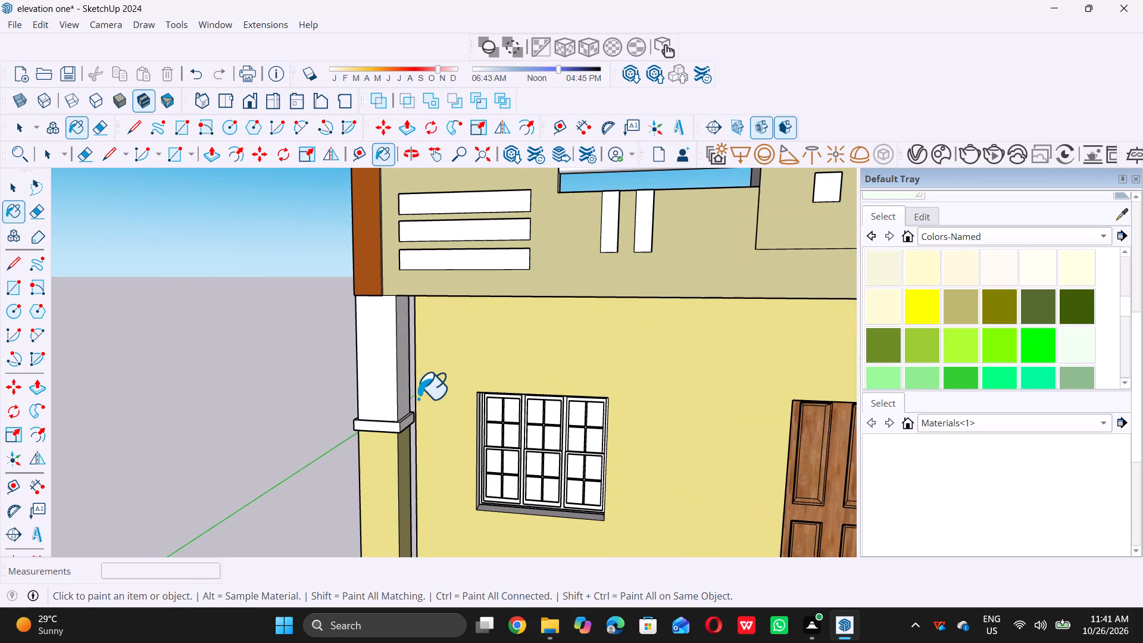
click(395, 372)
click(390, 370)
click(384, 385)
click(392, 422)
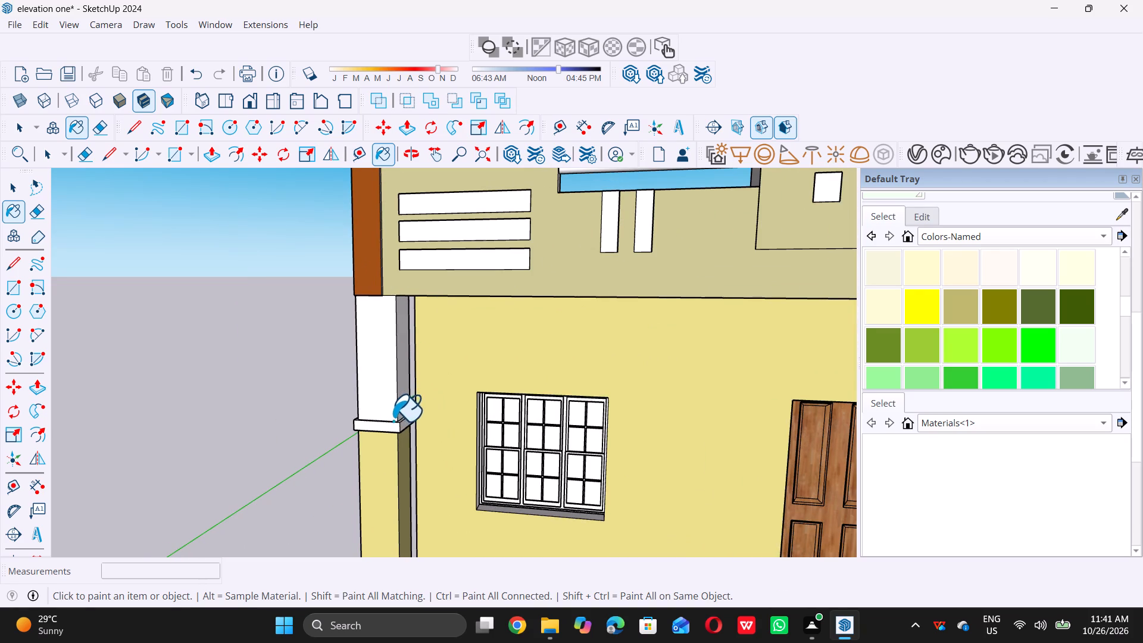
scroll(342, 362, down, 5)
key(space)
Examine the house from the front, below, above and the side to review the painted elevation.
scroll(317, 361, down, 6)
scroll(594, 321, down, 6)
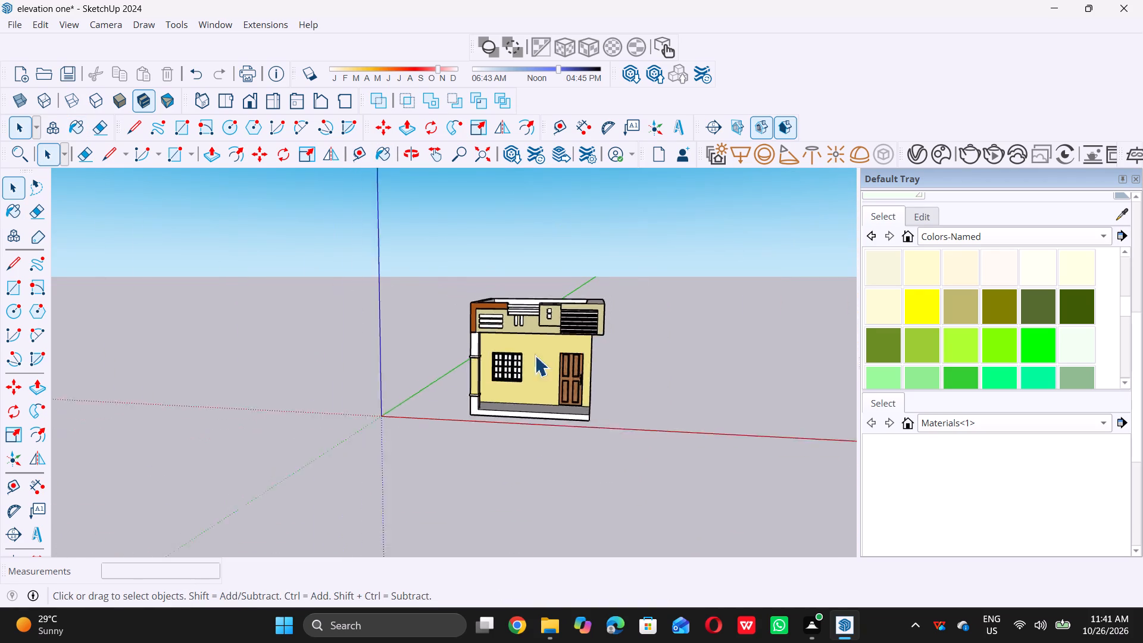
middle_drag(520, 360, 577, 345)
middle_drag(514, 373, 479, 372)
scroll(513, 369, up, 6)
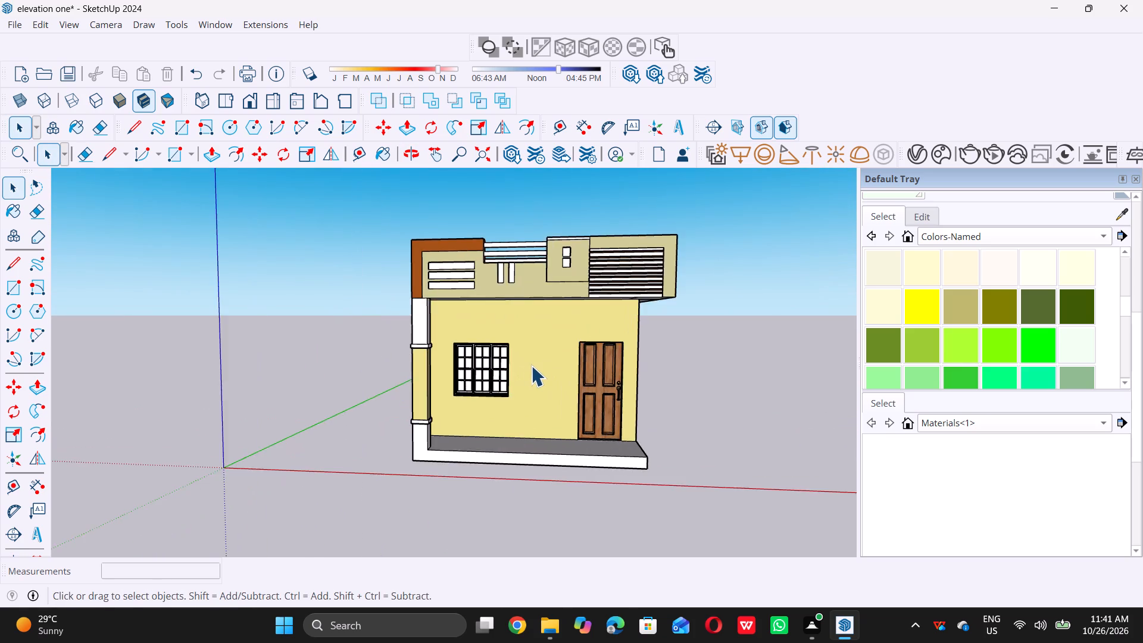
scroll(531, 366, down, 6)
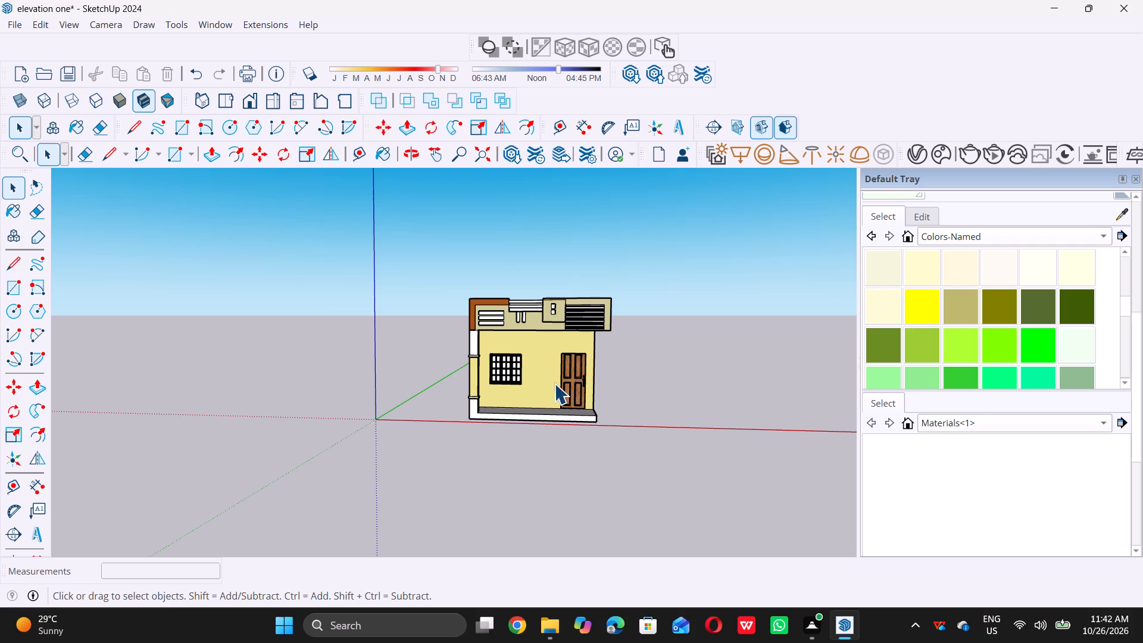
middle_drag(535, 345, 507, 257)
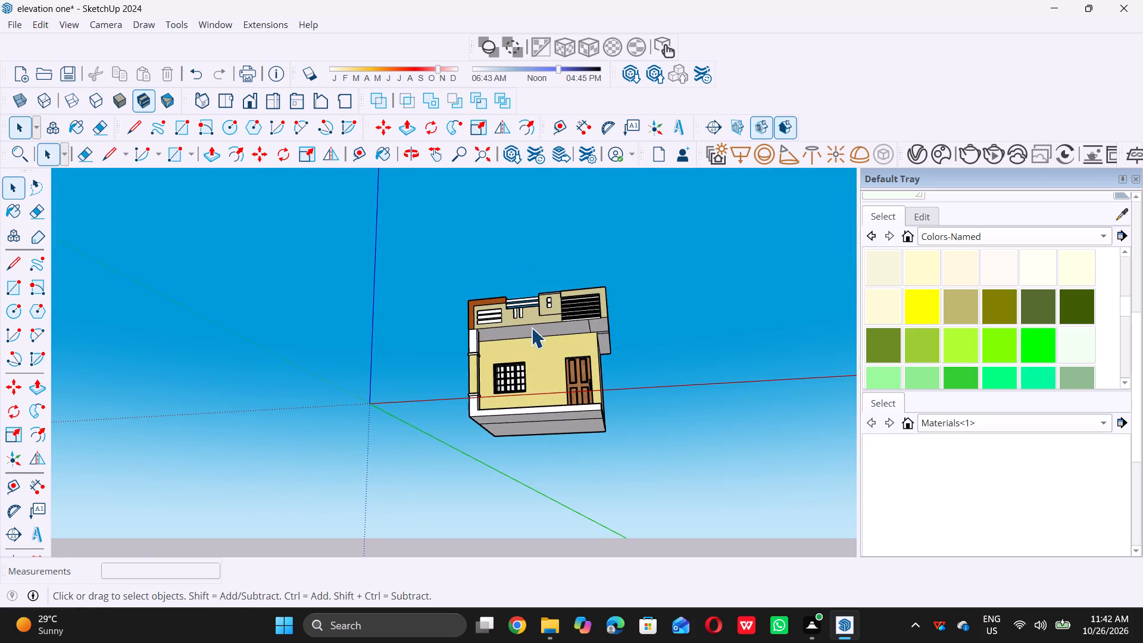
middle_drag(531, 327, 521, 310)
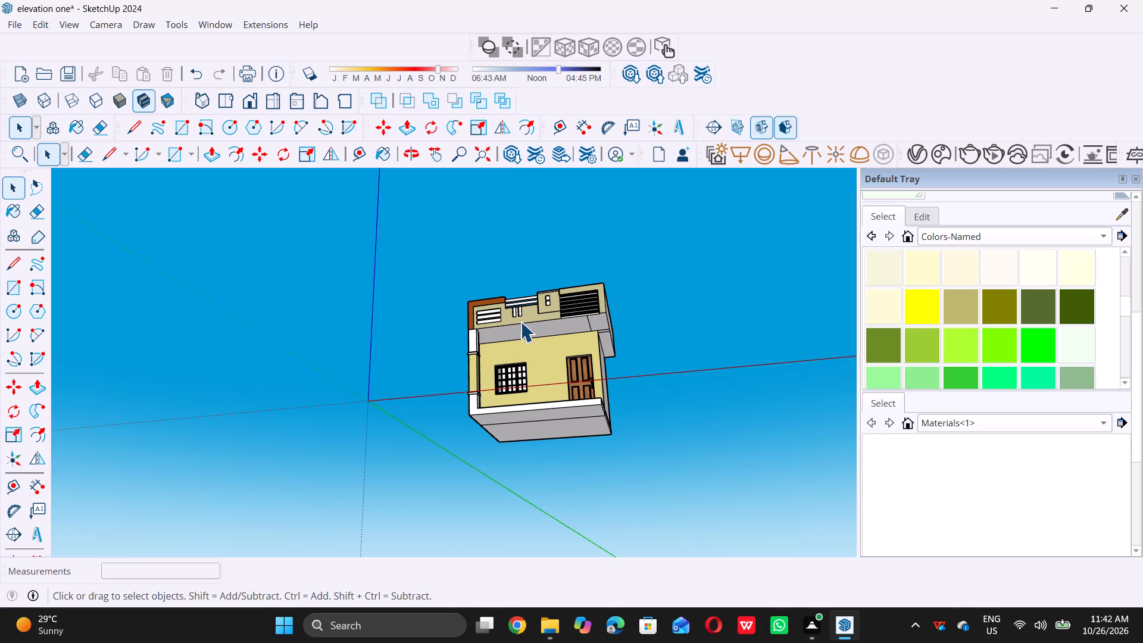
scroll(520, 321, down, 4)
middle_drag(416, 349, 749, 529)
middle_drag(486, 313, 482, 389)
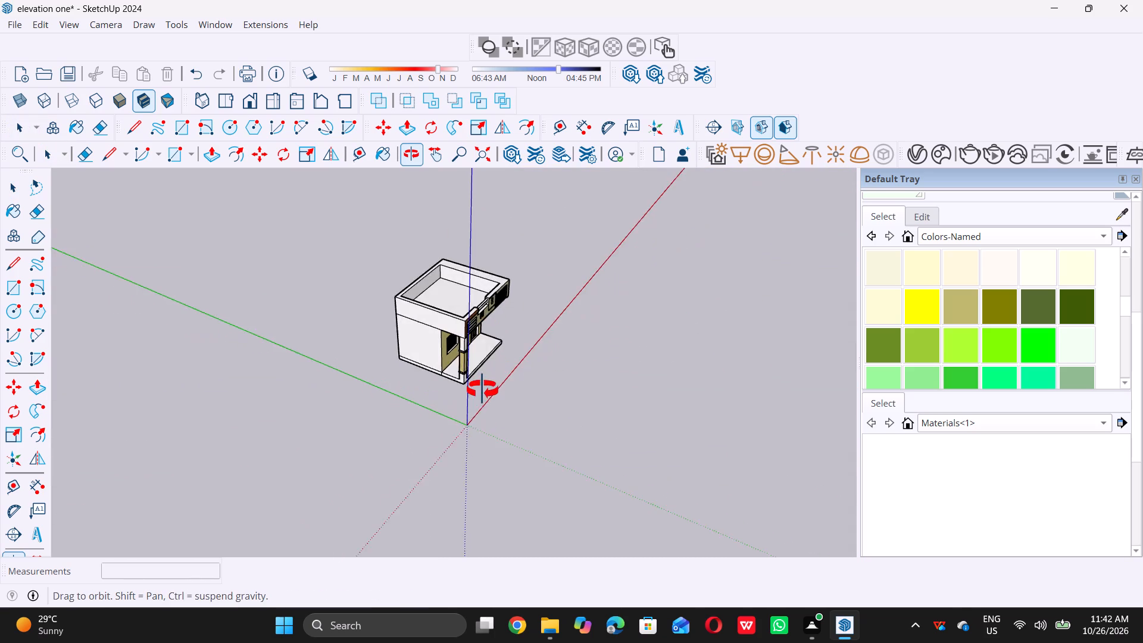
middle_drag(482, 389, 564, 441)
middle_drag(529, 377, 522, 368)
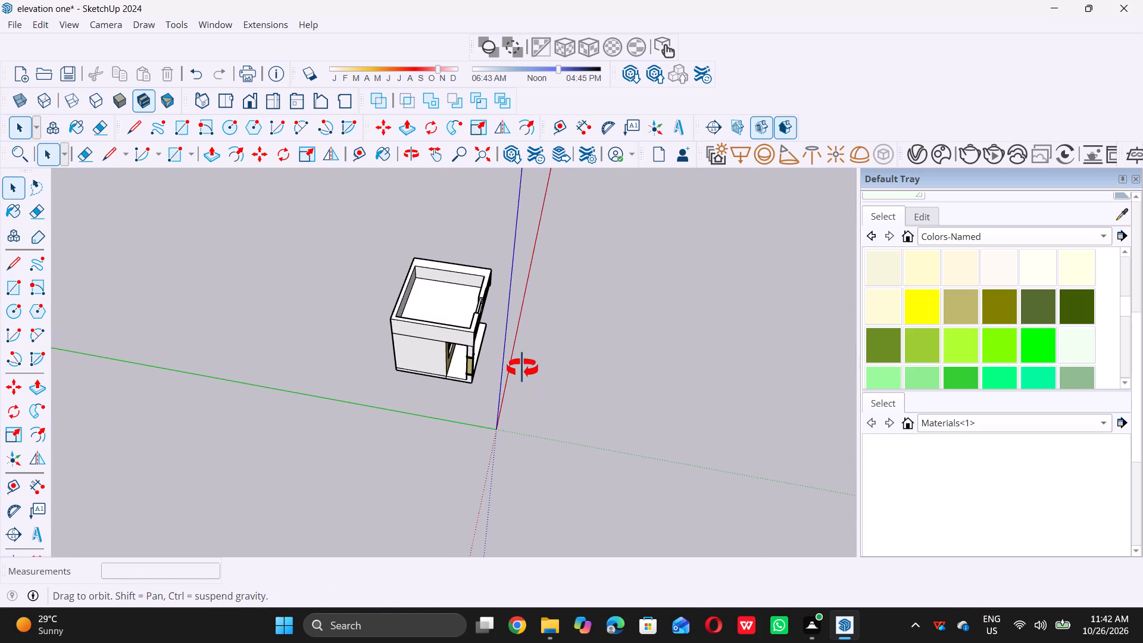
middle_drag(522, 368, 326, 330)
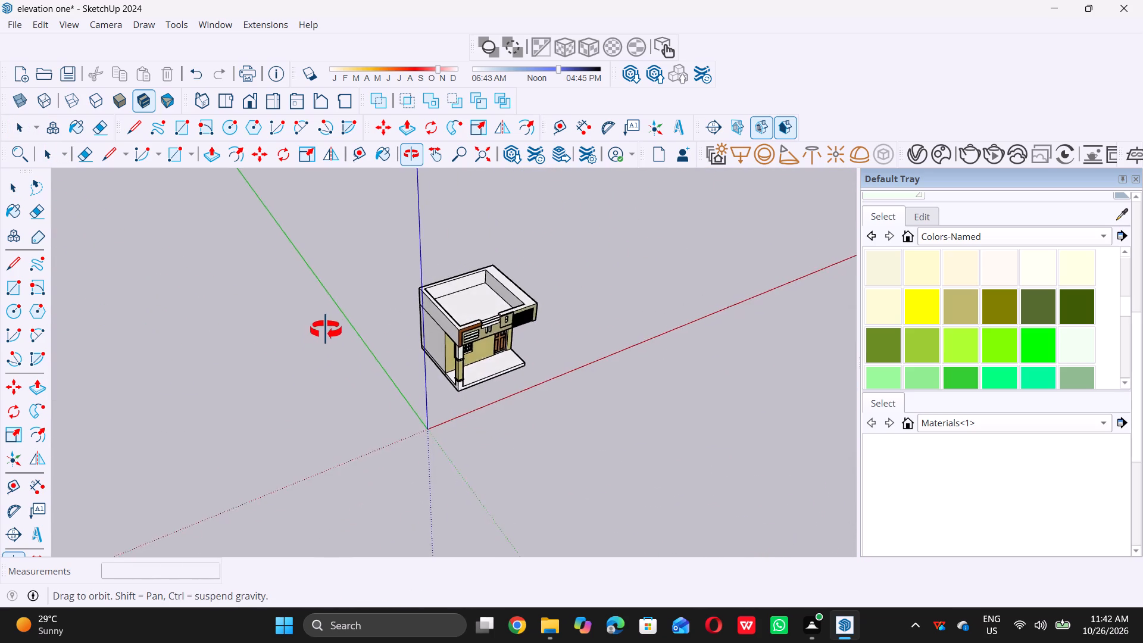
middle_drag(326, 330, 351, 338)
scroll(459, 359, up, 16)
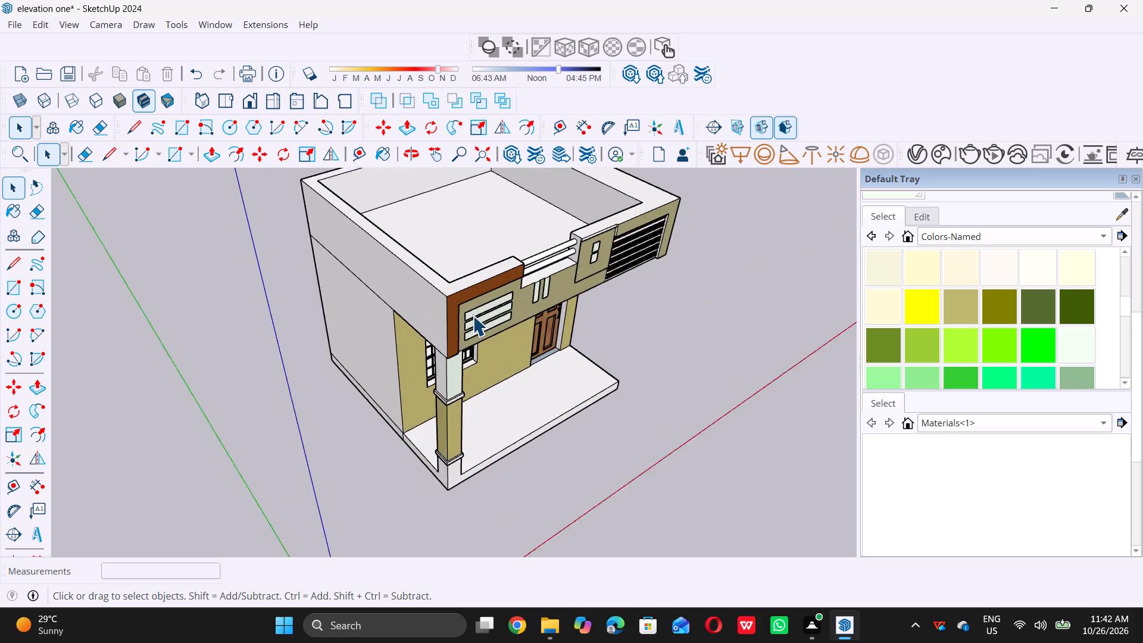
Examine the painted front elevation from several angles, including the parapet's underside and the front column.
scroll(473, 316, up, 1)
middle_drag(457, 352, 364, 221)
middle_drag(442, 285, 429, 297)
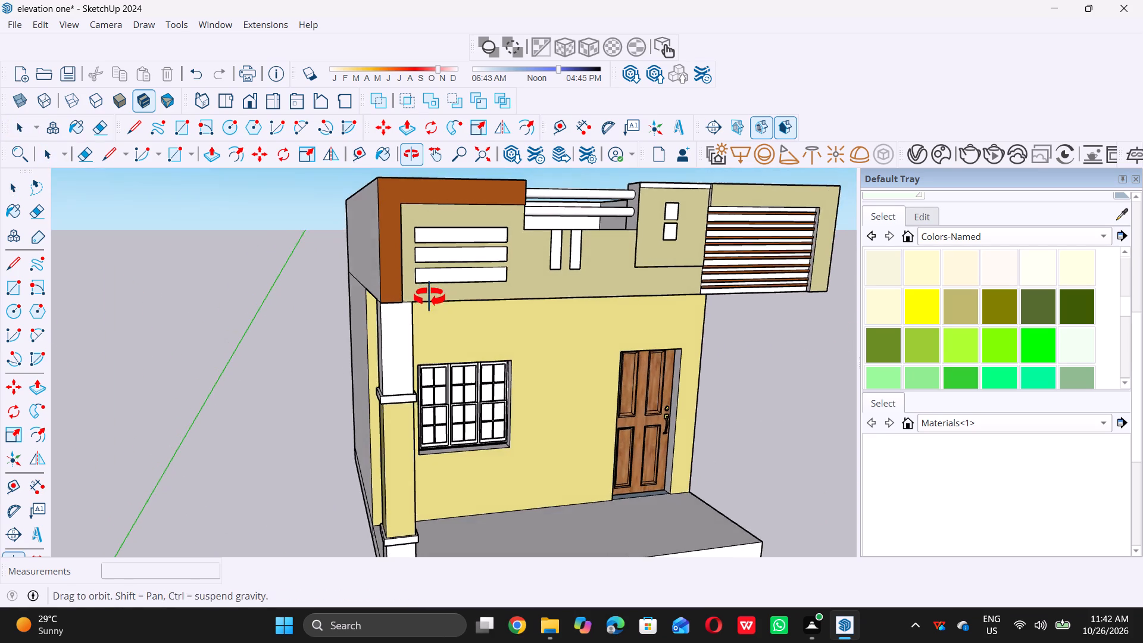
middle_drag(429, 297, 429, 298)
scroll(444, 301, up, 9)
click(443, 297)
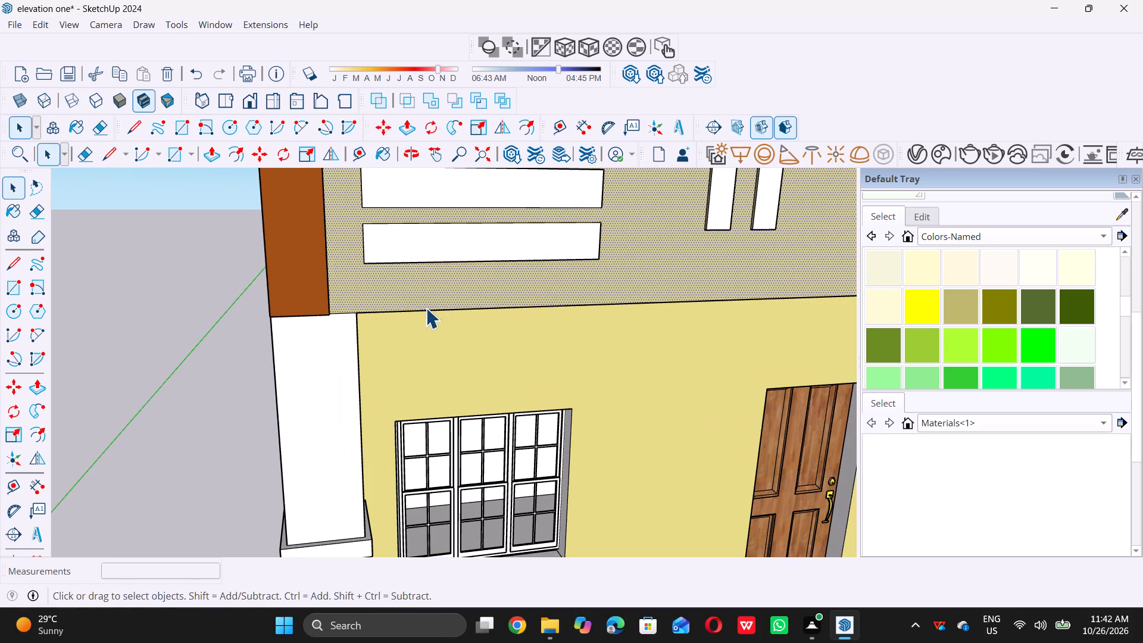
scroll(410, 325, down, 5)
scroll(386, 373, down, 4)
click(127, 386)
scroll(426, 393, down, 5)
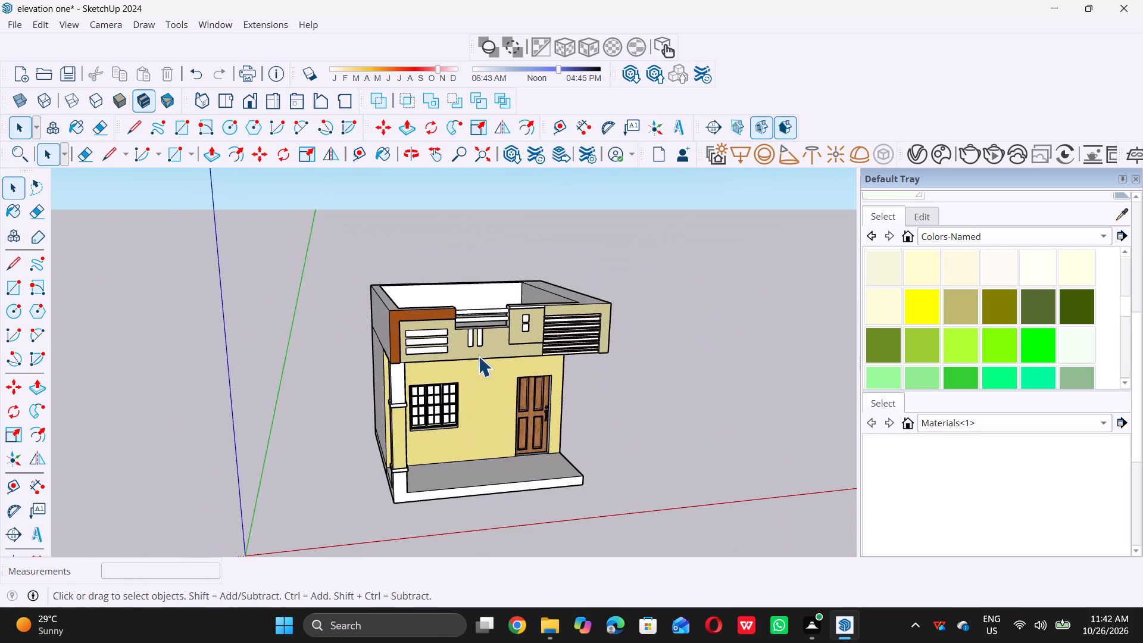
middle_drag(479, 347, 464, 302)
scroll(454, 333, up, 10)
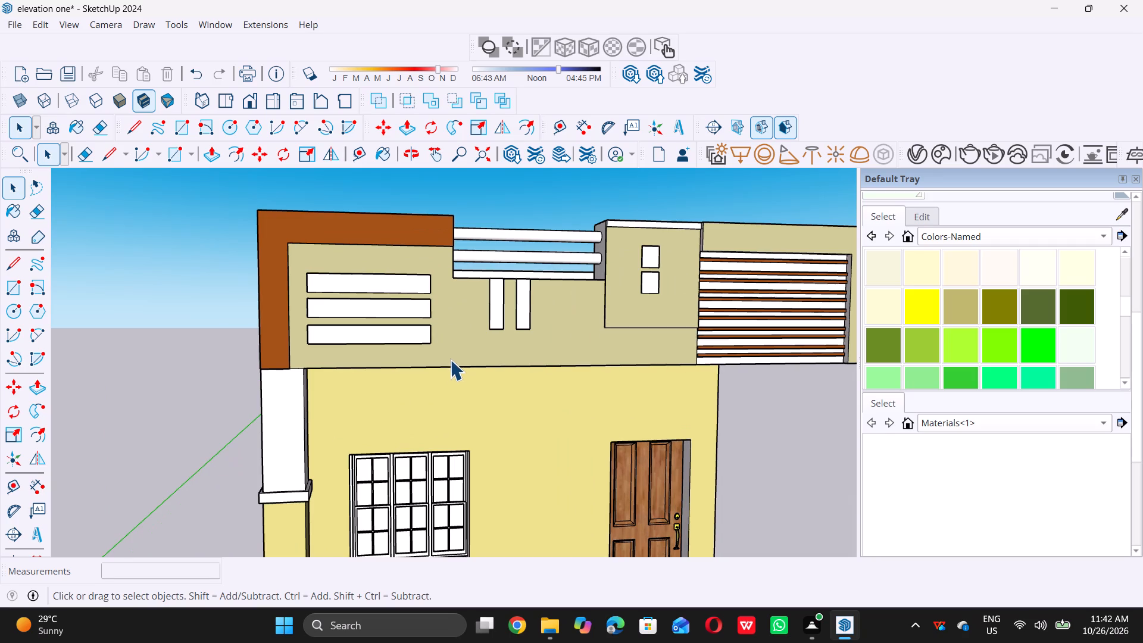
middle_drag(383, 327, 448, 215)
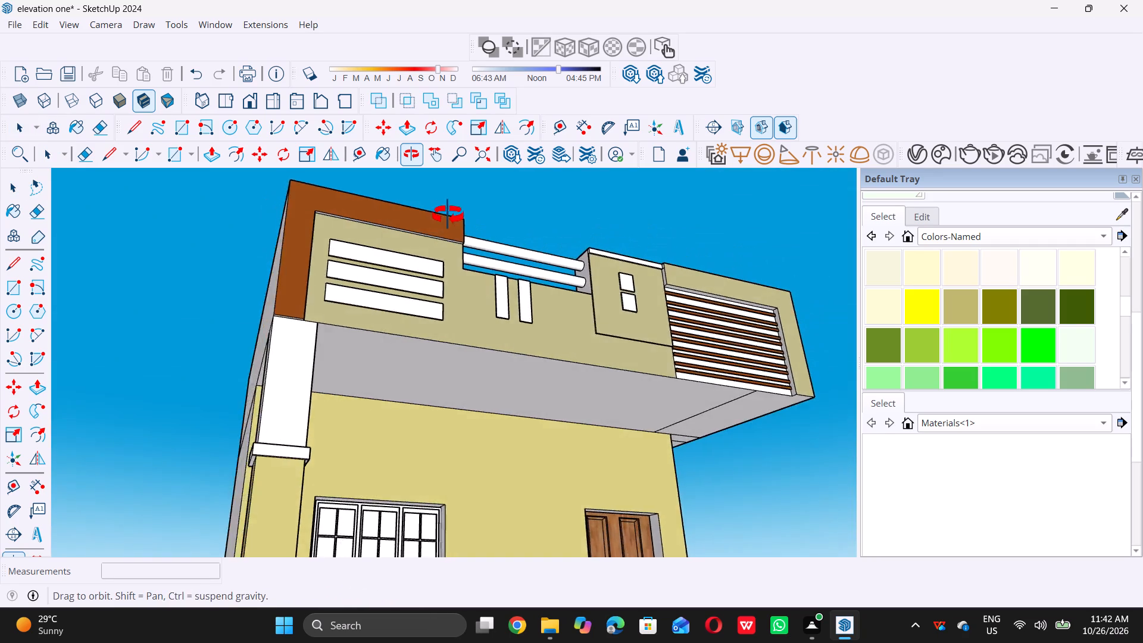
middle_drag(448, 215, 621, 287)
scroll(482, 345, down, 5)
middle_drag(466, 351, 314, 400)
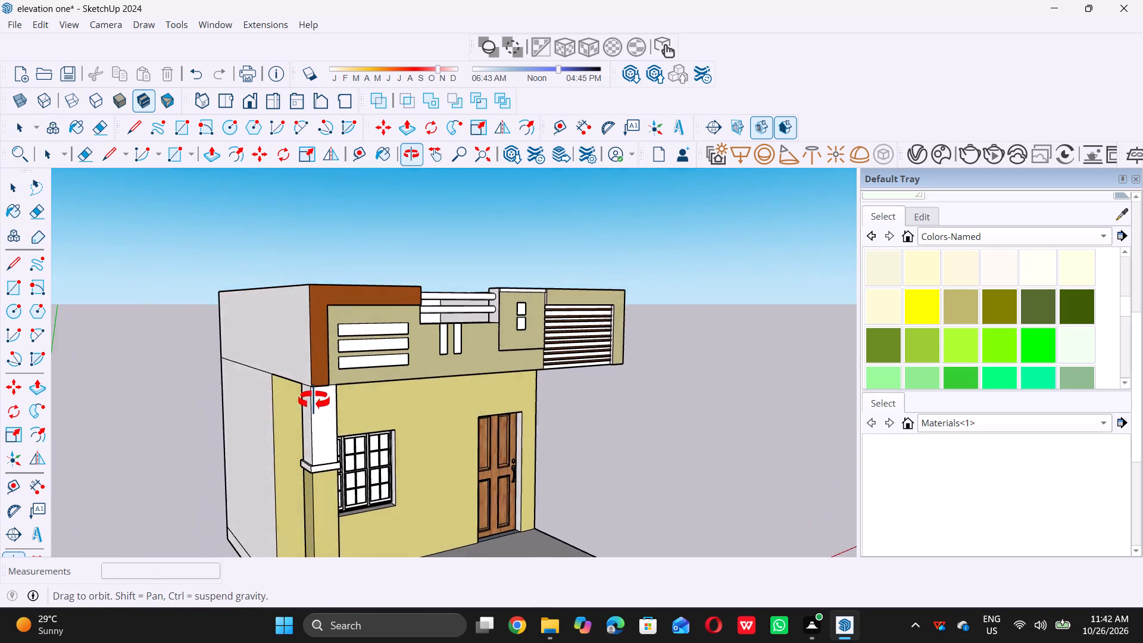
middle_drag(314, 400, 299, 401)
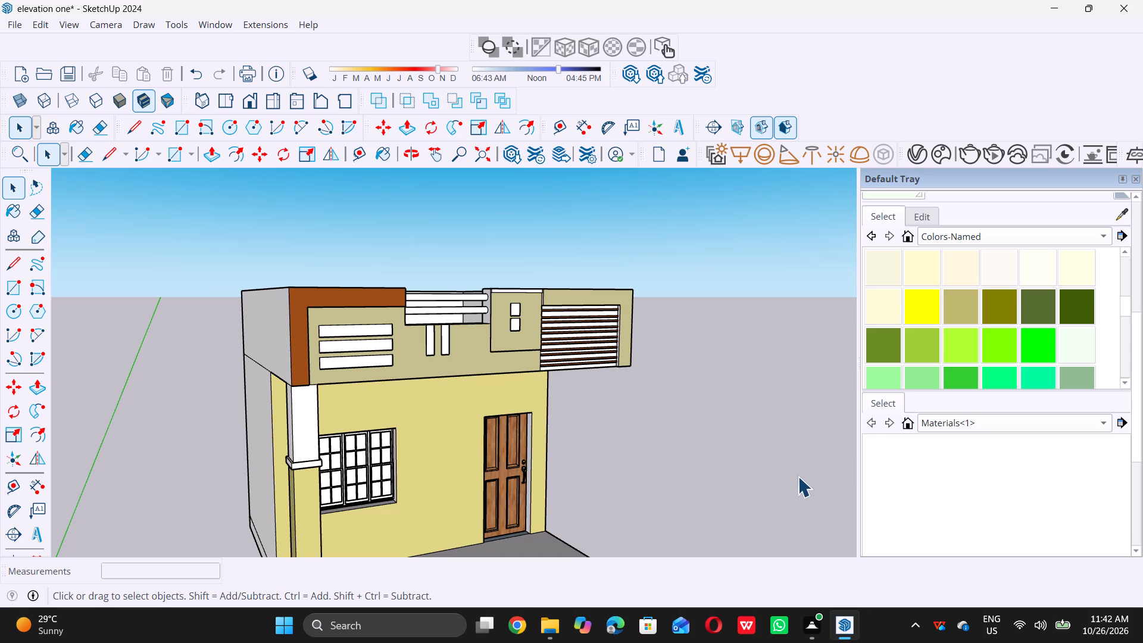
Place a guide line 1' below the top edge of the front column's inner side face.
middle_drag(426, 382, 337, 280)
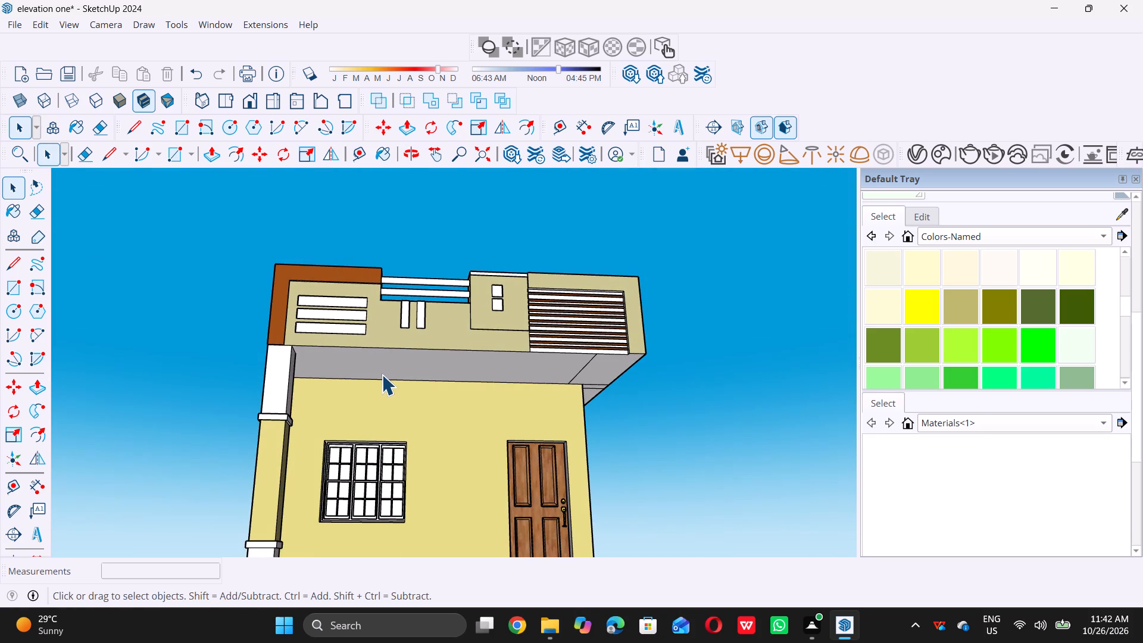
middle_drag(339, 345, 280, 326)
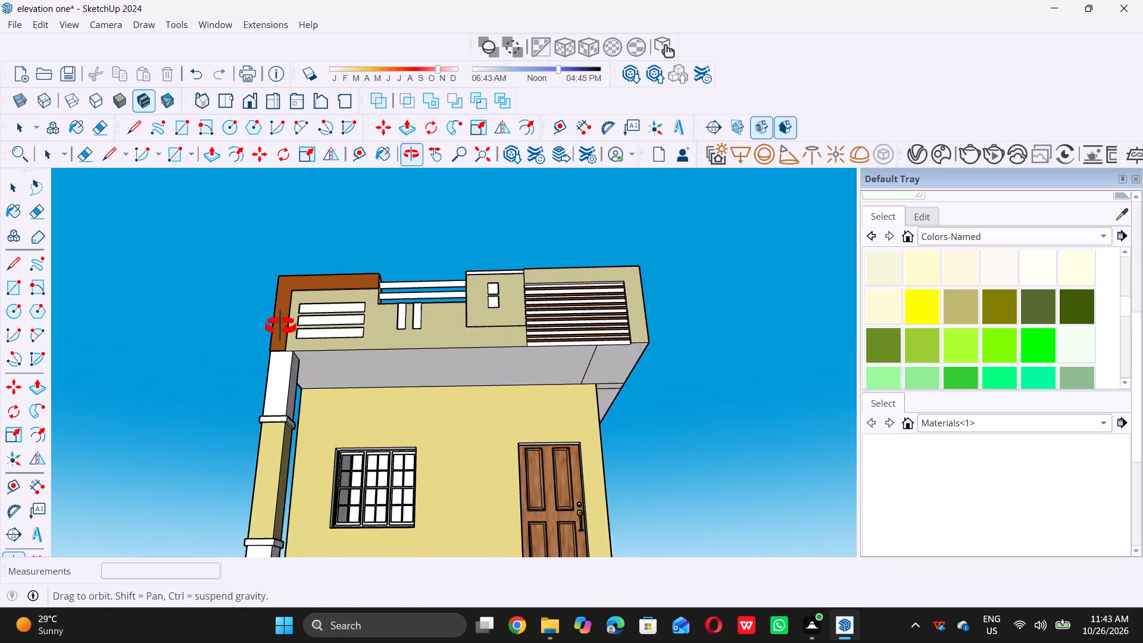
middle_drag(280, 326, 266, 326)
scroll(314, 360, up, 9)
middle_drag(296, 351, 230, 343)
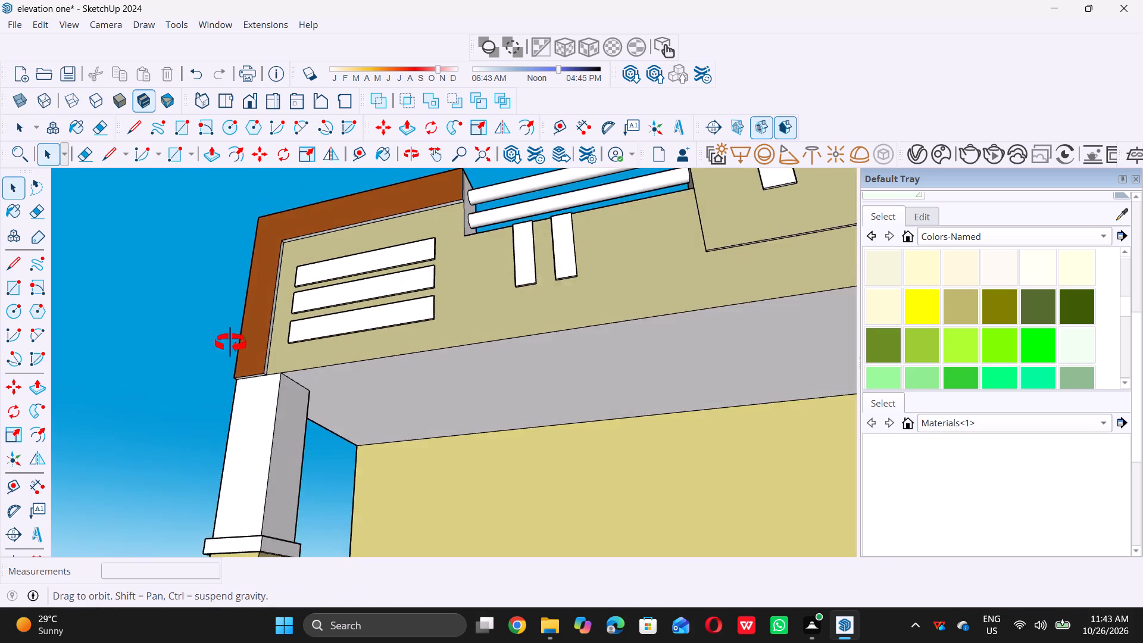
middle_drag(230, 343, 202, 339)
scroll(276, 385, up, 11)
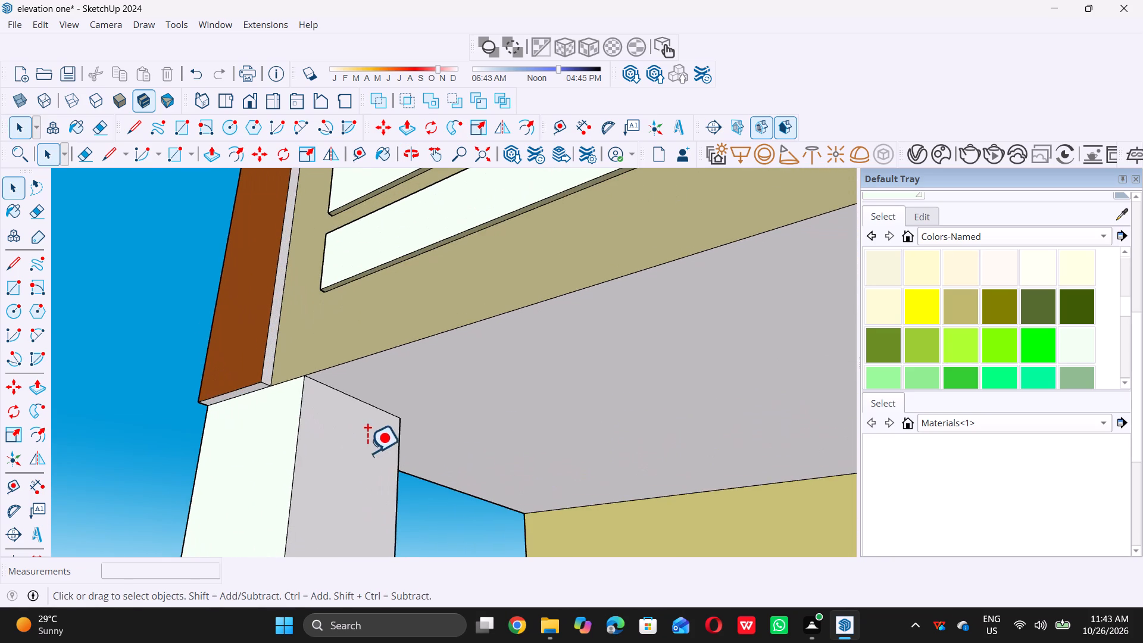
key(t)
click(364, 398)
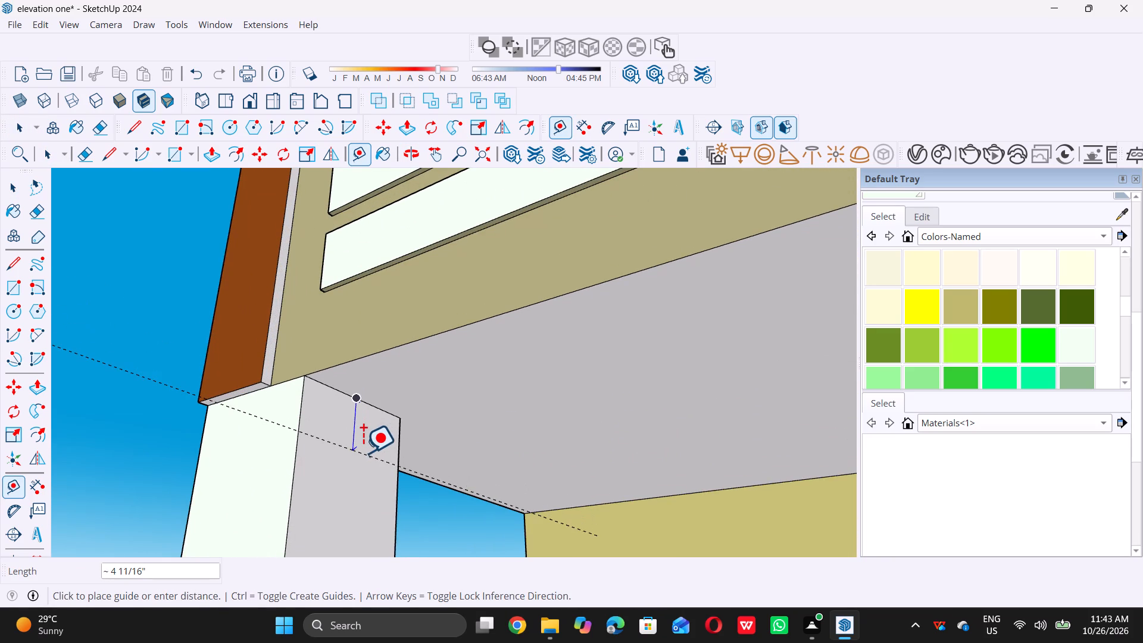
text(1')
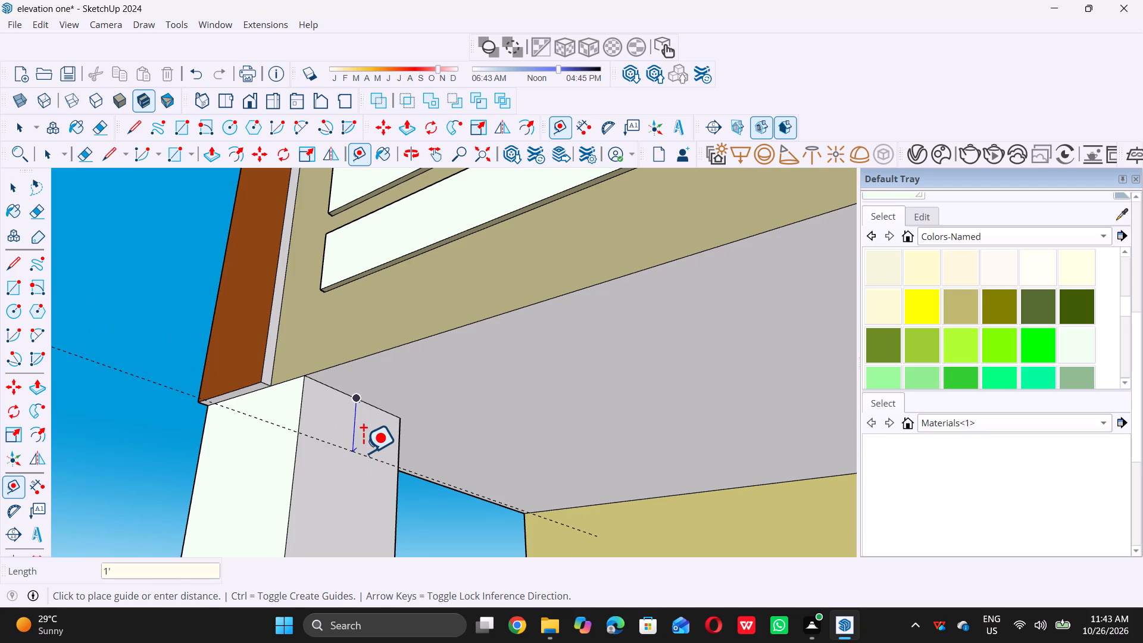
key(Return)
key(space)
Draw a rectangle on the column's inner side face, from its top corner down to the 1' guide line.
text(r)
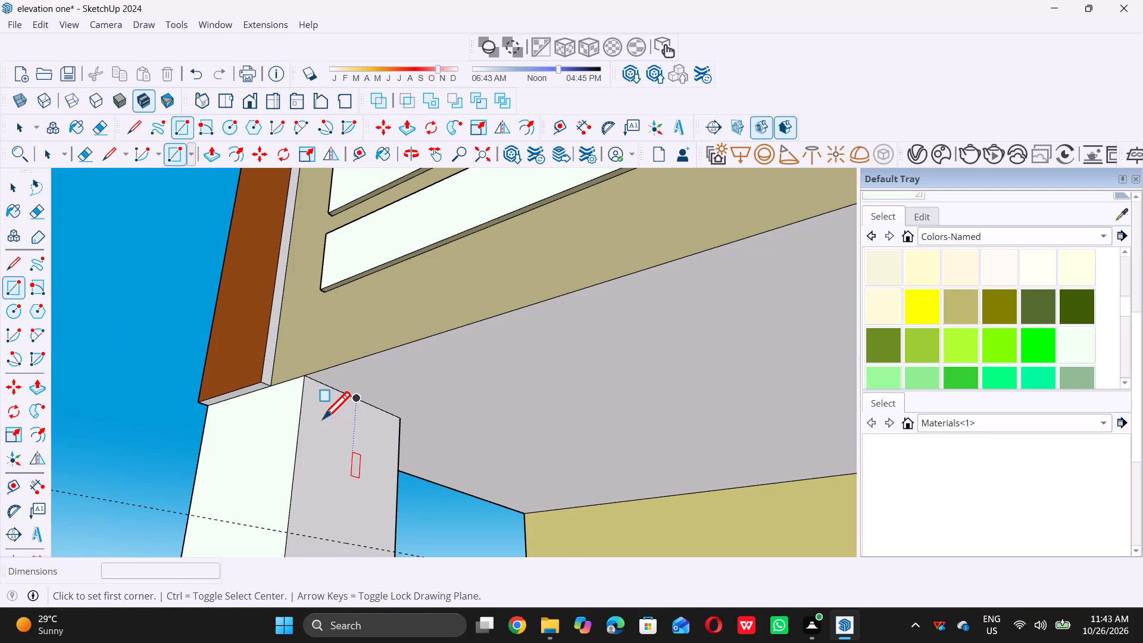
click(305, 376)
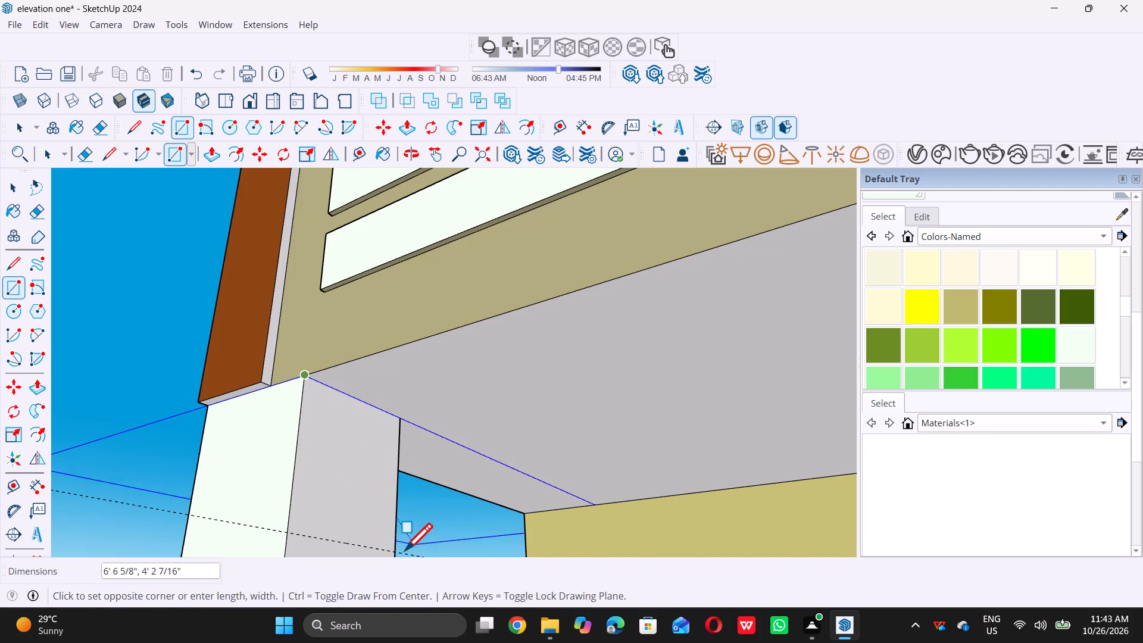
click(394, 554)
key(space)
Push/Pull the rectangle at the column top 13' 2 7/8" across the front to form a beam beneath the parapet.
scroll(366, 494, down, 6)
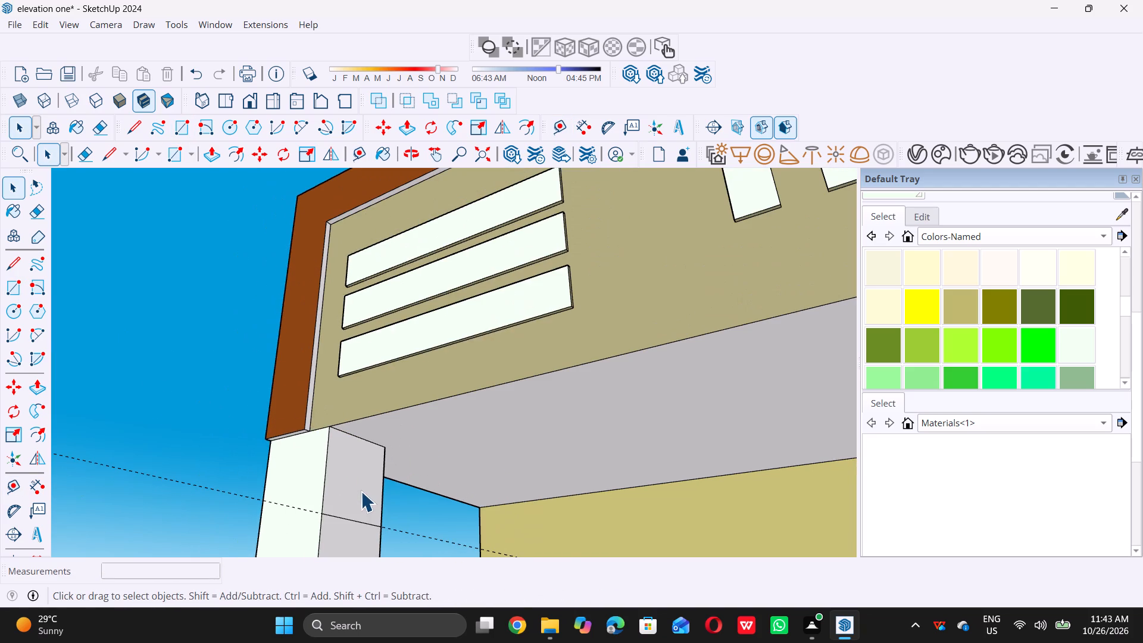
scroll(345, 464, down, 11)
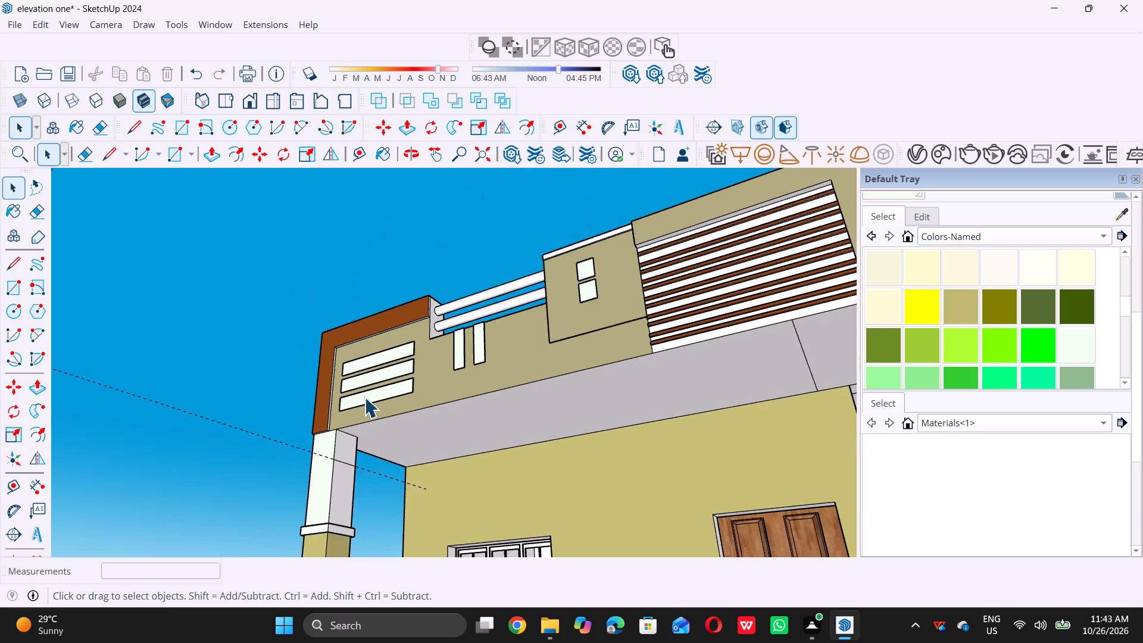
scroll(365, 397, down, 8)
middle_drag(382, 430, 413, 455)
scroll(357, 419, up, 7)
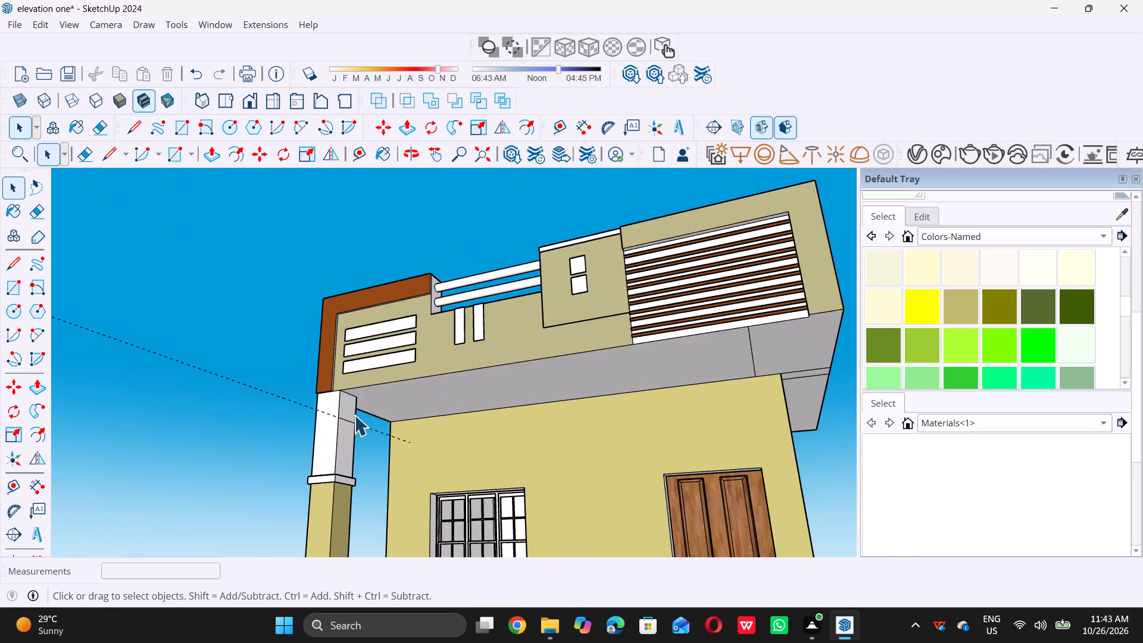
scroll(354, 415, up, 3)
click(346, 411)
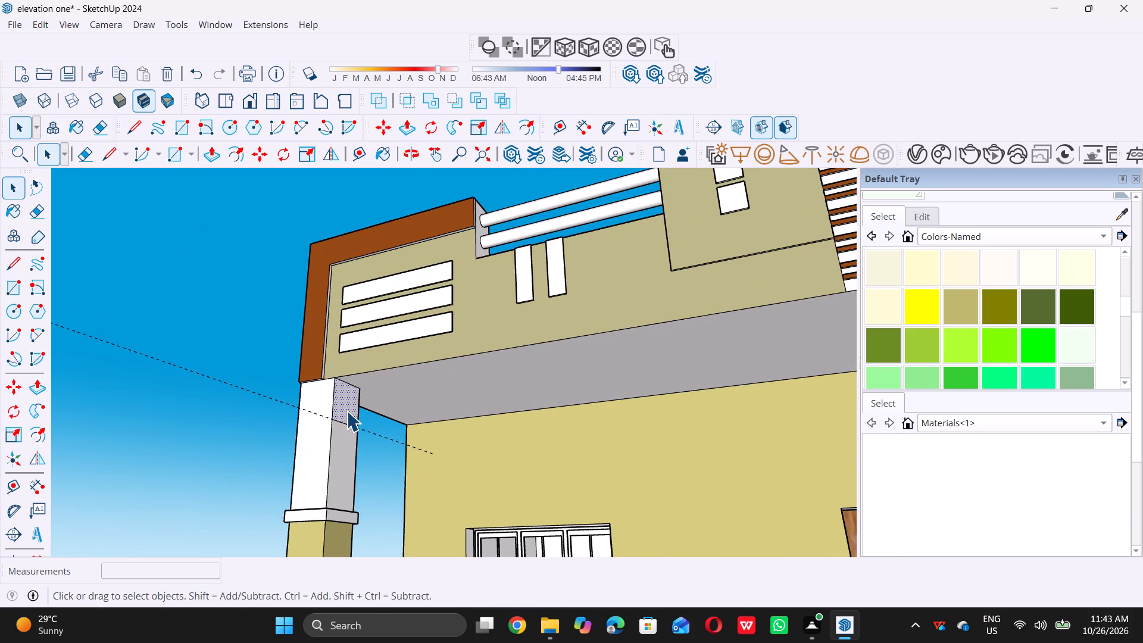
key(p)
double_click(346, 398)
scroll(346, 395, down, 6)
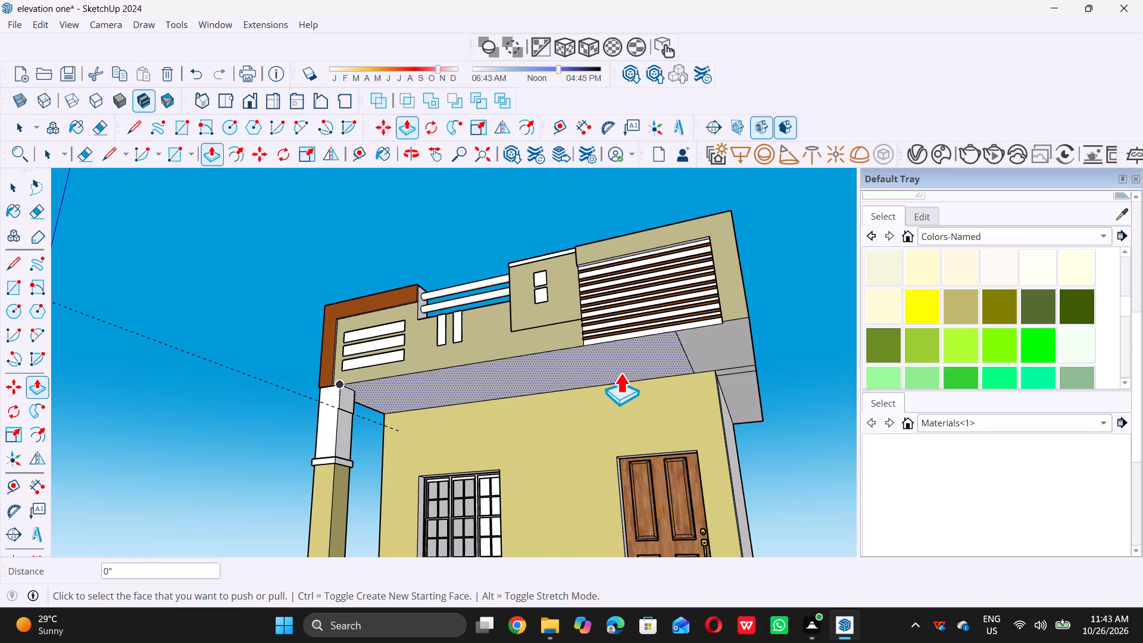
scroll(347, 395, up, 9)
click(347, 395)
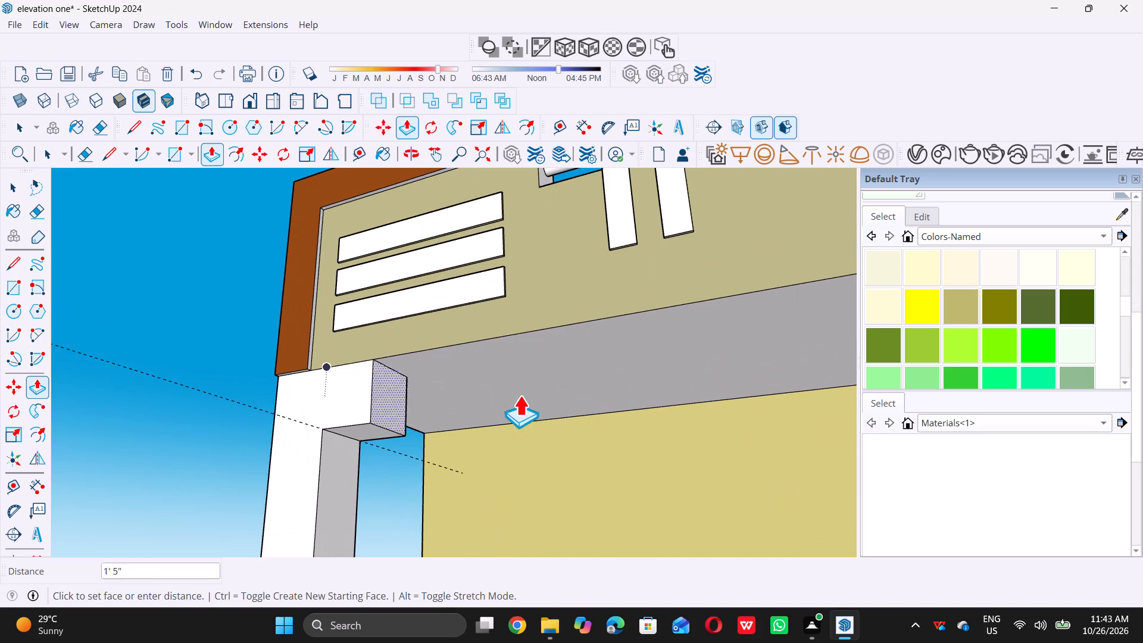
scroll(577, 410, down, 16)
scroll(701, 410, down, 6)
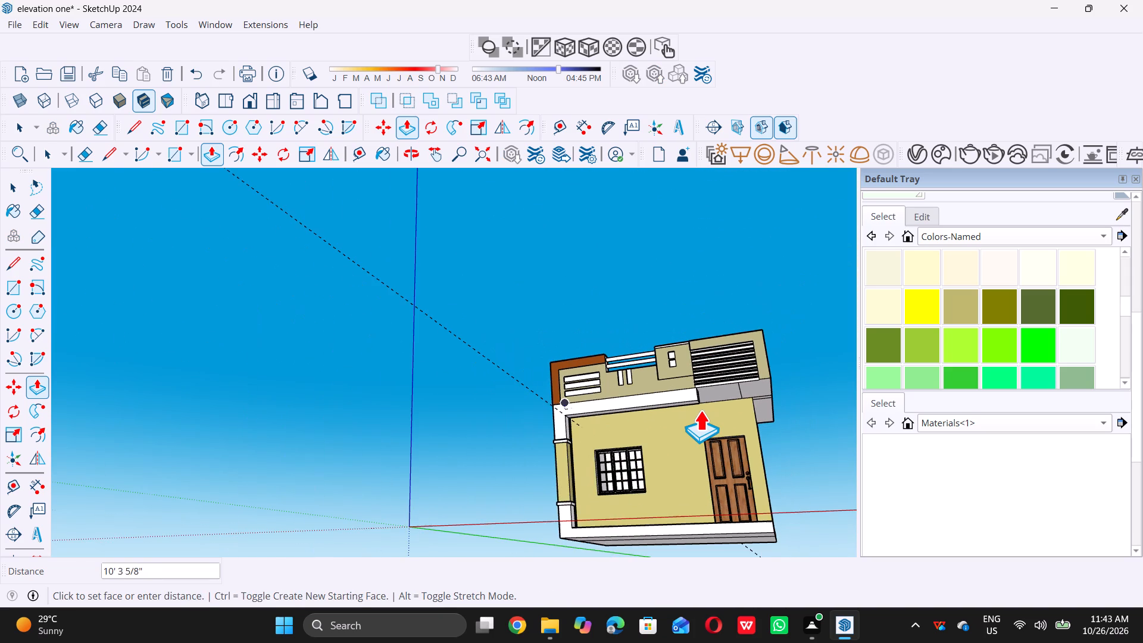
middle_drag(691, 413, 678, 433)
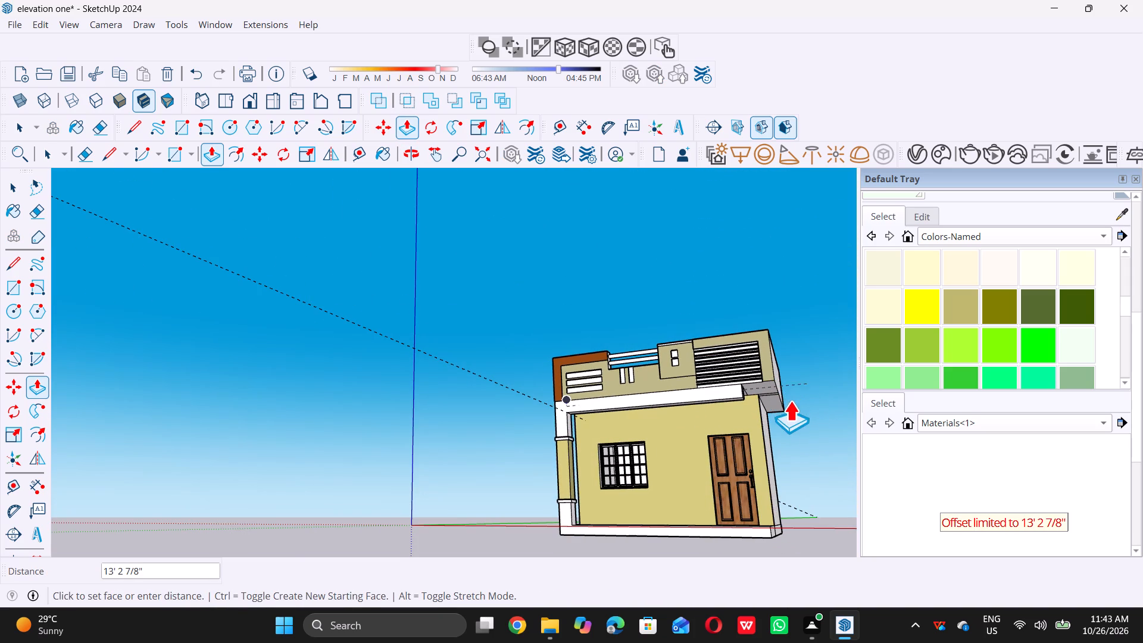
scroll(755, 385, up, 20)
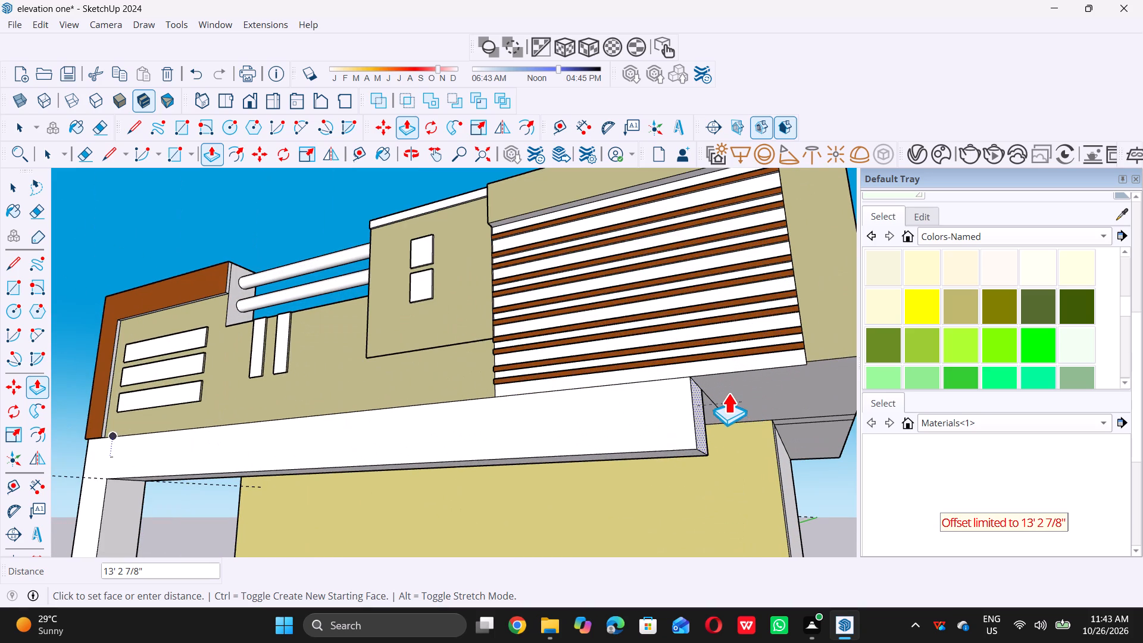
click(713, 398)
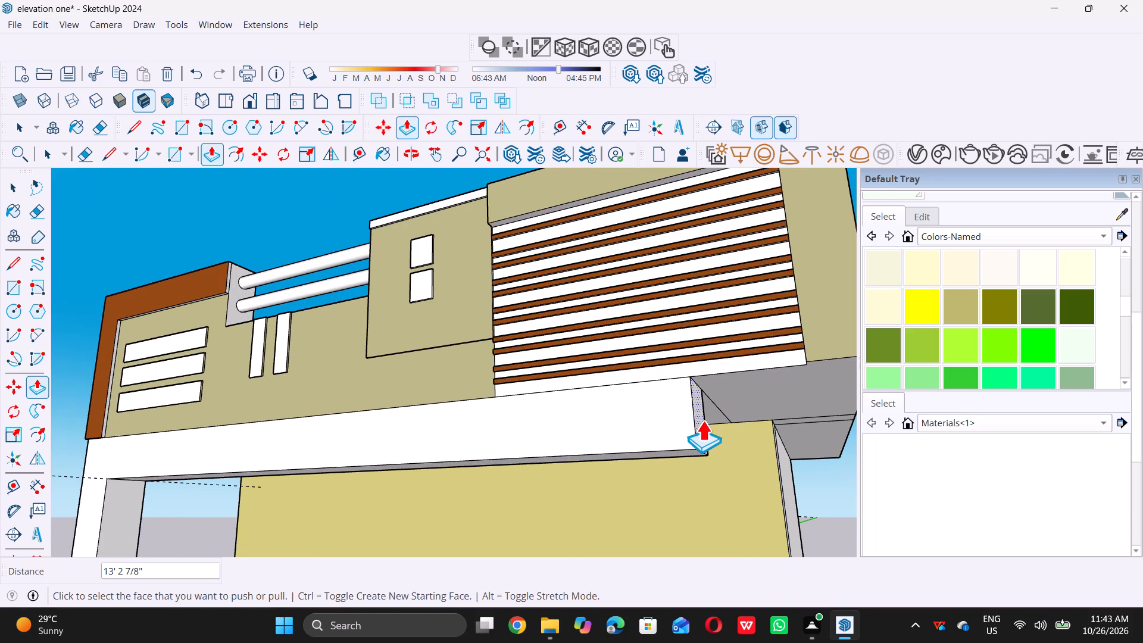
Extend the beam's free end another 2' 2" with Push/Pull to reach the parapet's outer edge.
click(702, 420)
scroll(699, 418, down, 9)
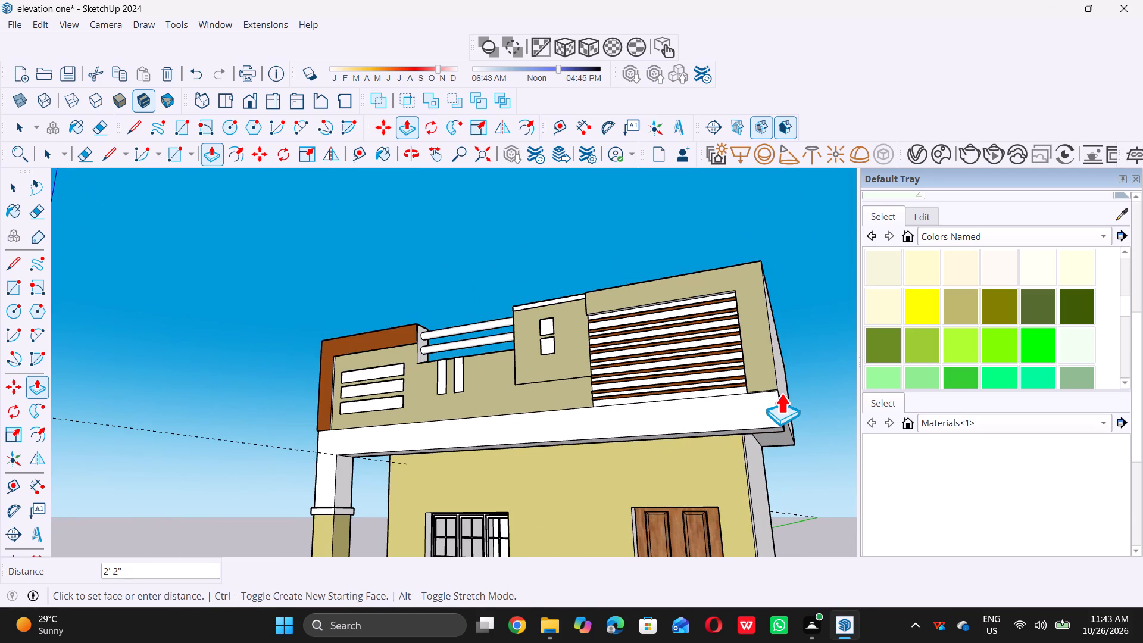
double_click(780, 385)
key(space)
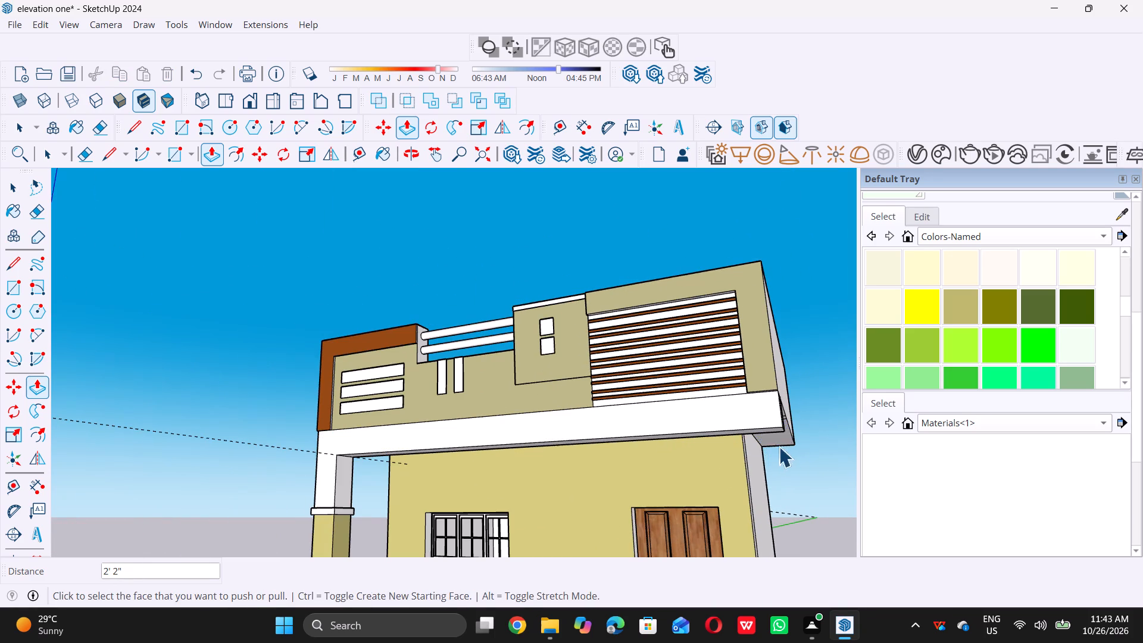
Examine the new beam beneath the parapet from the front, below and a distance.
scroll(638, 438, down, 12)
middle_drag(436, 465, 599, 495)
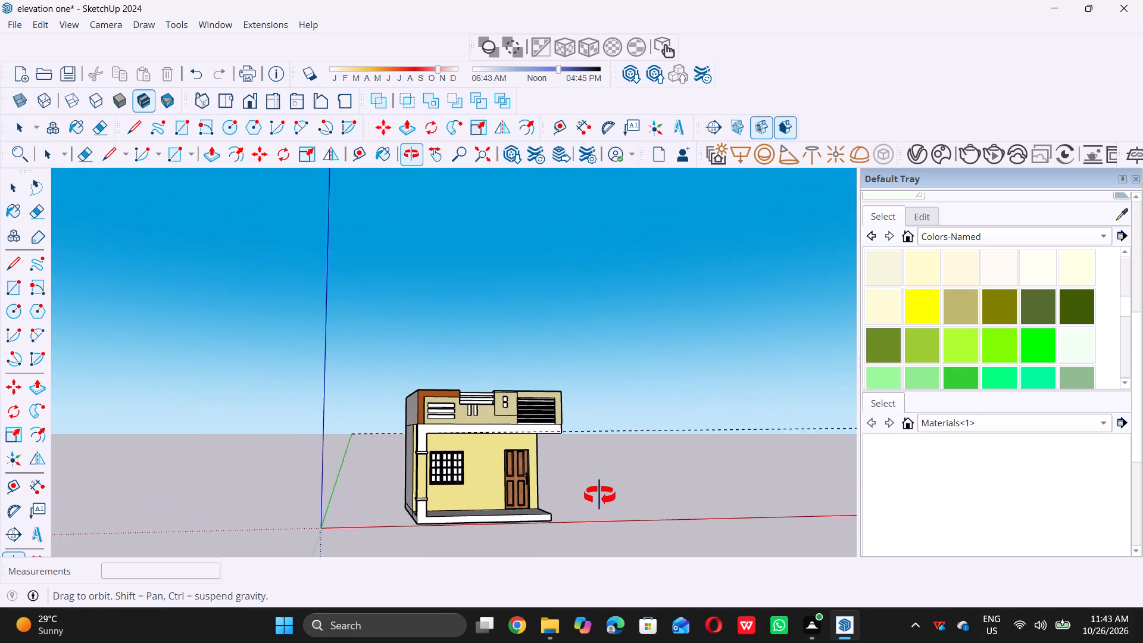
middle_drag(599, 495, 422, 401)
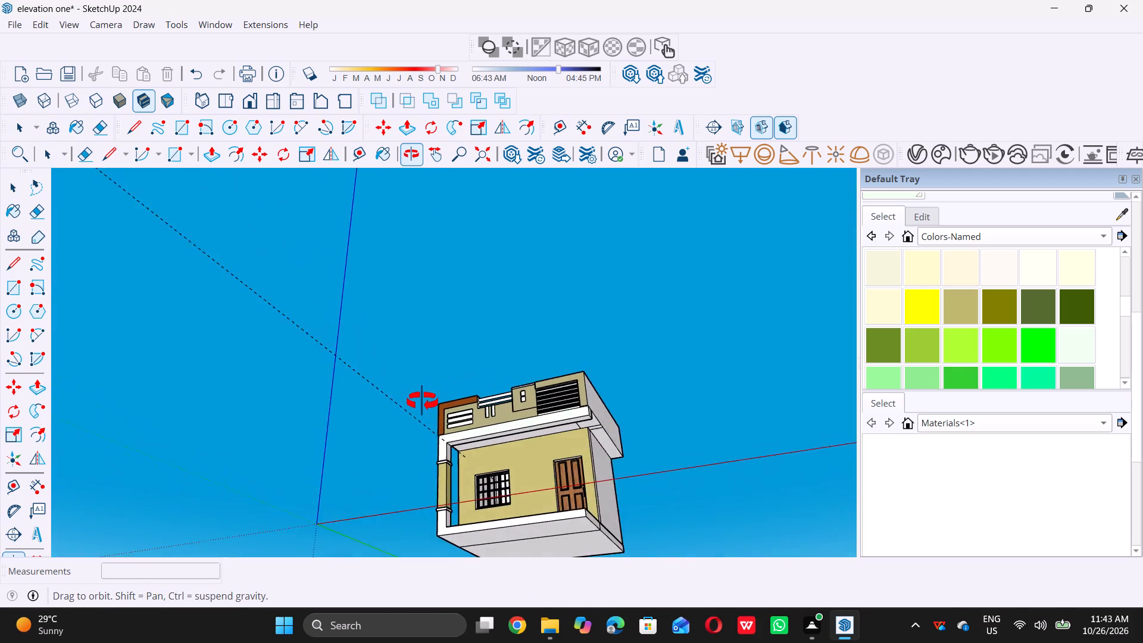
middle_drag(422, 401, 327, 442)
scroll(574, 432, up, 5)
scroll(455, 395, up, 6)
scroll(526, 406, up, 6)
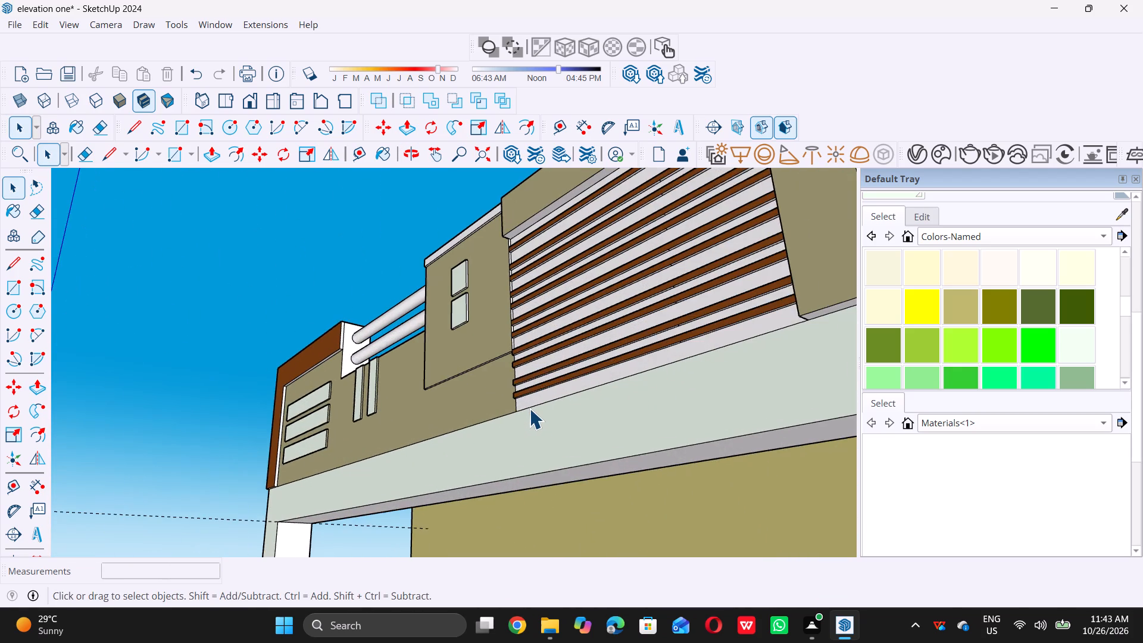
scroll(530, 410, down, 12)
scroll(380, 450, down, 6)
middle_drag(377, 463, 667, 524)
scroll(639, 464, down, 11)
middle_drag(589, 452, 561, 434)
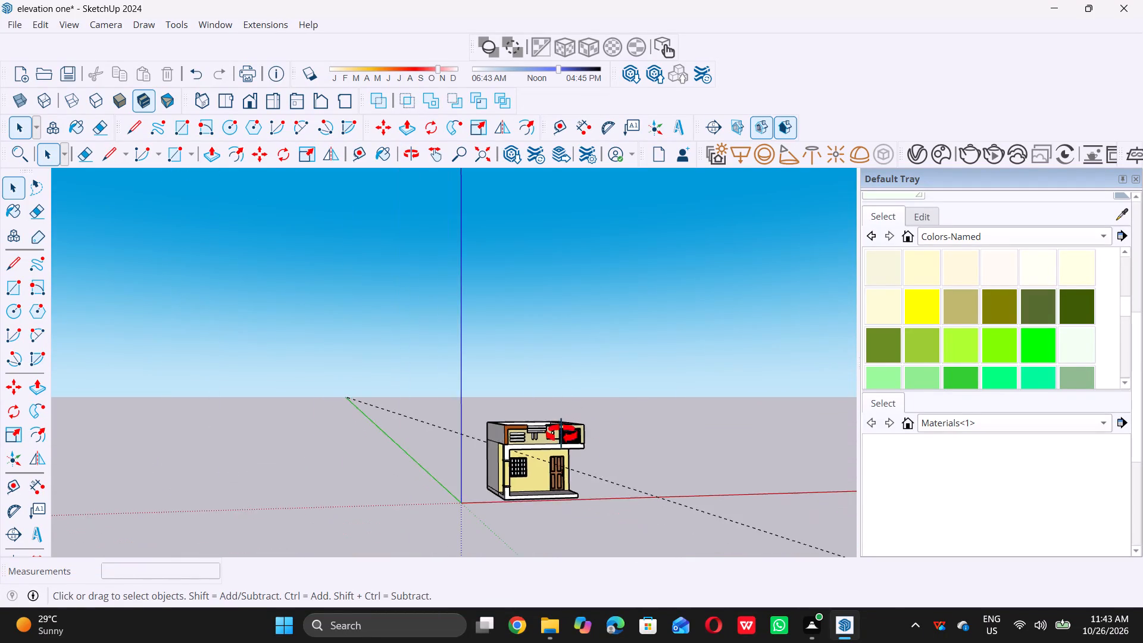
middle_drag(561, 434, 478, 434)
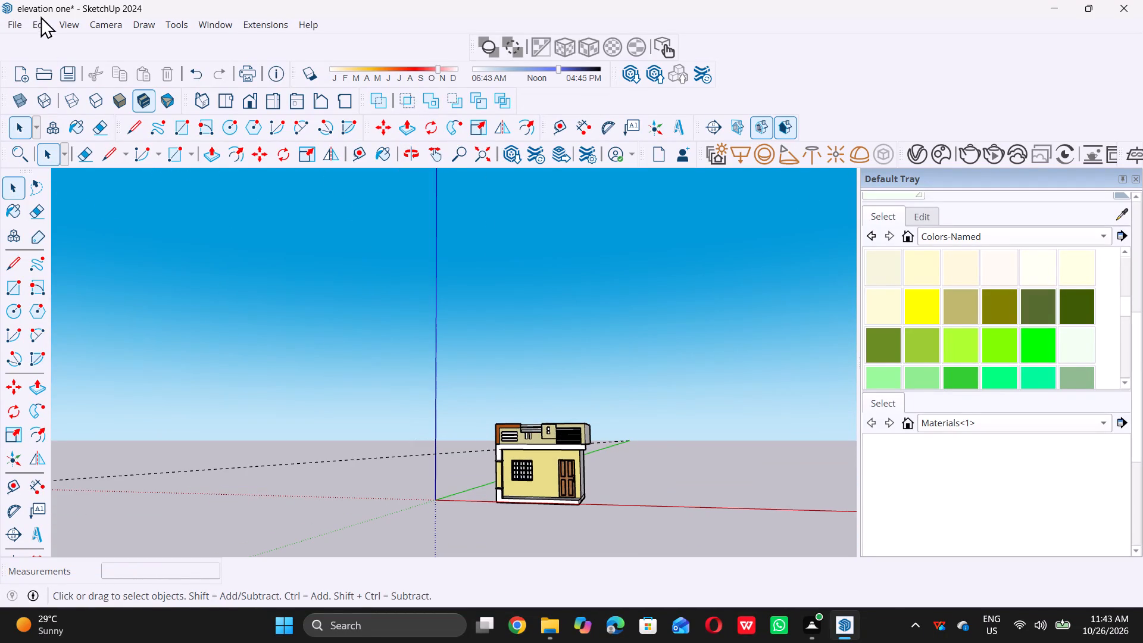
Delete all guide lines from the model.
click(42, 22)
double_click(86, 173)
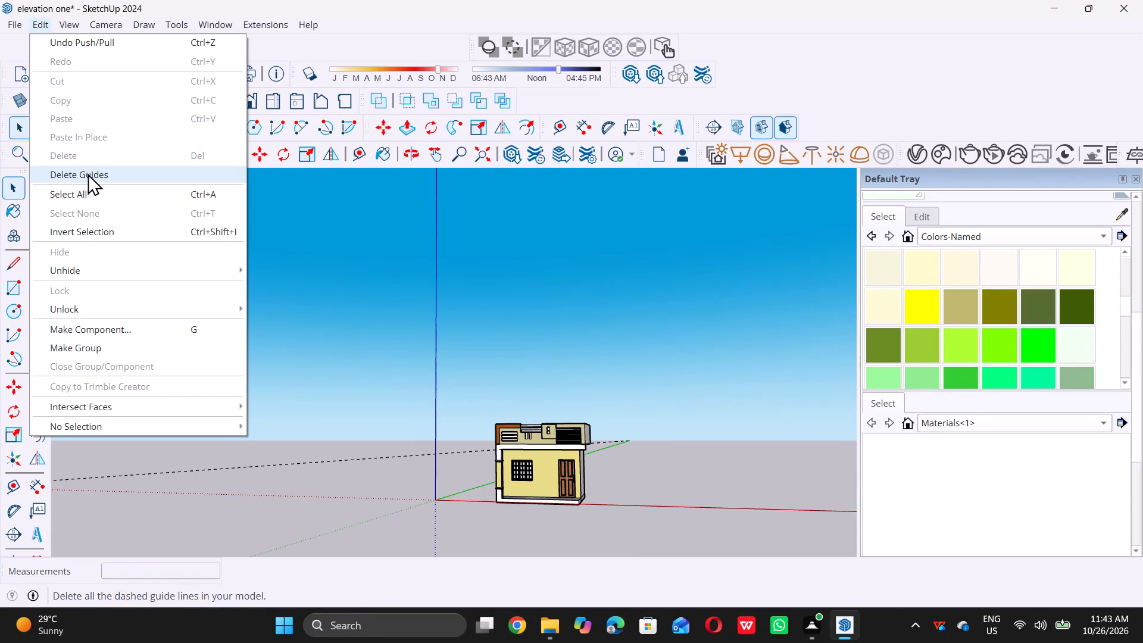
Create a guide line along the edge where the beam's top meets the parapet.
scroll(102, 186, down, 5)
middle_drag(498, 394, 468, 333)
scroll(485, 421, up, 7)
scroll(452, 367, up, 11)
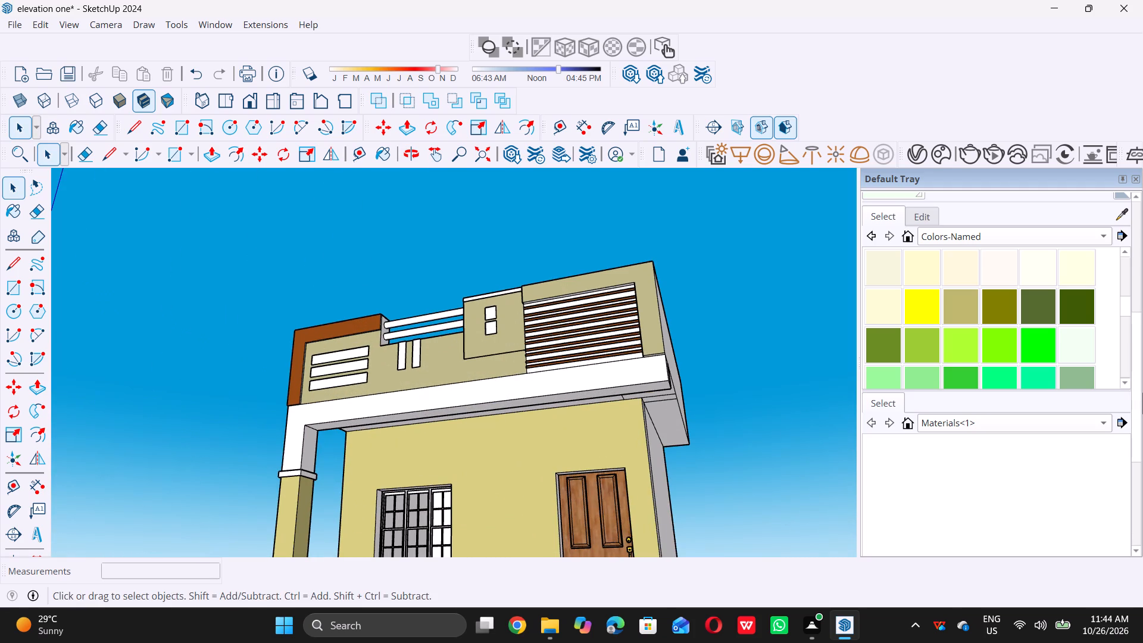
scroll(1060, 377, down, 6)
scroll(411, 430, down, 5)
middle_drag(320, 457, 332, 458)
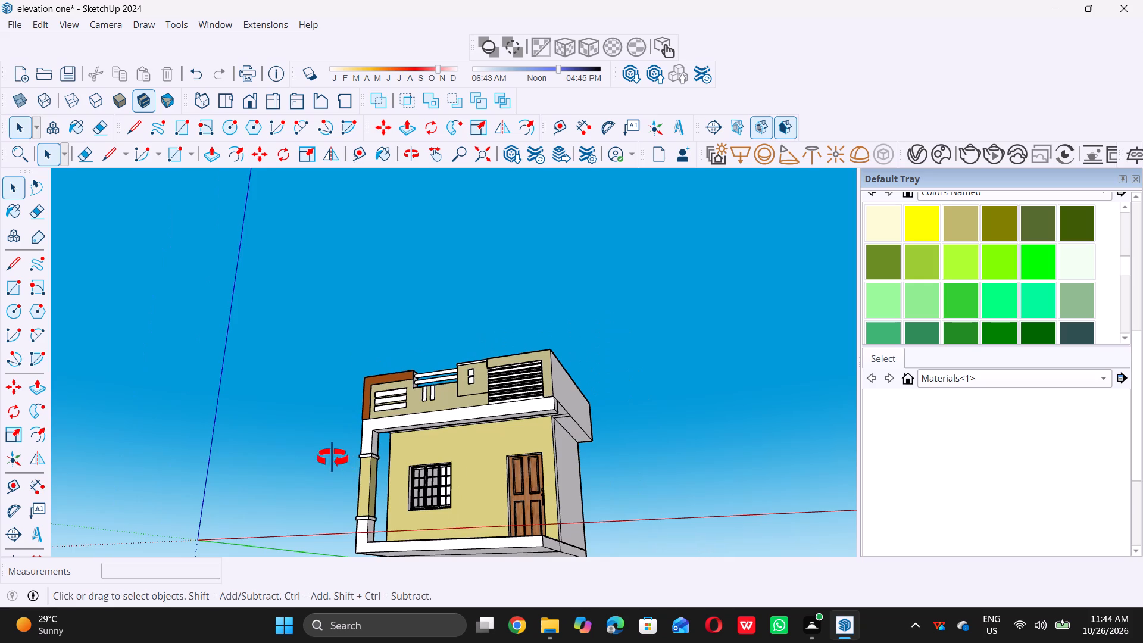
middle_drag(332, 458, 686, 526)
scroll(456, 423, up, 6)
scroll(373, 413, up, 2)
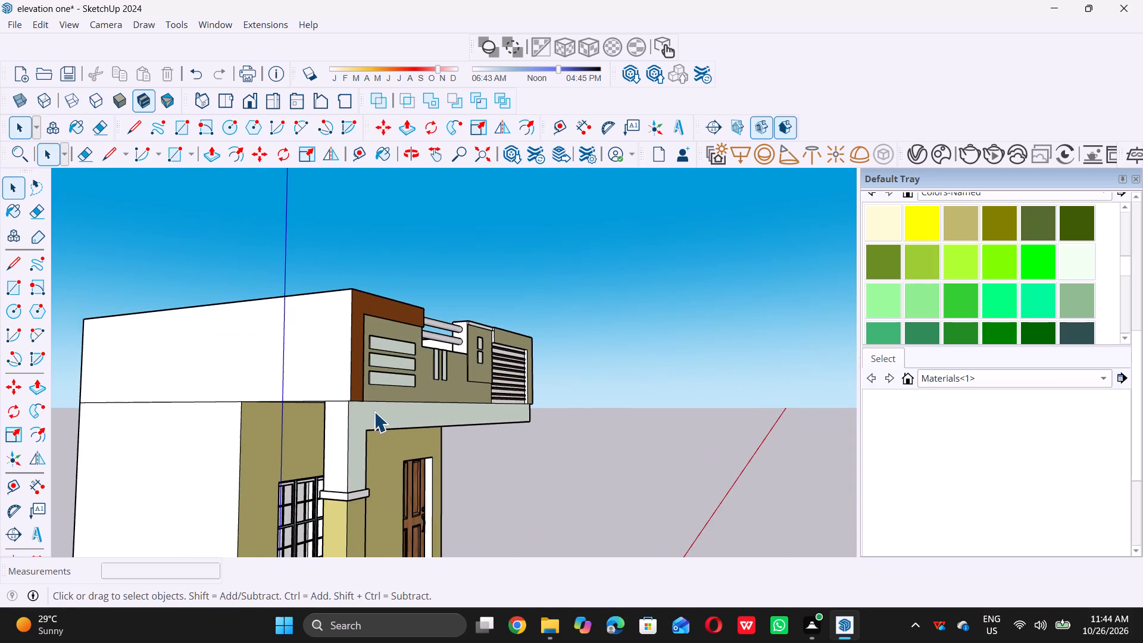
scroll(374, 411, up, 9)
middle_drag(430, 407, 311, 439)
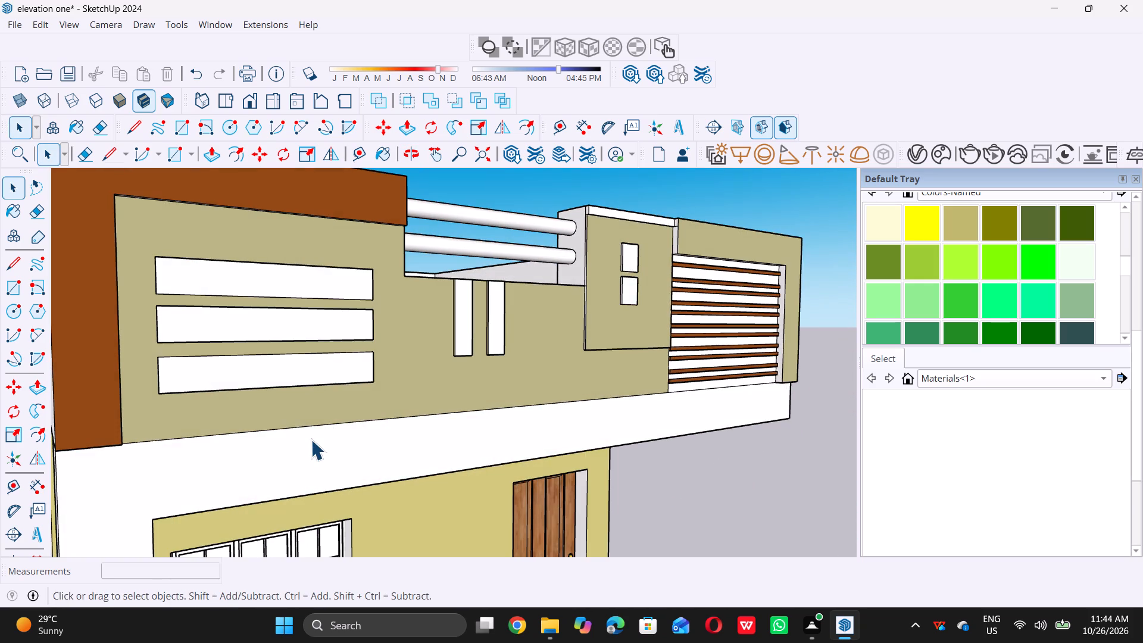
key(t)
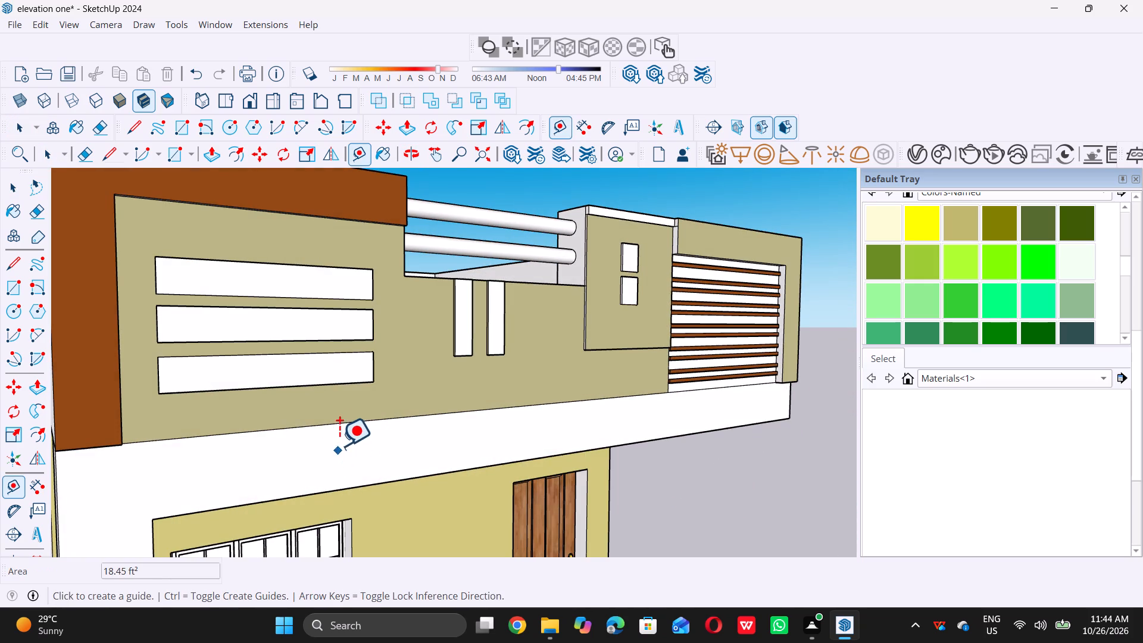
double_click(360, 421)
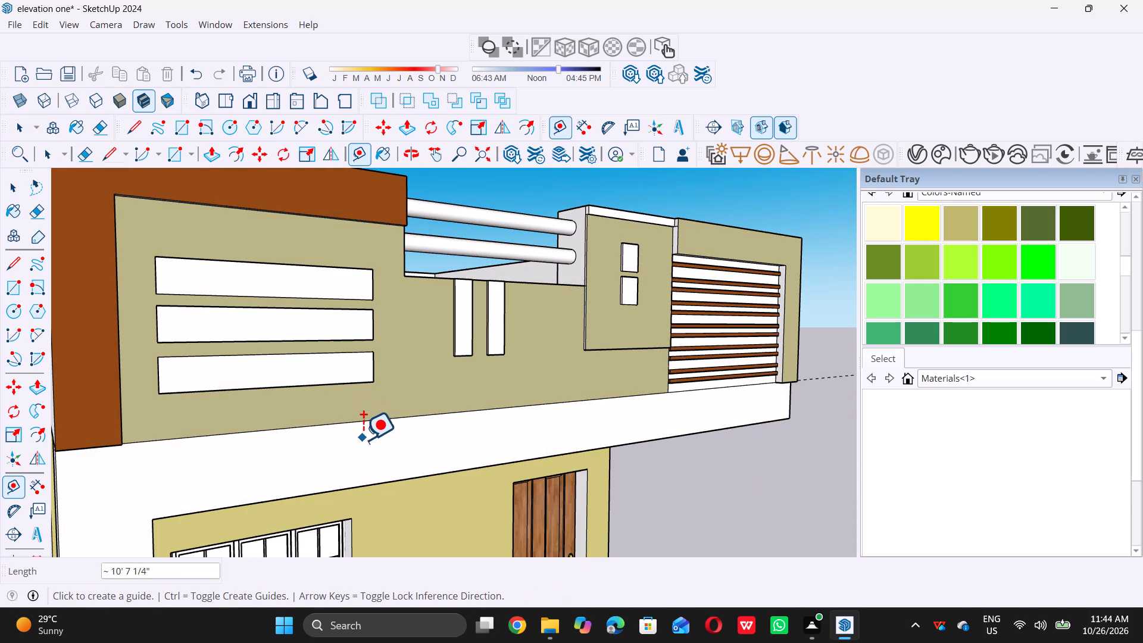
scroll(355, 451, down, 6)
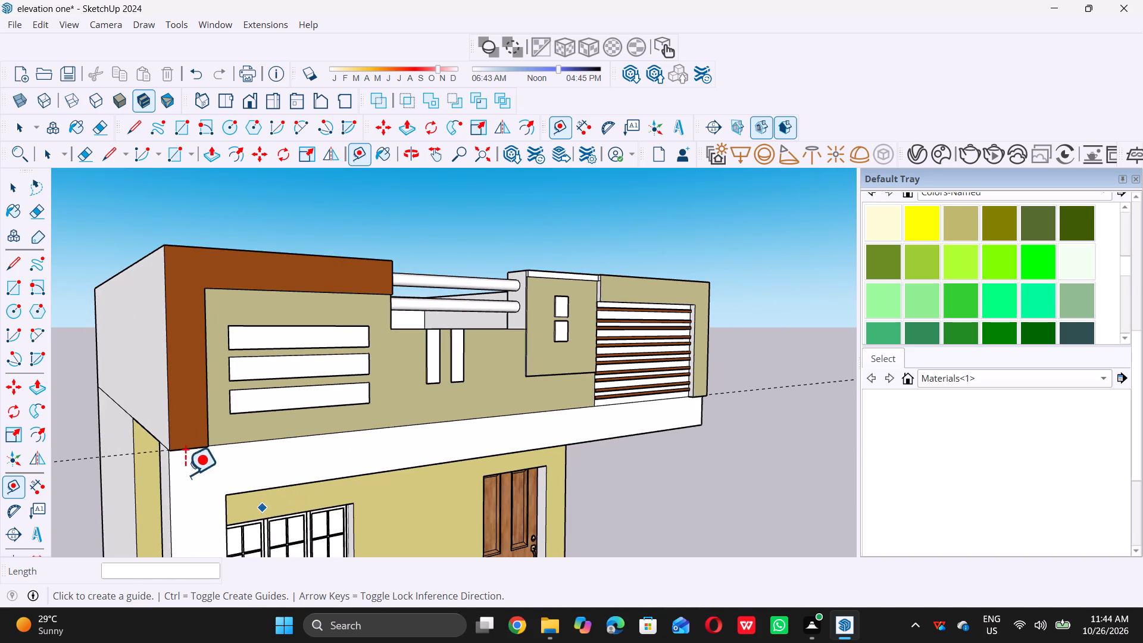
key(space)
Place a second guide line 3" below the beam's top edge on its front face.
scroll(411, 479, down, 6)
middle_drag(392, 451, 408, 448)
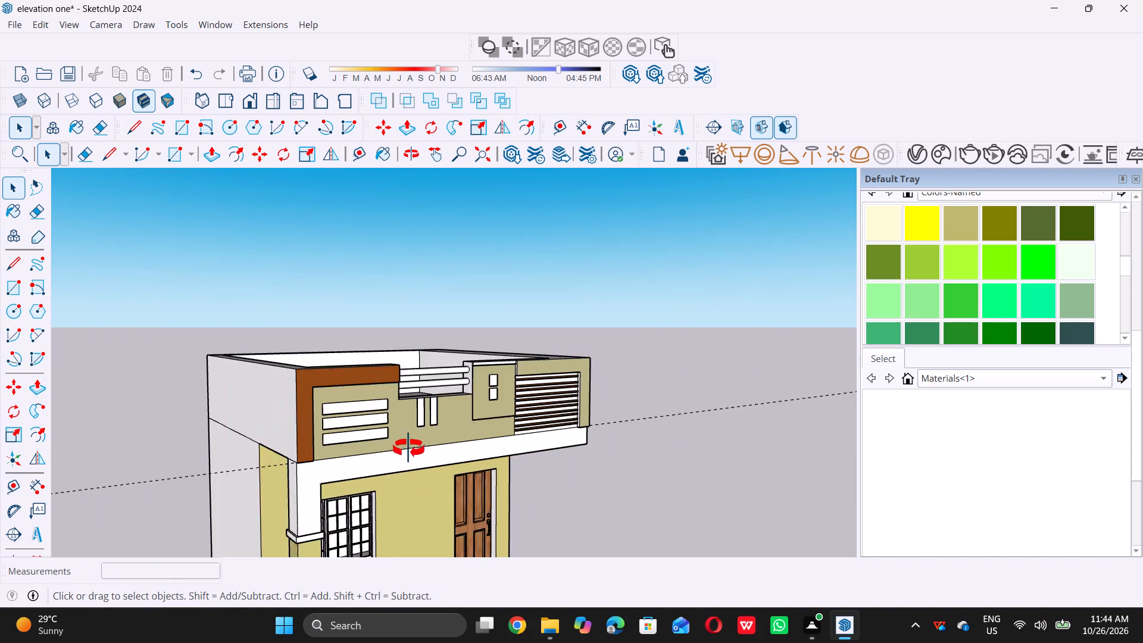
middle_drag(408, 448, 548, 466)
scroll(428, 480, up, 6)
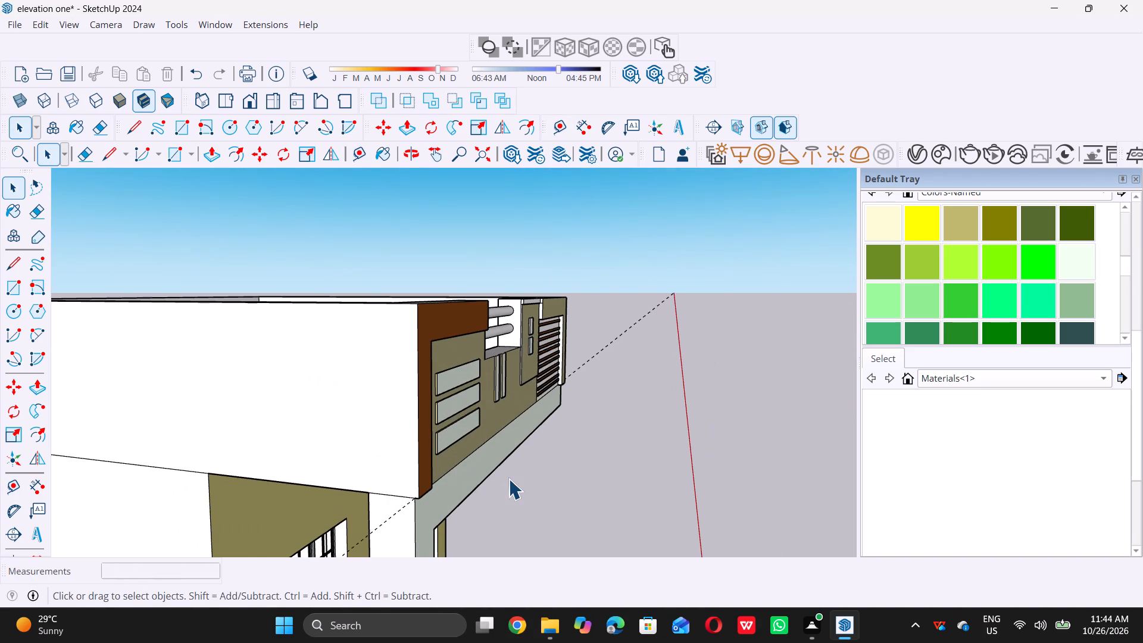
key(t)
click(483, 442)
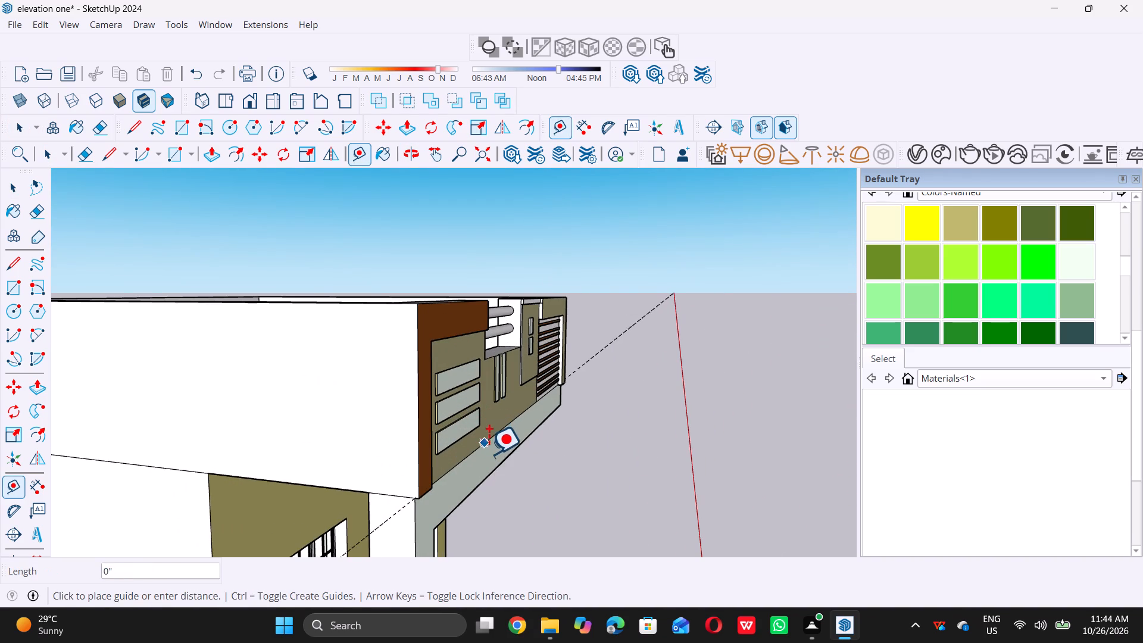
scroll(486, 457, down, 1)
middle_drag(483, 453, 471, 445)
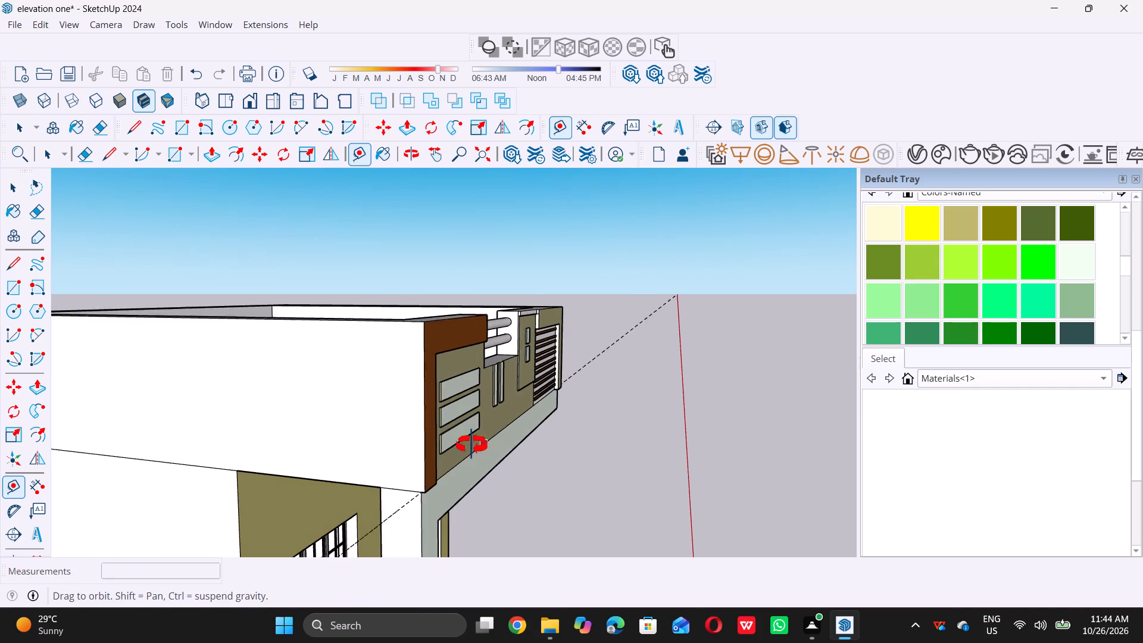
middle_drag(471, 445, 388, 398)
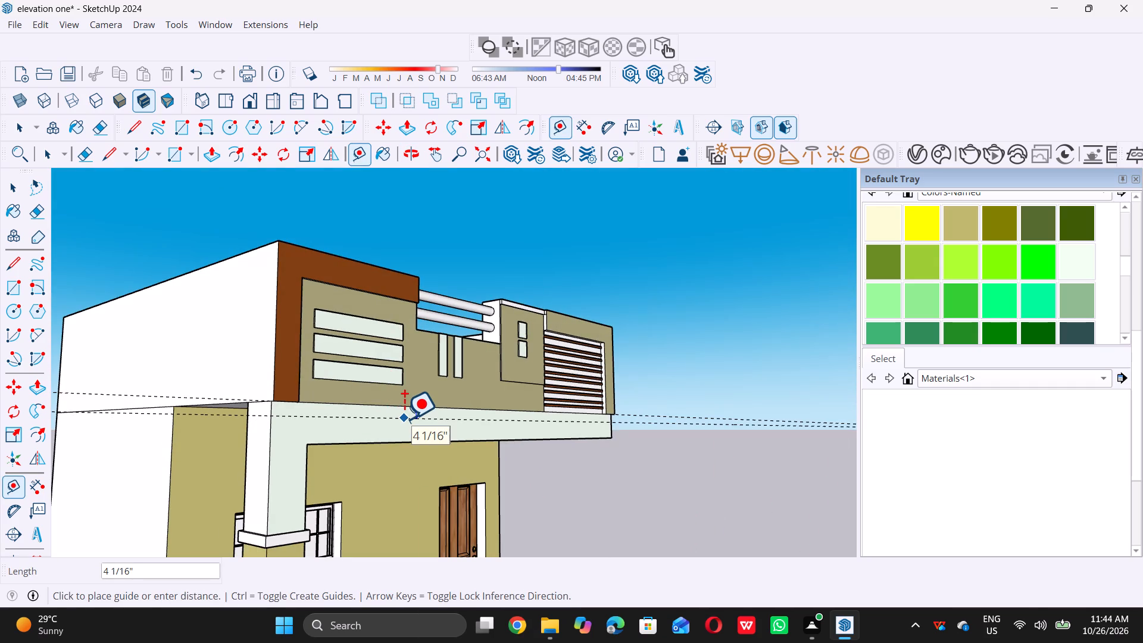
key(3)
key(shift+quotedbl)
key(Return)
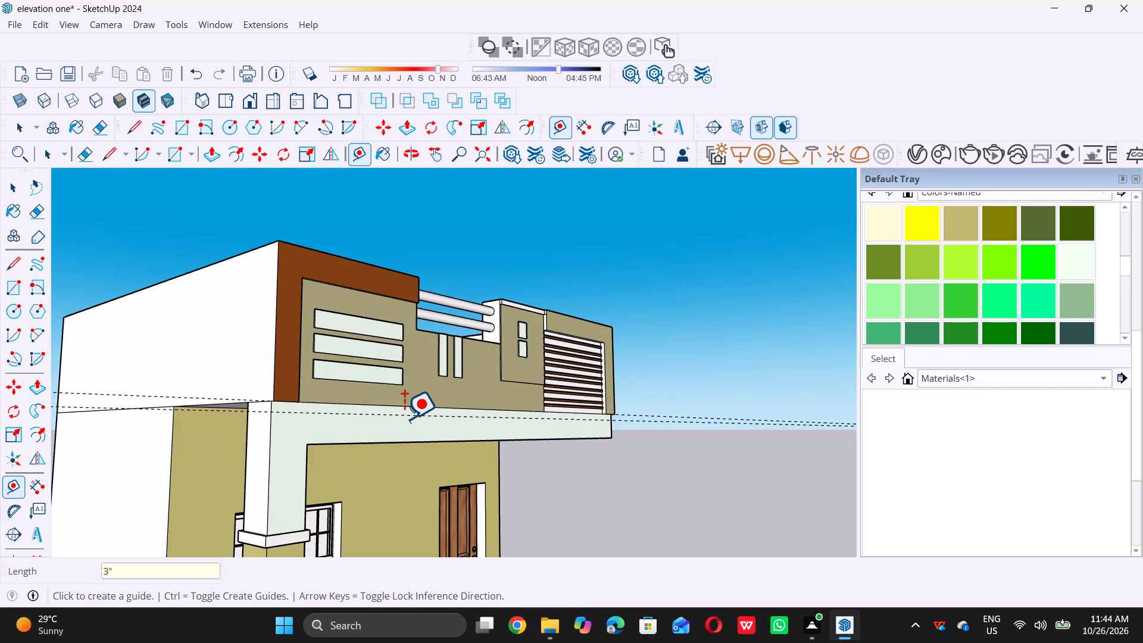
key(space)
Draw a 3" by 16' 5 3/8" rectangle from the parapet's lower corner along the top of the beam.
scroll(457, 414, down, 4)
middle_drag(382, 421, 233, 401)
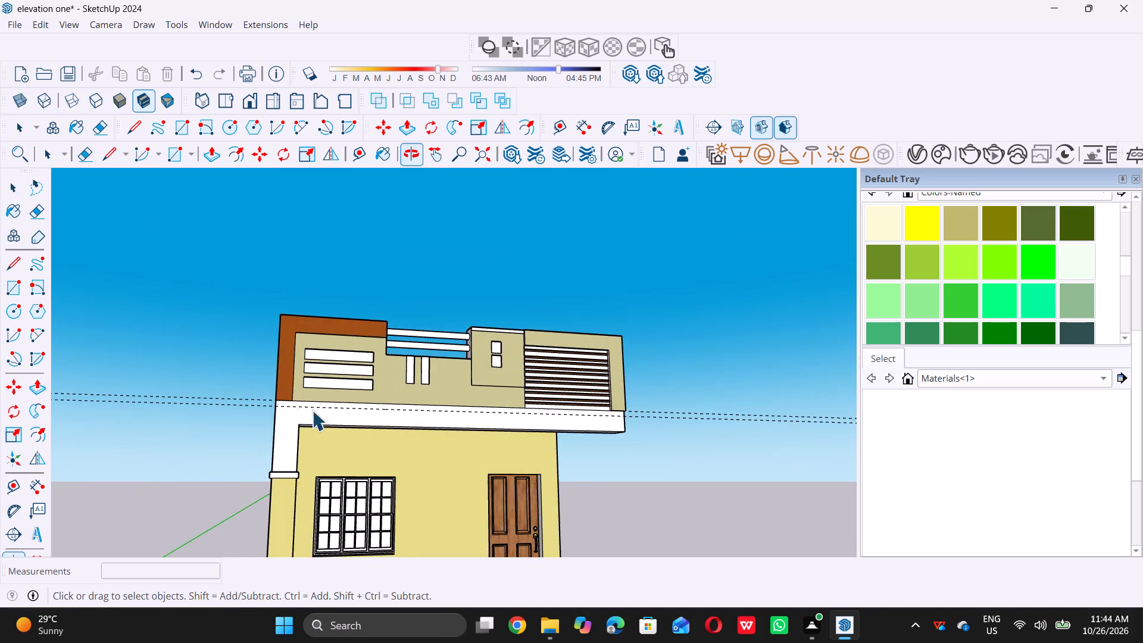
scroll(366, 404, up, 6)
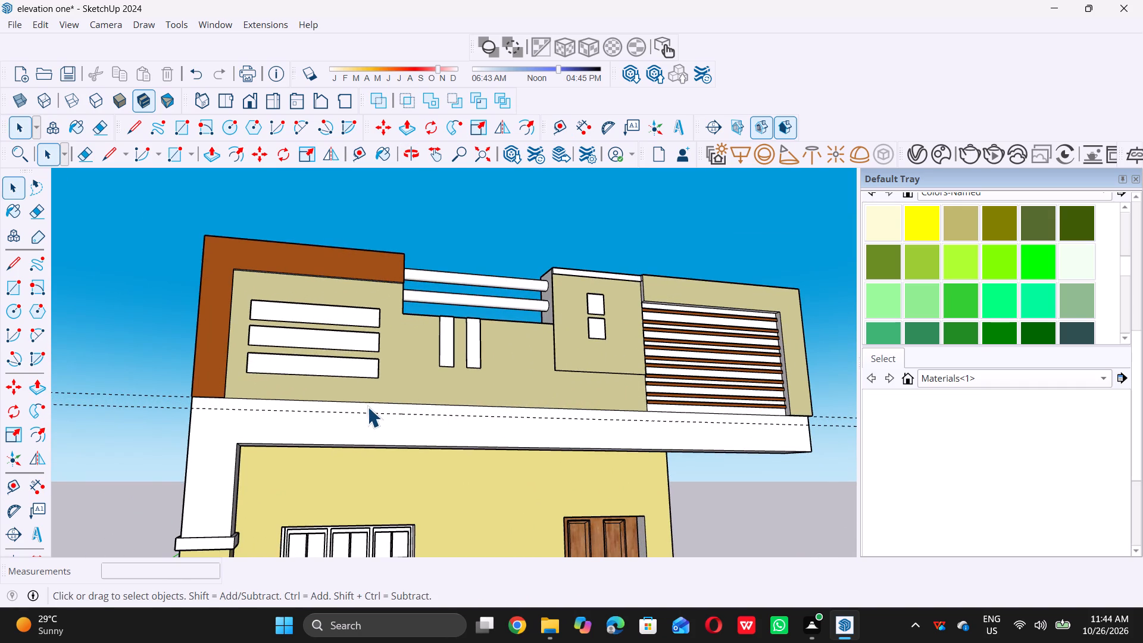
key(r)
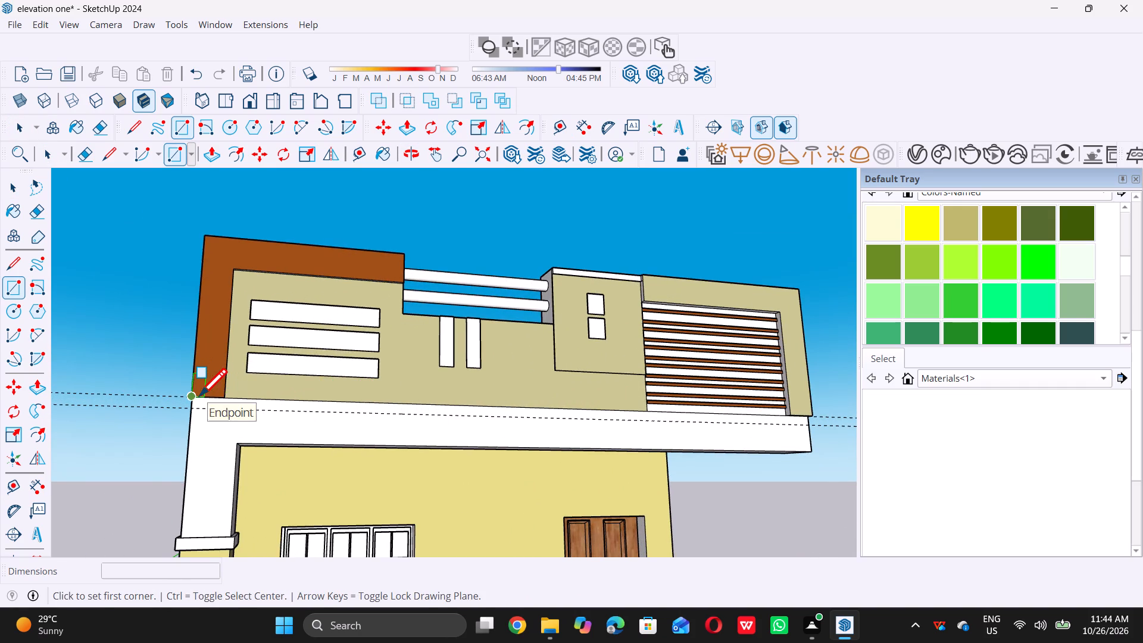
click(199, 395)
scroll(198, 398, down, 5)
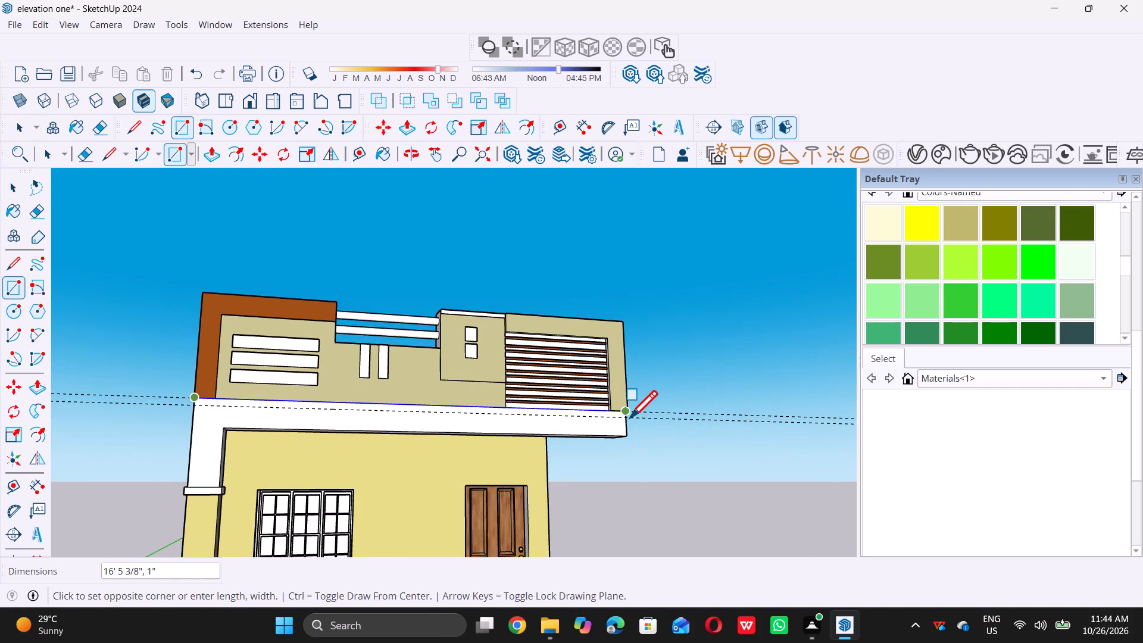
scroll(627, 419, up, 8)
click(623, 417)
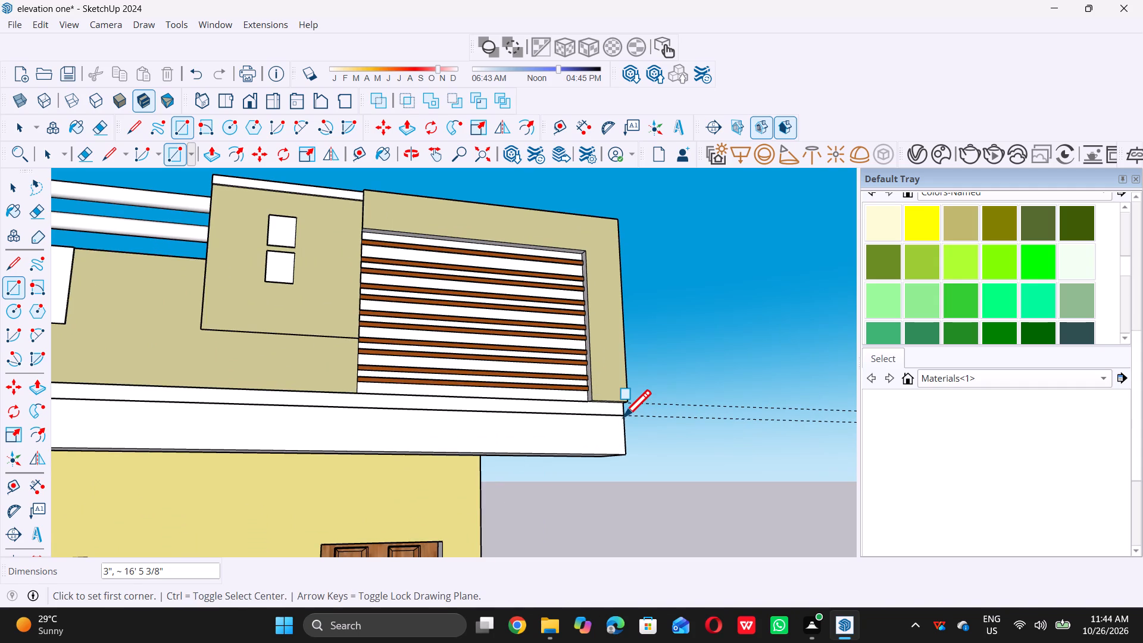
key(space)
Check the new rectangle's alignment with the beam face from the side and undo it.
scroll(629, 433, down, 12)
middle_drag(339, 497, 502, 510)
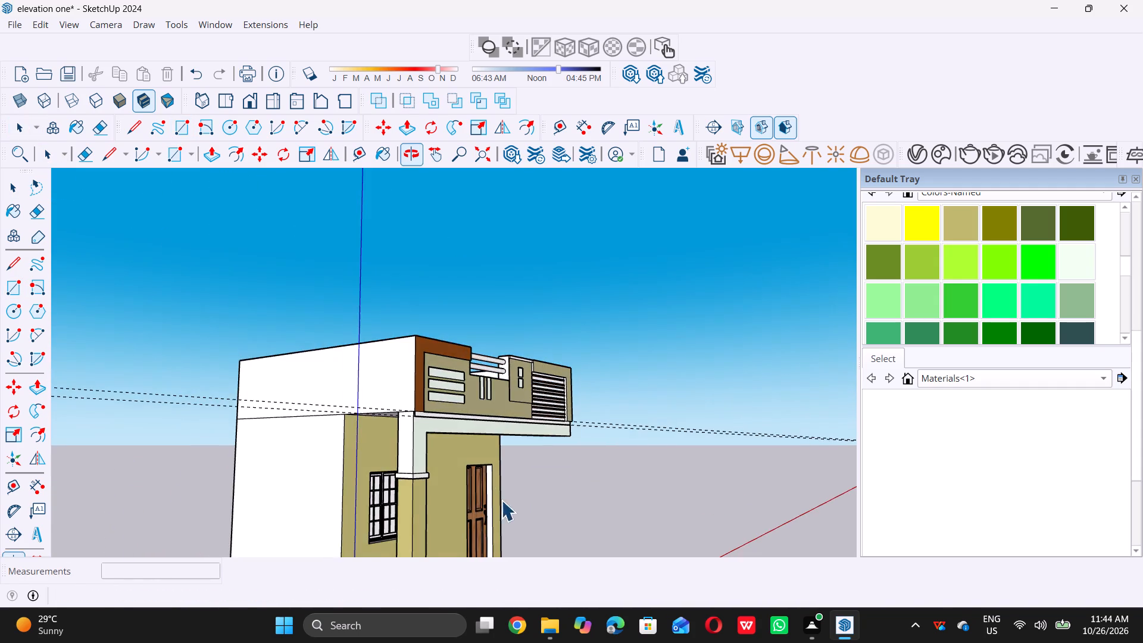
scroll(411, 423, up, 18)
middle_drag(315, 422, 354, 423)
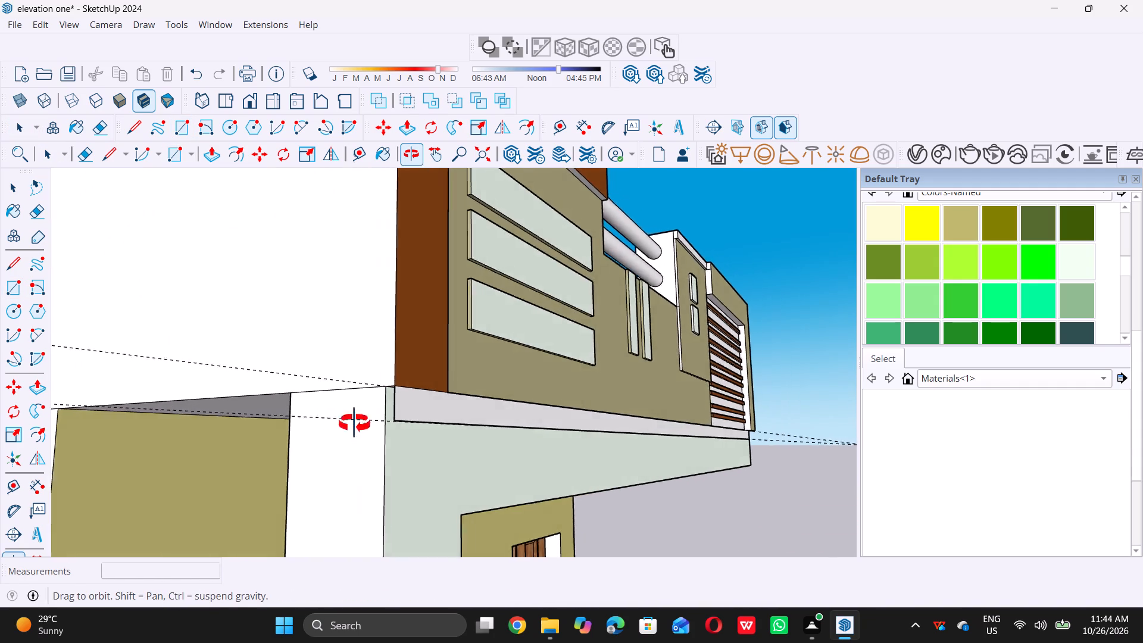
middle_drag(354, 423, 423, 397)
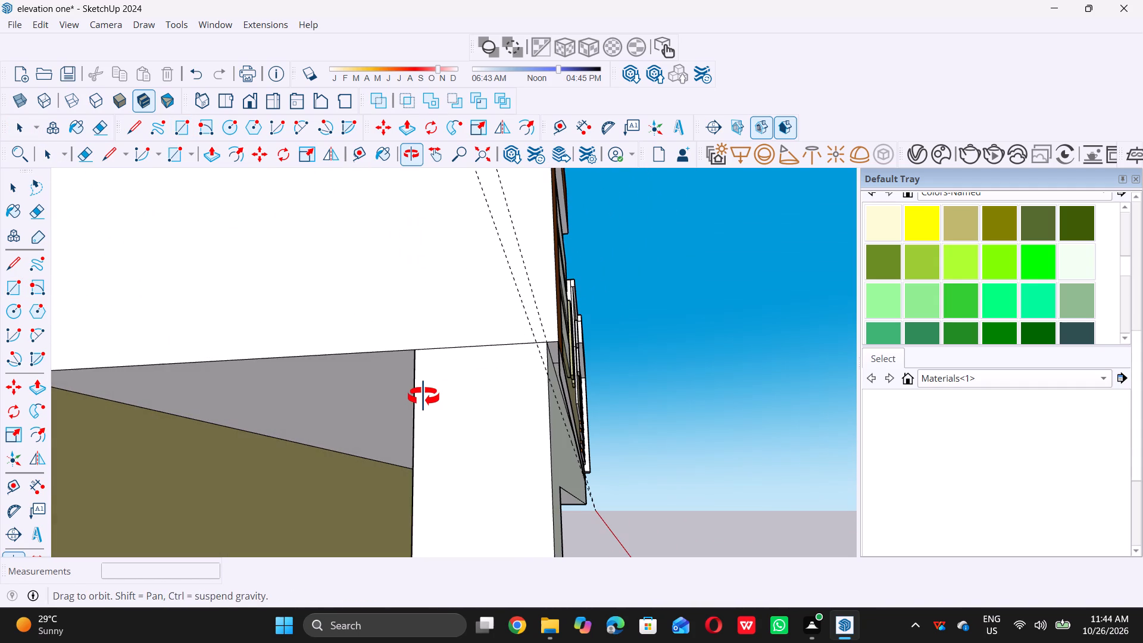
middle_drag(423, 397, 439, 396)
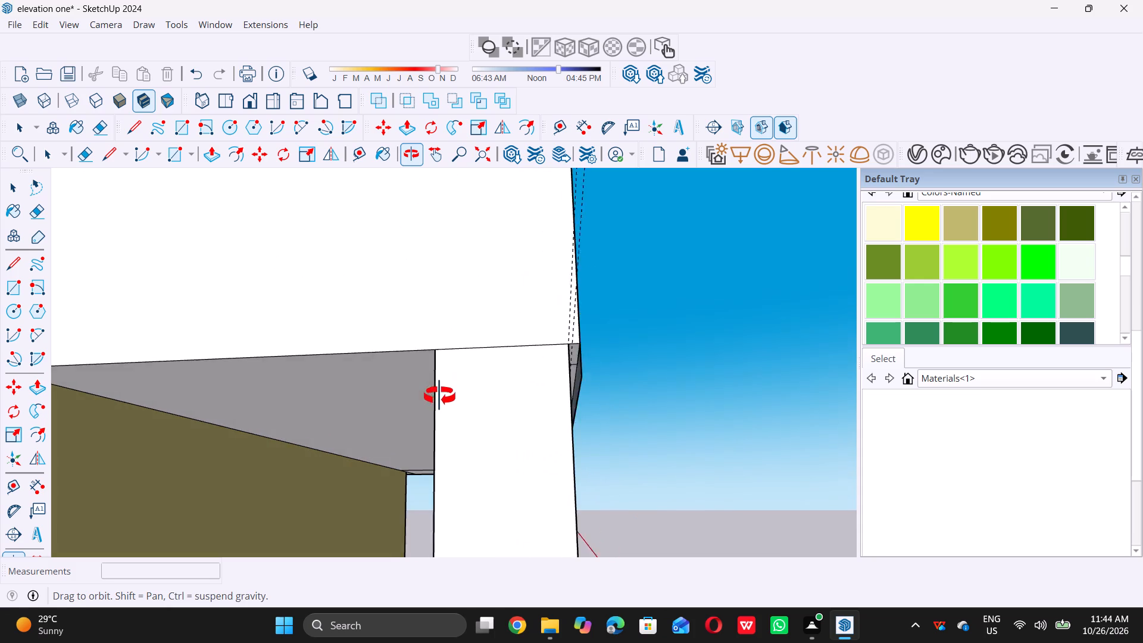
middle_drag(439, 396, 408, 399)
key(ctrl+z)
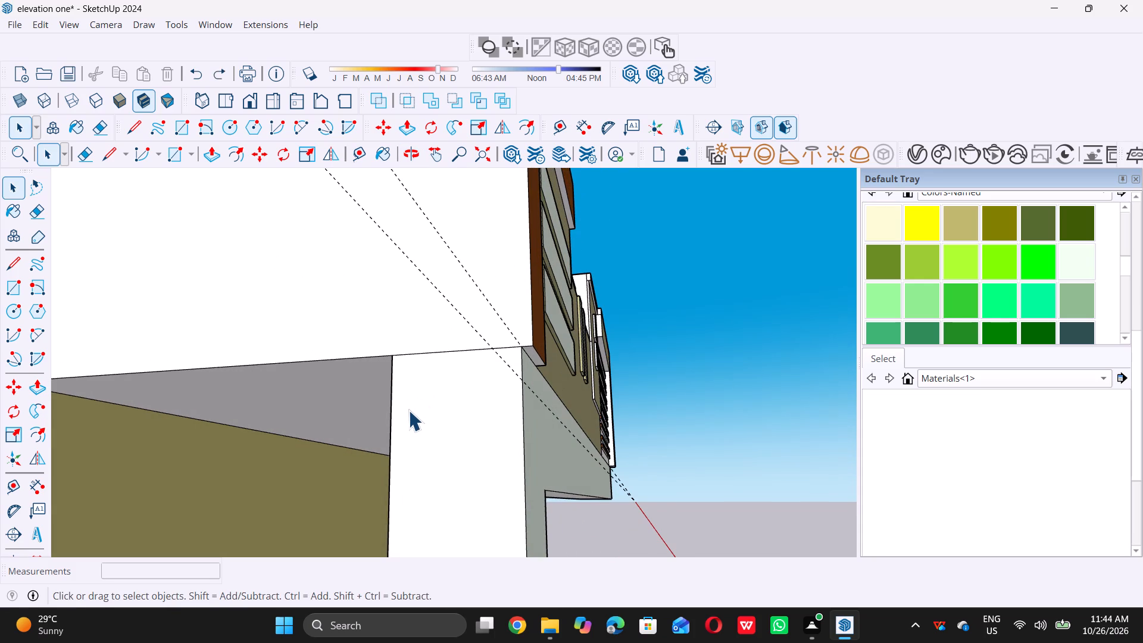
Draw a 3" by 16' 5 3/8" rectangle on the beam's front face, between its top edge and the lower guide.
middle_drag(573, 369, 516, 355)
scroll(572, 368, up, 1)
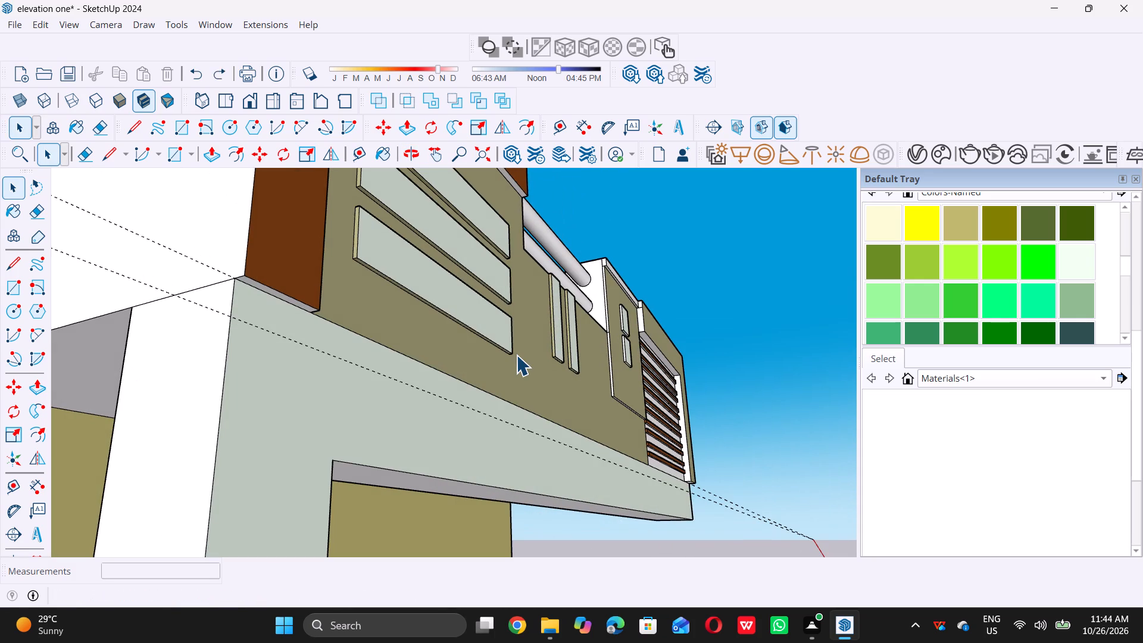
key(r)
scroll(230, 323, up, 9)
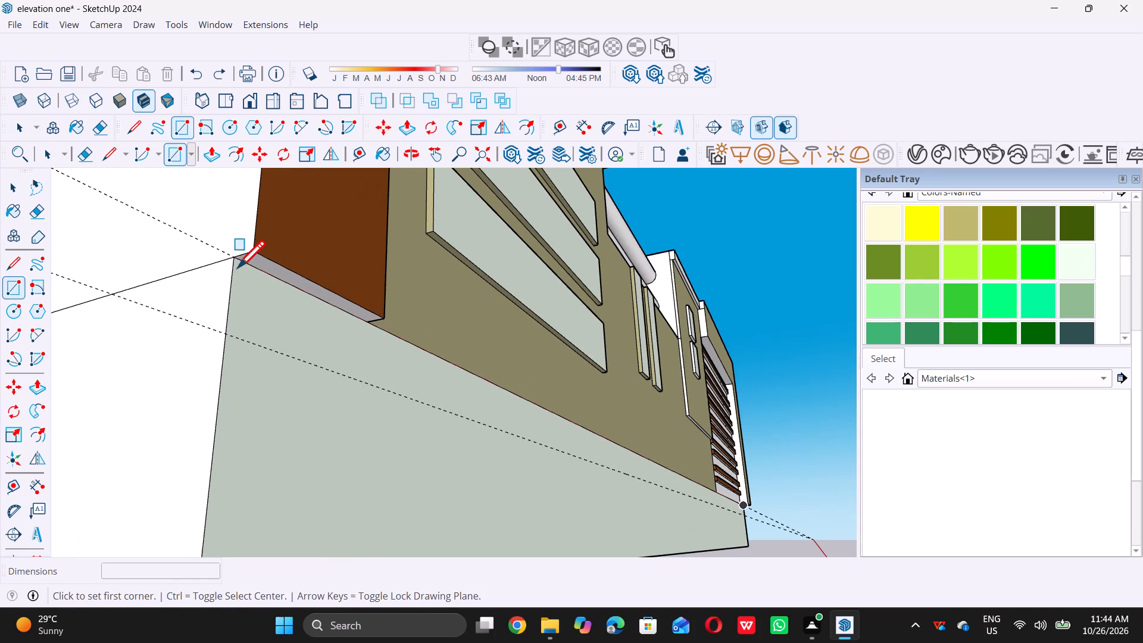
click(238, 260)
scroll(226, 279, down, 12)
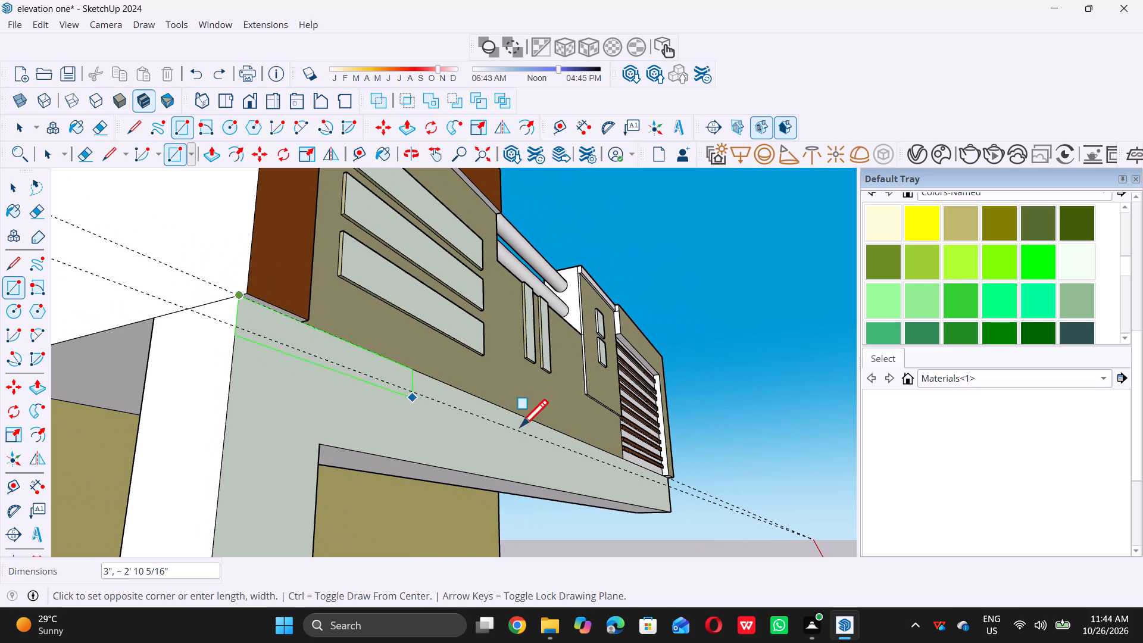
scroll(697, 487, up, 19)
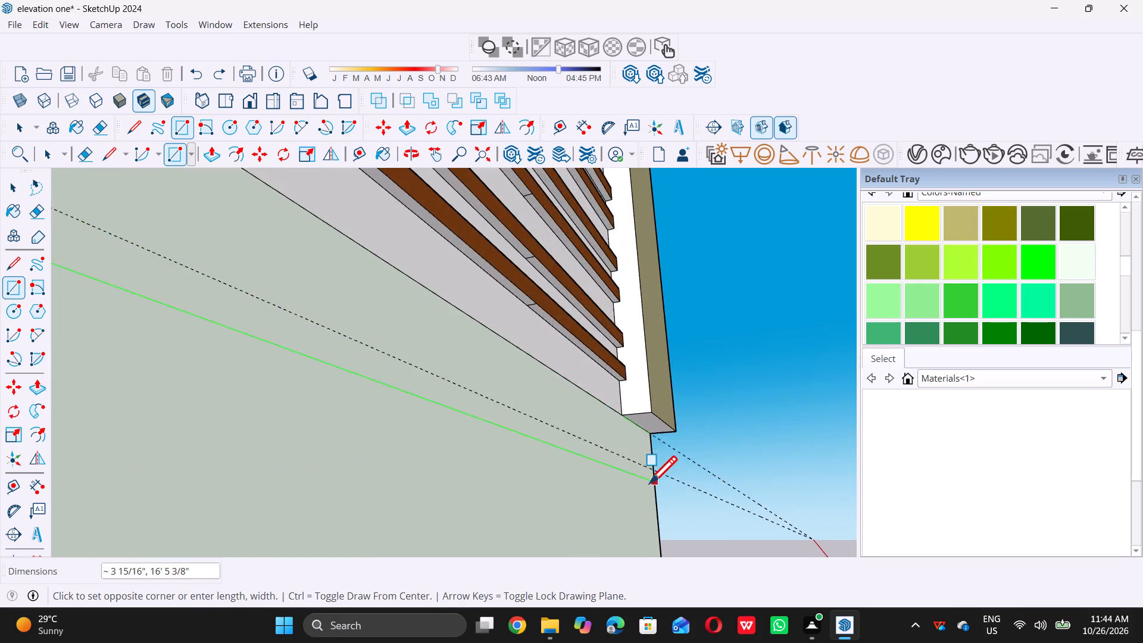
scroll(666, 480, up, 5)
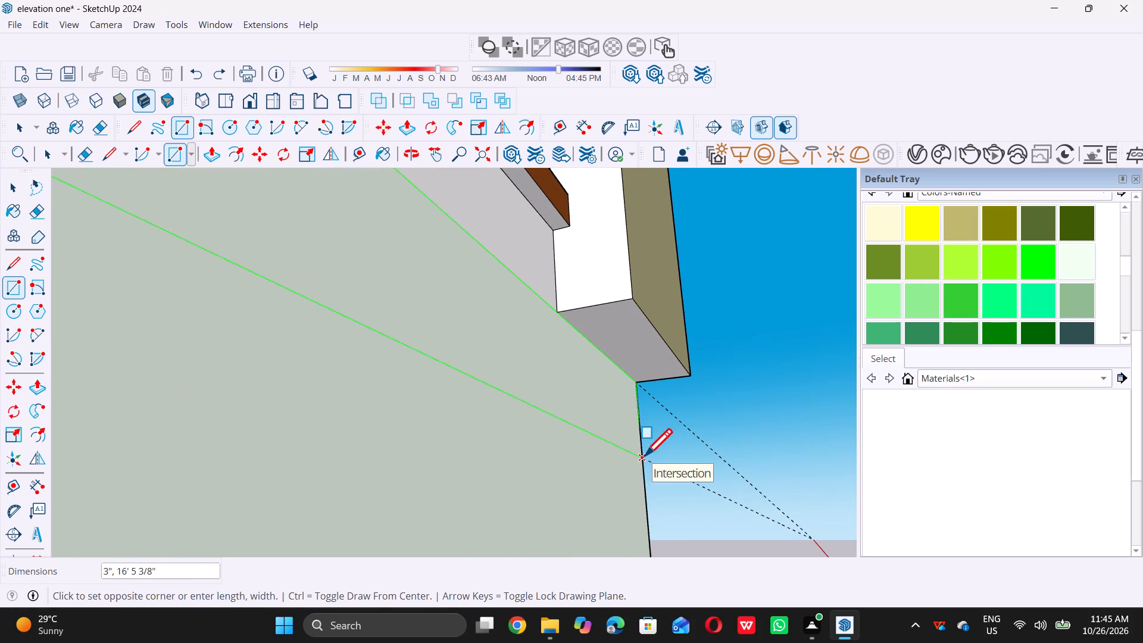
click(645, 455)
scroll(656, 461, down, 20)
middle_click(679, 477)
scroll(743, 488, down, 6)
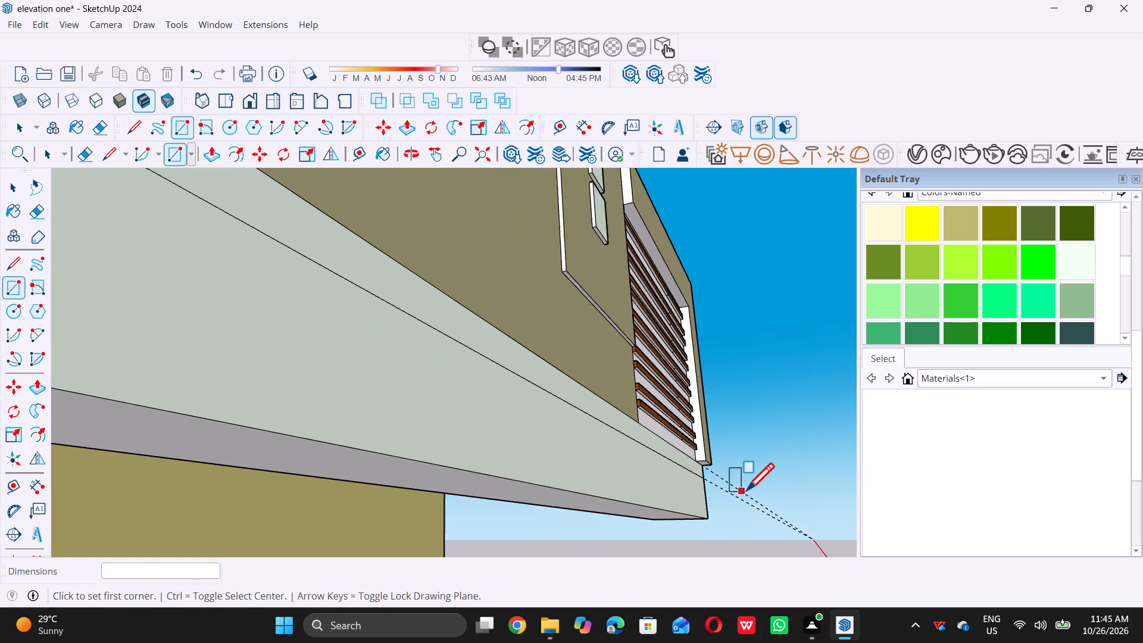
scroll(747, 490, down, 7)
key(space)
Push/Pull the 3" strip at the top of the beam outward 1".
scroll(753, 498, down, 7)
middle_drag(561, 438, 573, 445)
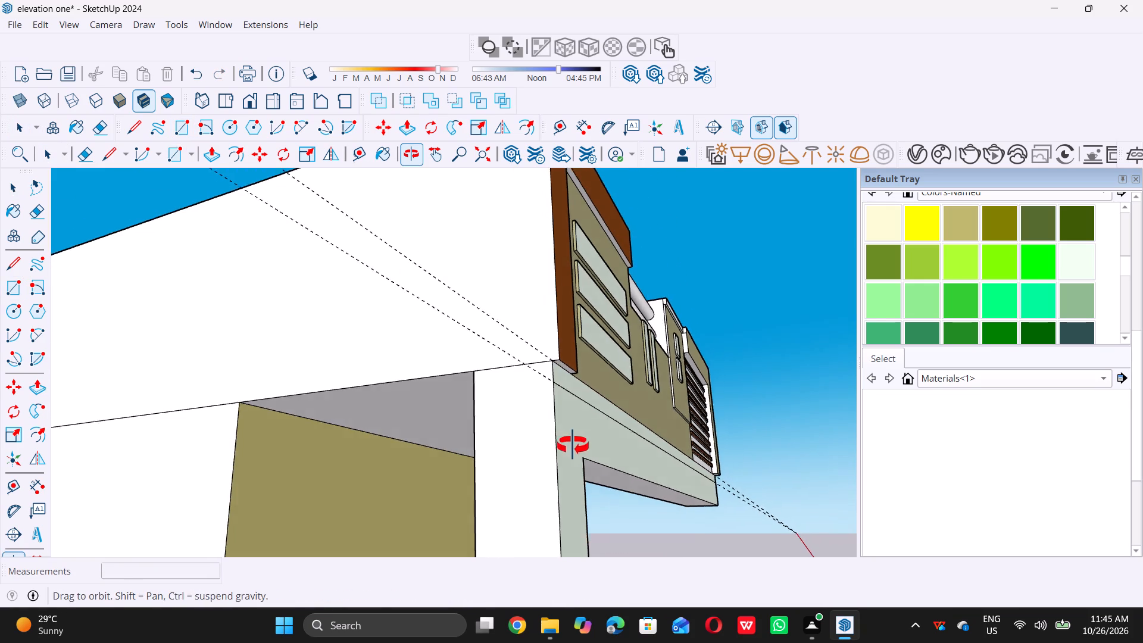
middle_drag(573, 445, 577, 452)
scroll(579, 422, up, 5)
click(592, 392)
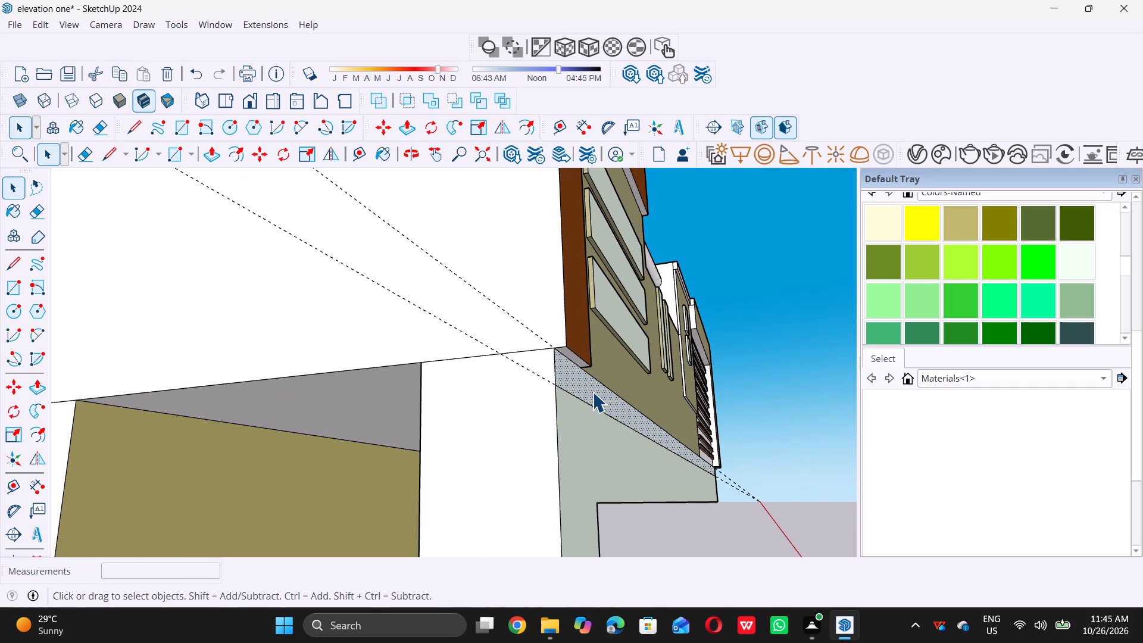
key(p)
click(602, 381)
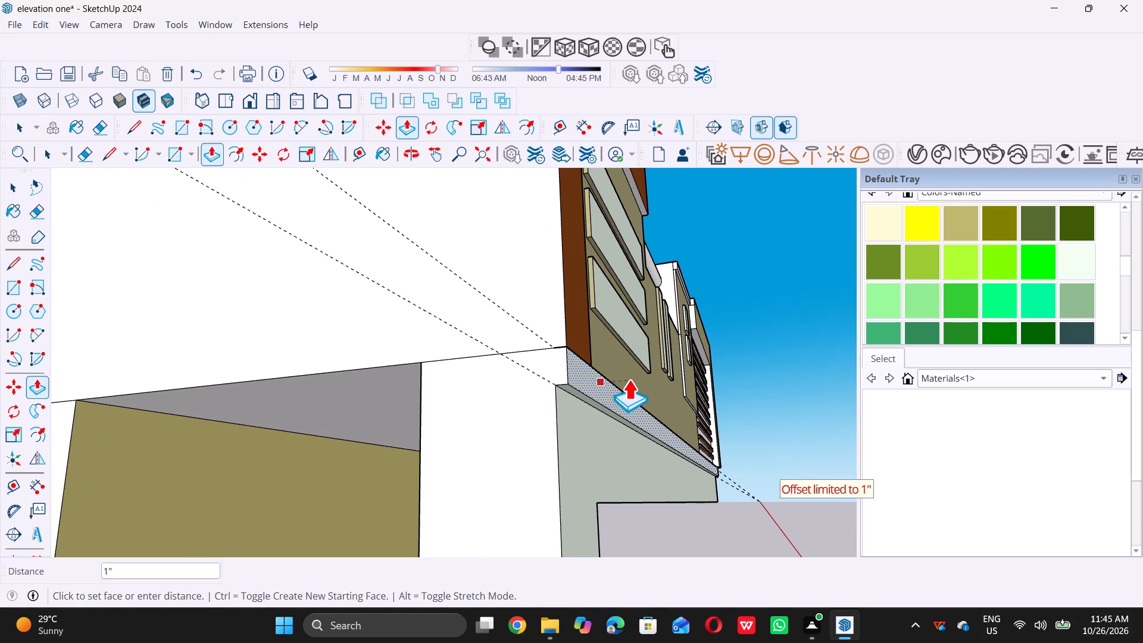
scroll(629, 380, down, 14)
middle_drag(624, 375, 586, 435)
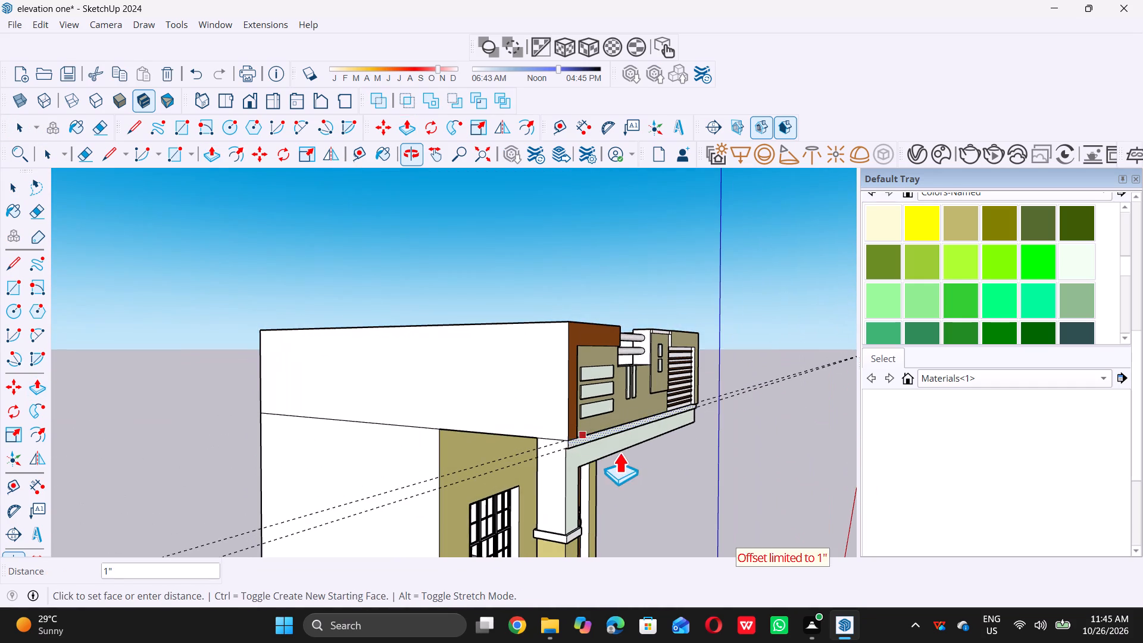
click(729, 461)
Push/Pull the trim strip's front face along the top of the beam by 1 1/16".
scroll(586, 439, up, 15)
click(582, 436)
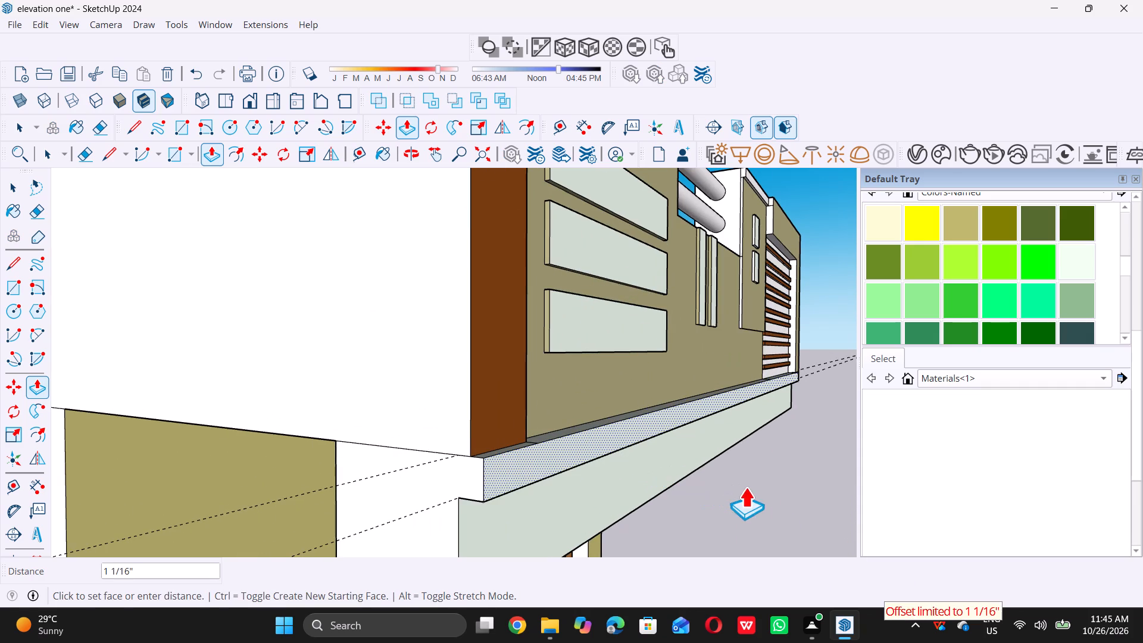
click(796, 510)
Push/Pull the trim strip's front face farther outward so it projects as a ledge past the beam and parapet.
scroll(591, 467, down, 20)
scroll(591, 467, down, 2)
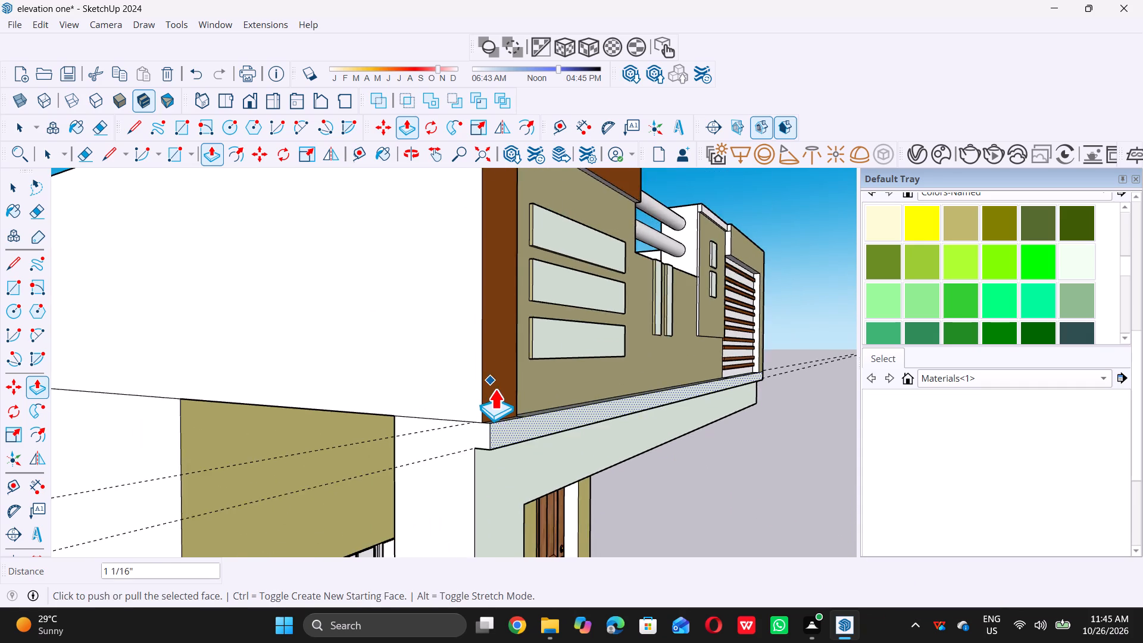
middle_drag(514, 392, 518, 458)
scroll(511, 451, down, 13)
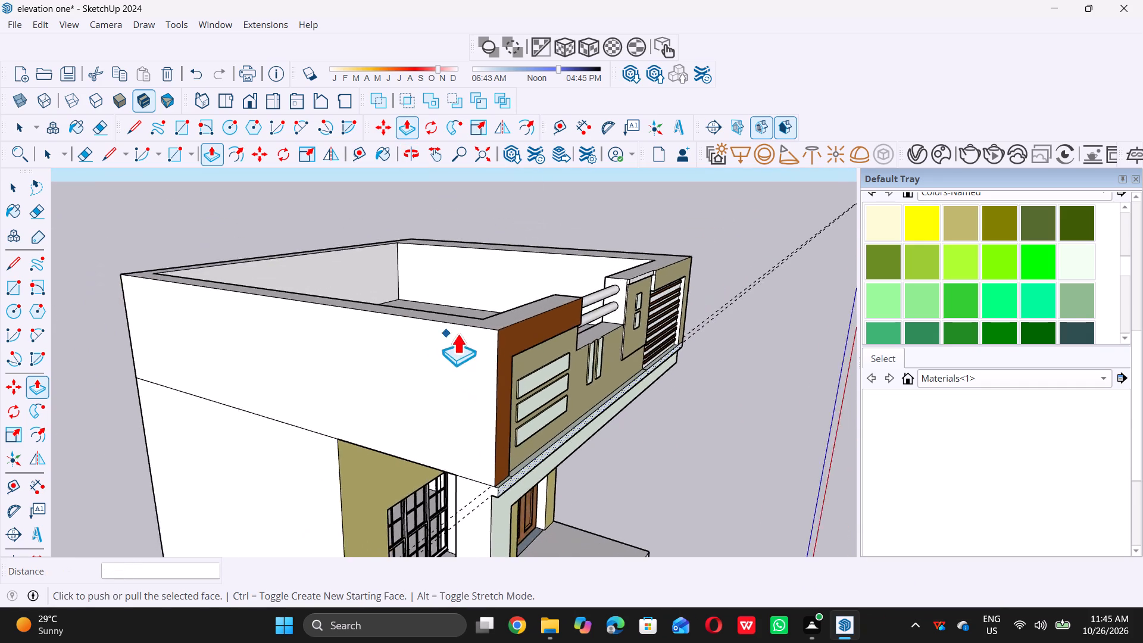
scroll(516, 438, up, 14)
click(477, 408)
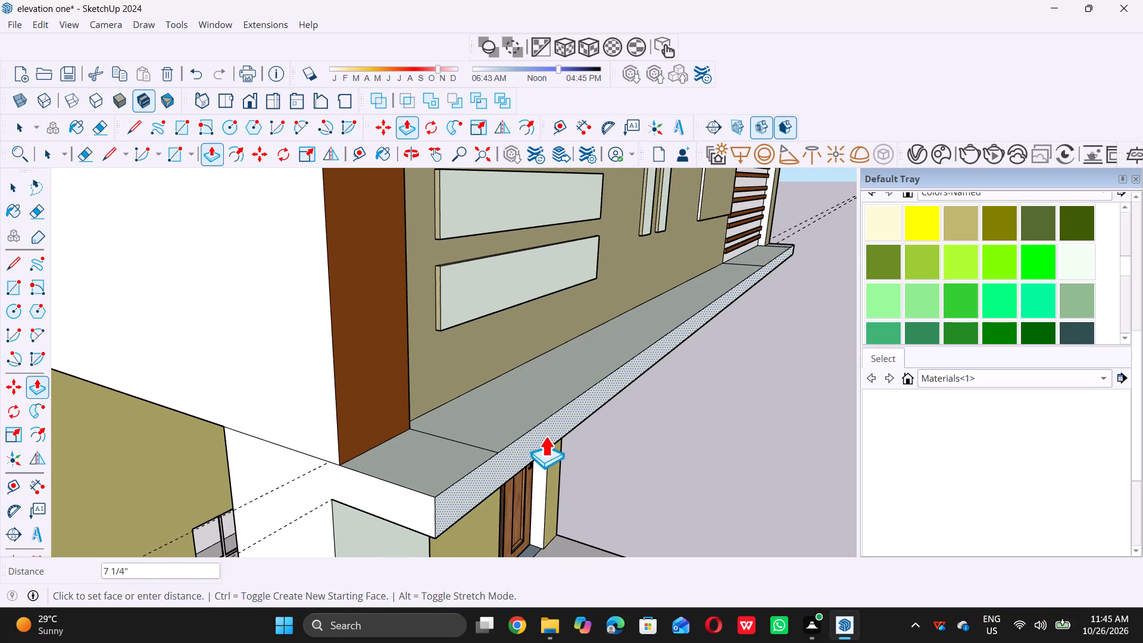
click(536, 430)
key(space)
click(741, 433)
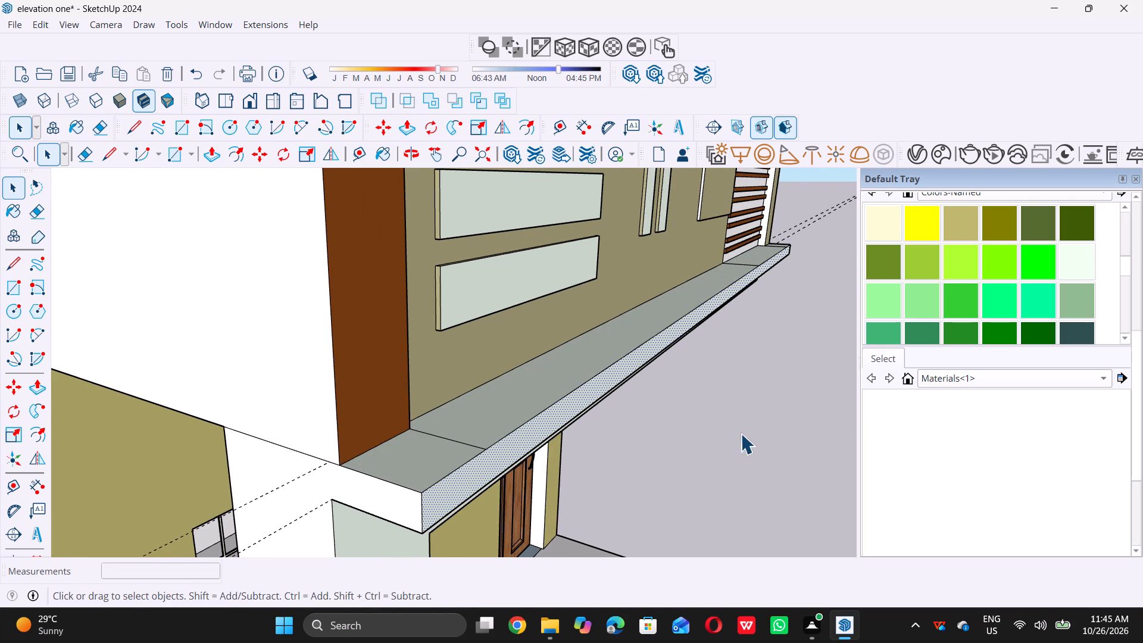
Delete all construction guides from the model.
scroll(628, 402, down, 13)
middle_drag(649, 378, 391, 286)
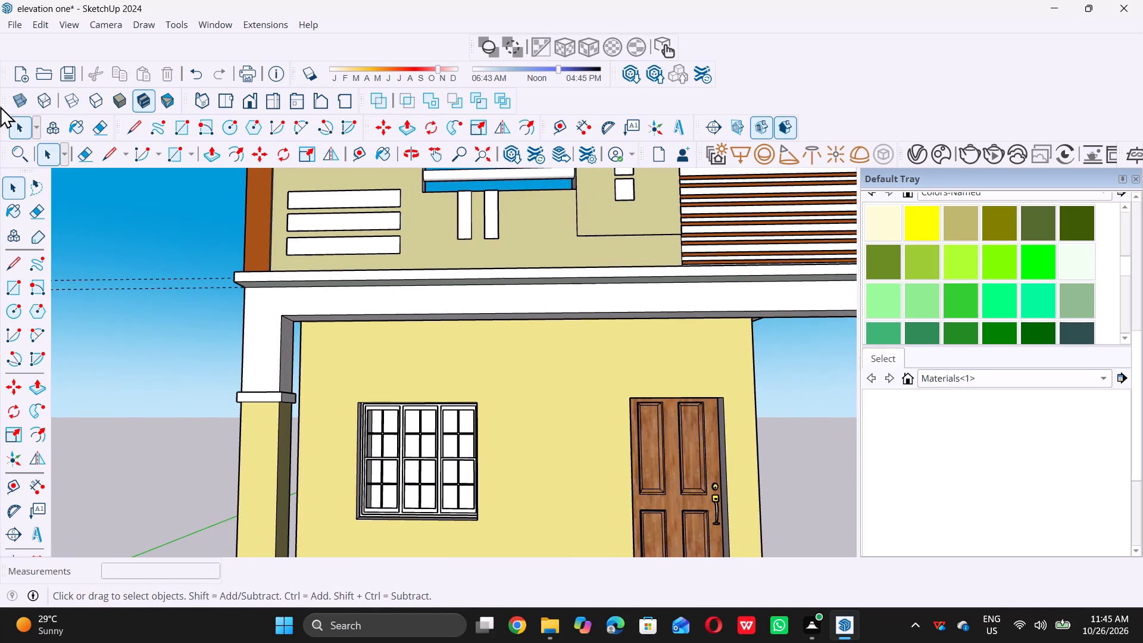
click(35, 27)
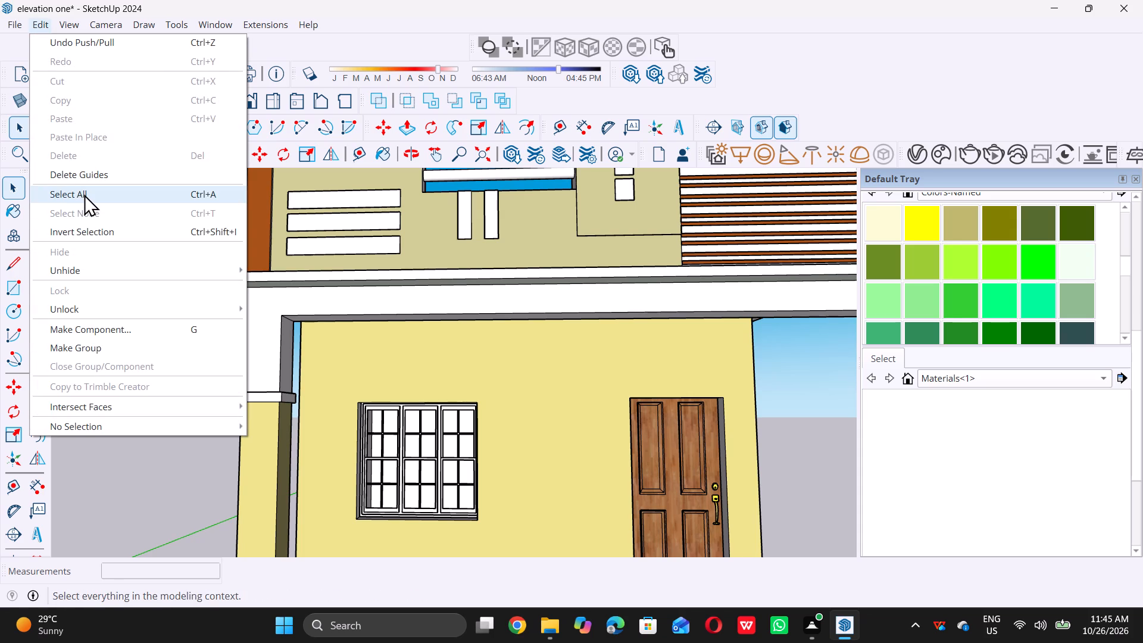
click(99, 178)
Push/Pull the front face of the trim strip beneath the parapet outward another 3 7/16" and clear the selection.
scroll(98, 180, down, 6)
scroll(247, 277, down, 6)
middle_drag(212, 299, 385, 296)
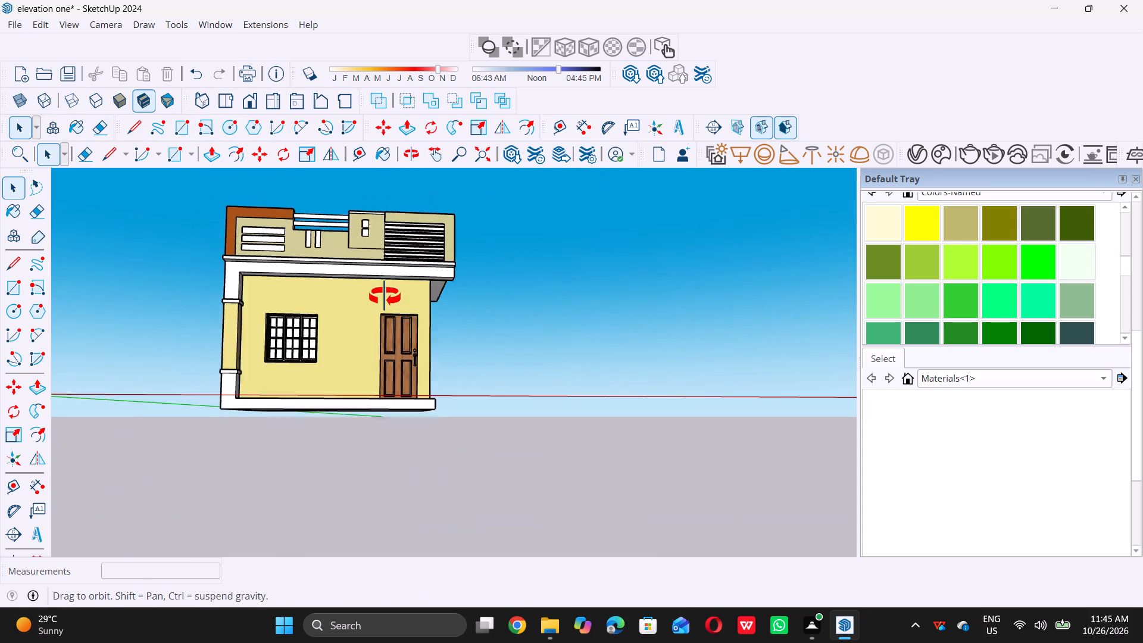
middle_drag(385, 296, 420, 348)
scroll(289, 259, up, 12)
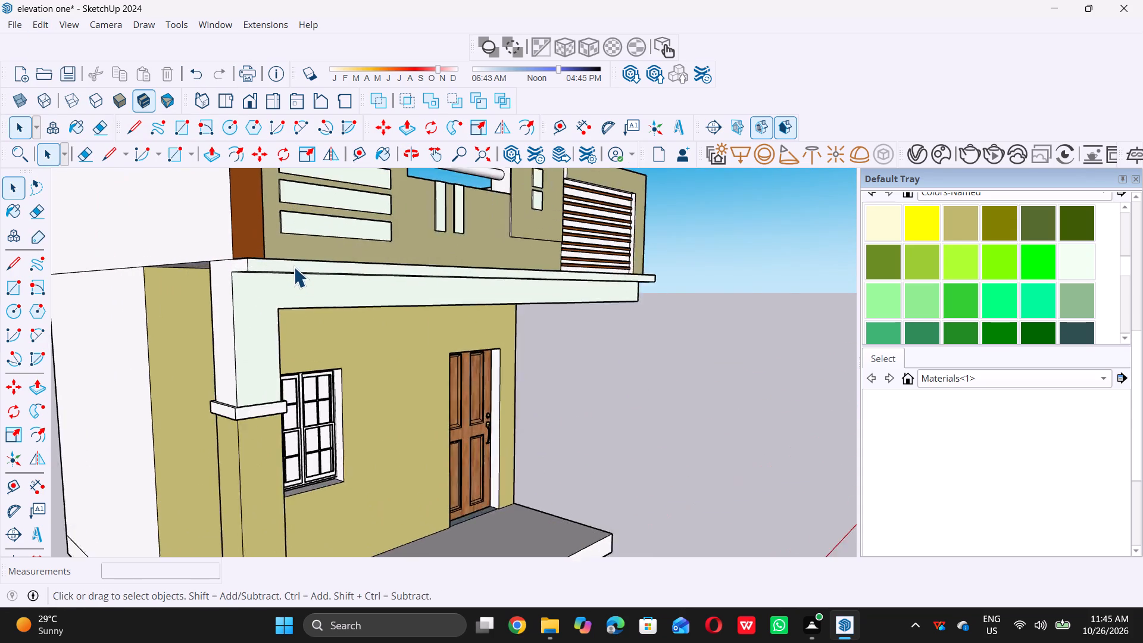
scroll(293, 267, up, 5)
click(309, 264)
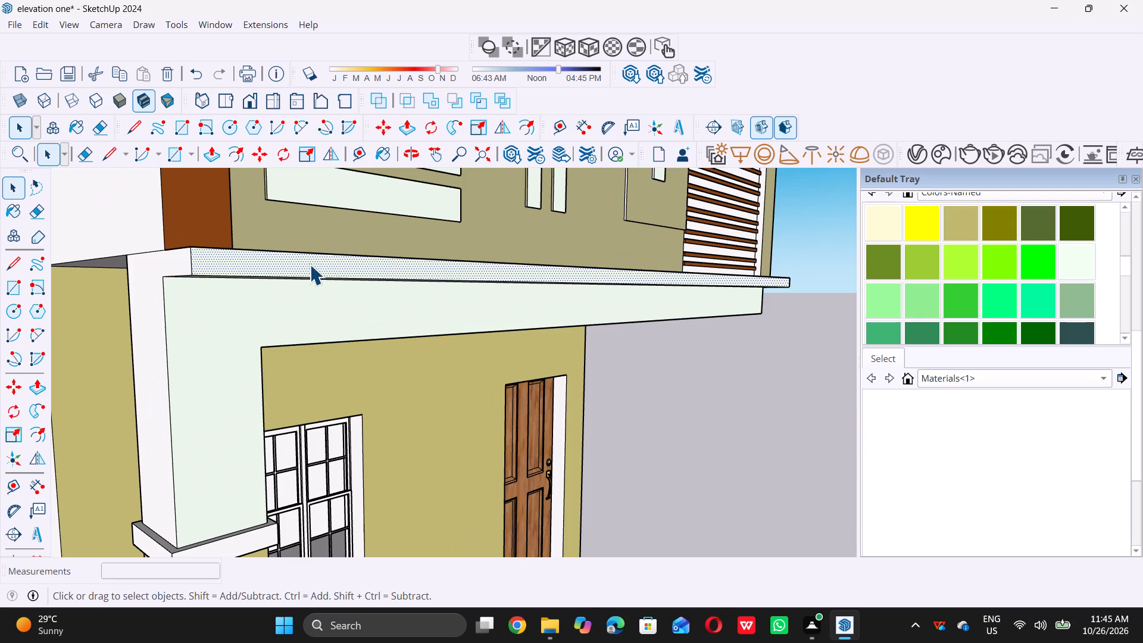
key(p)
click(315, 259)
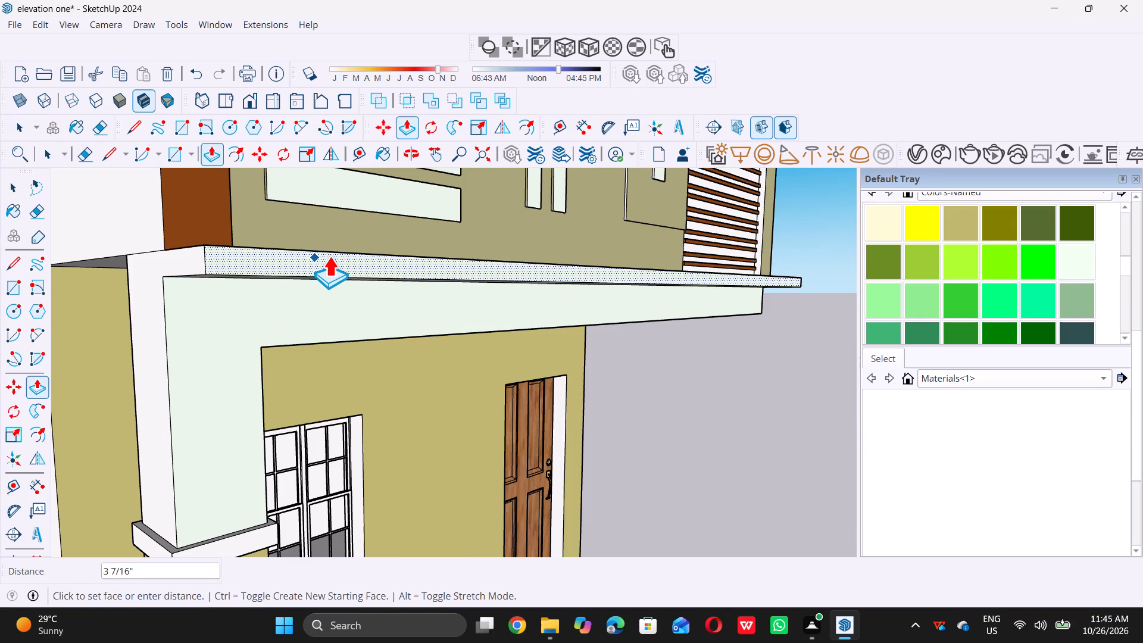
click(329, 256)
key(space)
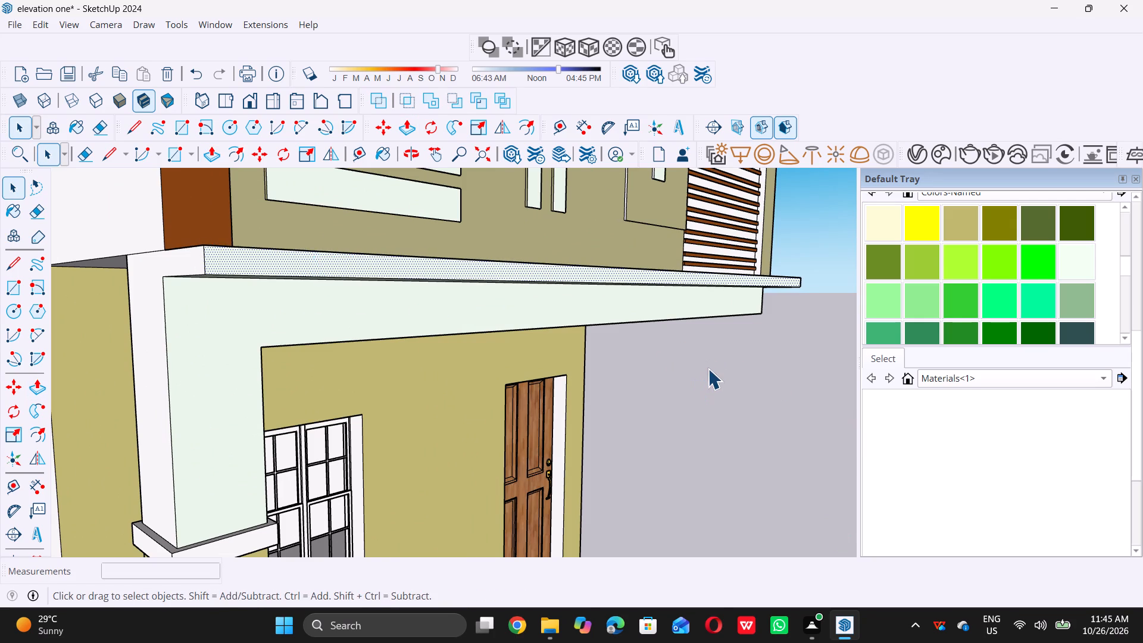
click(708, 373)
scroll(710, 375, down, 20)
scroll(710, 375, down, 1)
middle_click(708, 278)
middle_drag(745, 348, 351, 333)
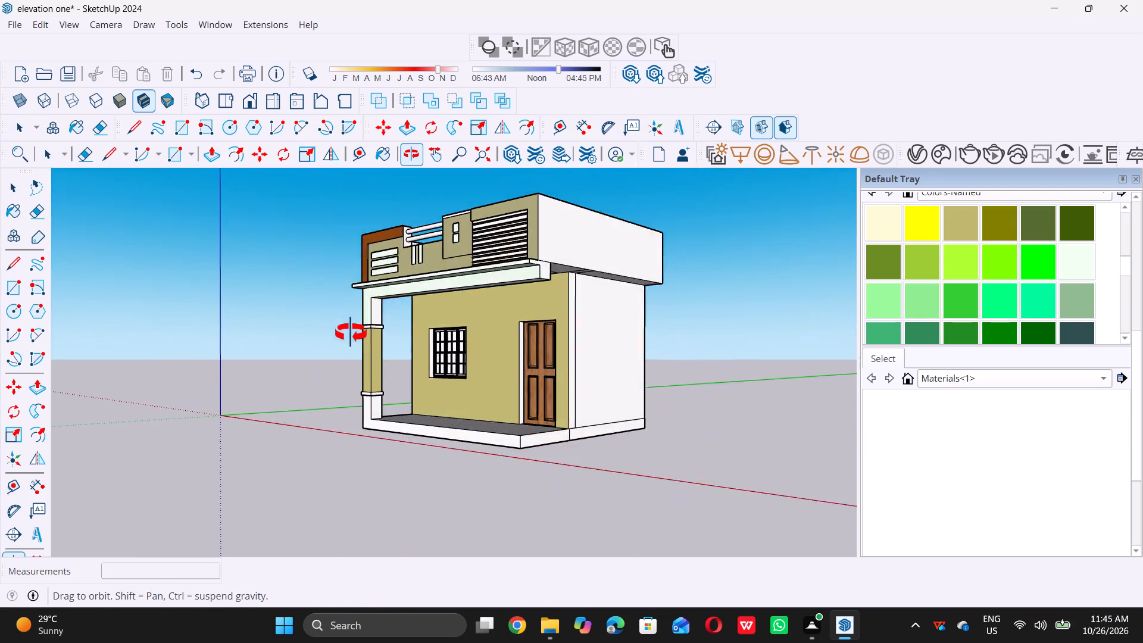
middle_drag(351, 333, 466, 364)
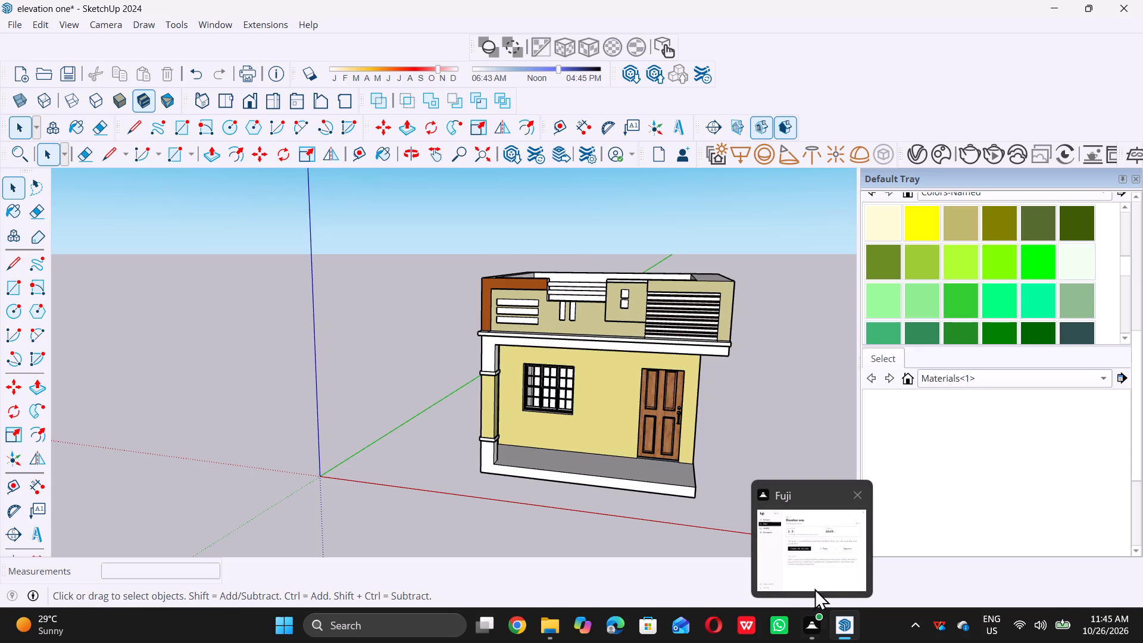
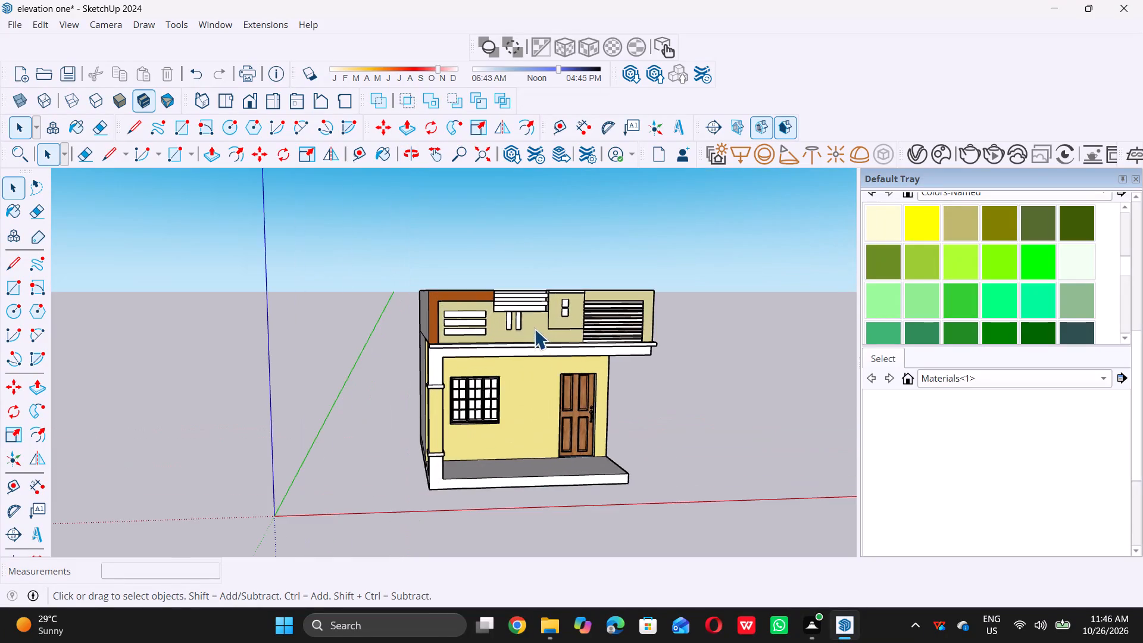
Examine the single-storey house model from the front and from both sides.
scroll(529, 335, up, 5)
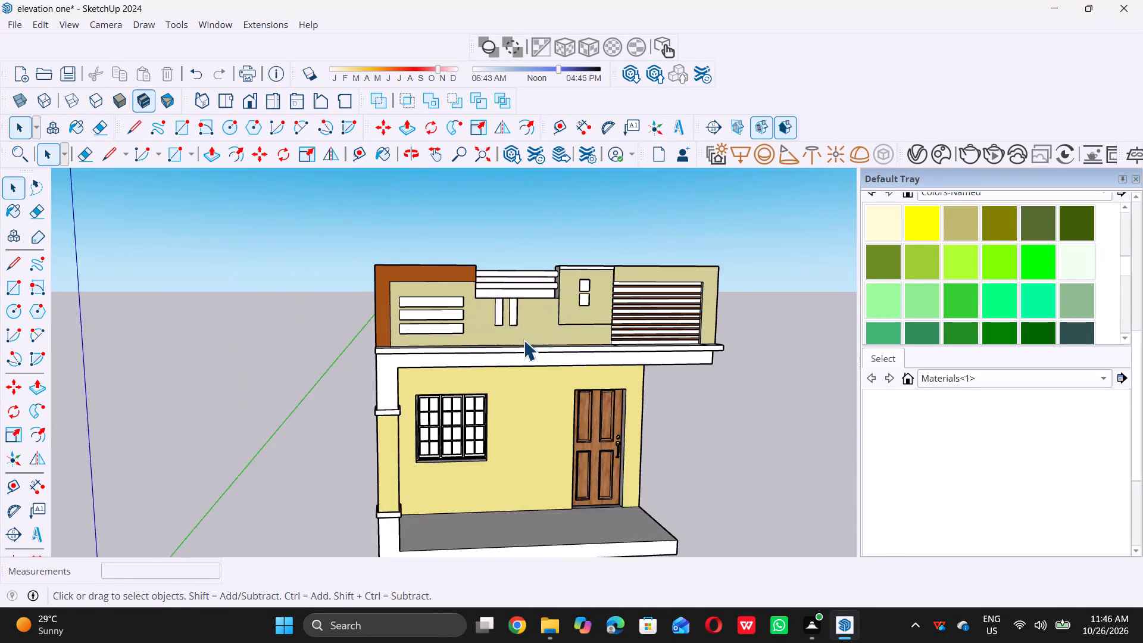
scroll(472, 357, down, 6)
middle_drag(468, 347, 505, 364)
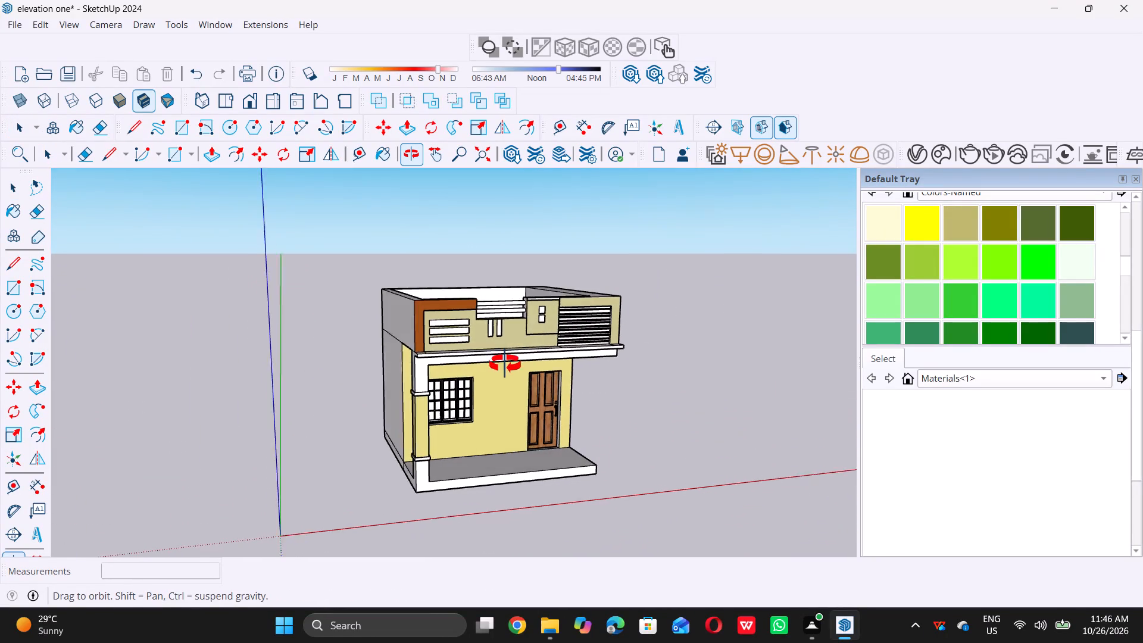
middle_drag(505, 364, 479, 358)
scroll(480, 365, up, 6)
scroll(483, 363, down, 5)
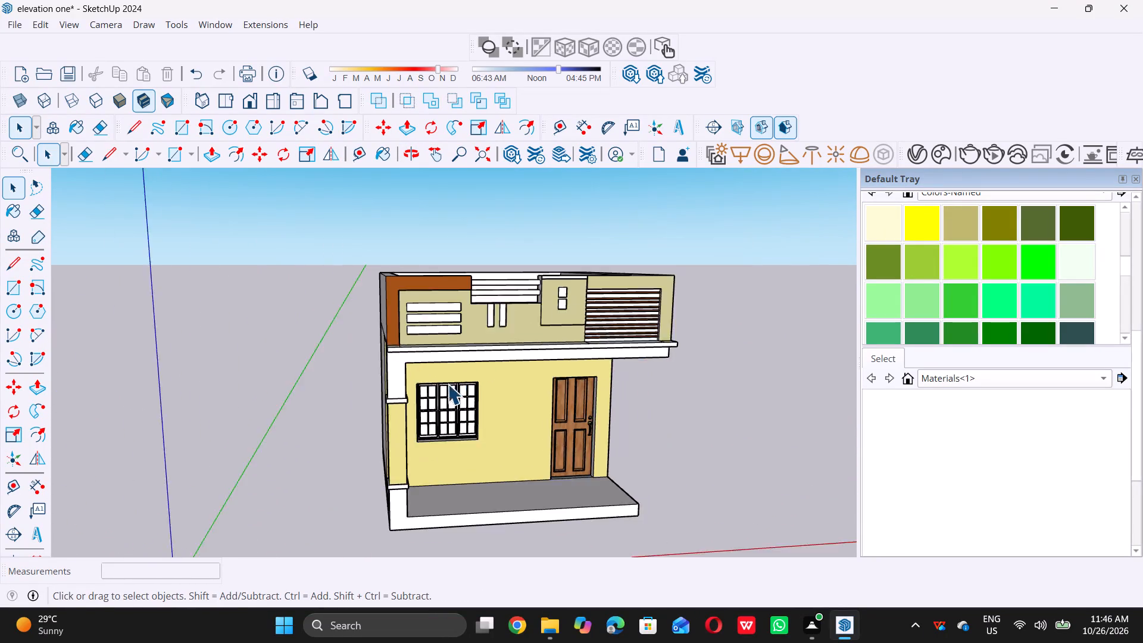
middle_drag(445, 386, 233, 335)
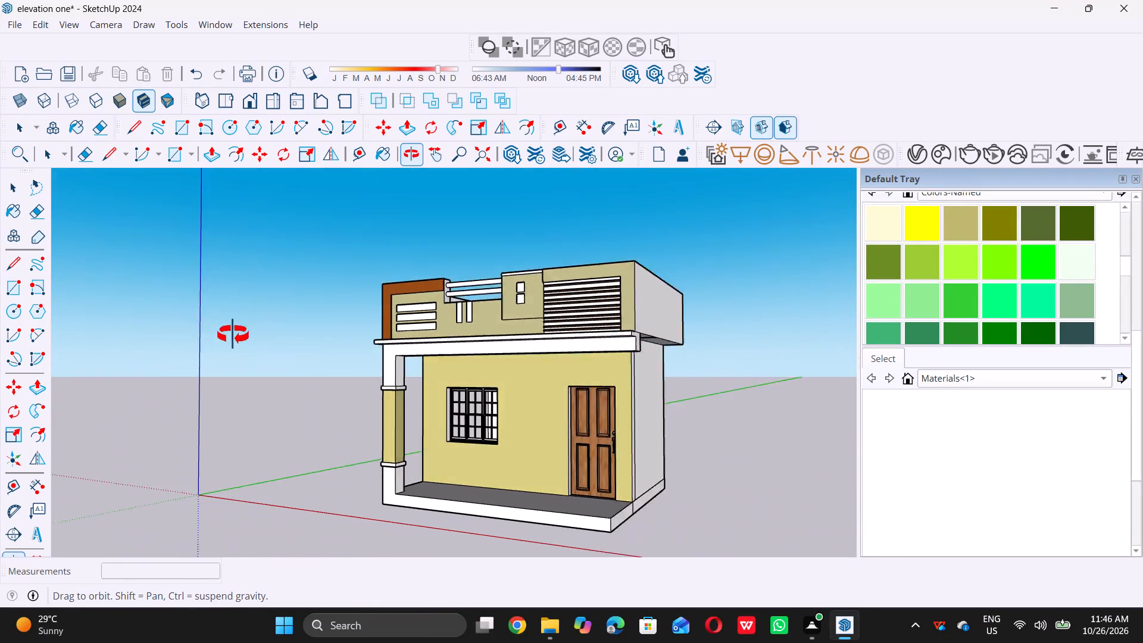
middle_drag(233, 335, 66, 316)
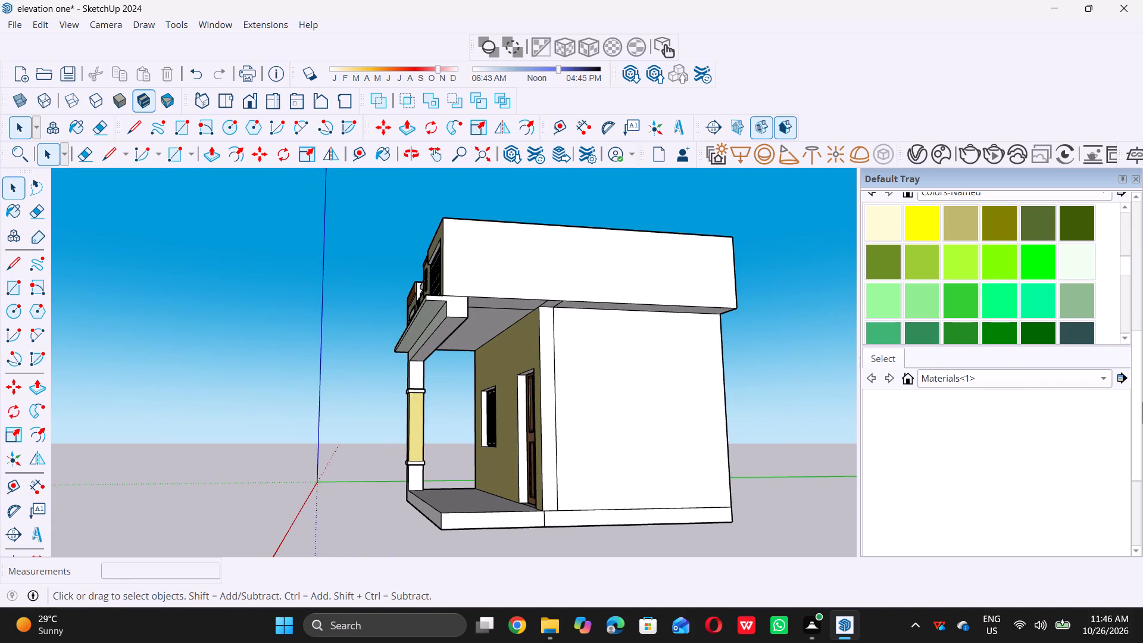
scroll(1142, 436, down, 6)
scroll(536, 419, down, 6)
middle_drag(478, 408, 702, 476)
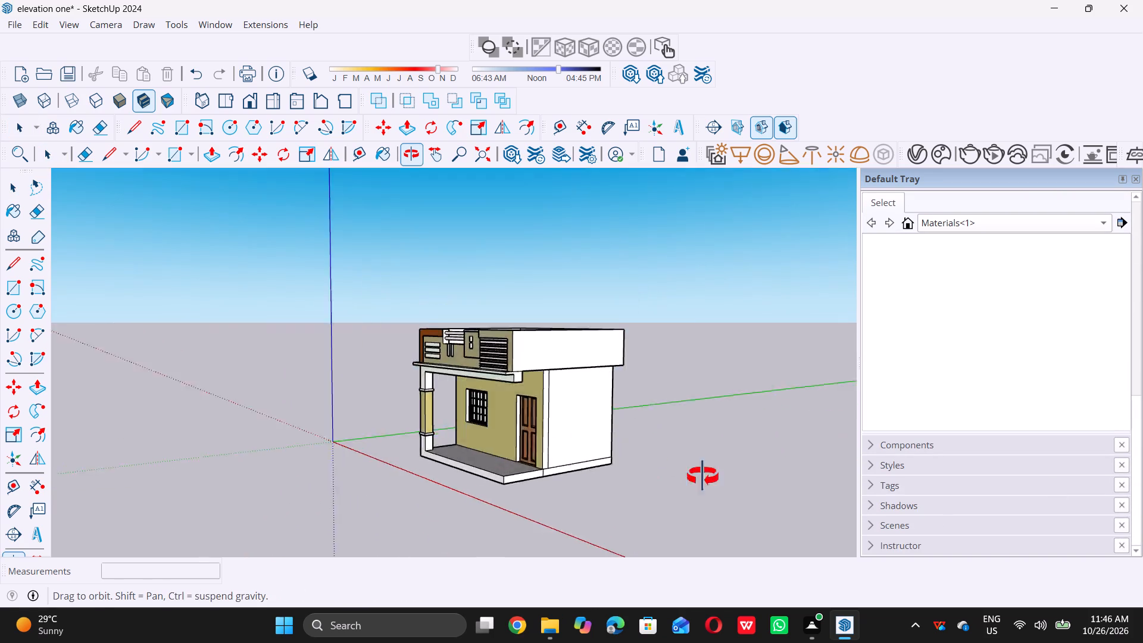
middle_drag(702, 476, 786, 479)
middle_drag(386, 442, 473, 398)
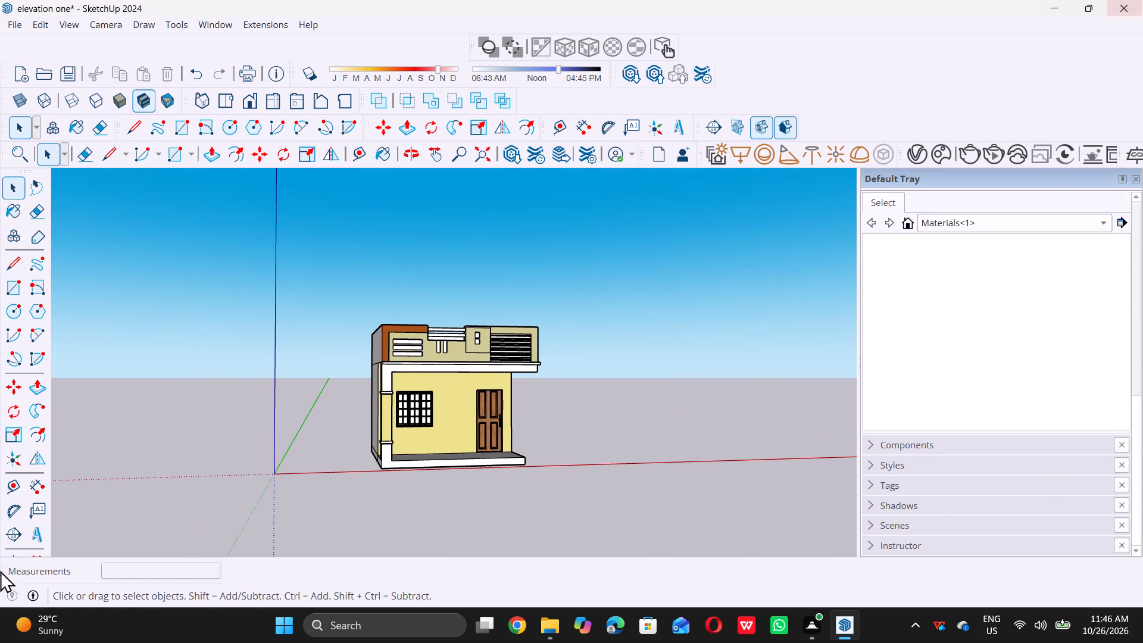
middle_drag(574, 392, 501, 411)
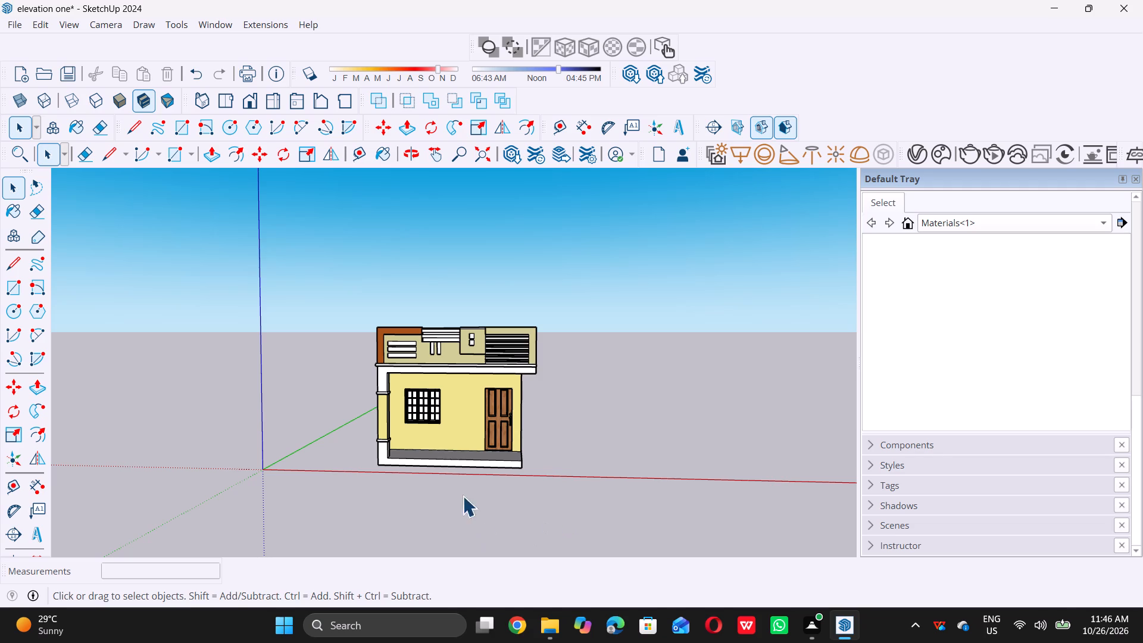
scroll(458, 488, down, 4)
middle_drag(408, 460, 501, 473)
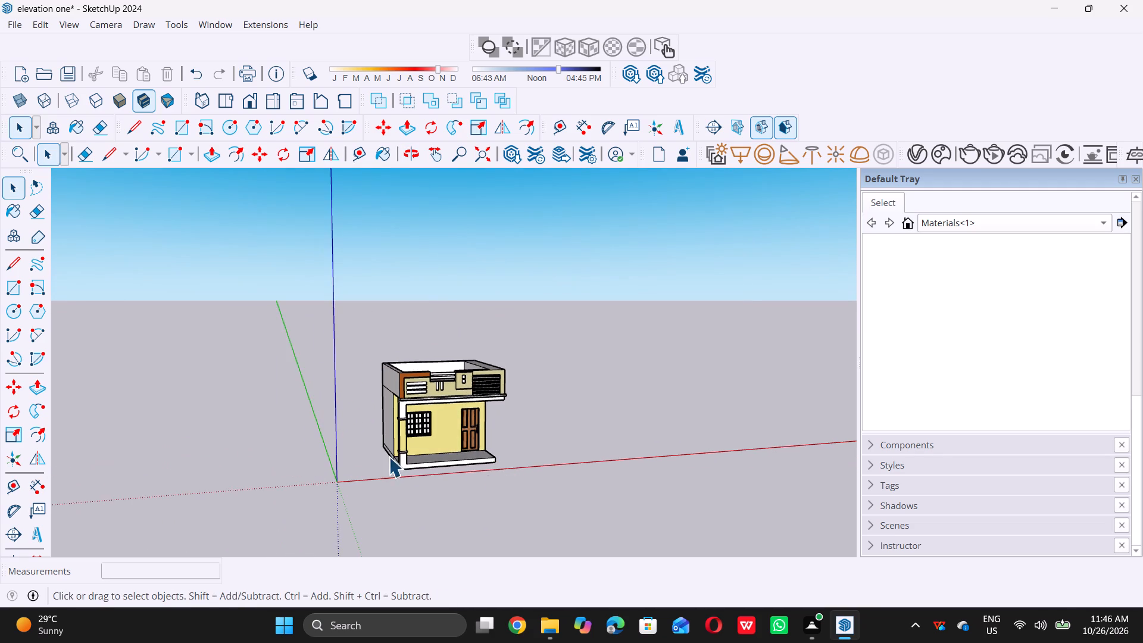
Copy the entire house straight up about 10' 6 1/2" onto the ground floor's roof slab, aligned at the front column corner, as a second storey.
scroll(389, 457, up, 5)
drag(330, 257, 757, 536)
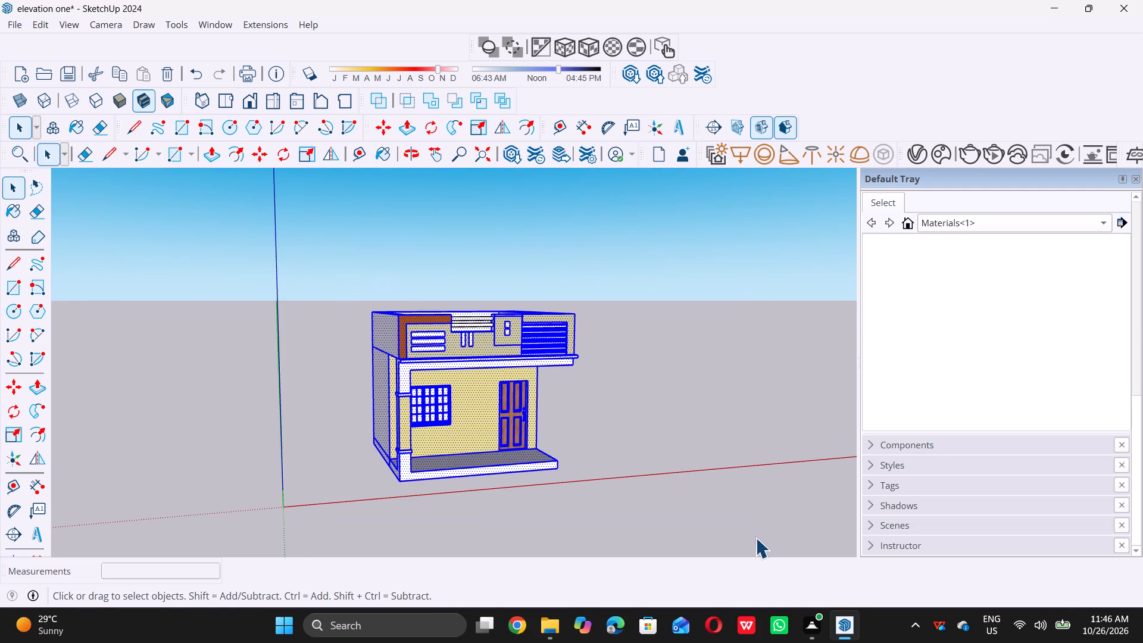
key(m)
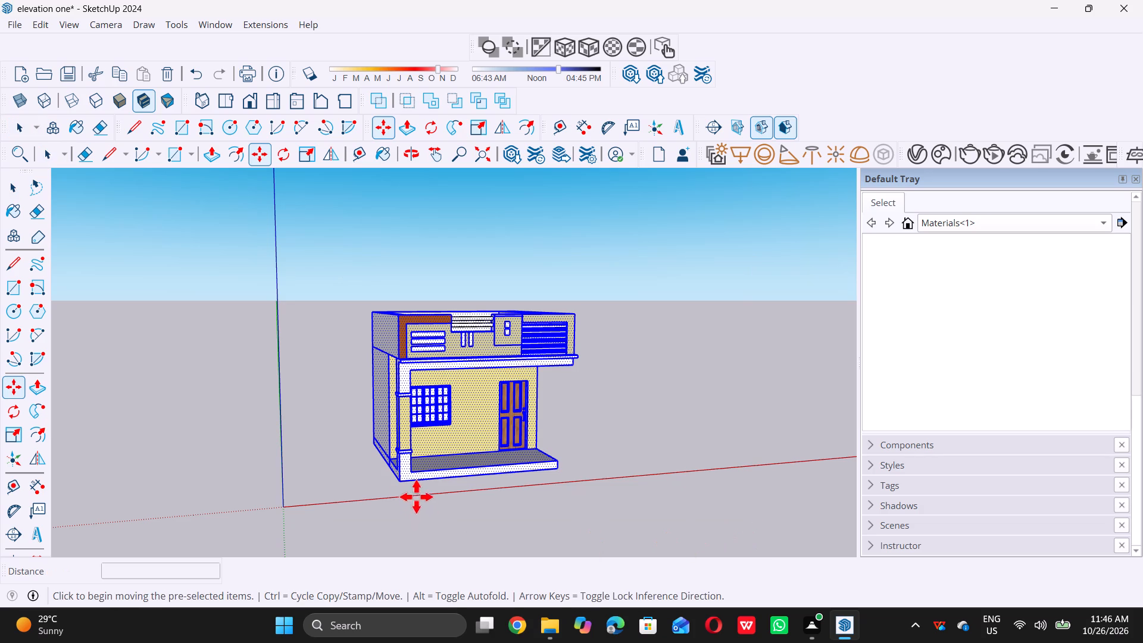
scroll(404, 485, up, 4)
click(396, 479)
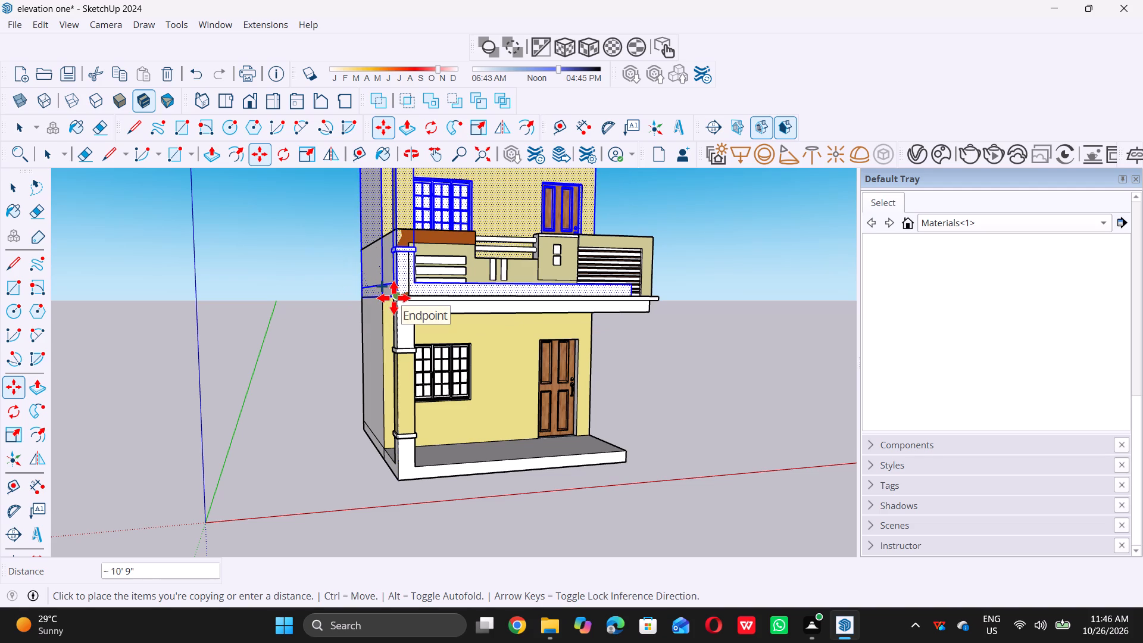
scroll(396, 295, up, 11)
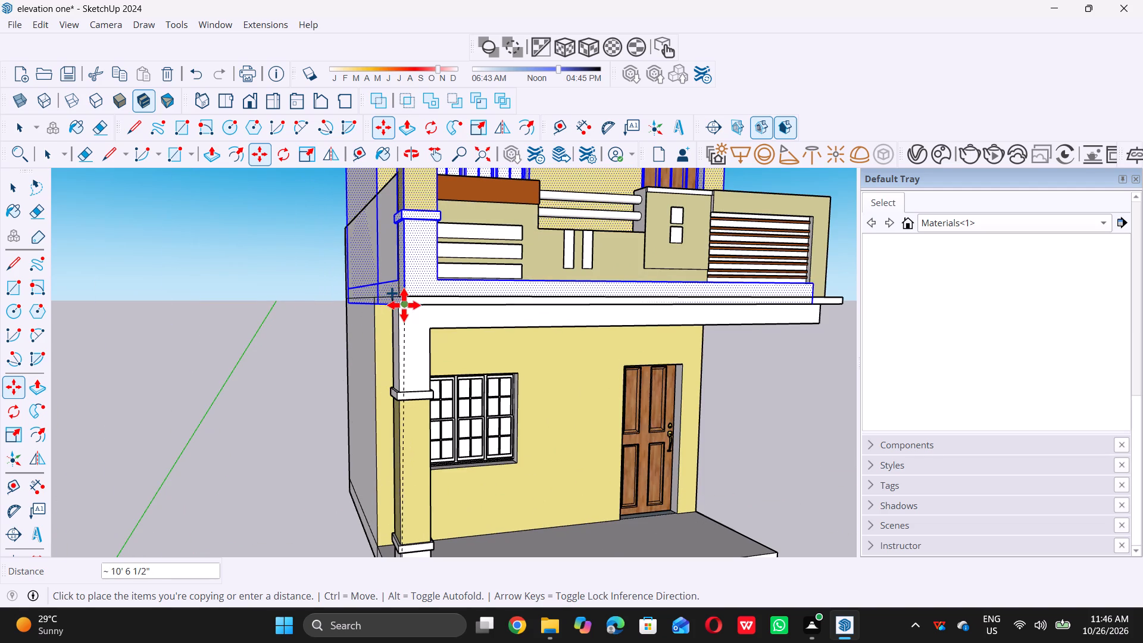
click(405, 305)
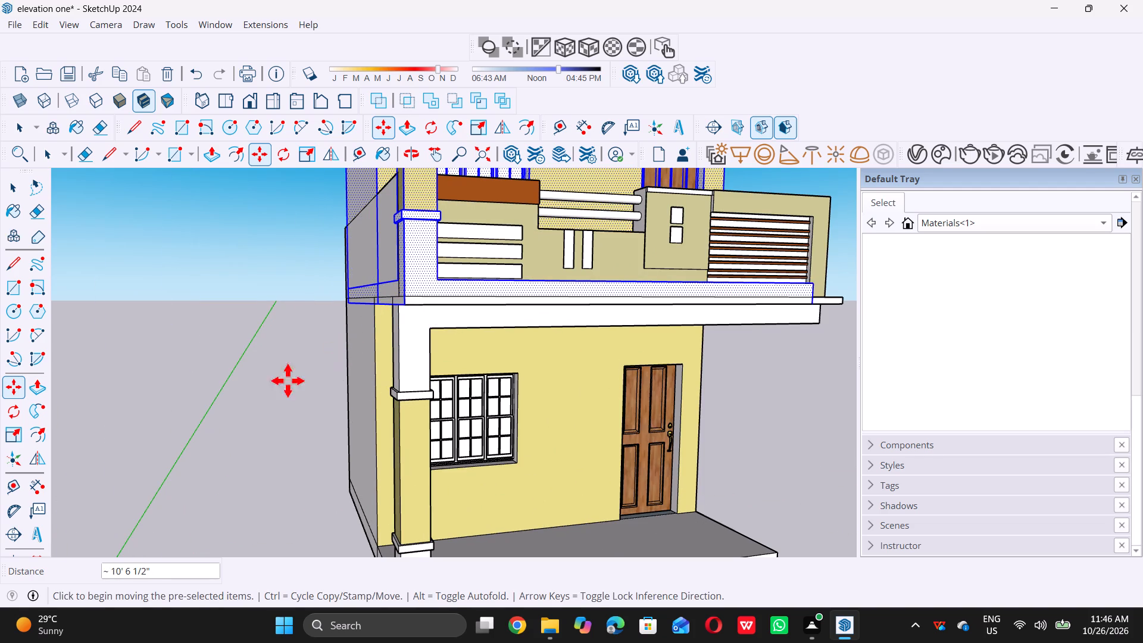
key(space)
click(186, 377)
Examine how the stacked upper storey sits on the ground floor, from the front and the door-side wall.
scroll(199, 413, down, 7)
scroll(296, 467, down, 3)
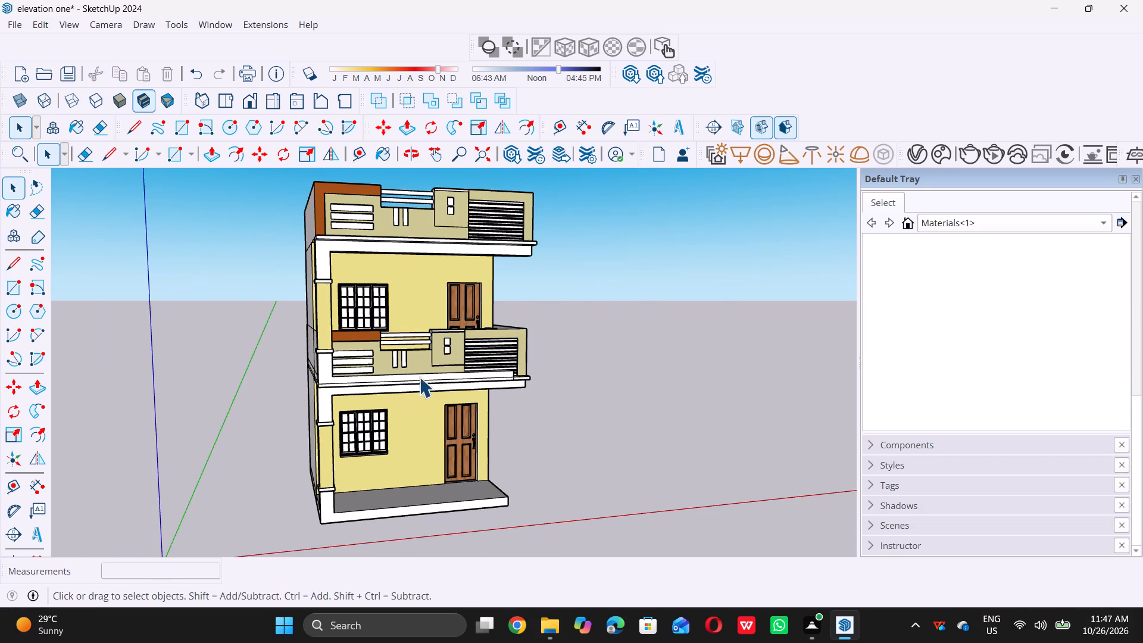
middle_drag(438, 354, 368, 360)
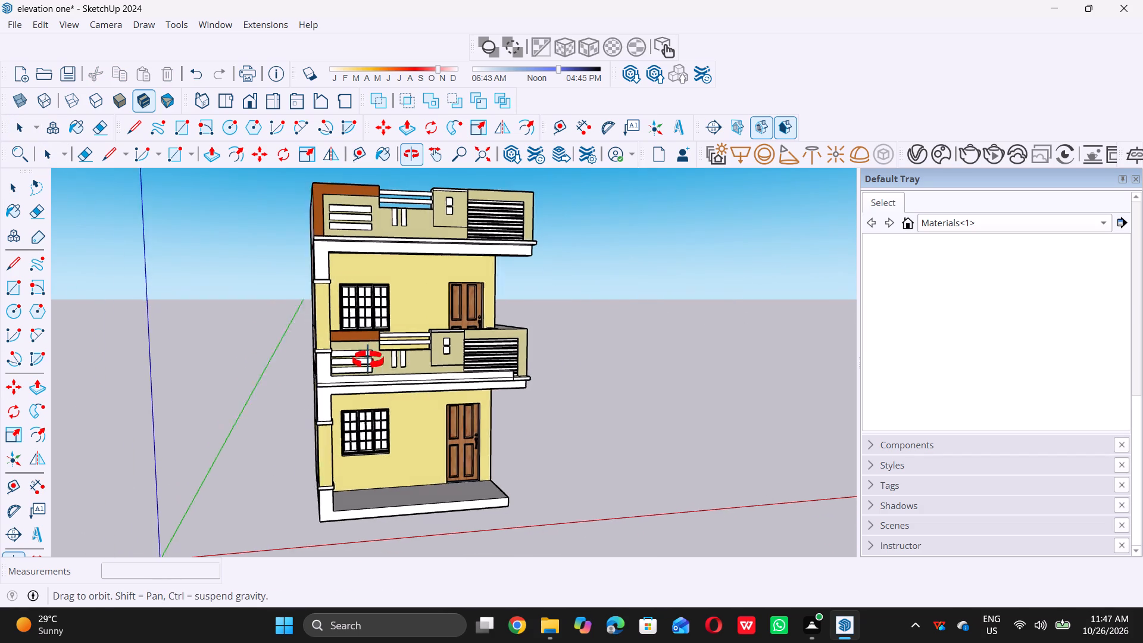
middle_drag(368, 360, 196, 365)
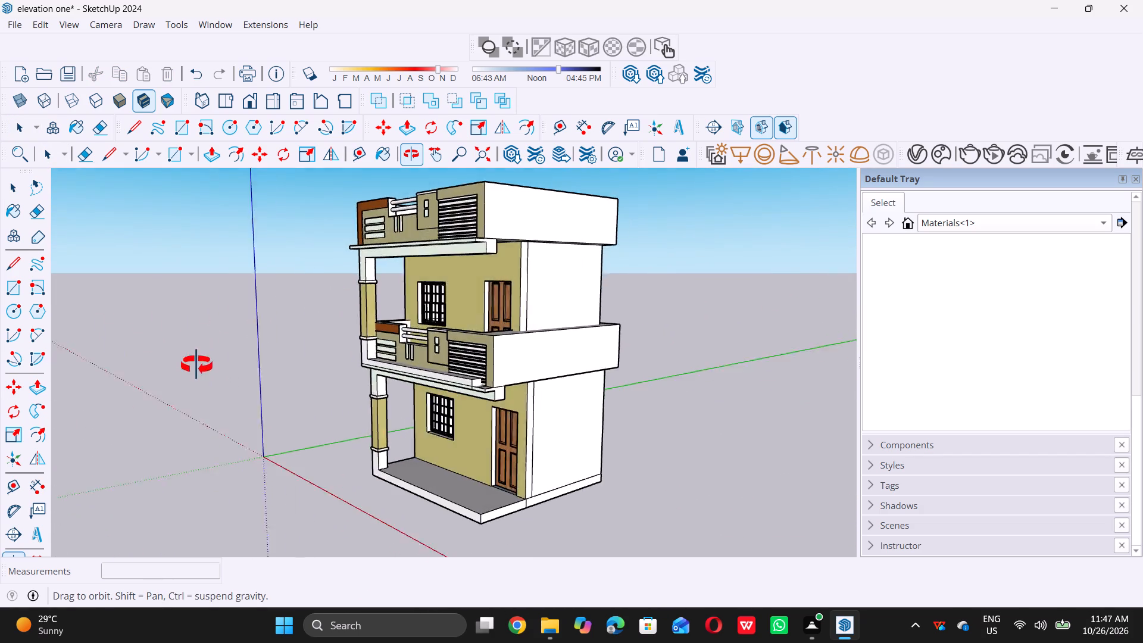
middle_drag(196, 365, 379, 335)
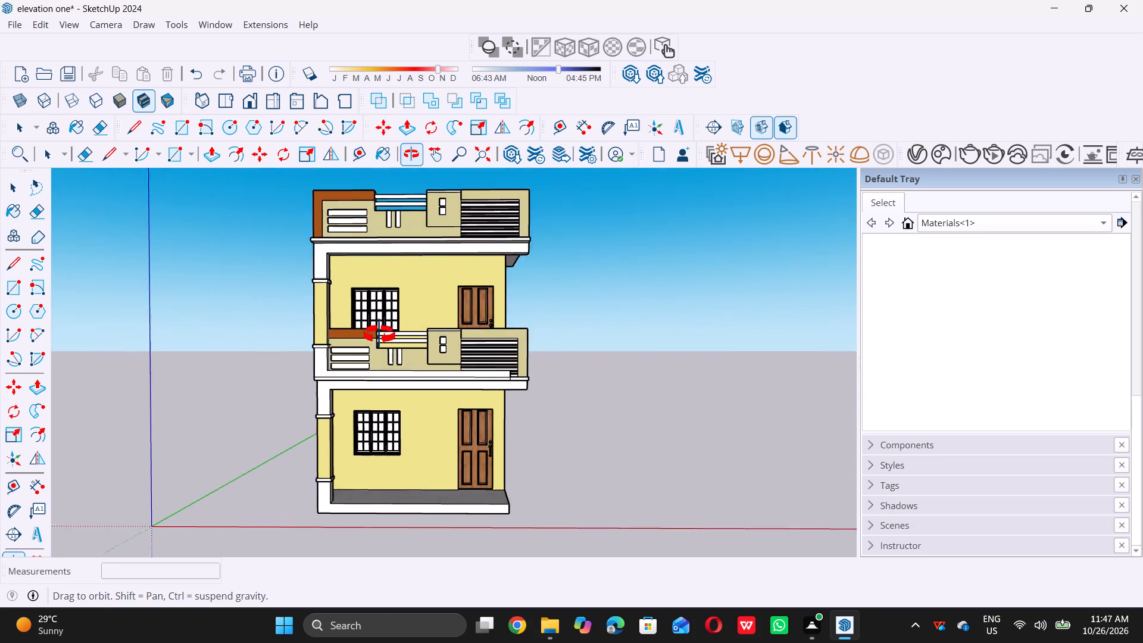
middle_drag(379, 335, 396, 338)
scroll(381, 399, down, 12)
middle_drag(433, 400, 372, 389)
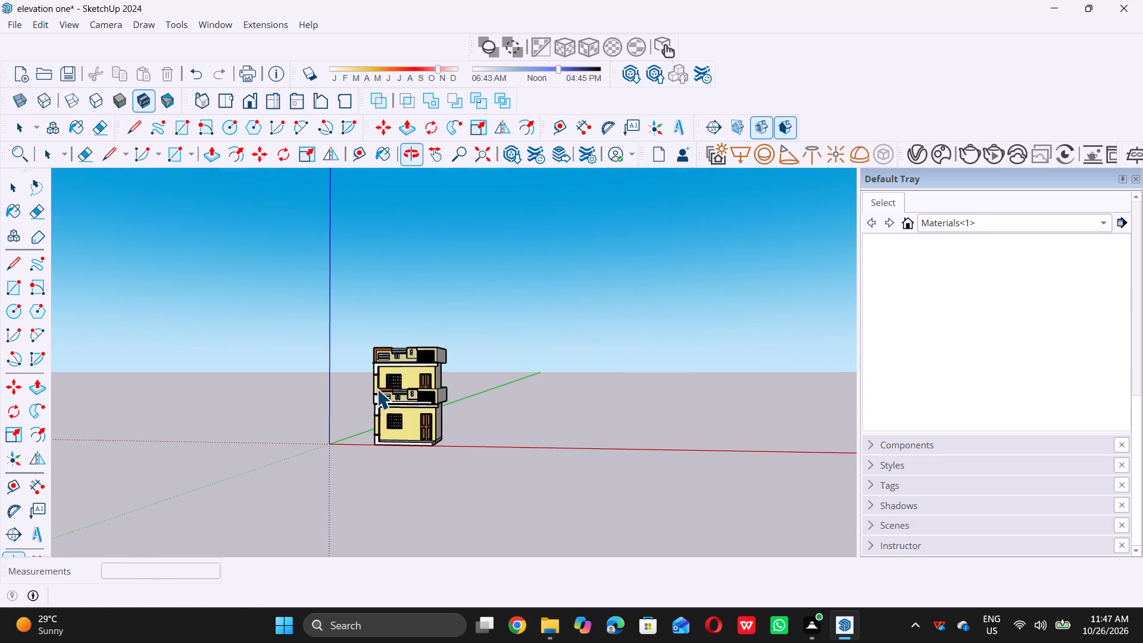
middle_drag(436, 432, 469, 420)
scroll(427, 384, up, 12)
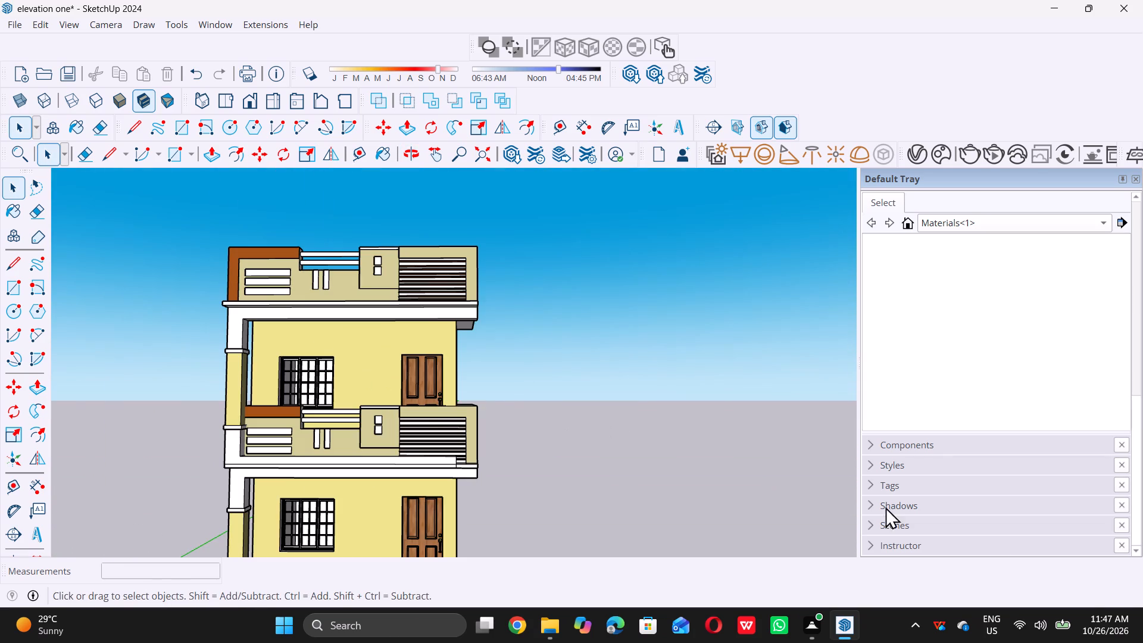
scroll(321, 273, down, 6)
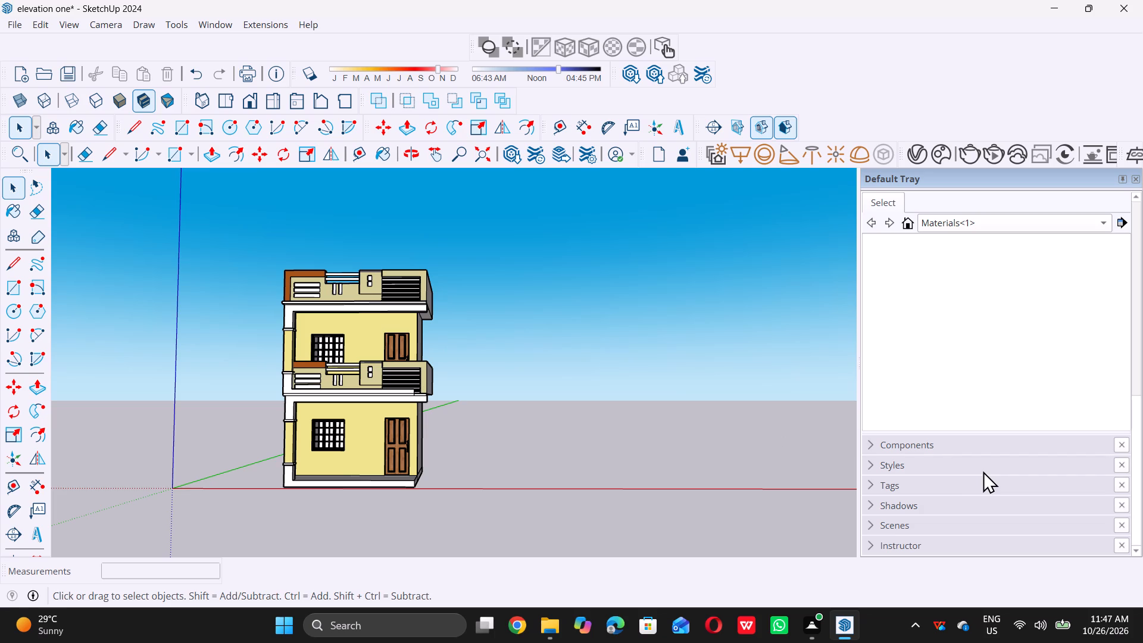
scroll(480, 361, down, 5)
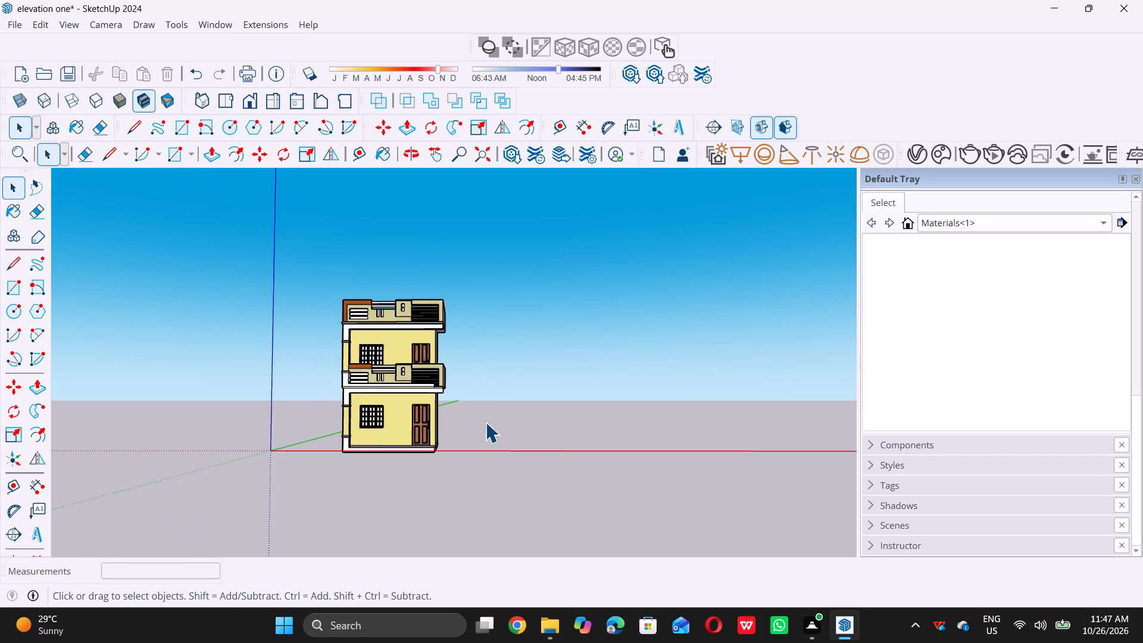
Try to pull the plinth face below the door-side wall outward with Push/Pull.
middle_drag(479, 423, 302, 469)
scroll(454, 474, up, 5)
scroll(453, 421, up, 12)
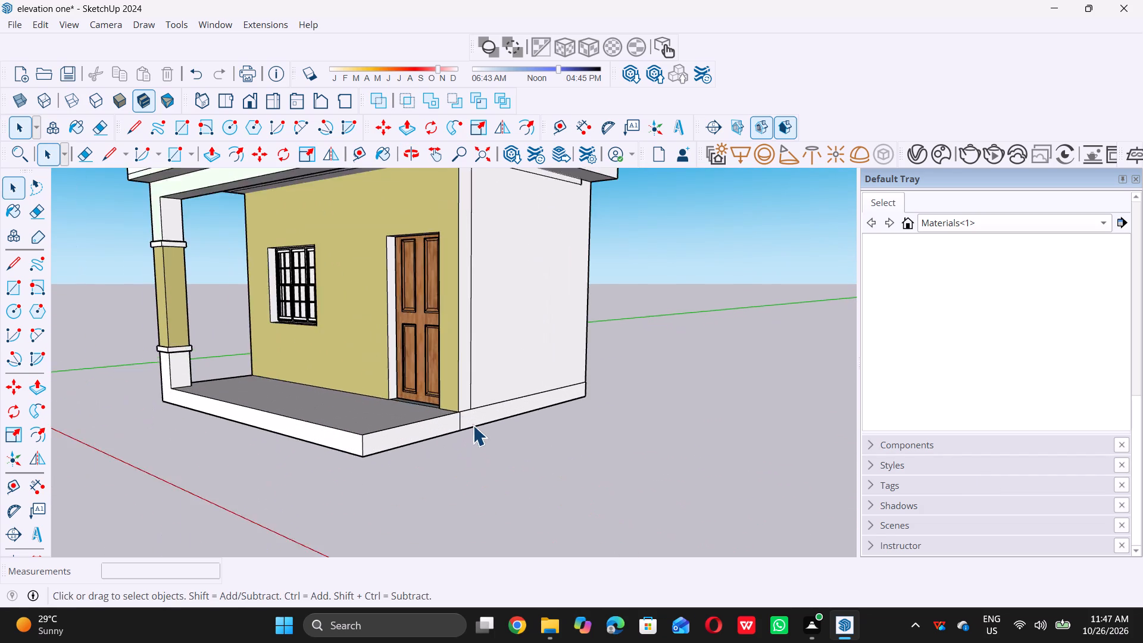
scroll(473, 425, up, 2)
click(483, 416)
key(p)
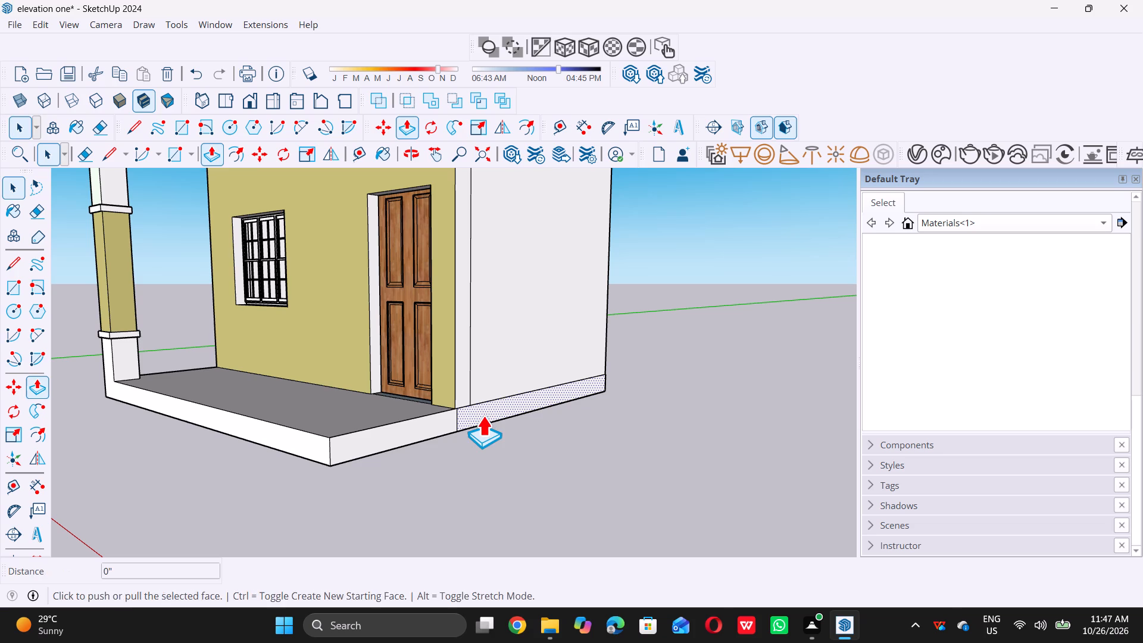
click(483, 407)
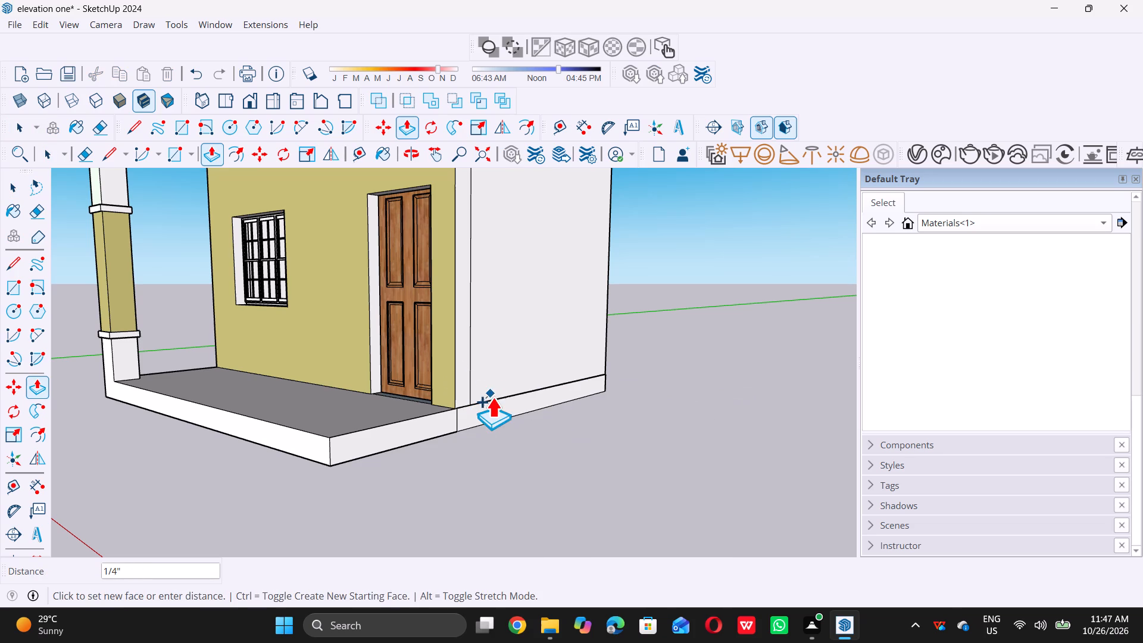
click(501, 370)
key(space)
Push/Pull the plinth face below the door-side wall, behind the porch, outward by 6' to form a ground slab beside the house.
click(505, 407)
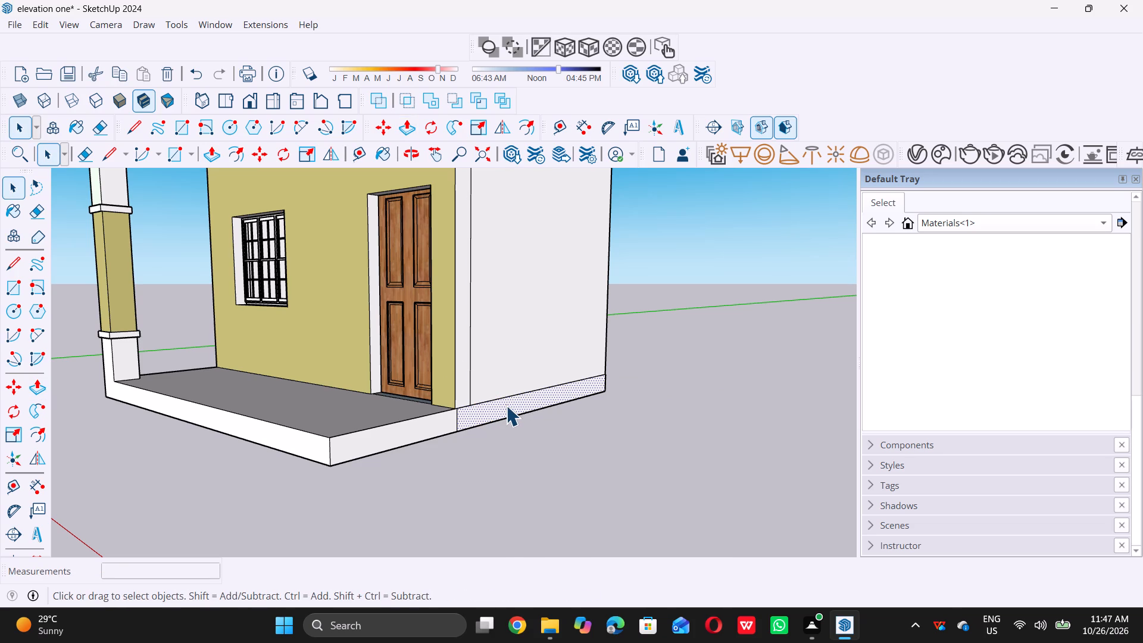
key(p)
double_click(506, 401)
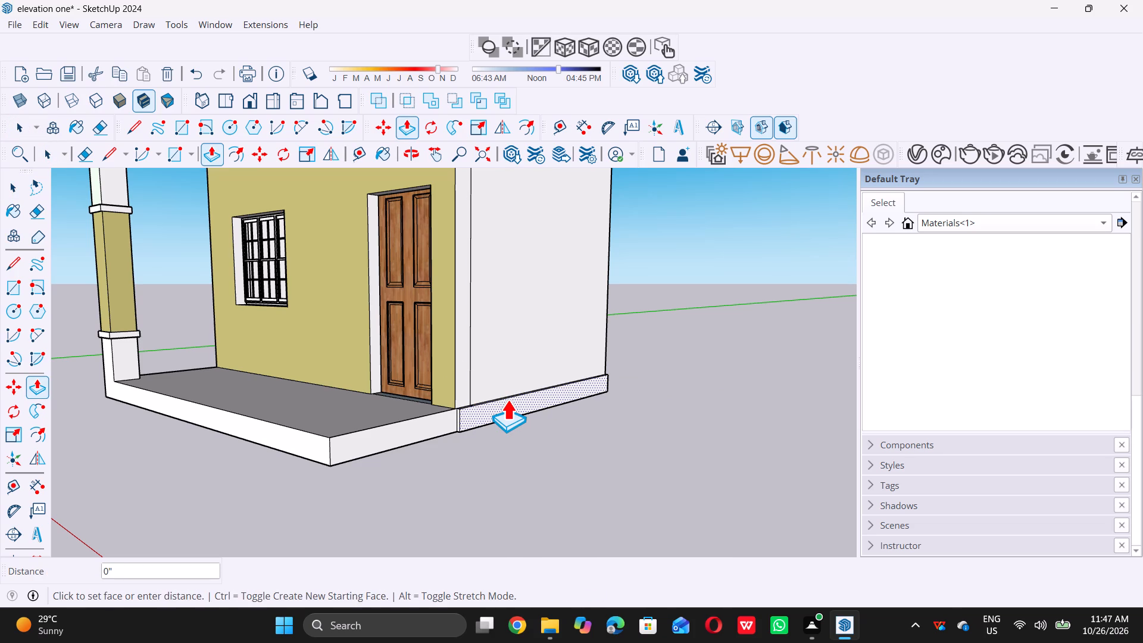
scroll(608, 448, down, 13)
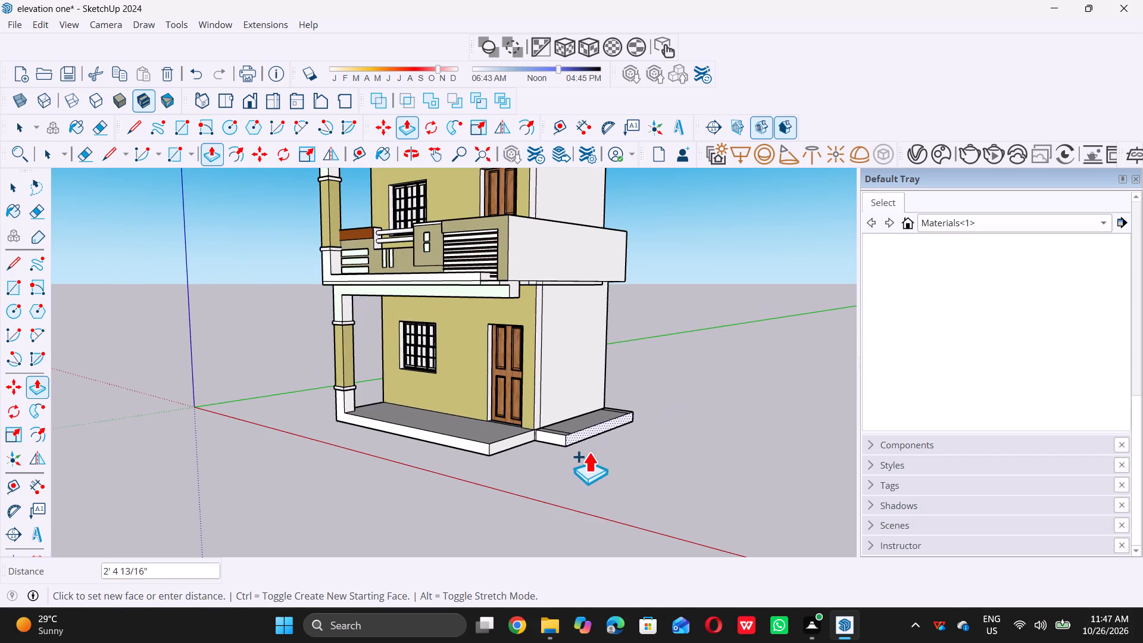
middle_drag(591, 452, 708, 438)
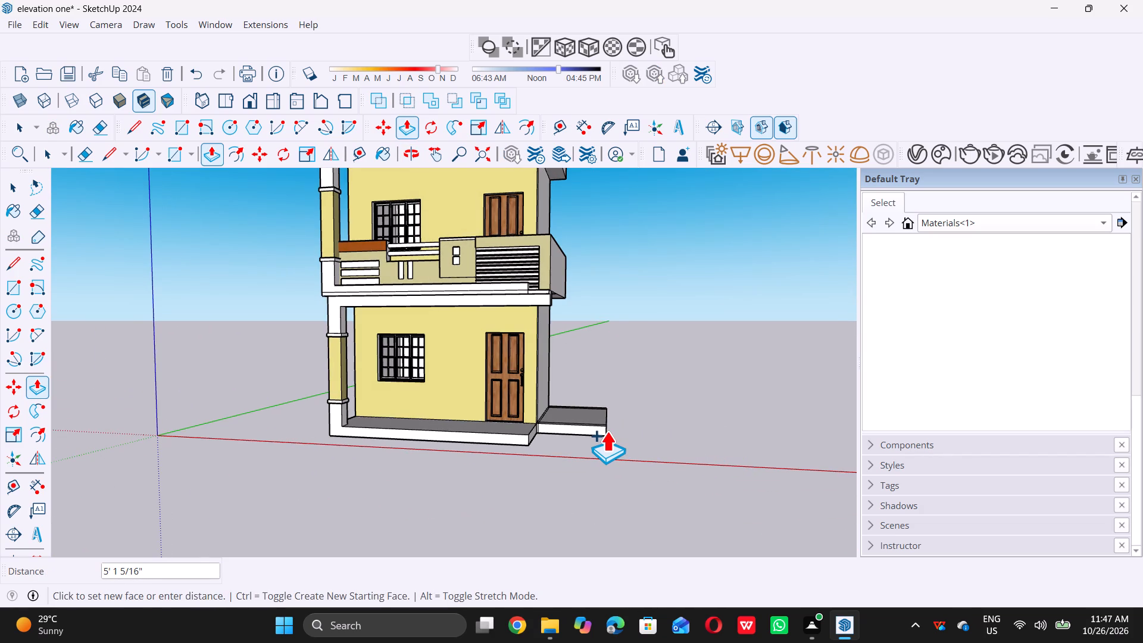
key(6)
key(shift+quotedbl)
key(BackSpace)
key(apostrophe)
key(Return)
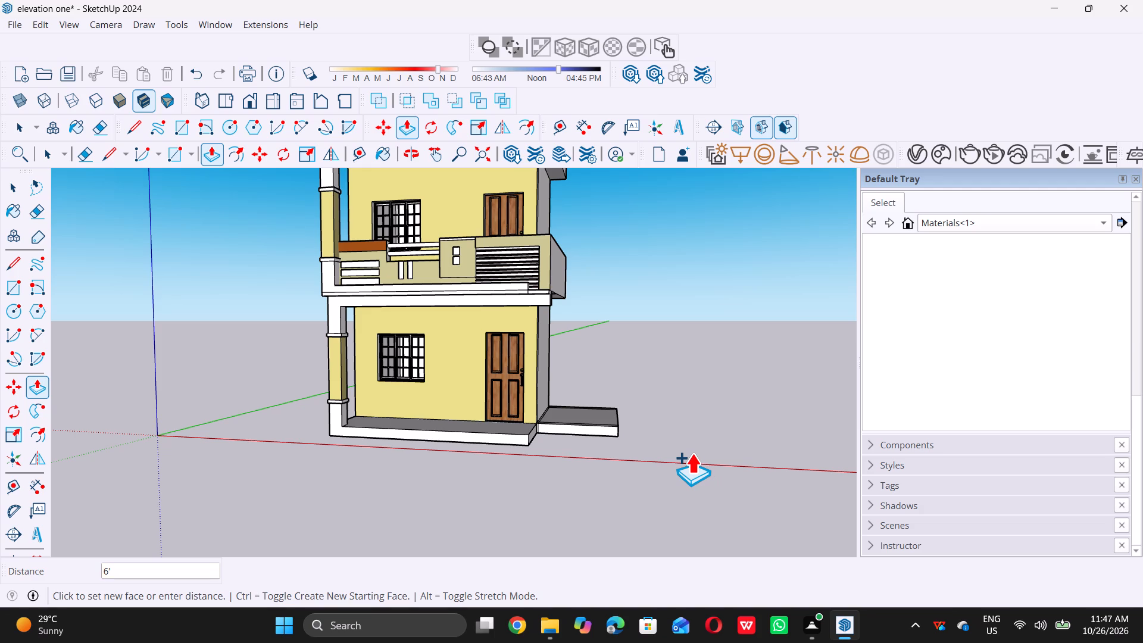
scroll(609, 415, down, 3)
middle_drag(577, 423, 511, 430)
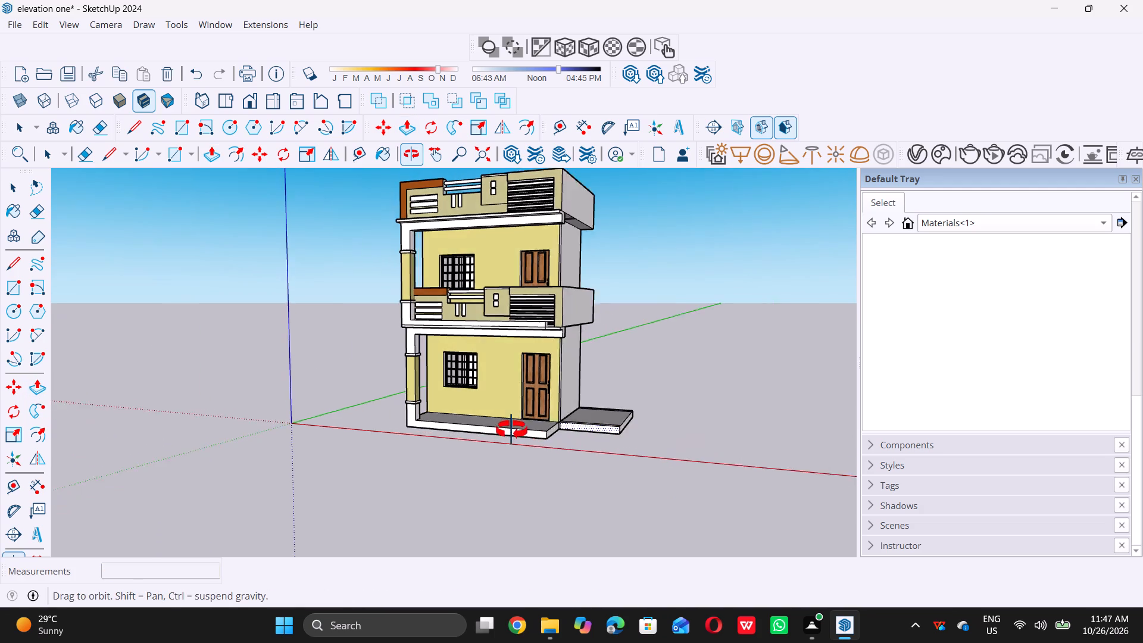
Push/Pull the outer side face of the ground slab beside the house outward by 2'.
middle_drag(511, 430, 479, 438)
scroll(616, 448, up, 11)
click(641, 419)
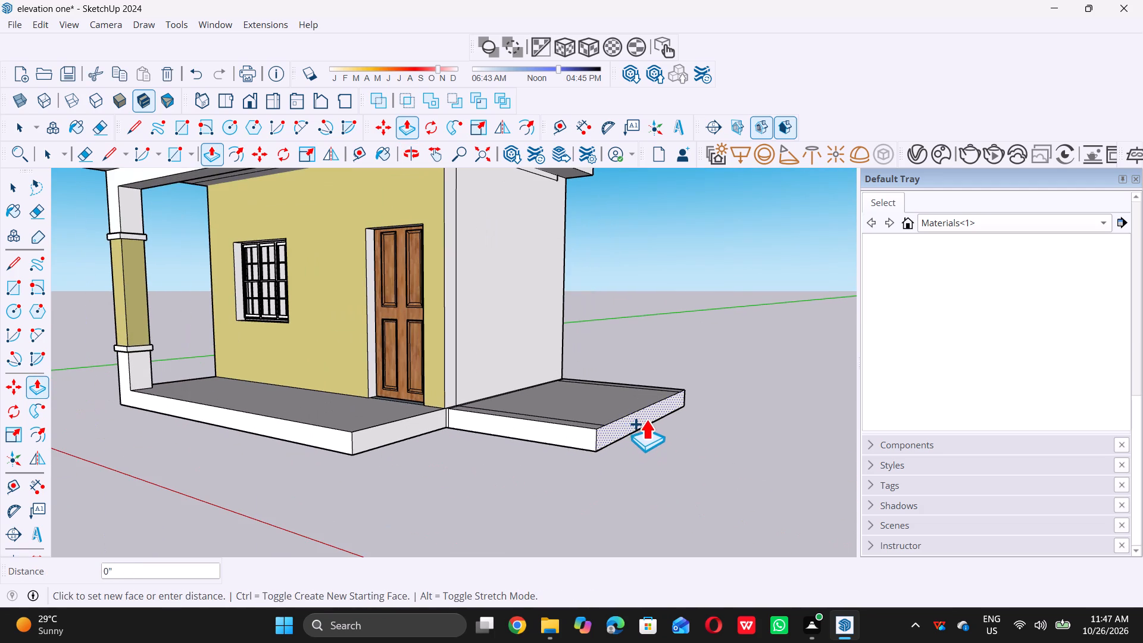
key(2)
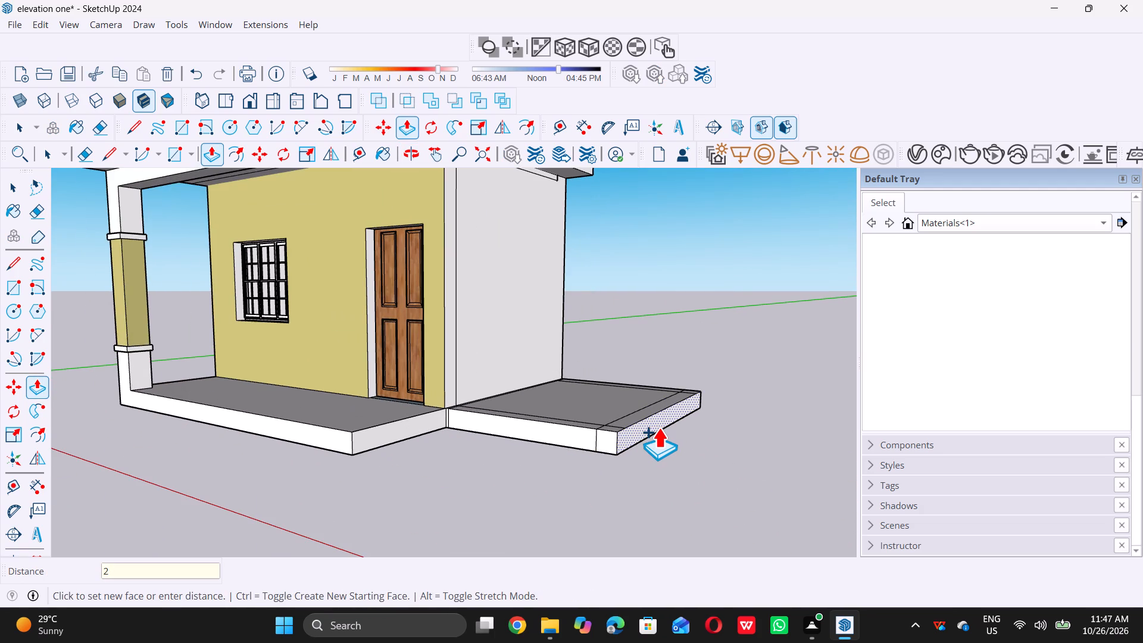
key(apostrophe)
key(Return)
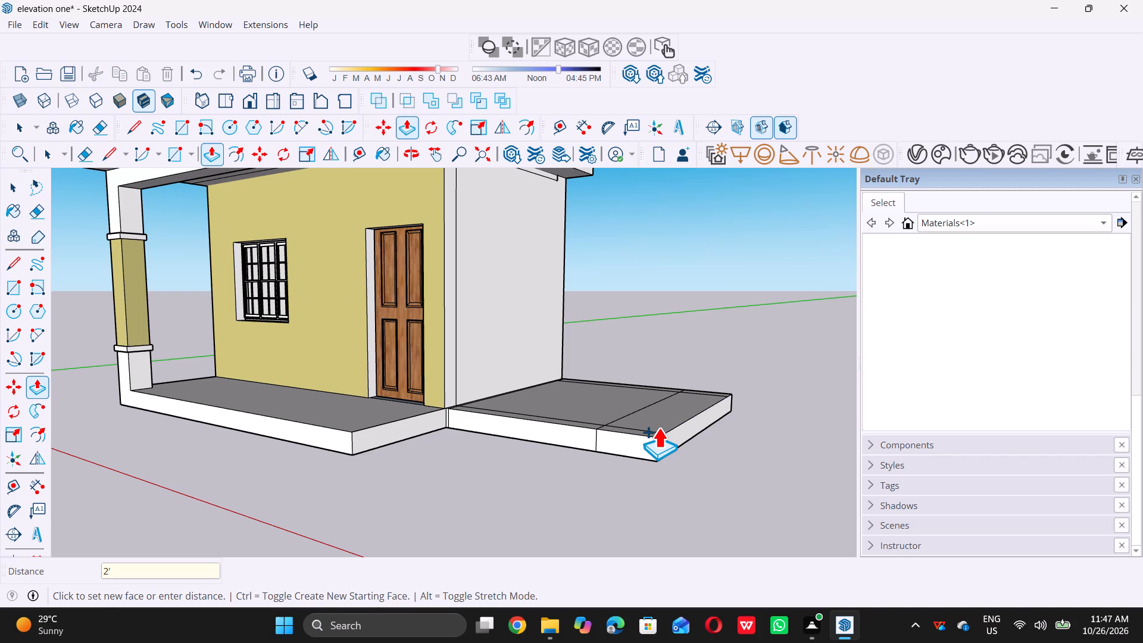
key(space)
Push/Pull the front face of the side slab's wider section forward by 5', level with the porch's front edge.
scroll(563, 476, down, 12)
middle_drag(467, 473, 499, 474)
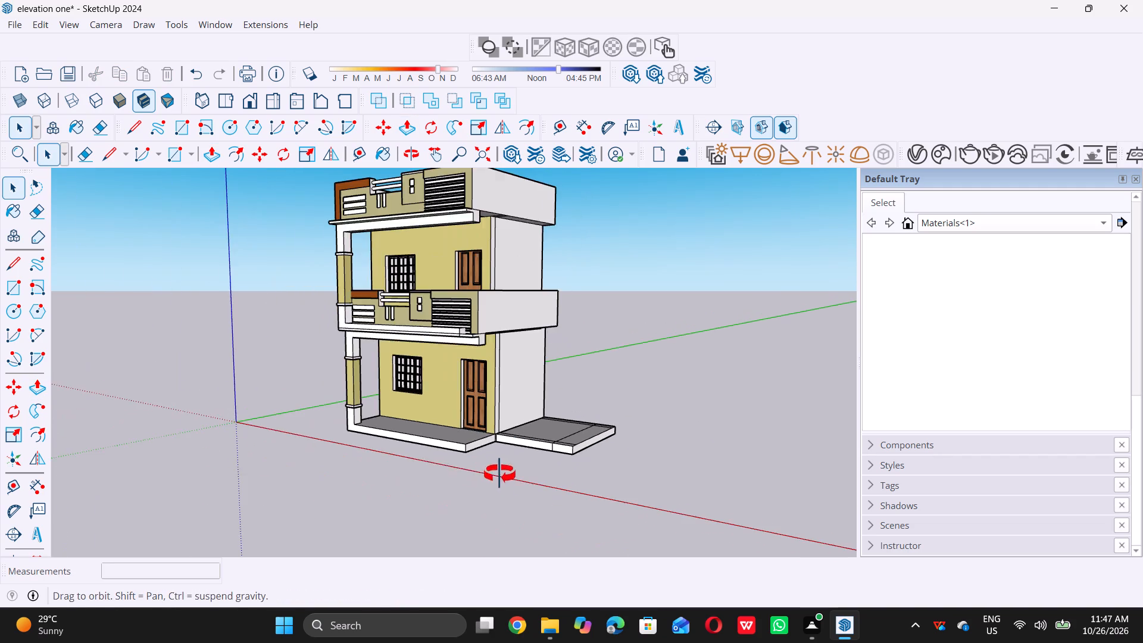
middle_drag(499, 474, 554, 501)
scroll(550, 405, up, 6)
scroll(537, 459, up, 5)
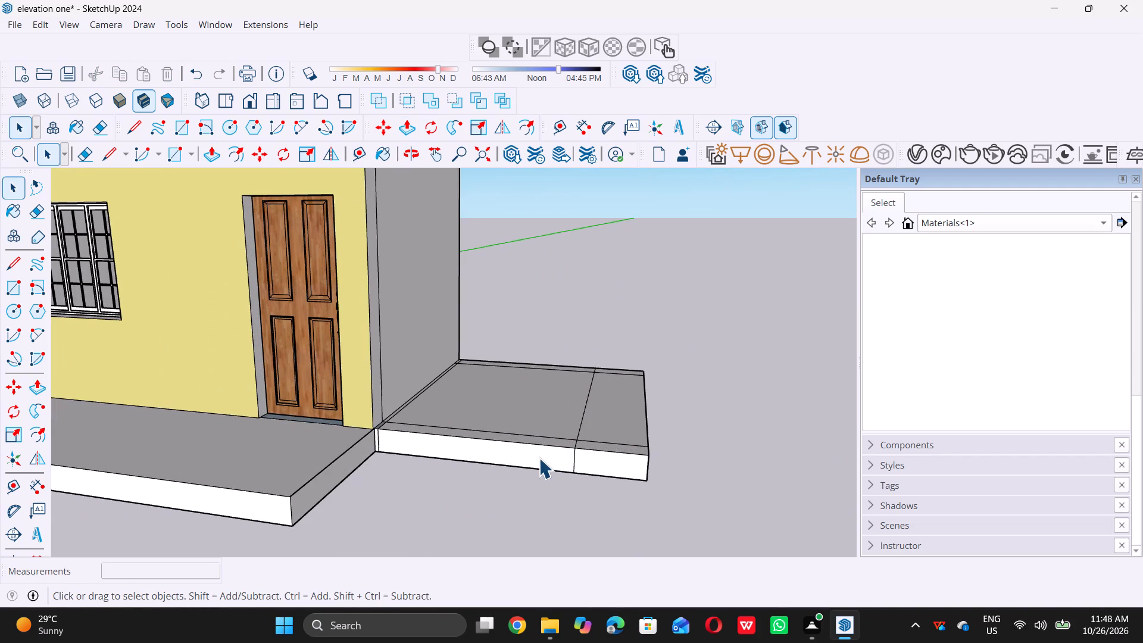
double_click(539, 458)
key(p)
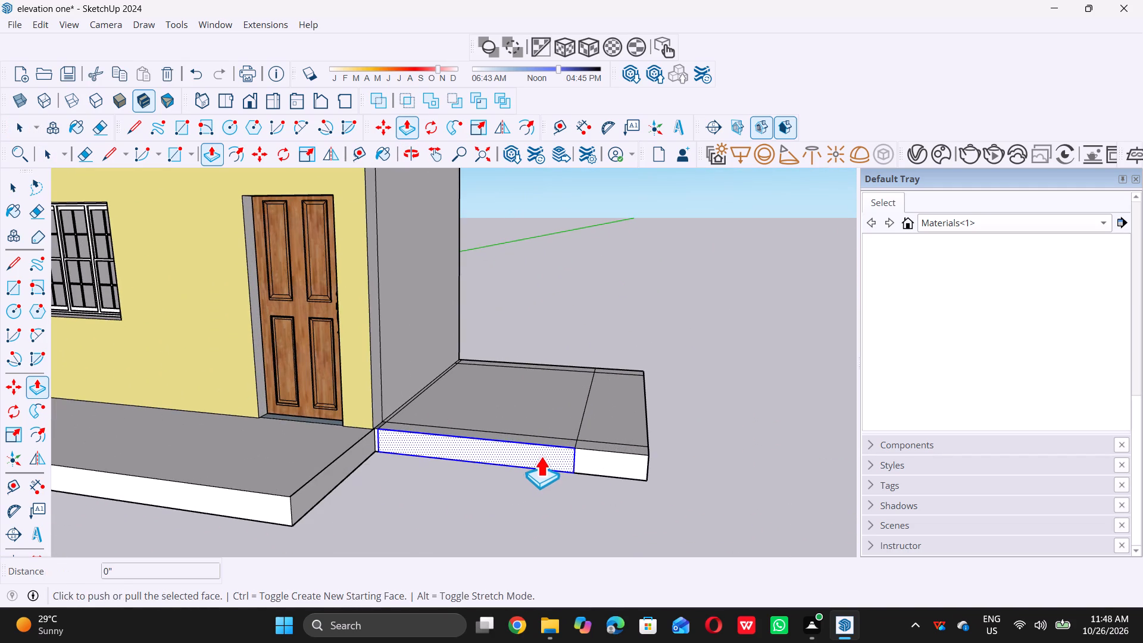
click(546, 452)
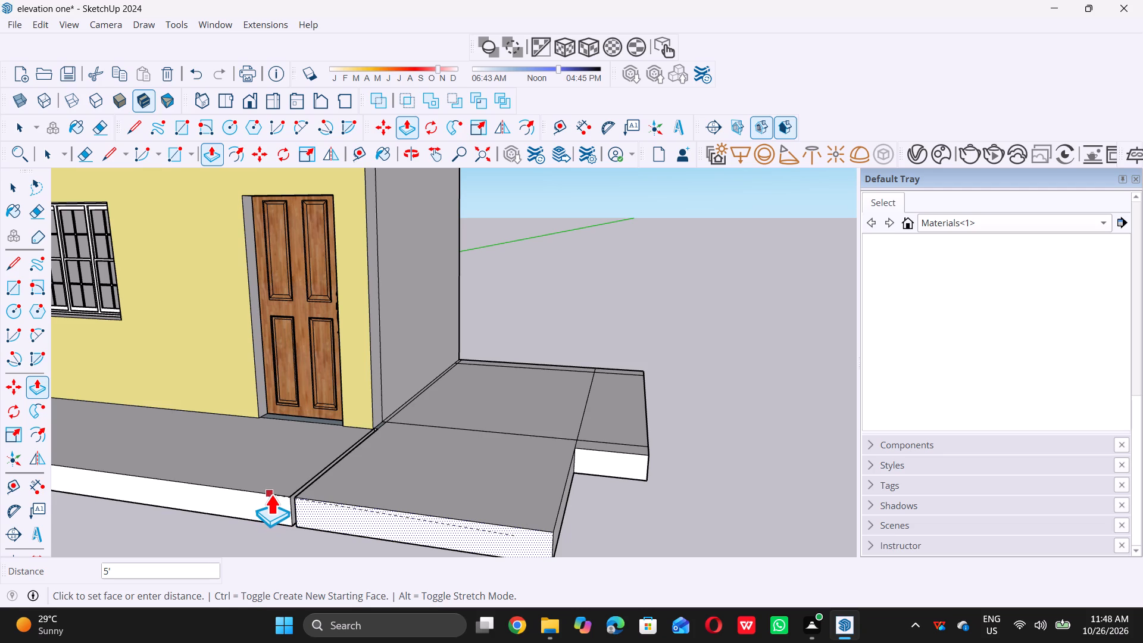
click(267, 493)
Push/Pull the front face of the side slab's narrow outer strip forward by 5', flush with the wider section's front.
scroll(261, 495, down, 3)
scroll(309, 520, up, 6)
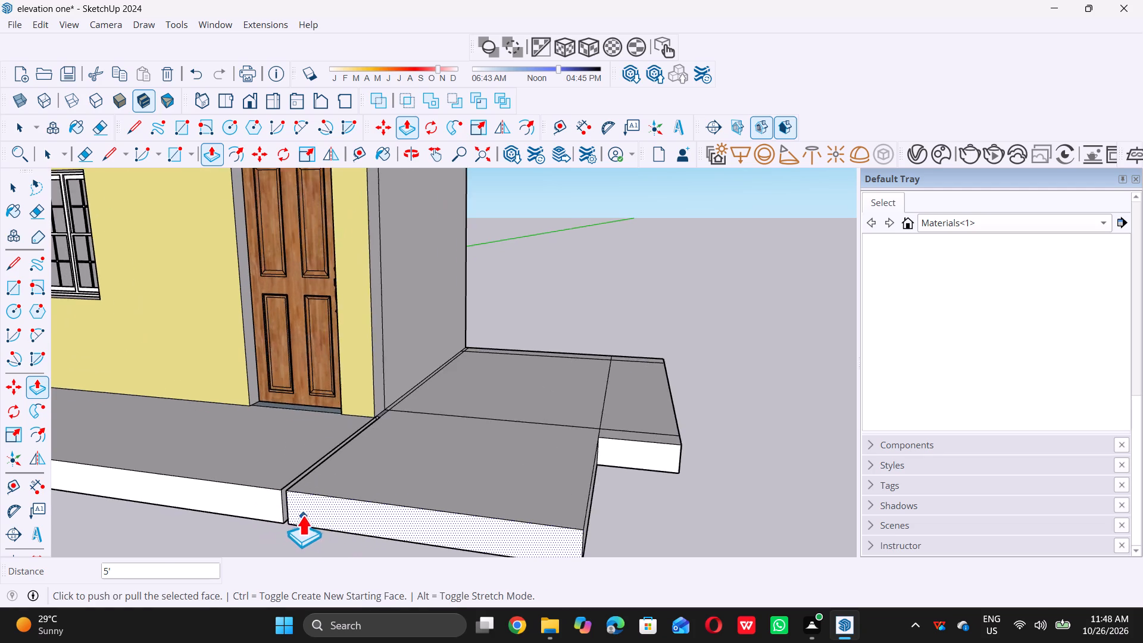
scroll(296, 509, up, 12)
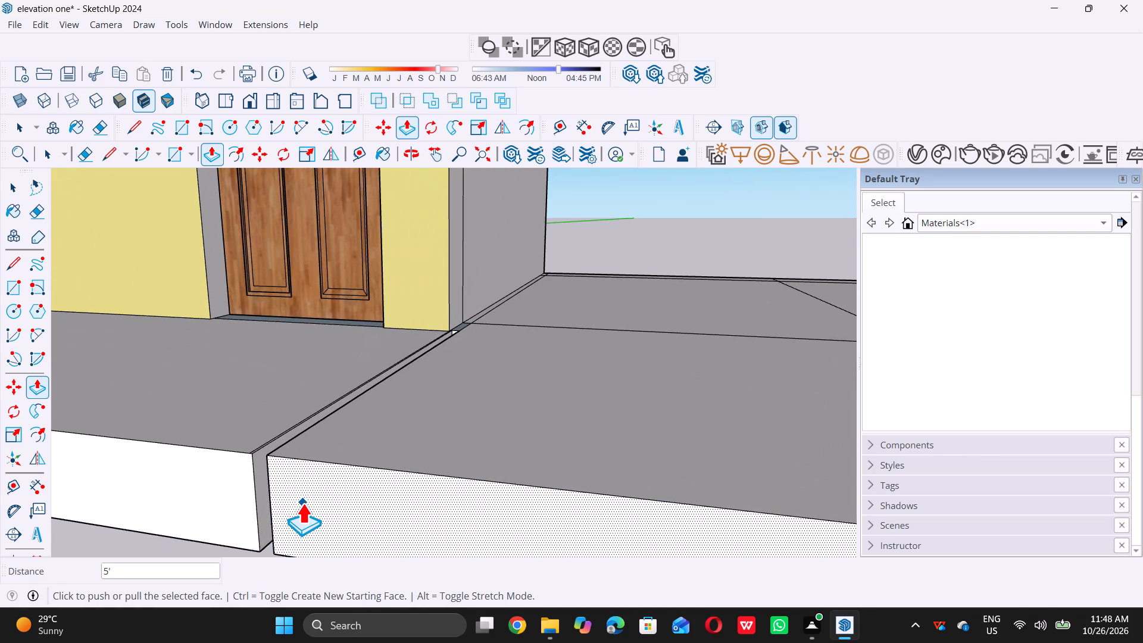
scroll(302, 506, down, 13)
scroll(629, 478, up, 3)
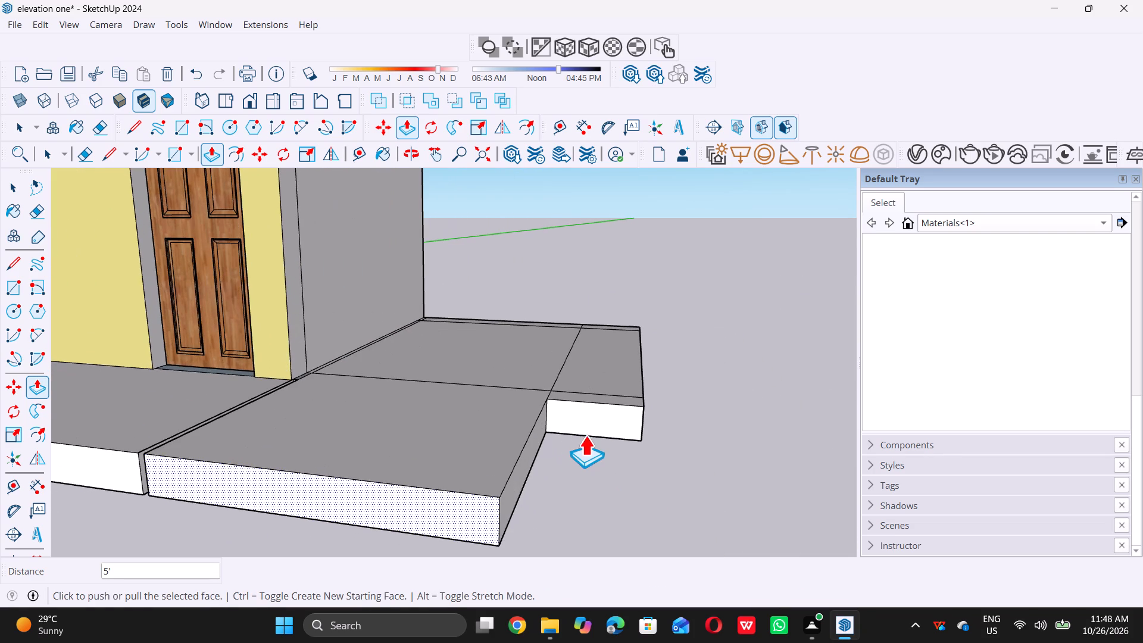
click(597, 412)
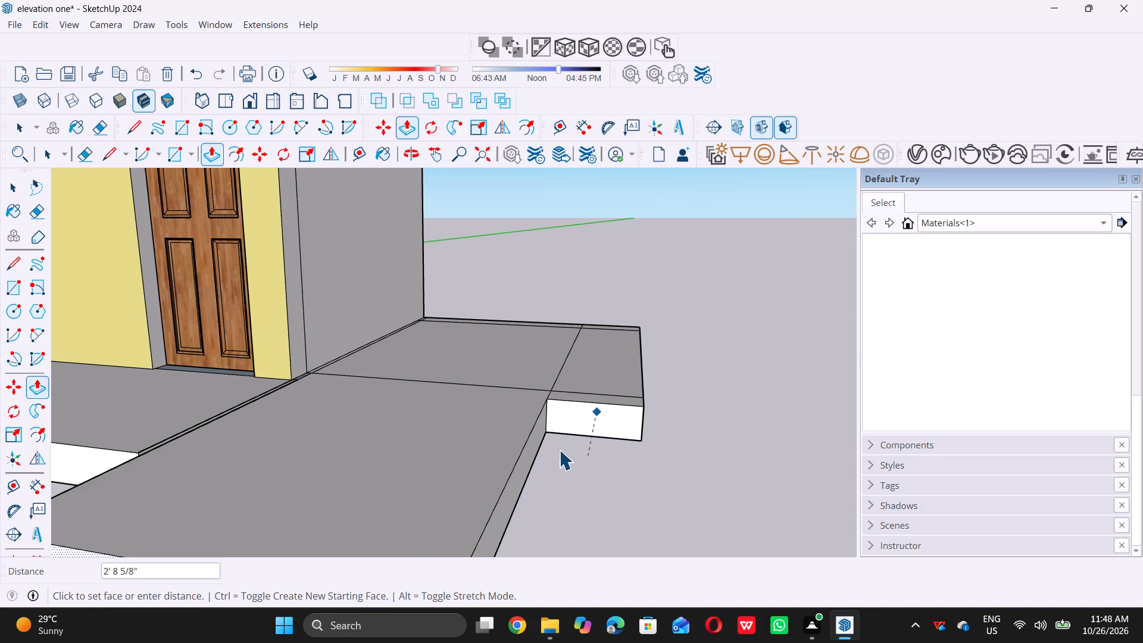
key(space)
click(591, 422)
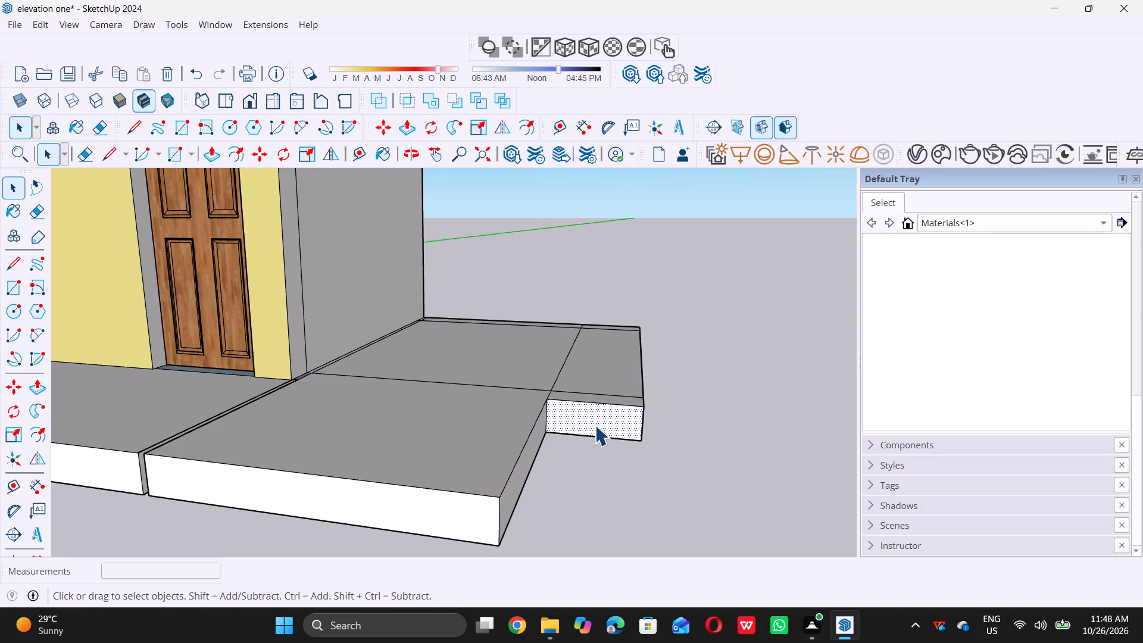
key(p)
click(595, 425)
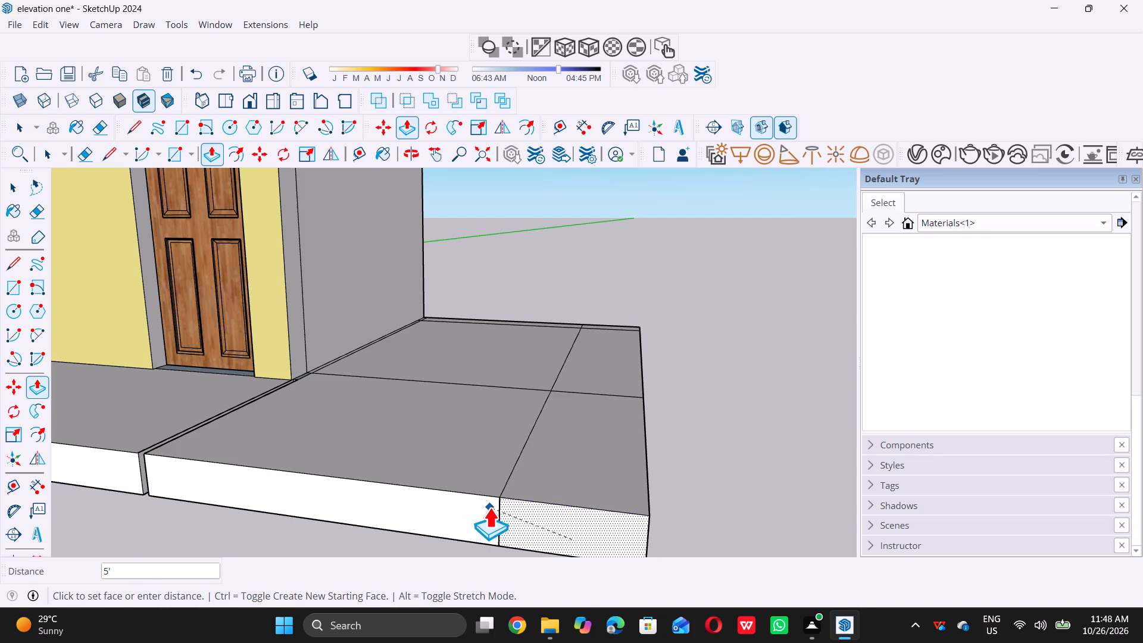
double_click(489, 507)
Close the narrow gap between porch and side slab by Push/Pulling the slab's inner side face 1 3/8" to the porch plinth.
scroll(520, 486, down, 10)
middle_drag(290, 489, 408, 522)
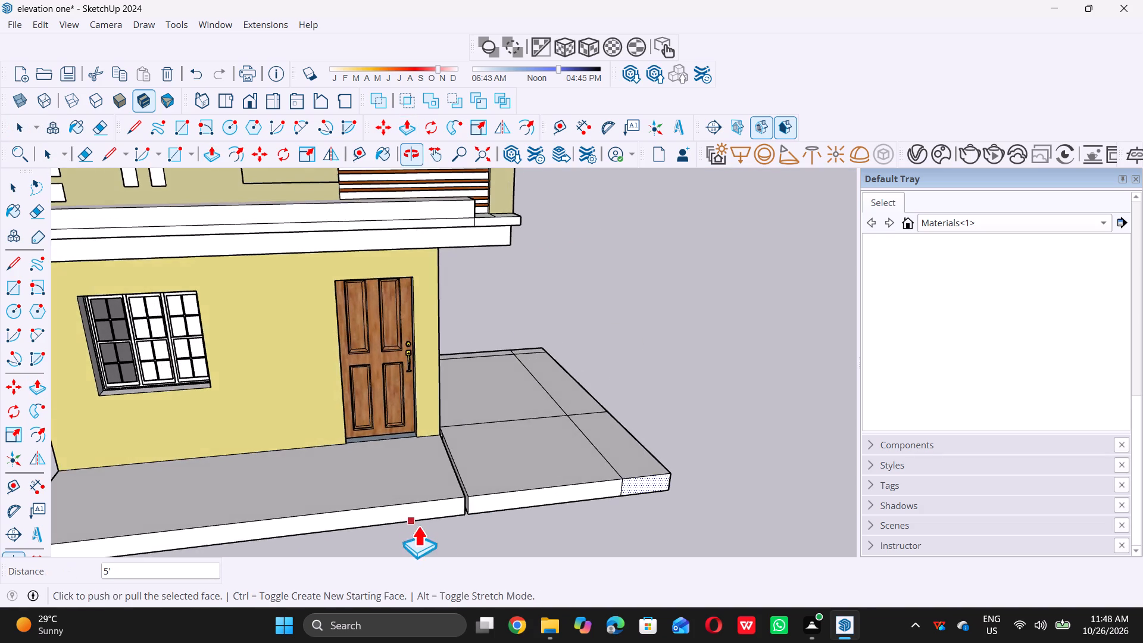
scroll(471, 520, up, 20)
scroll(471, 520, up, 4)
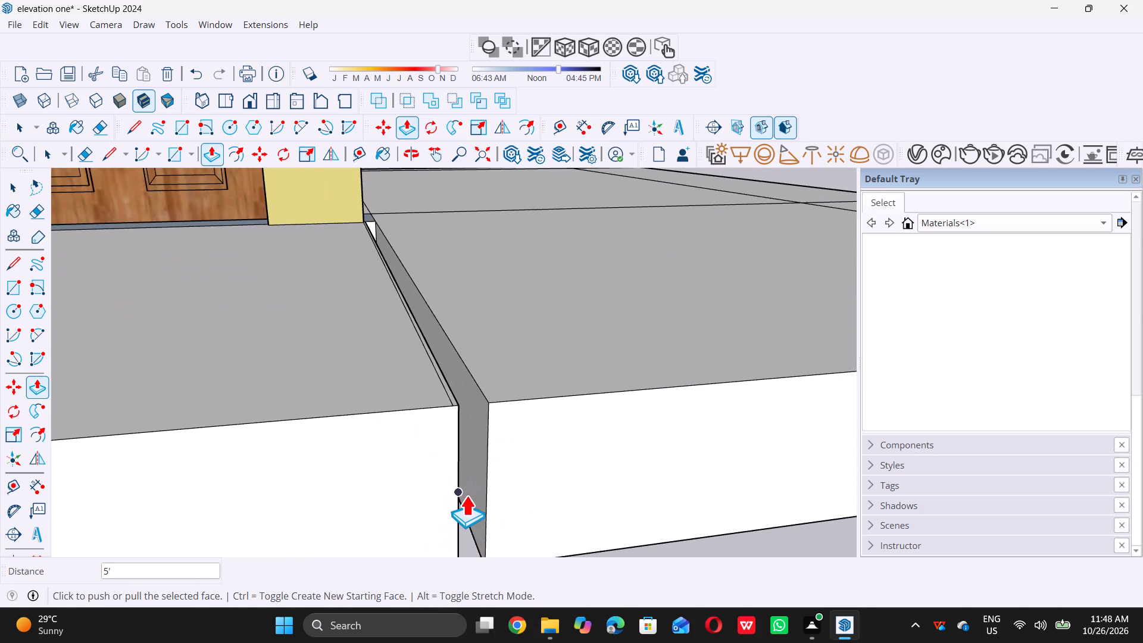
key(space)
click(472, 483)
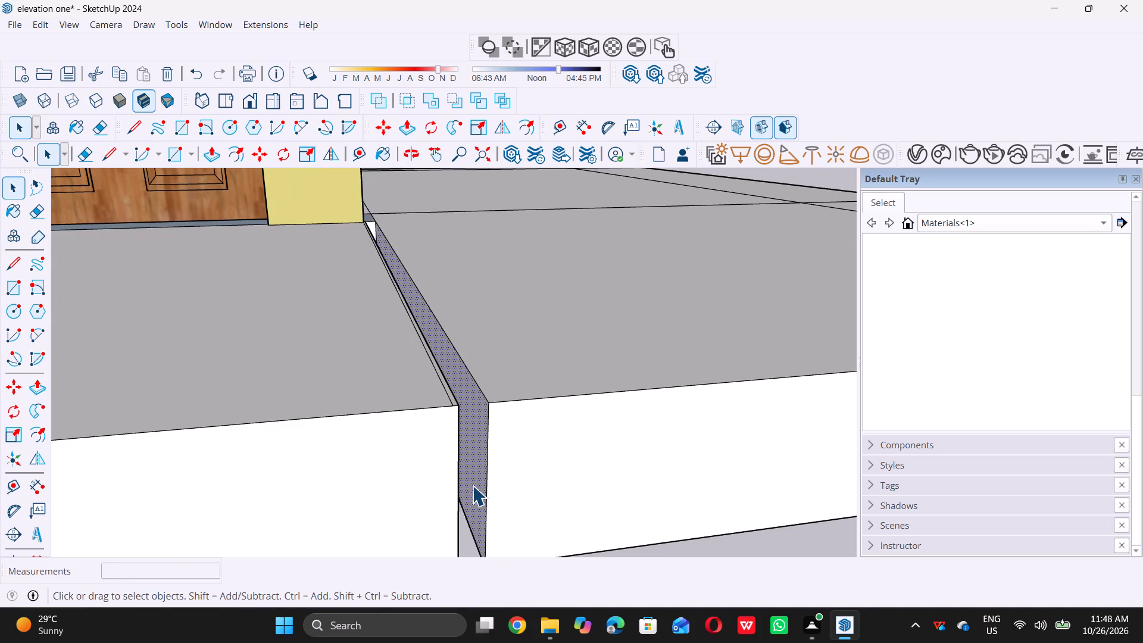
key(p)
click(473, 485)
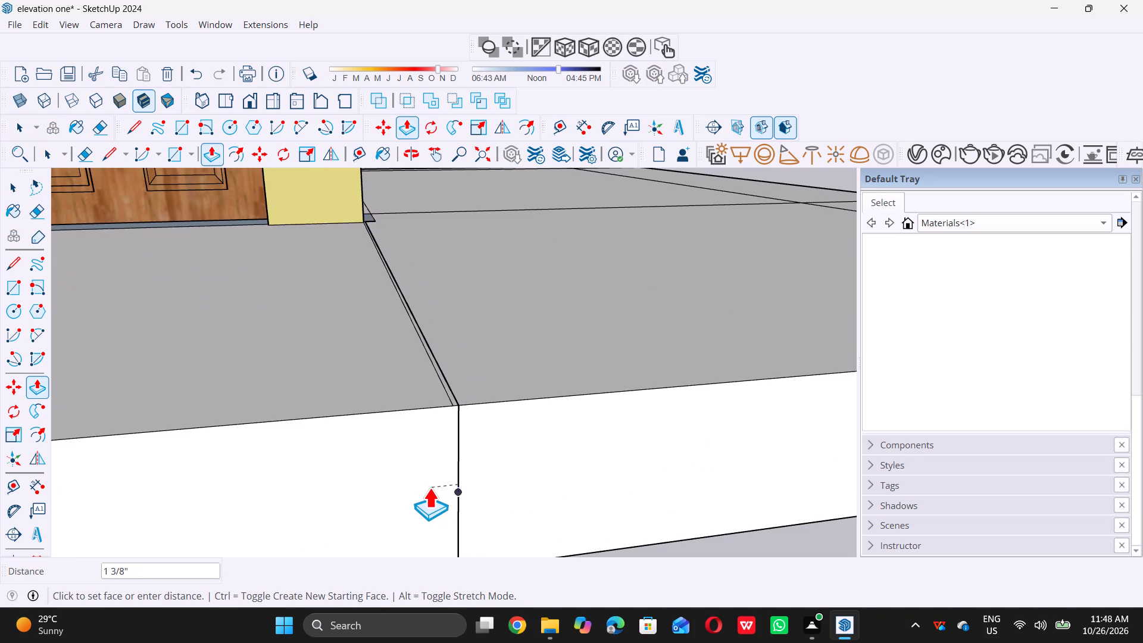
click(429, 488)
scroll(310, 470, down, 15)
key(space)
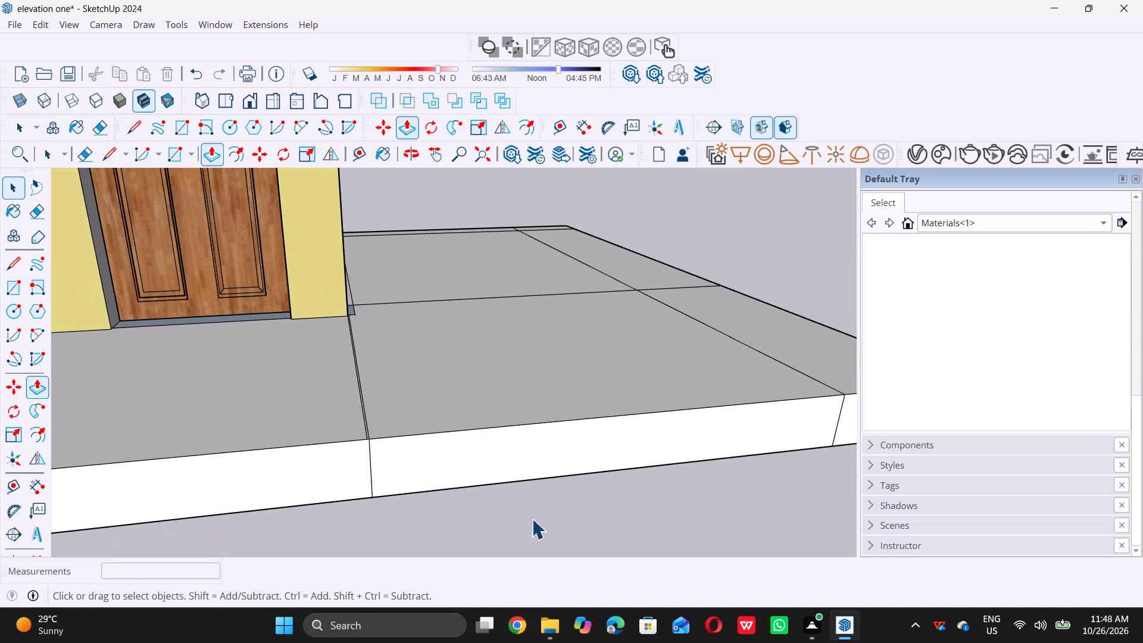
Erase the seam lines dividing the top of the porch floor and side slab so they form one continuous surface.
scroll(457, 475, down, 6)
middle_drag(417, 337, 252, 424)
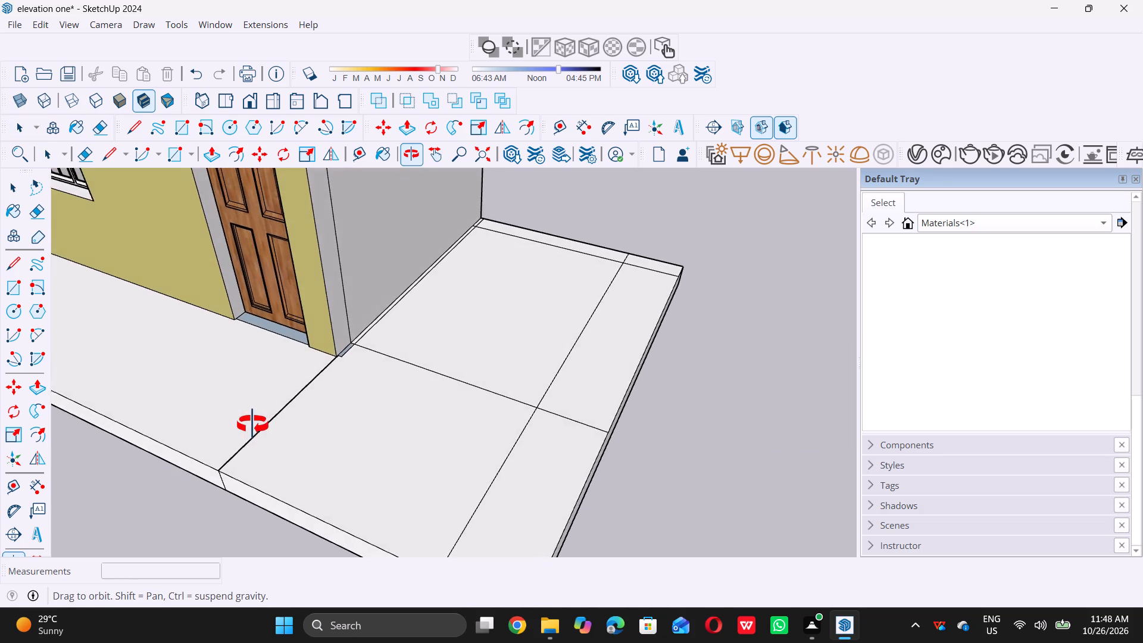
middle_drag(252, 424, 273, 427)
scroll(291, 417, up, 1)
scroll(293, 414, down, 12)
middle_drag(367, 406, 399, 435)
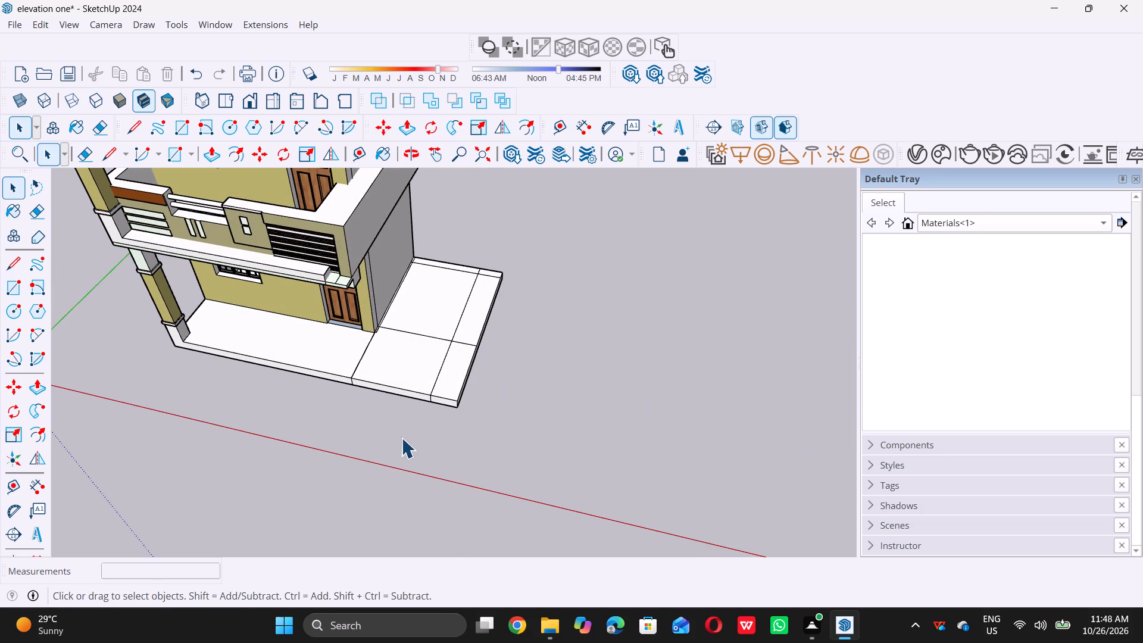
key(e)
scroll(377, 376, up, 14)
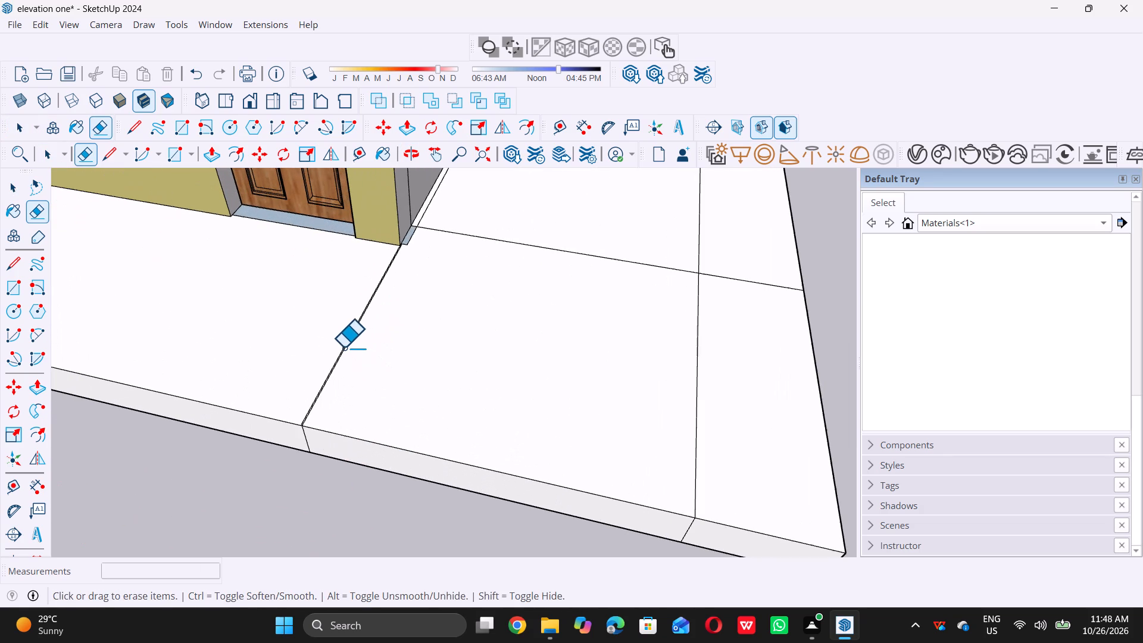
click(343, 346)
scroll(347, 363, down, 6)
scroll(463, 304, up, 2)
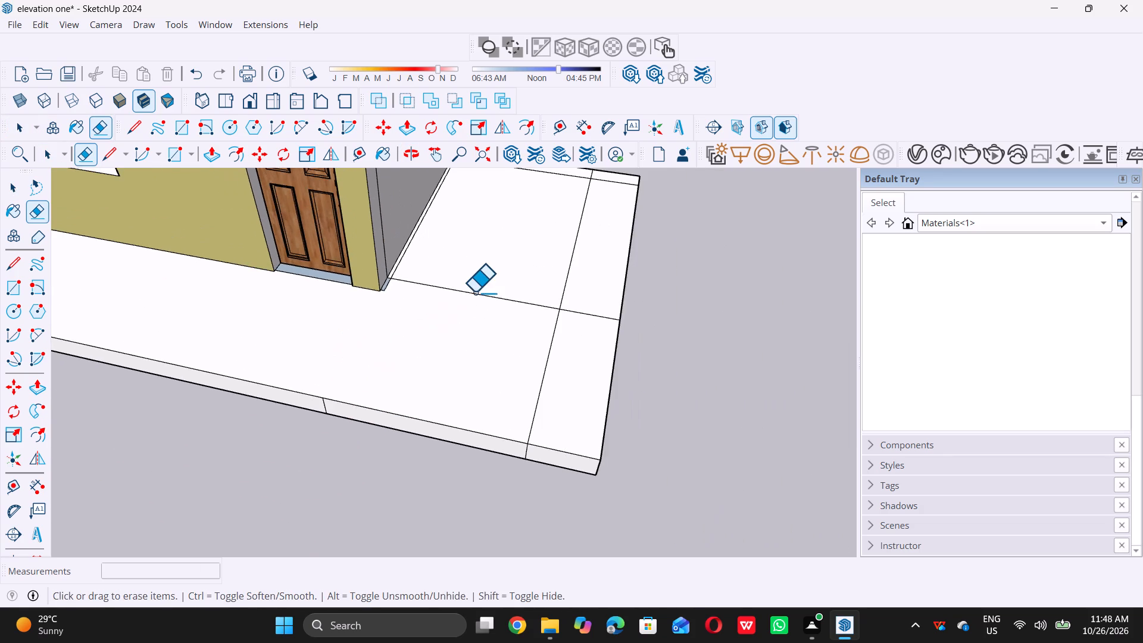
scroll(474, 292, up, 3)
click(456, 290)
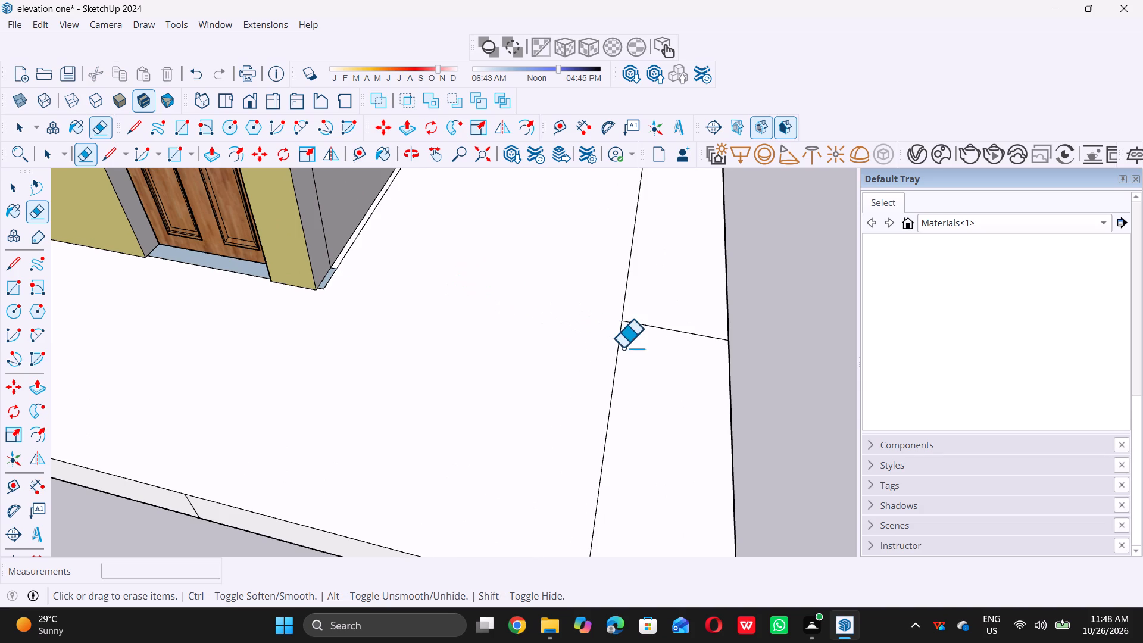
click(619, 342)
click(623, 307)
click(630, 323)
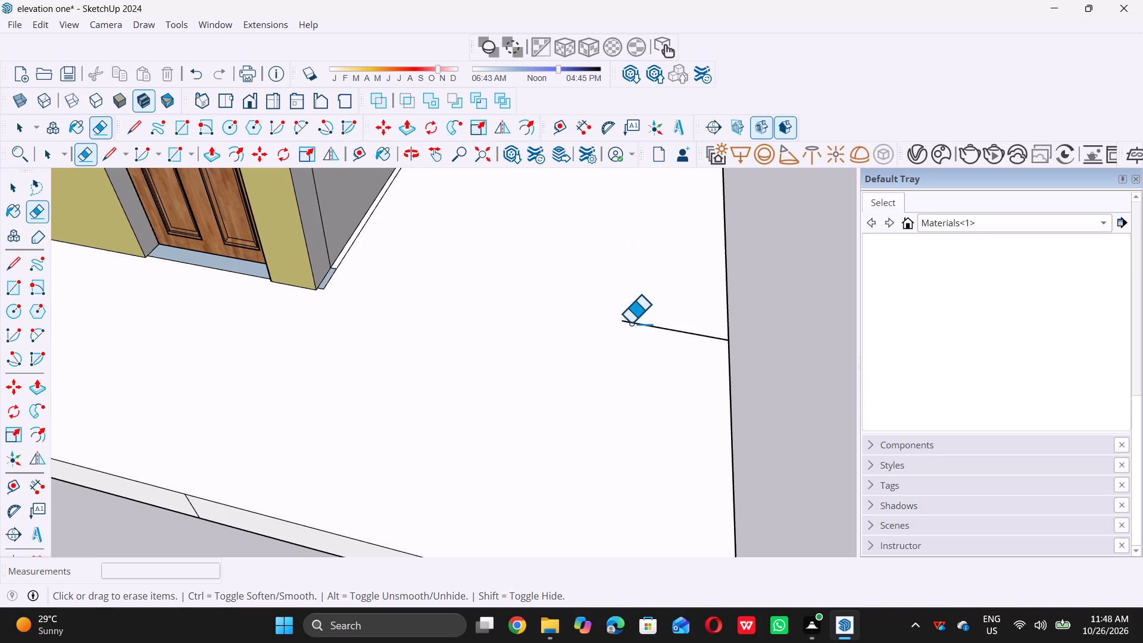
scroll(517, 382, down, 12)
key(space)
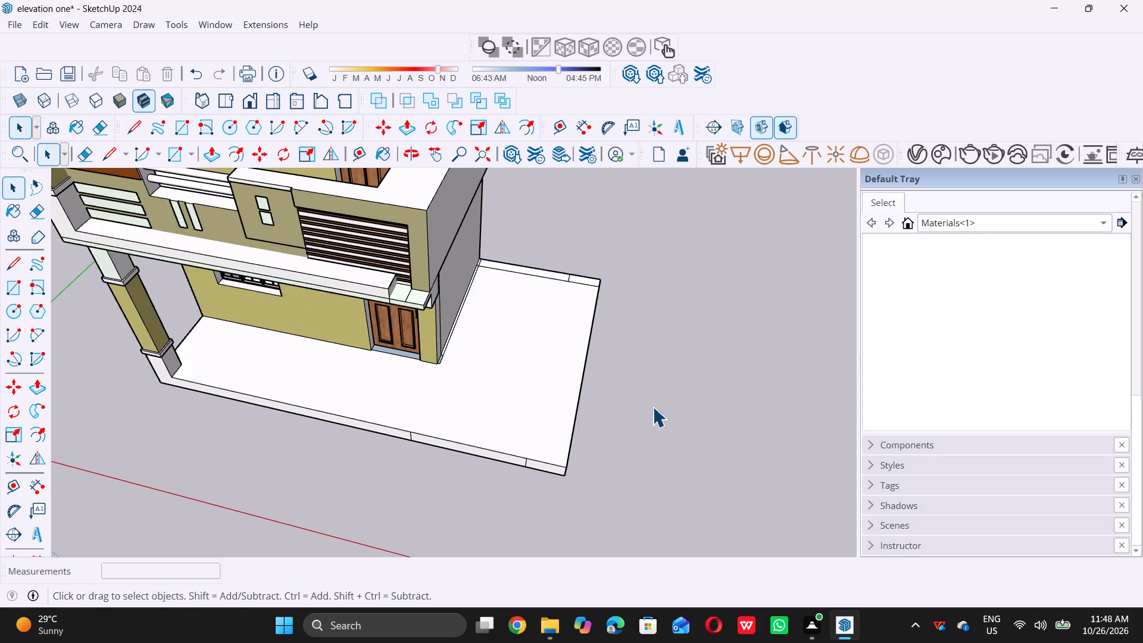
Examine the extended slab and the building from the rear, from underneath and from the front.
middle_drag(627, 386, 0, 259)
scroll(523, 466, down, 13)
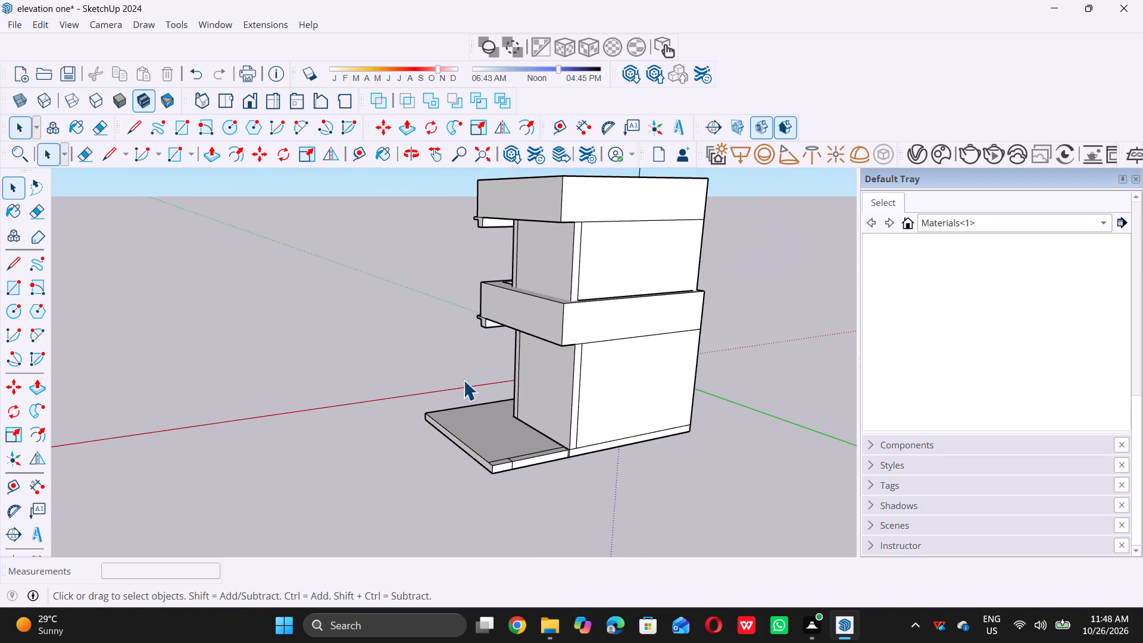
middle_drag(481, 507, 556, 288)
scroll(602, 384, up, 3)
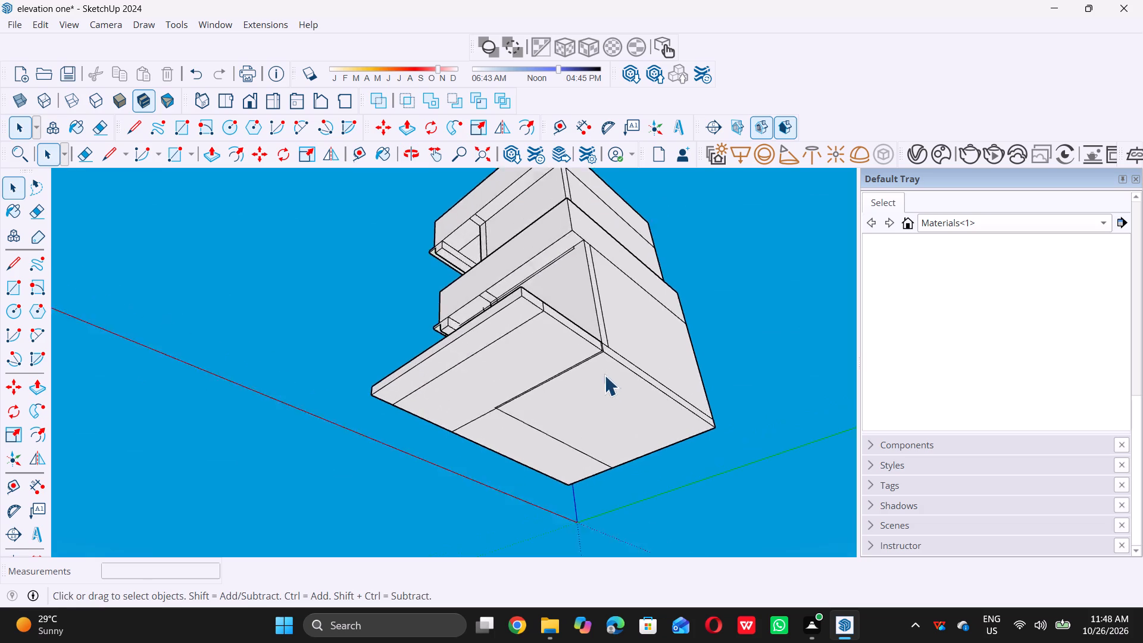
scroll(604, 375, up, 19)
scroll(608, 338, down, 14)
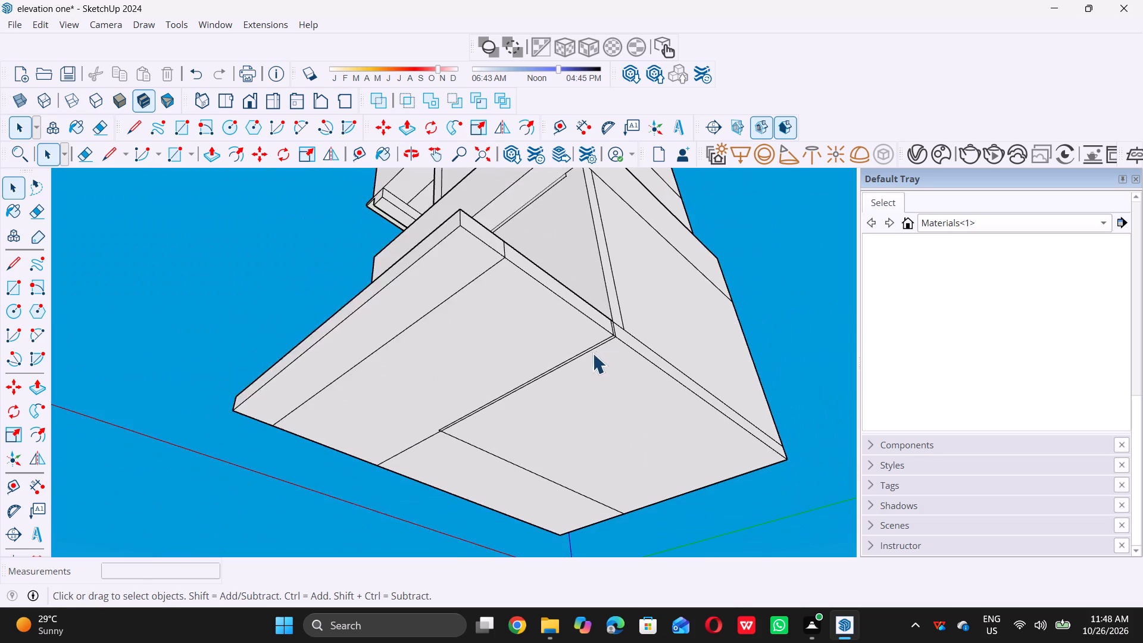
scroll(592, 353, down, 4)
middle_drag(334, 323, 754, 440)
middle_drag(561, 466, 661, 526)
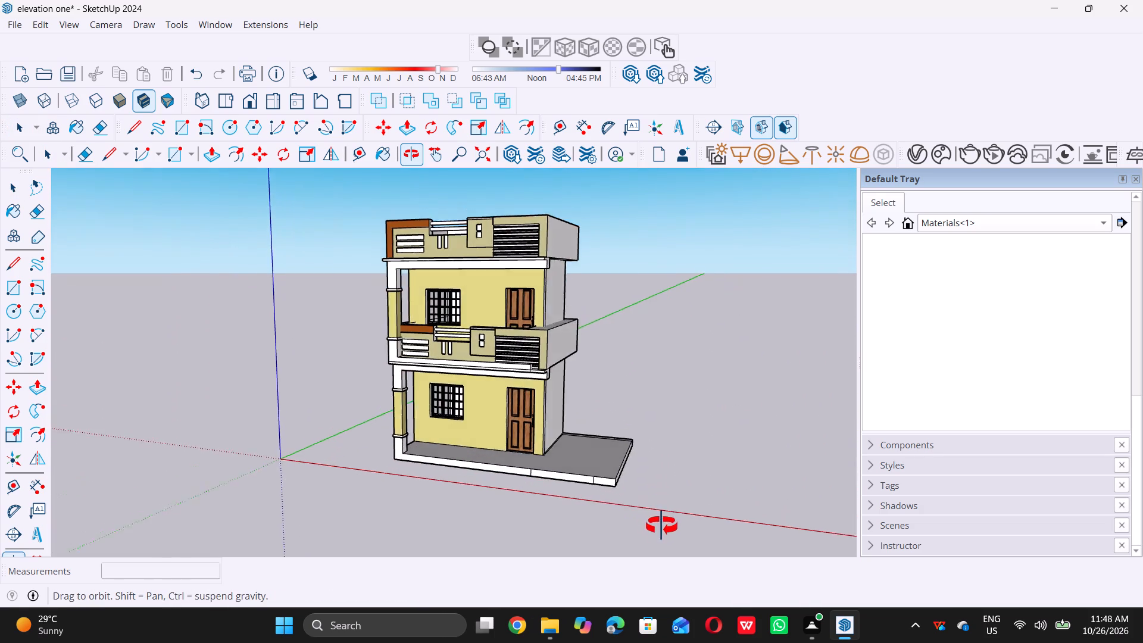
middle_drag(661, 526, 708, 551)
Draw a line about 4' 11 3/16" long from the wall corner beside the door to the slab's front edge, separating porch and side slab.
scroll(666, 488, up, 6)
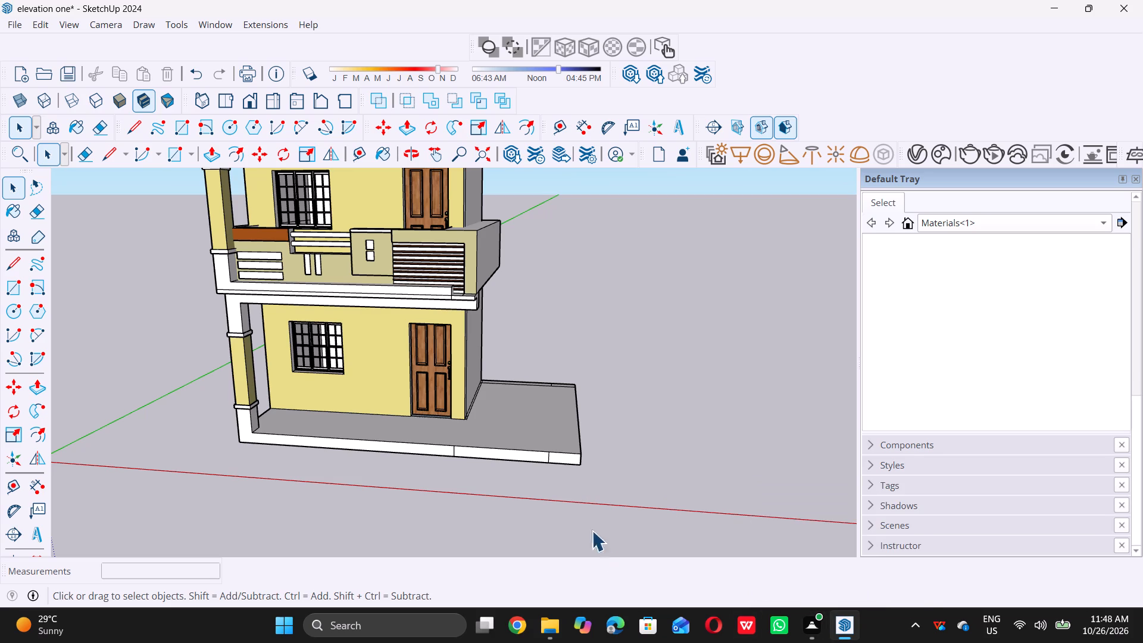
scroll(474, 424, up, 6)
middle_drag(442, 426, 473, 508)
scroll(461, 485, up, 12)
key(l)
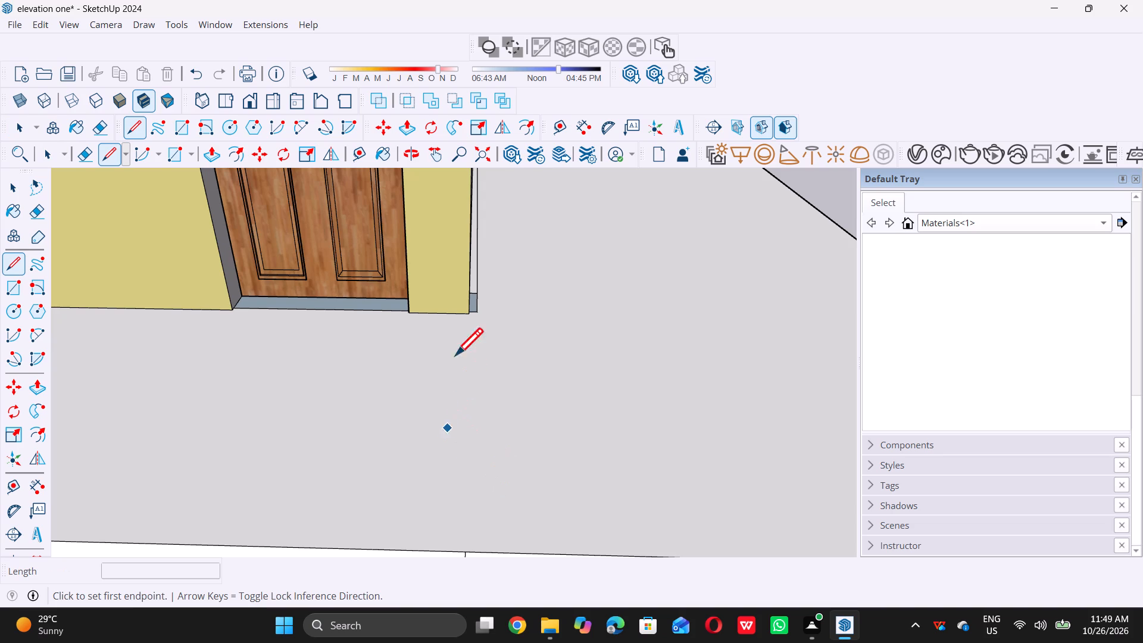
click(470, 309)
scroll(470, 309, down, 5)
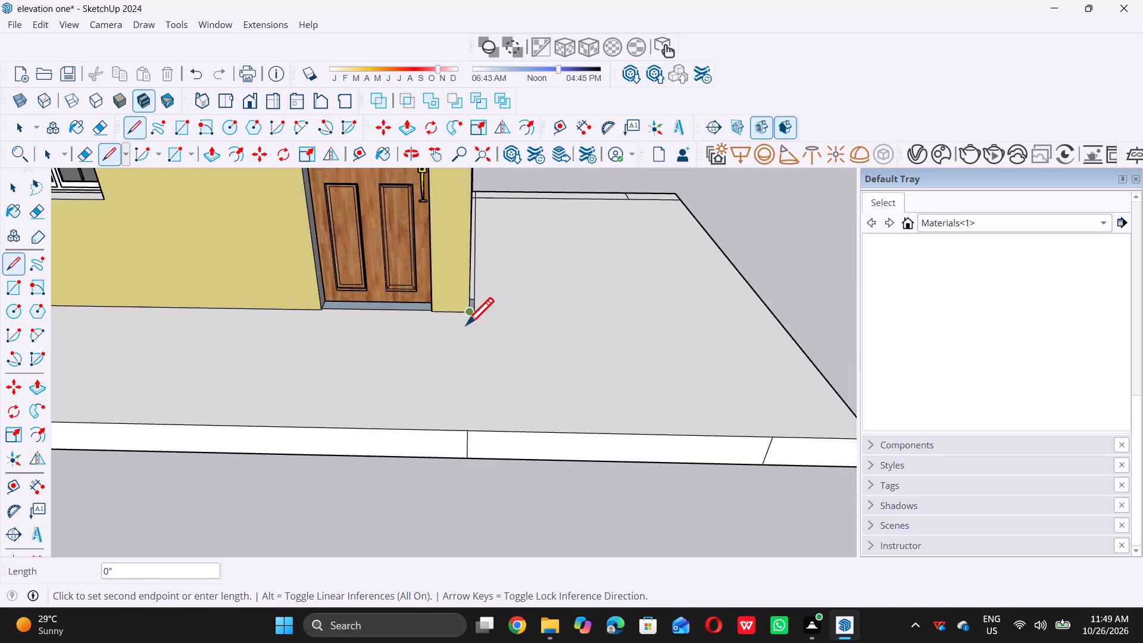
click(471, 429)
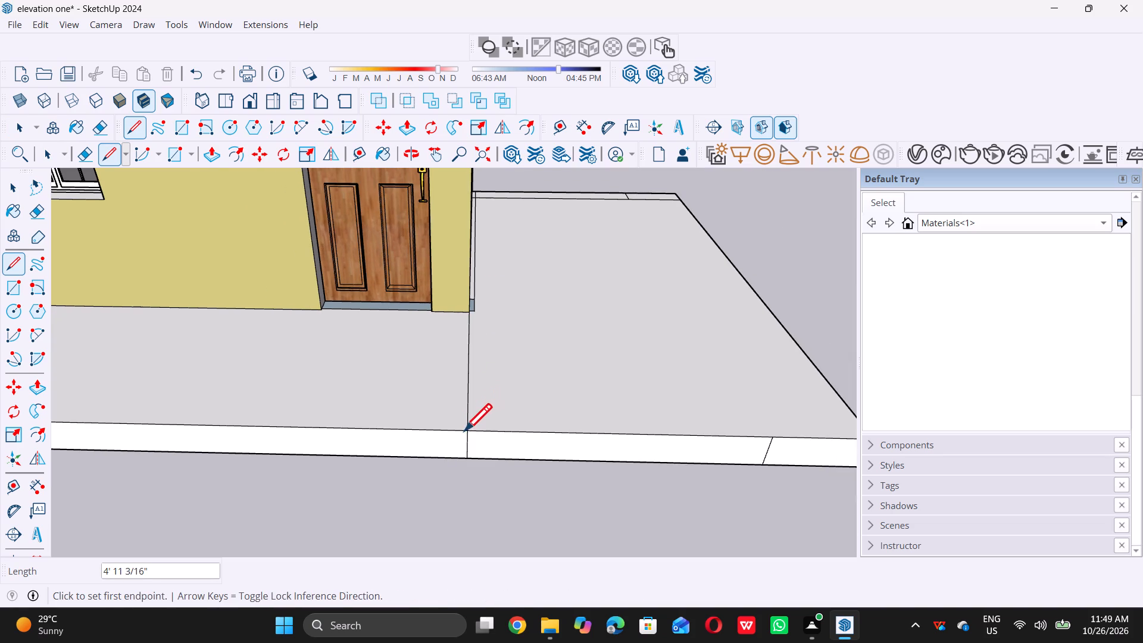
key(space)
Push/Pull the top face of the side slab up 24' 3" to the level of the roof parapet's top.
scroll(463, 463, down, 13)
middle_drag(725, 460, 482, 383)
scroll(491, 374, down, 6)
scroll(588, 394, up, 6)
click(574, 398)
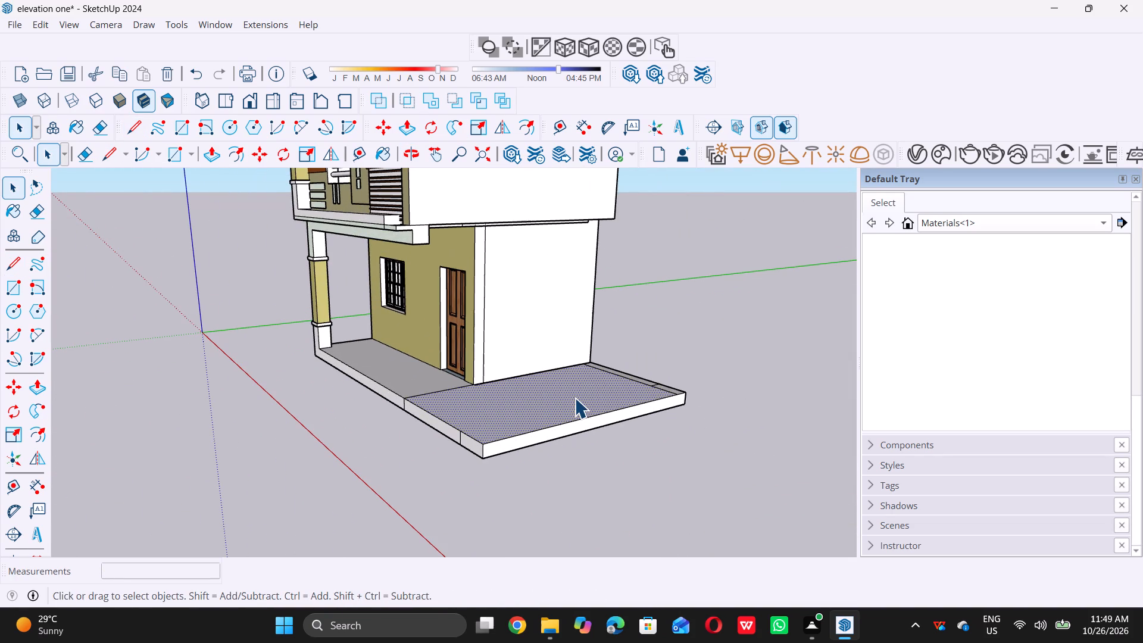
key(p)
click(565, 389)
scroll(566, 391, down, 6)
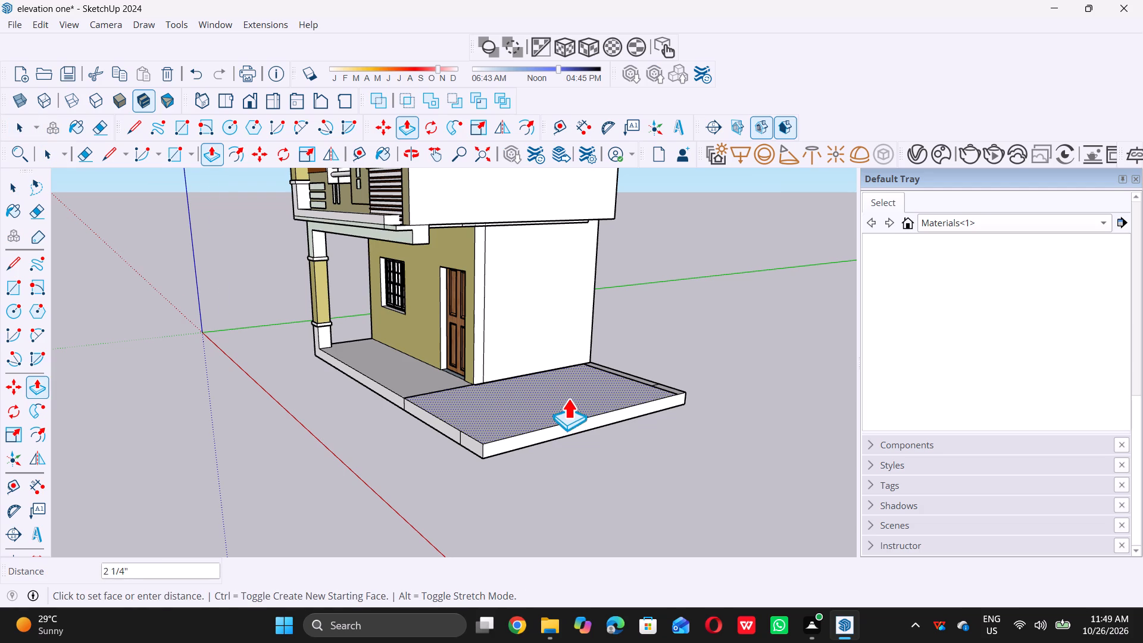
scroll(568, 398, down, 8)
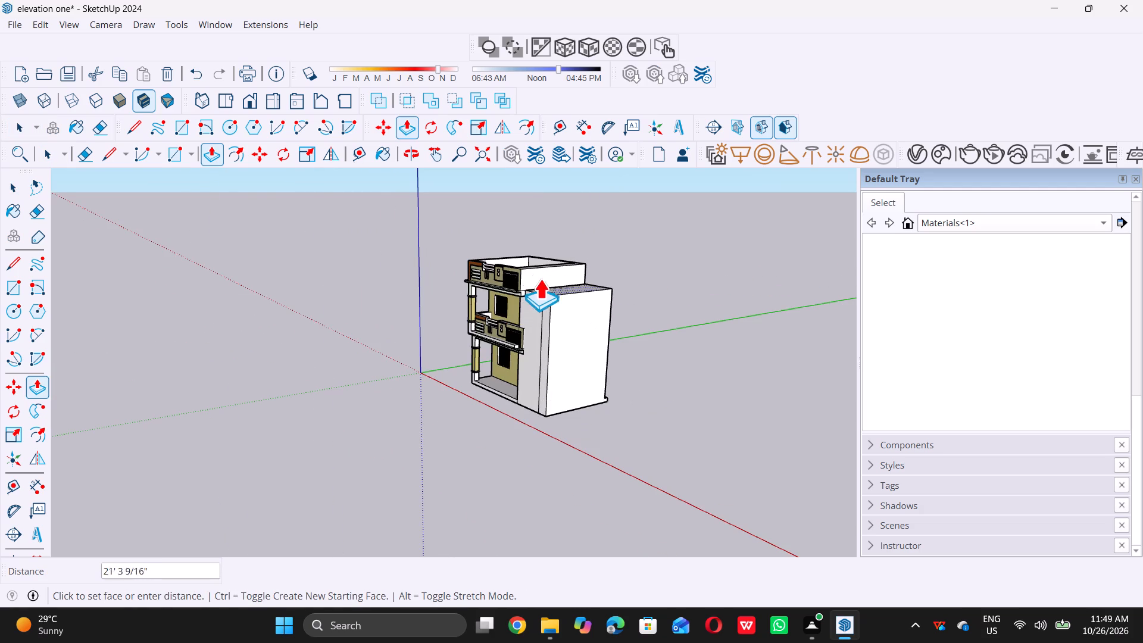
scroll(530, 255, up, 3)
middle_drag(521, 286, 649, 310)
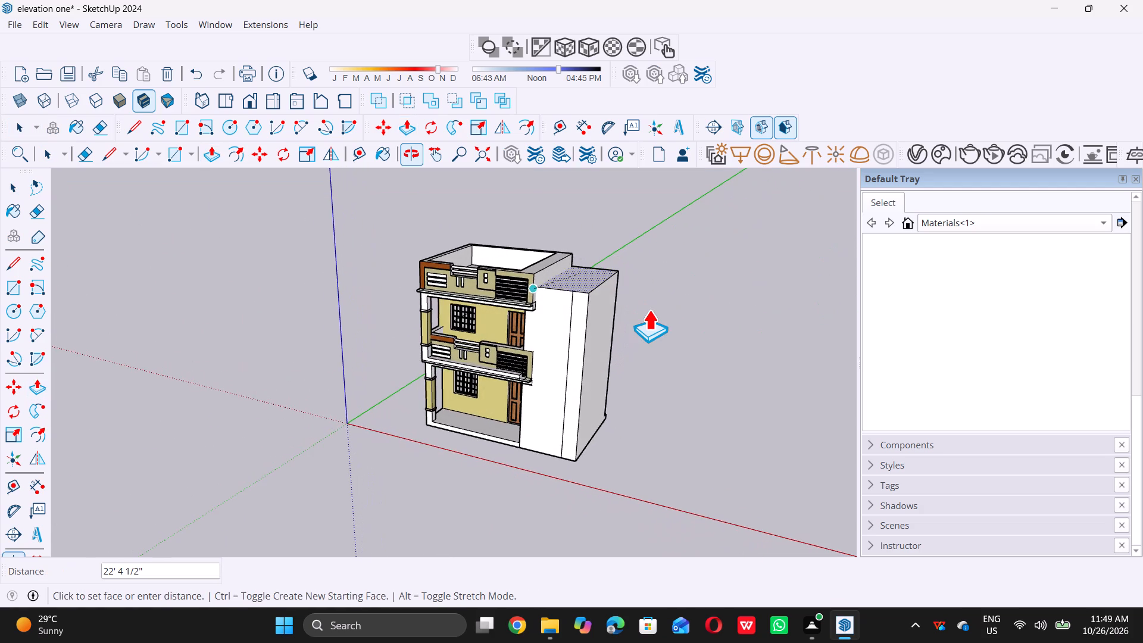
scroll(564, 270, up, 6)
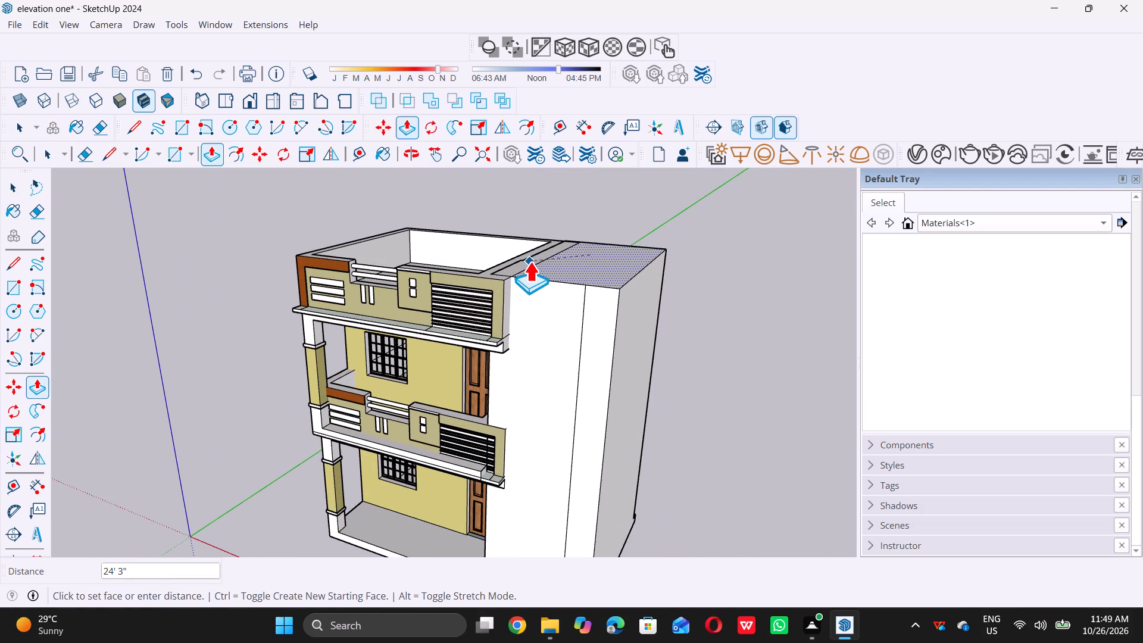
scroll(514, 283, up, 6)
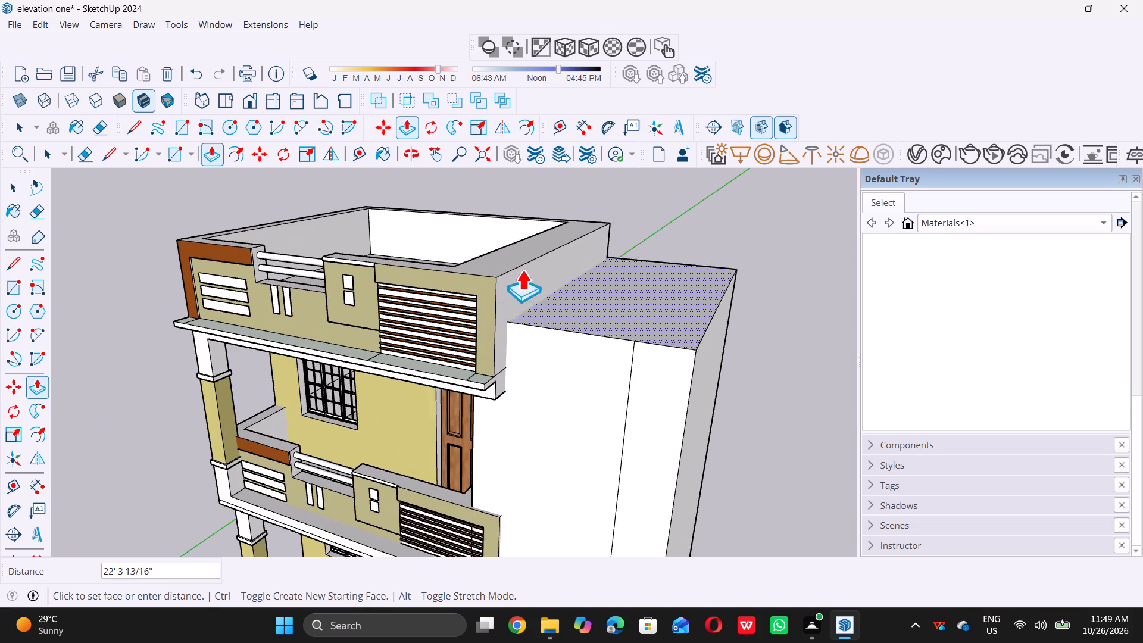
click(522, 263)
Push/Pull the top face of the side block up a further 6' above the roof parapet.
scroll(501, 346, down, 7)
scroll(516, 400, down, 4)
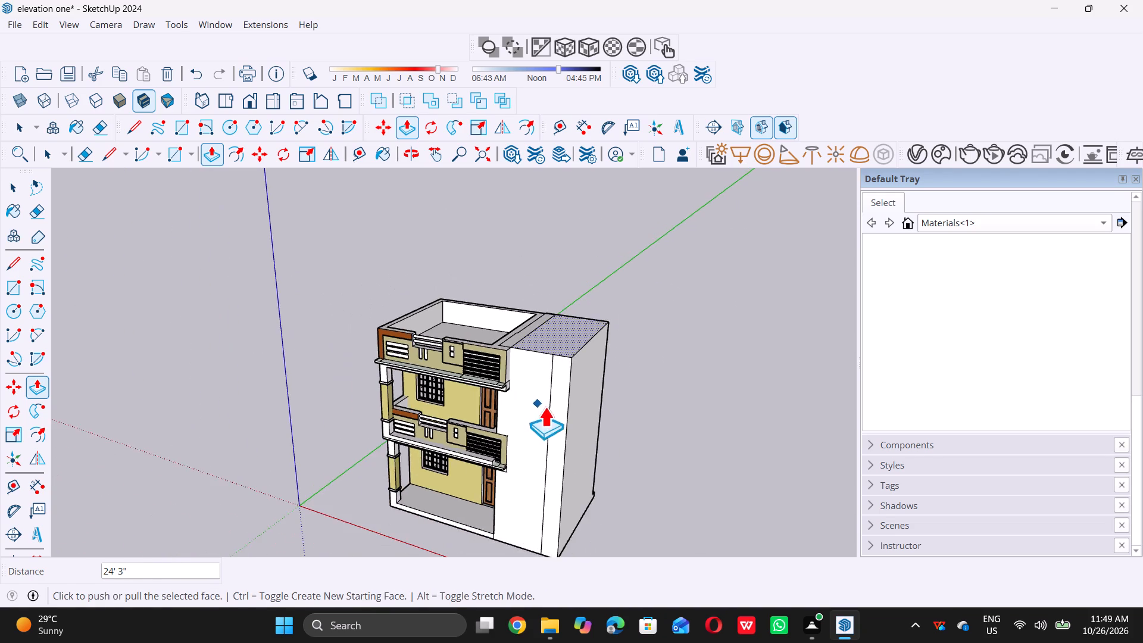
middle_drag(545, 407, 640, 488)
scroll(631, 455, down, 3)
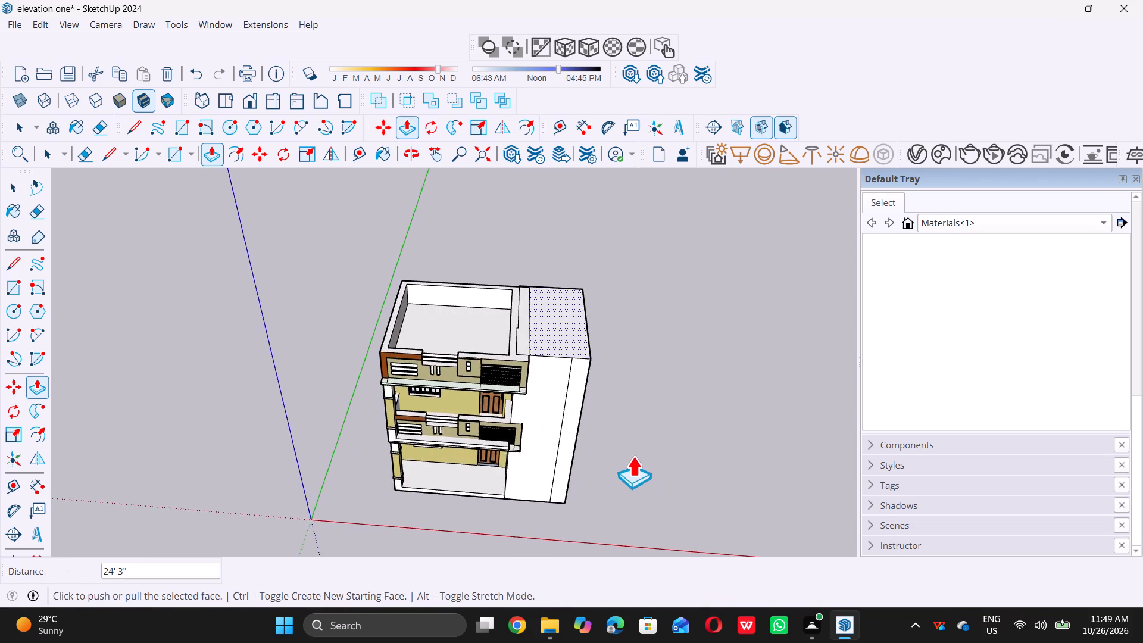
scroll(633, 456, down, 4)
middle_drag(637, 439, 560, 259)
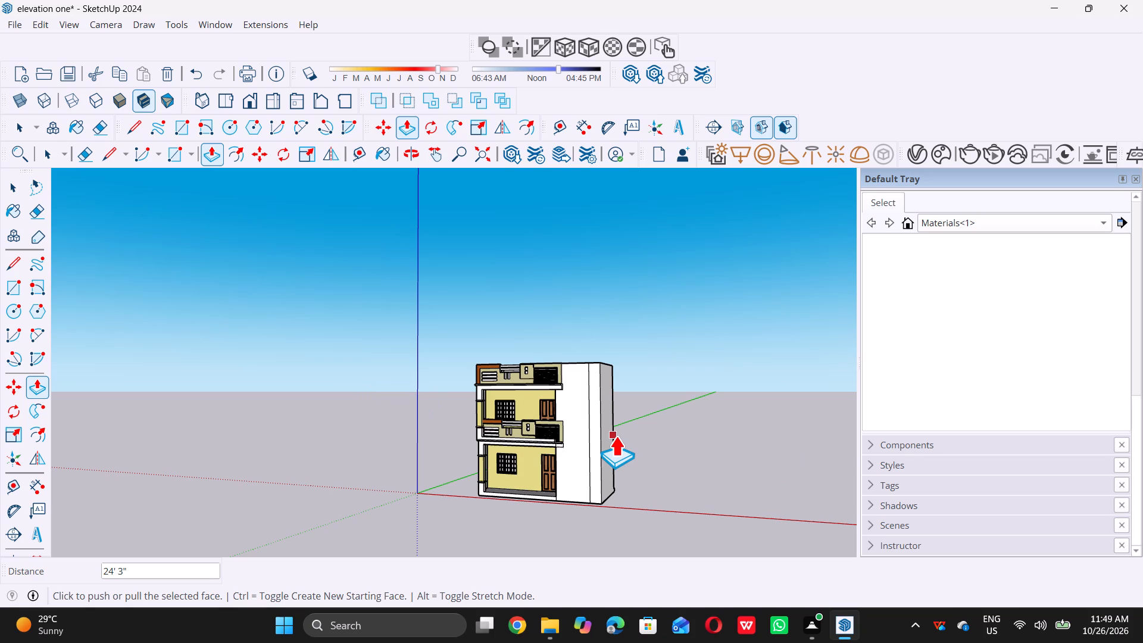
middle_drag(569, 335, 672, 420)
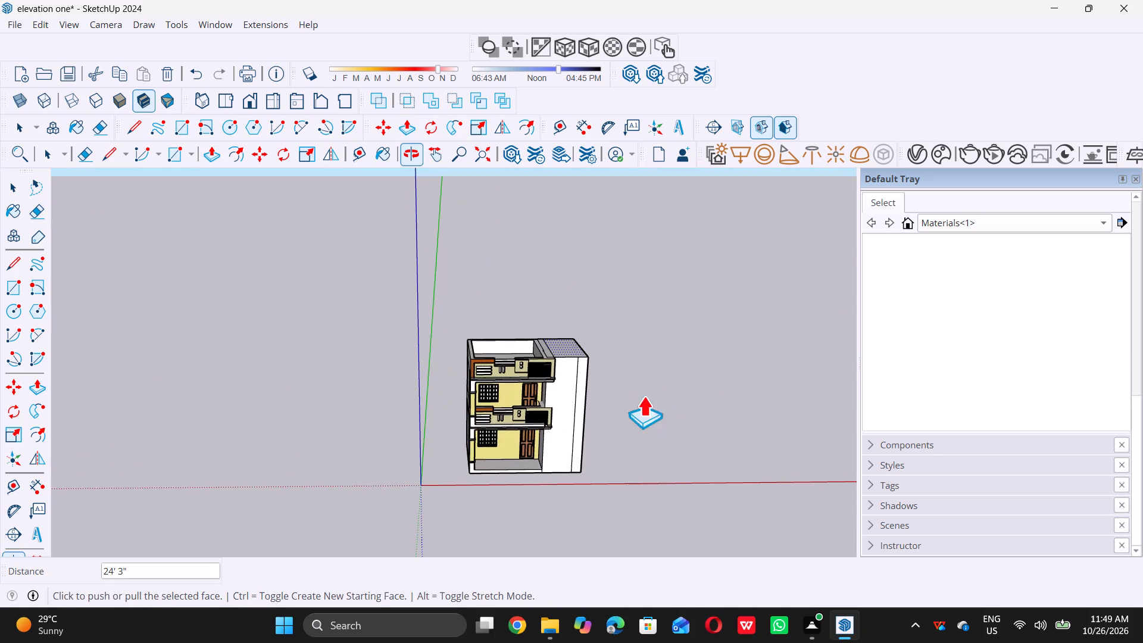
scroll(610, 324, up, 6)
middle_drag(555, 344, 538, 348)
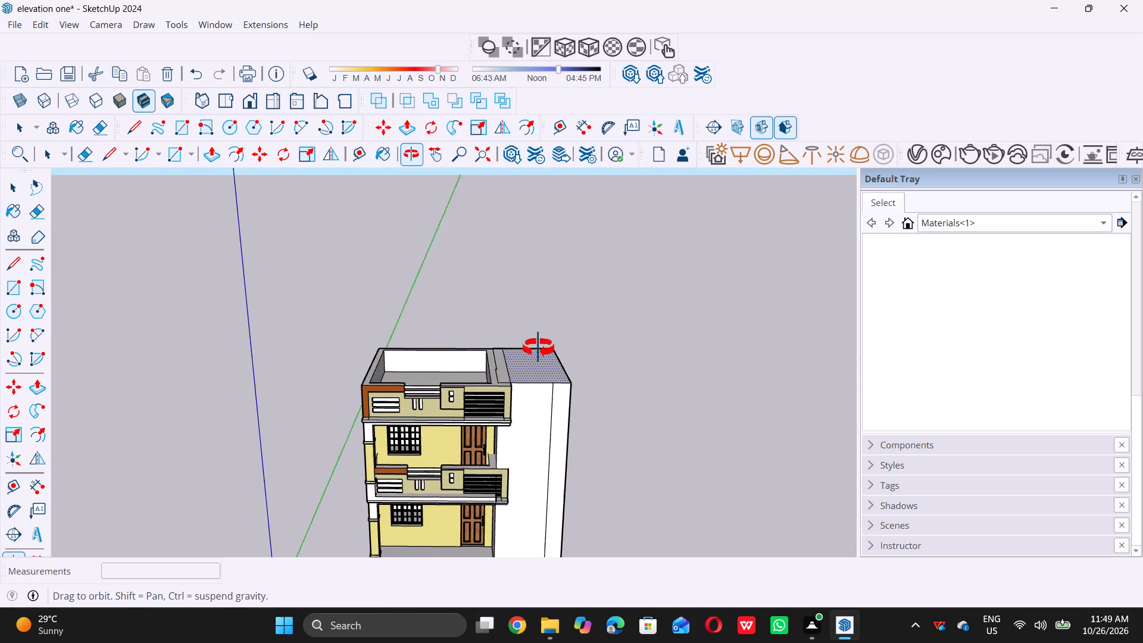
middle_drag(538, 348, 533, 348)
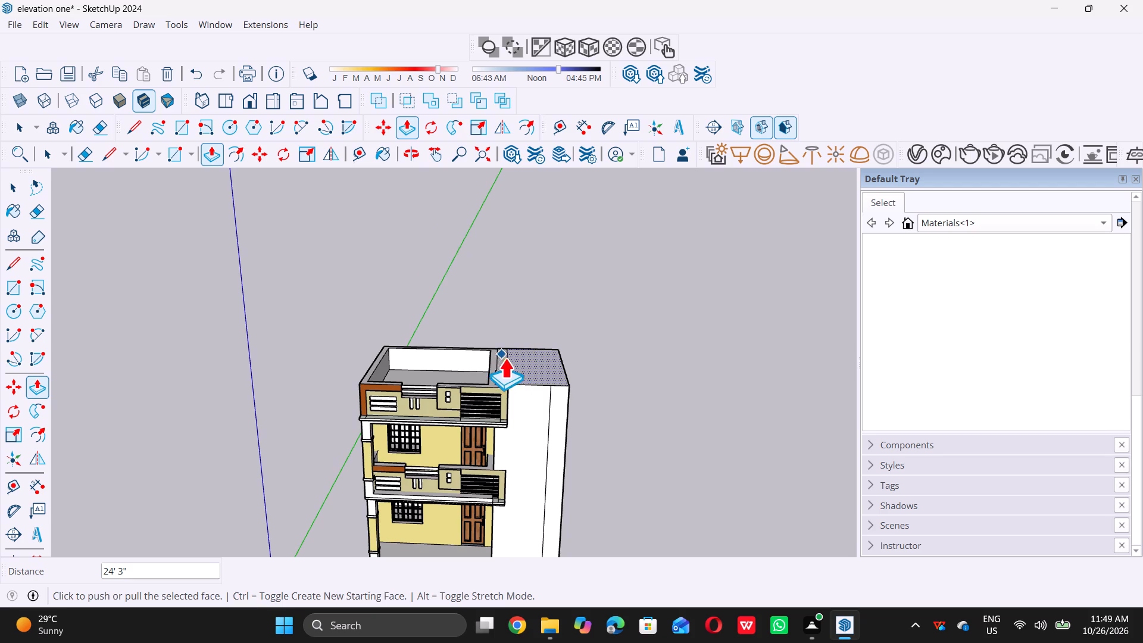
scroll(540, 352, up, 6)
click(532, 363)
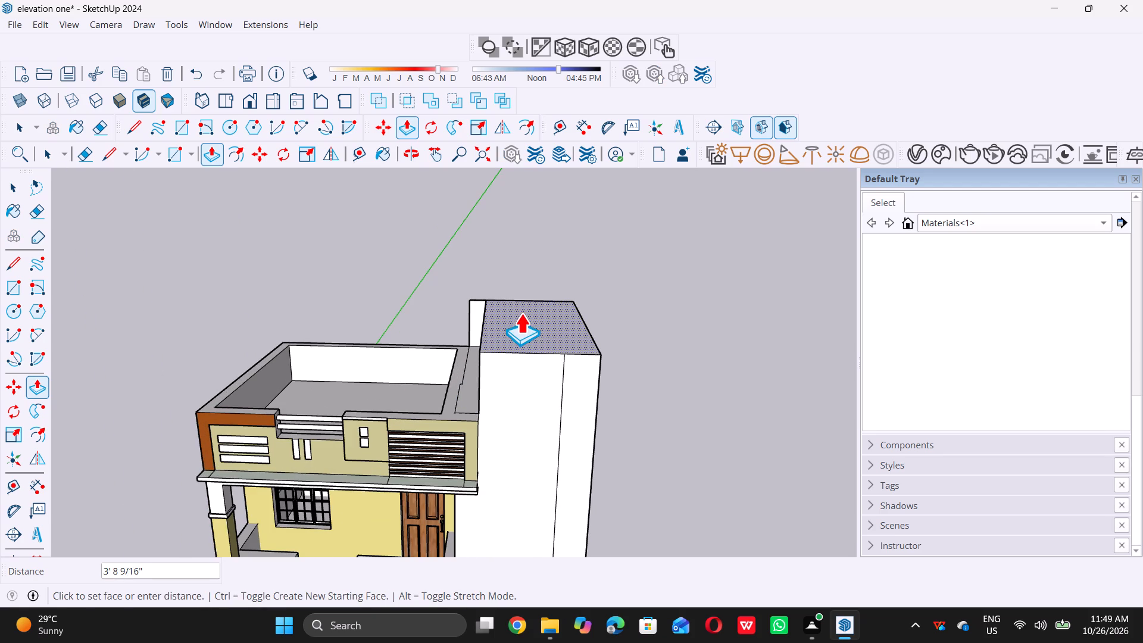
key(6)
key(apostrophe)
key(Return)
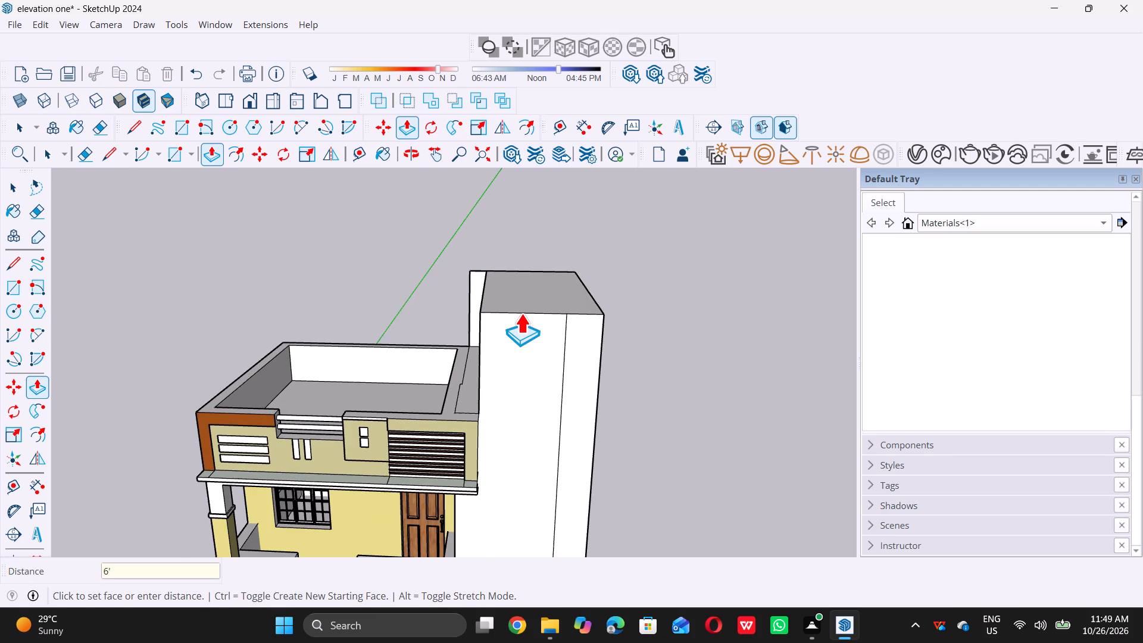
key(space)
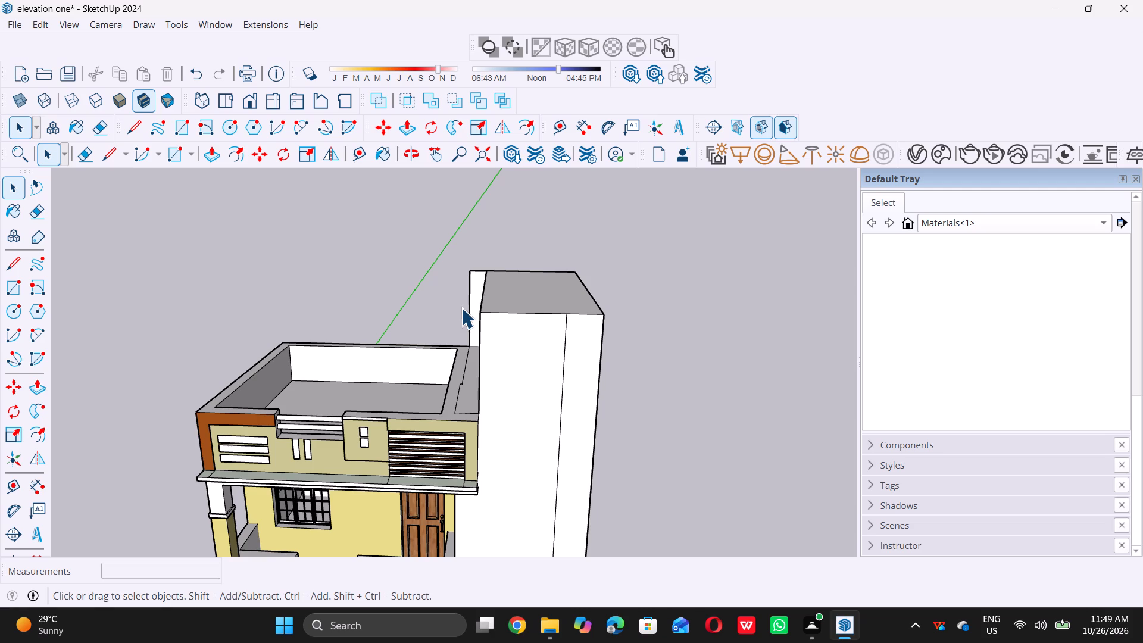
Push/Pull the inner face of the roof parapet next to the side block back 9" toward the block.
middle_drag(429, 339, 407, 236)
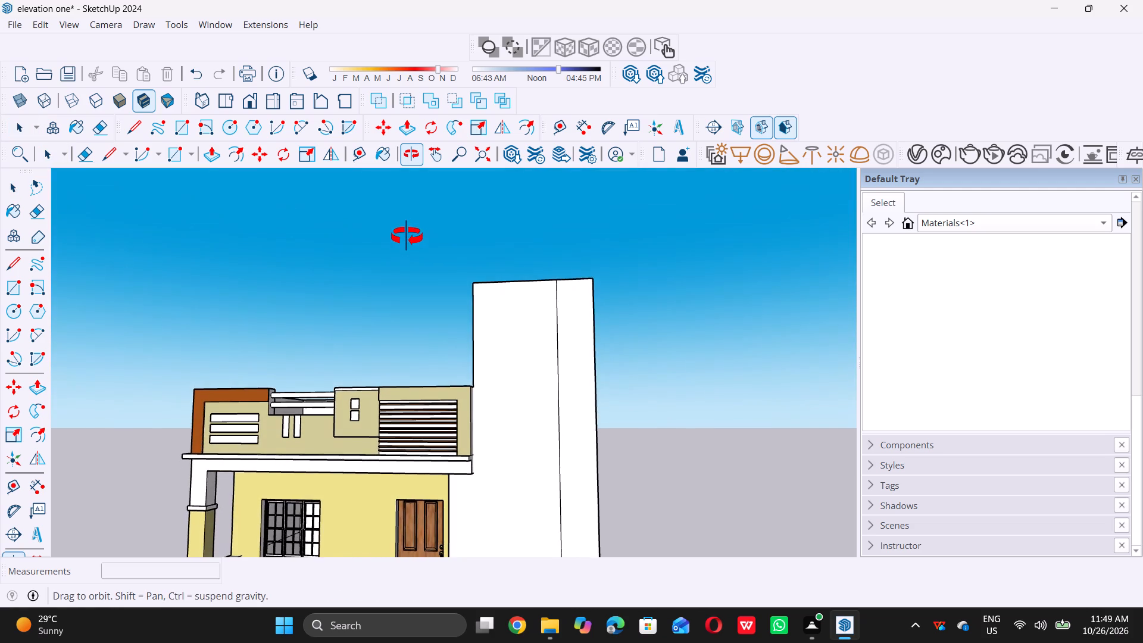
middle_drag(407, 236, 451, 271)
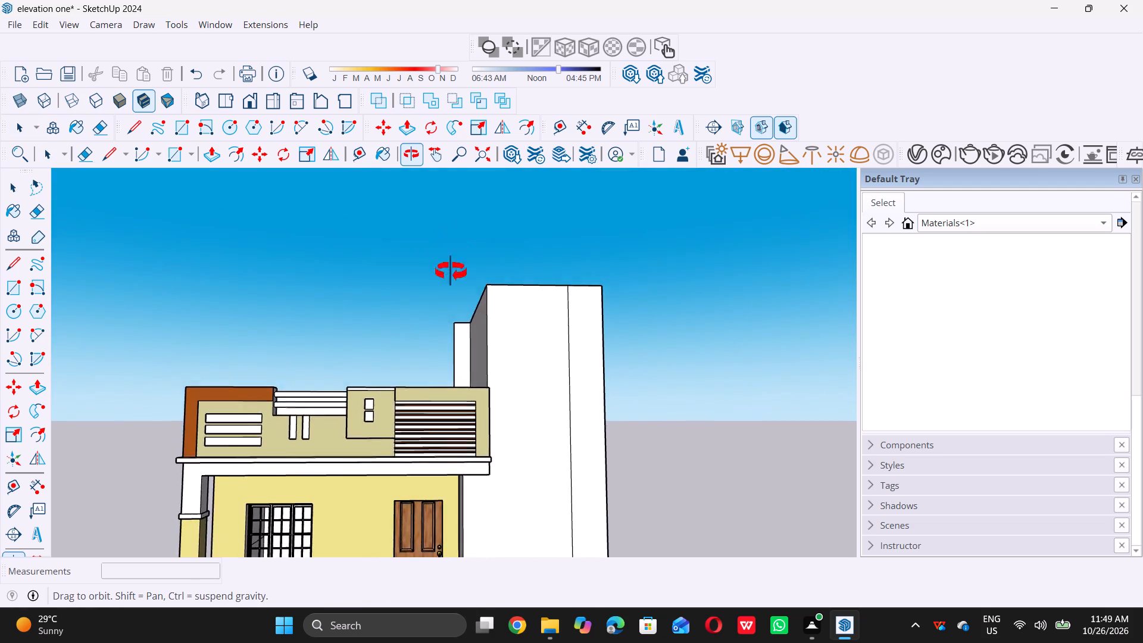
middle_drag(451, 271, 439, 369)
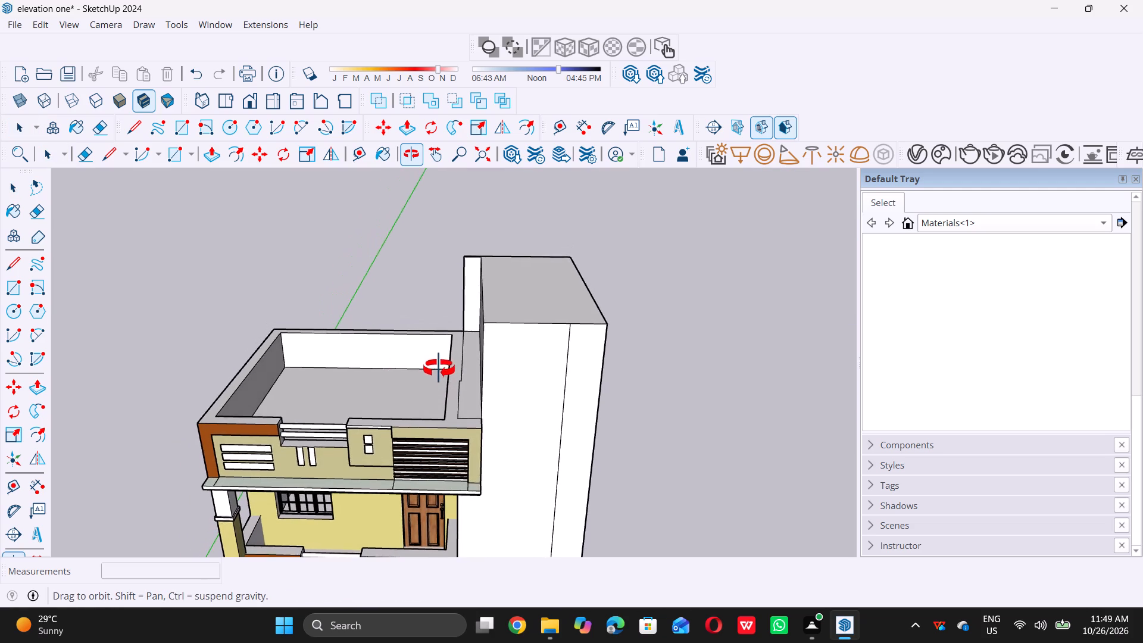
middle_drag(439, 369, 525, 413)
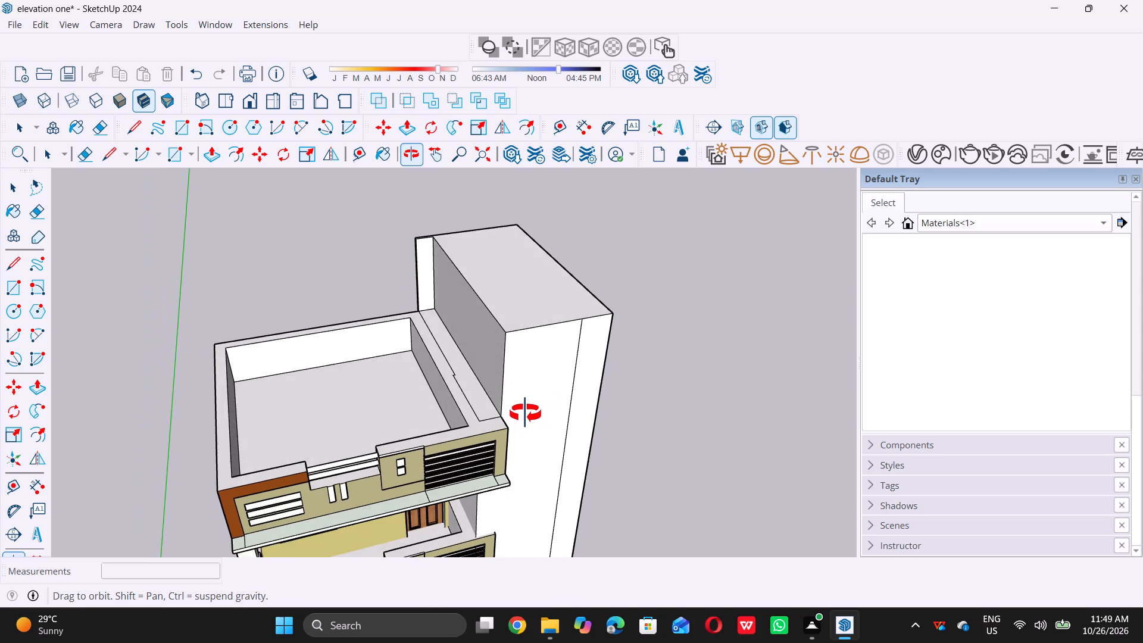
middle_drag(525, 413, 522, 414)
scroll(419, 455, down, 5)
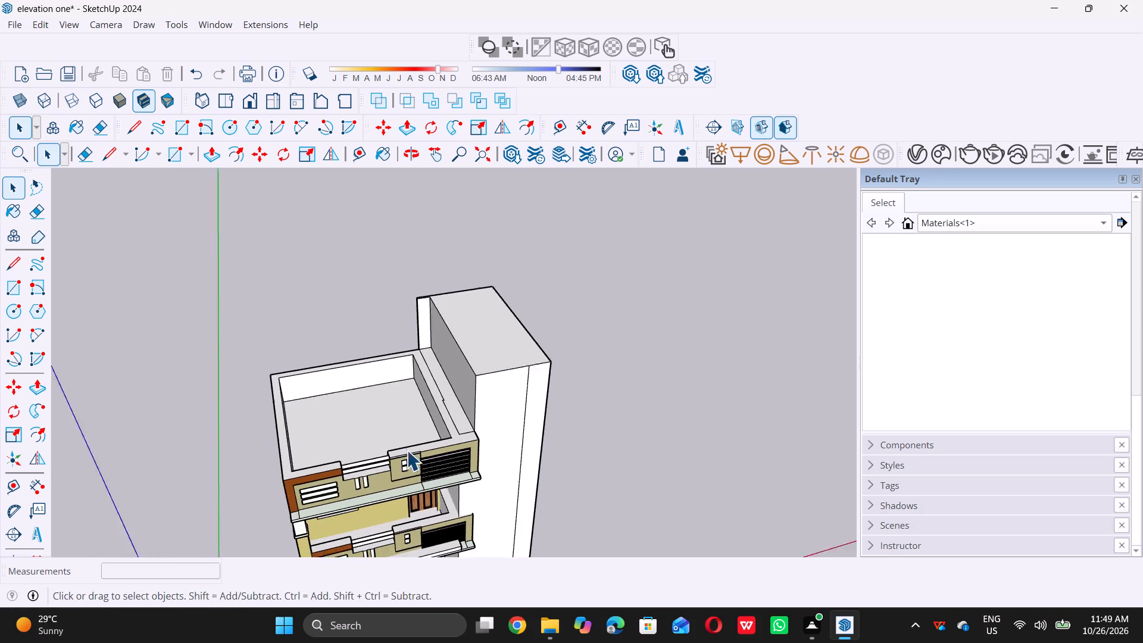
middle_drag(402, 446, 539, 416)
scroll(455, 413, up, 10)
click(469, 428)
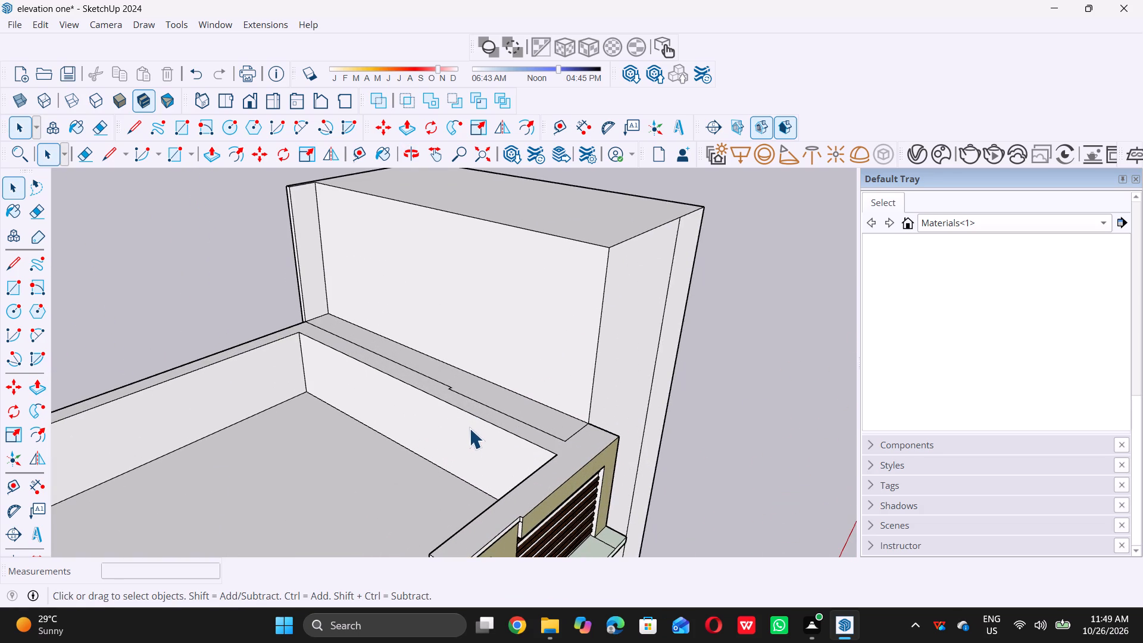
key(p)
click(468, 426)
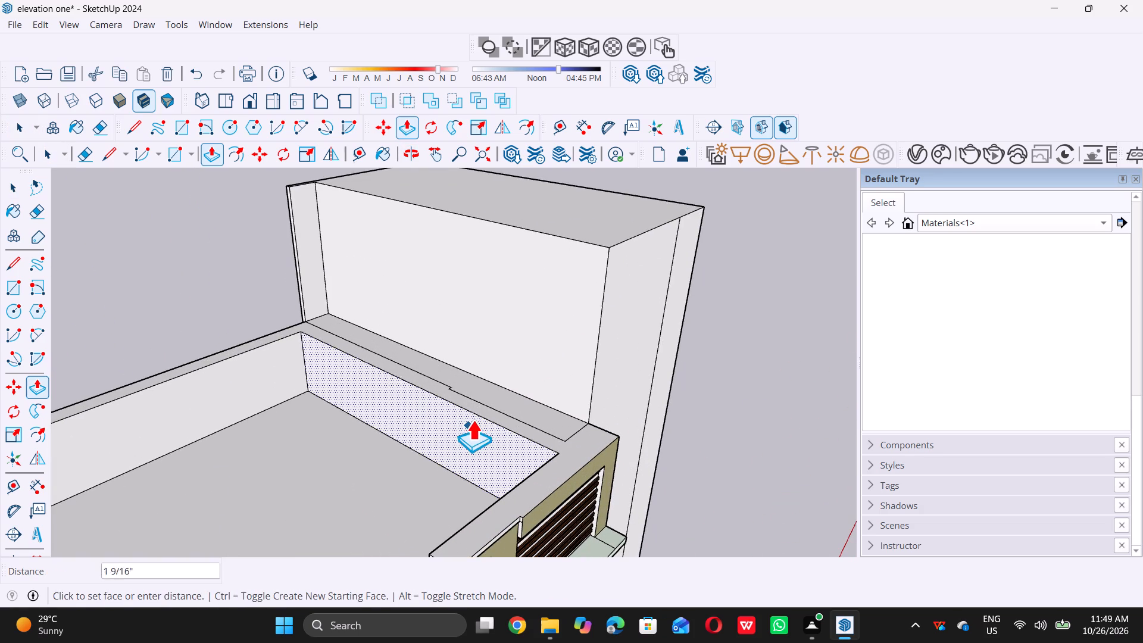
click(489, 410)
Push/Pull the rear section of that parapet's inner face back about 1 5/8" to remove its narrow ledge.
scroll(472, 395, up, 7)
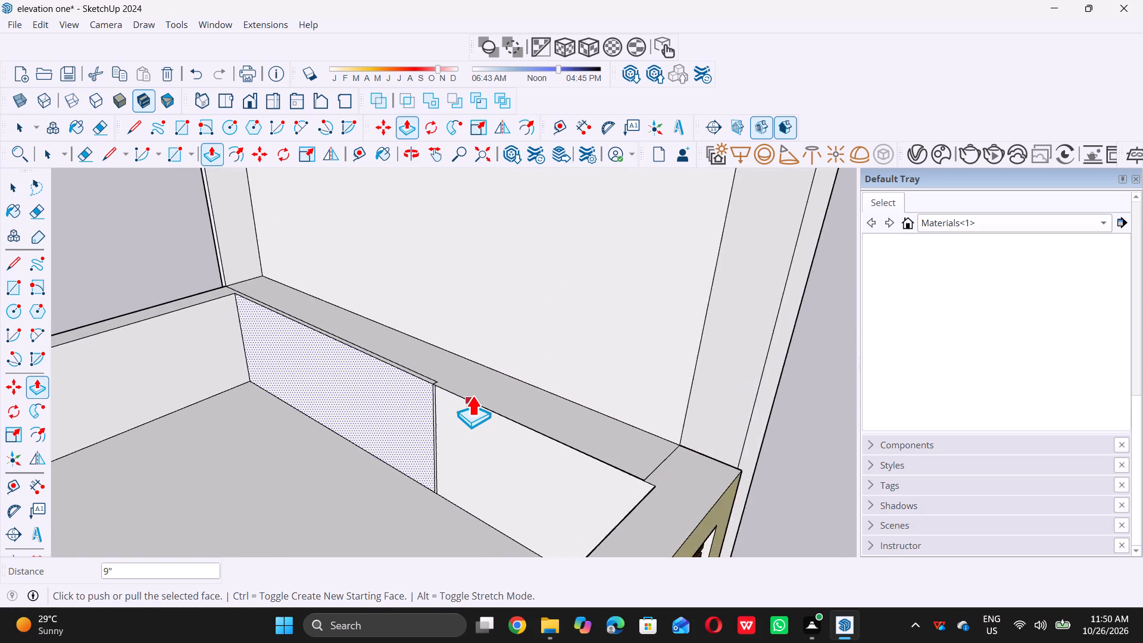
scroll(472, 395, up, 2)
click(499, 438)
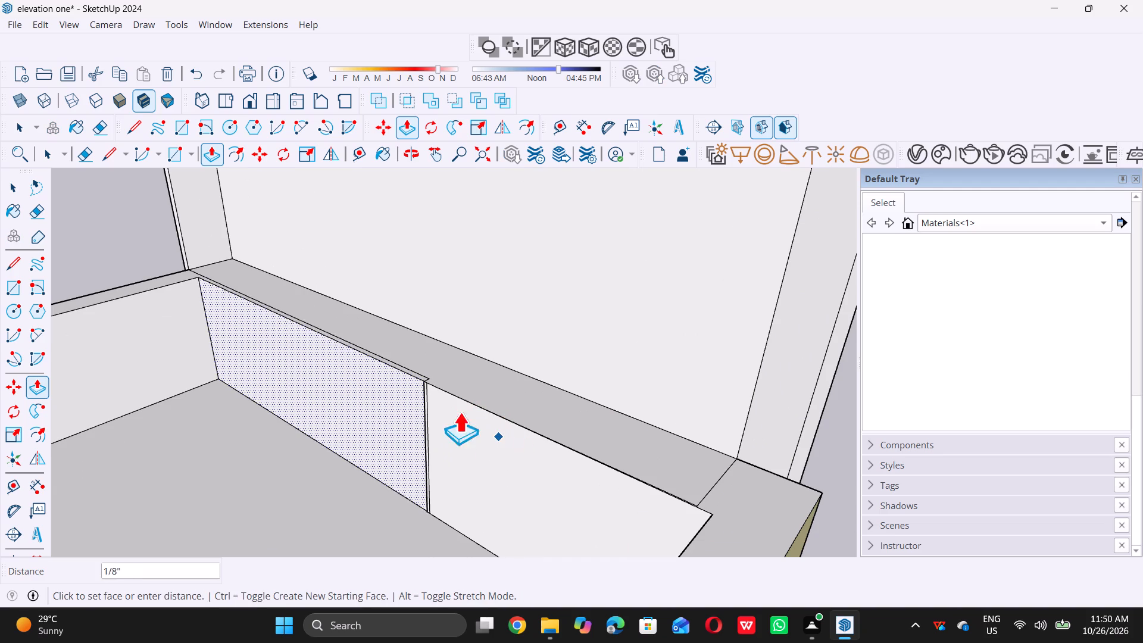
scroll(420, 376, up, 19)
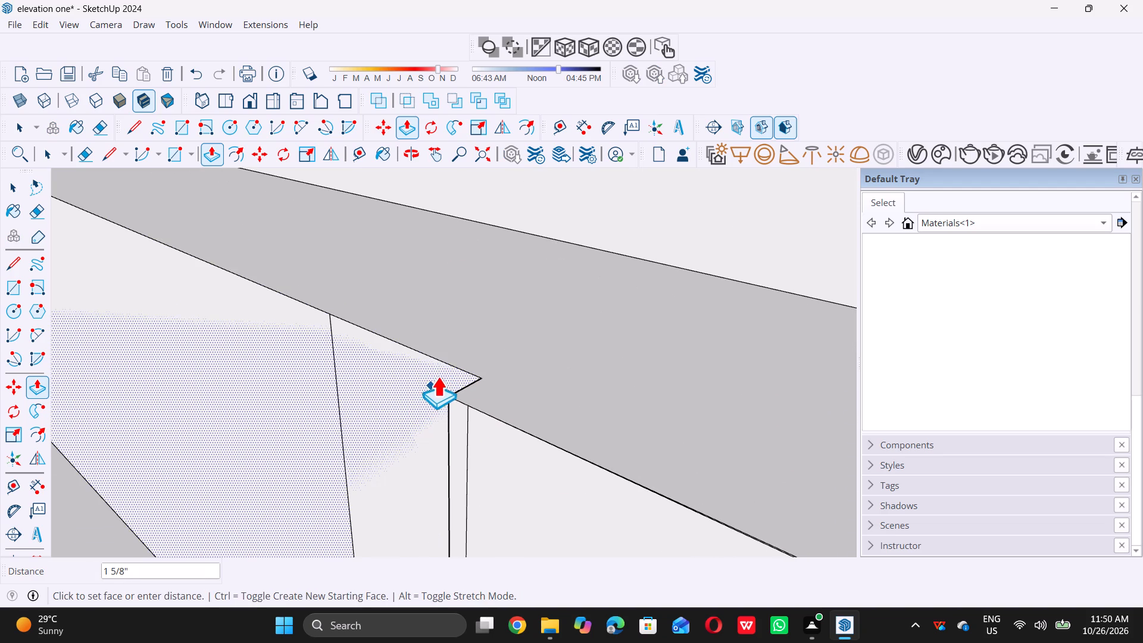
click(449, 365)
click(510, 437)
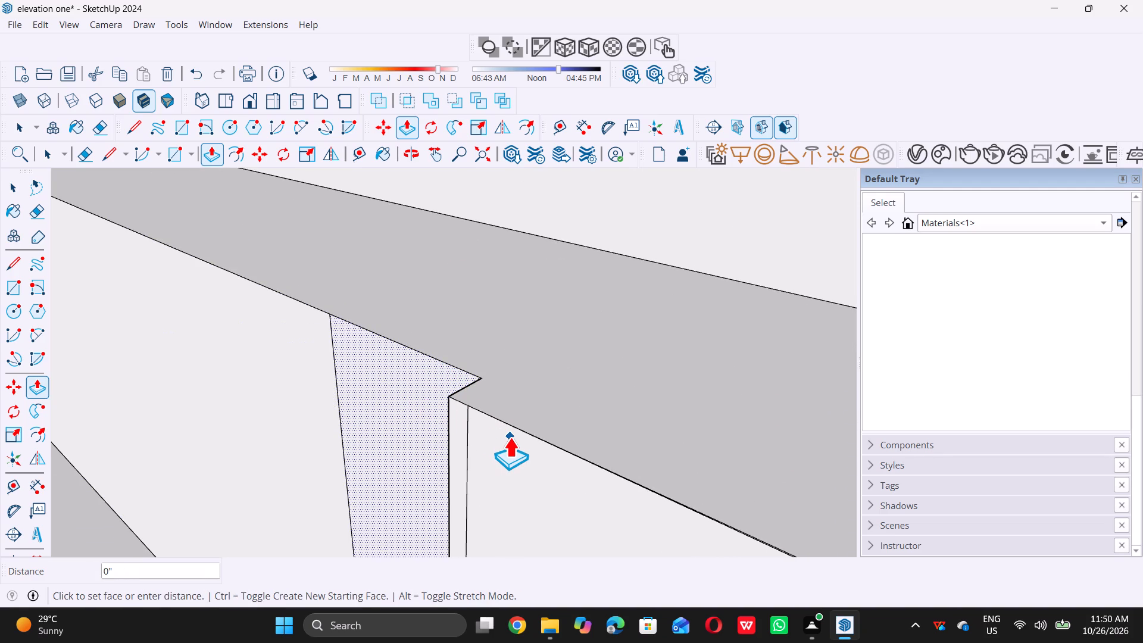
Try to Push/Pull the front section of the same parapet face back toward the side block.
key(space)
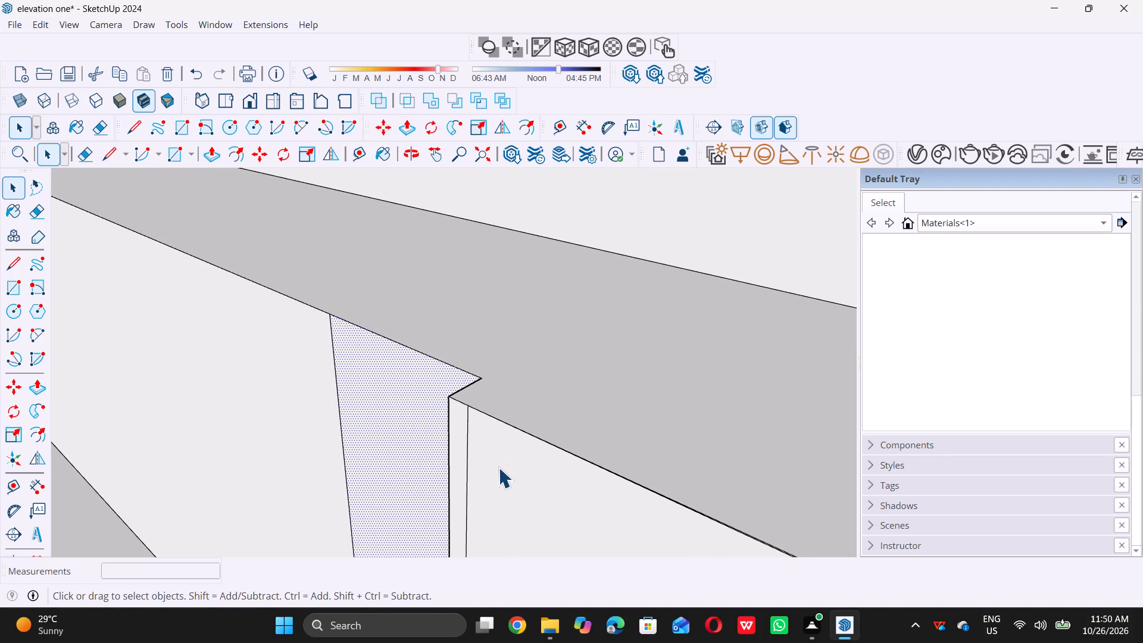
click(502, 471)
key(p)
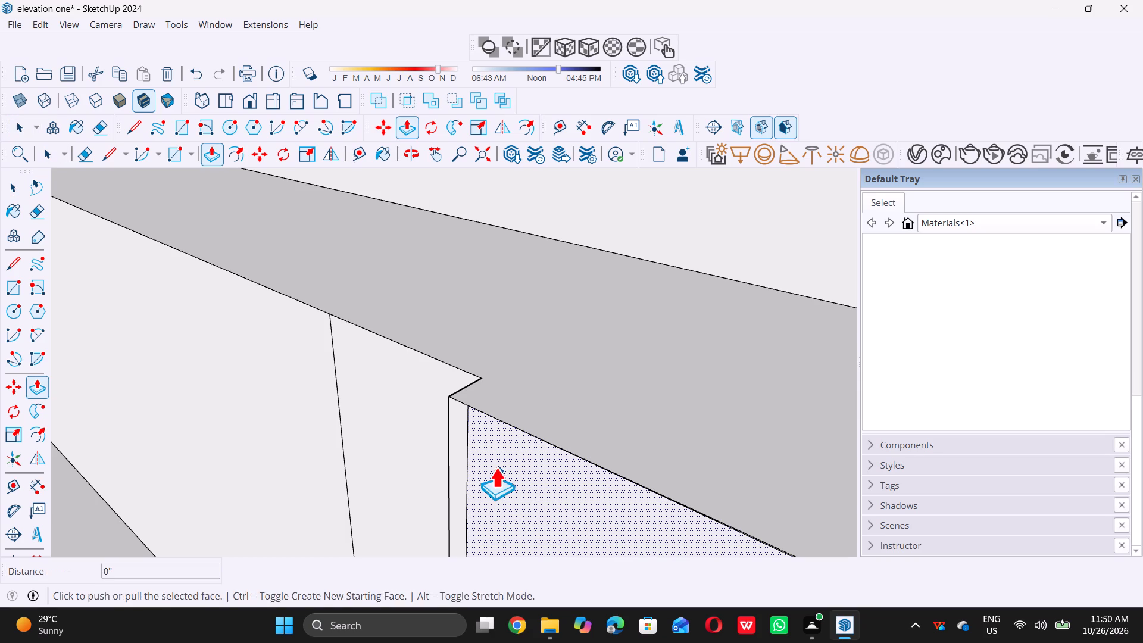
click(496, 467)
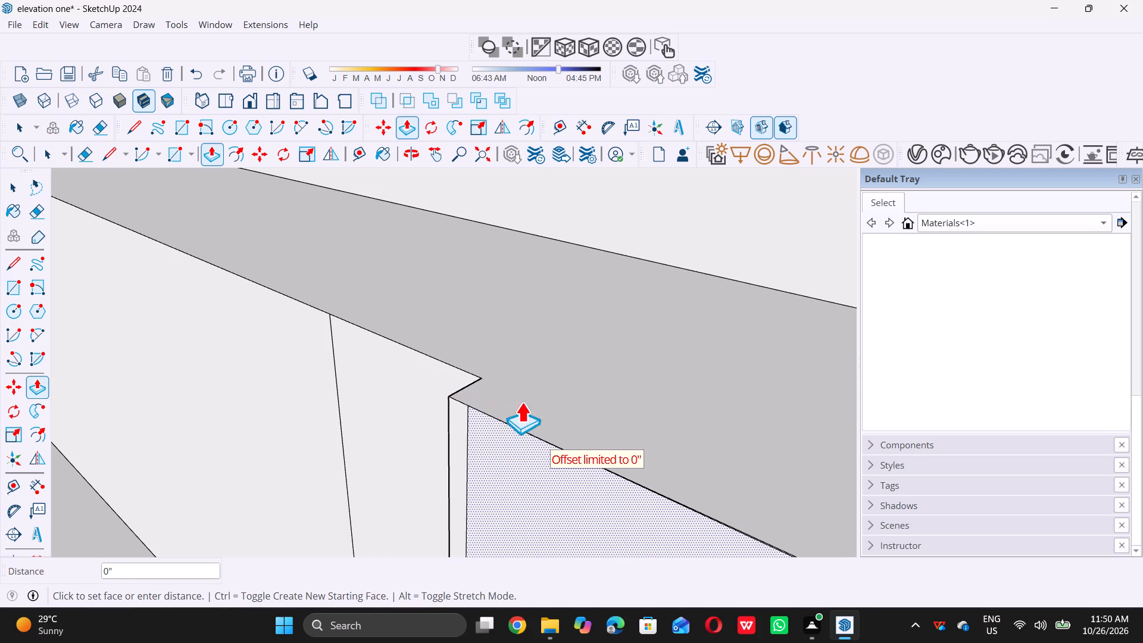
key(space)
Erase the vertical seam line on the parapet's inner face just beside the small notch.
scroll(439, 423, up, 5)
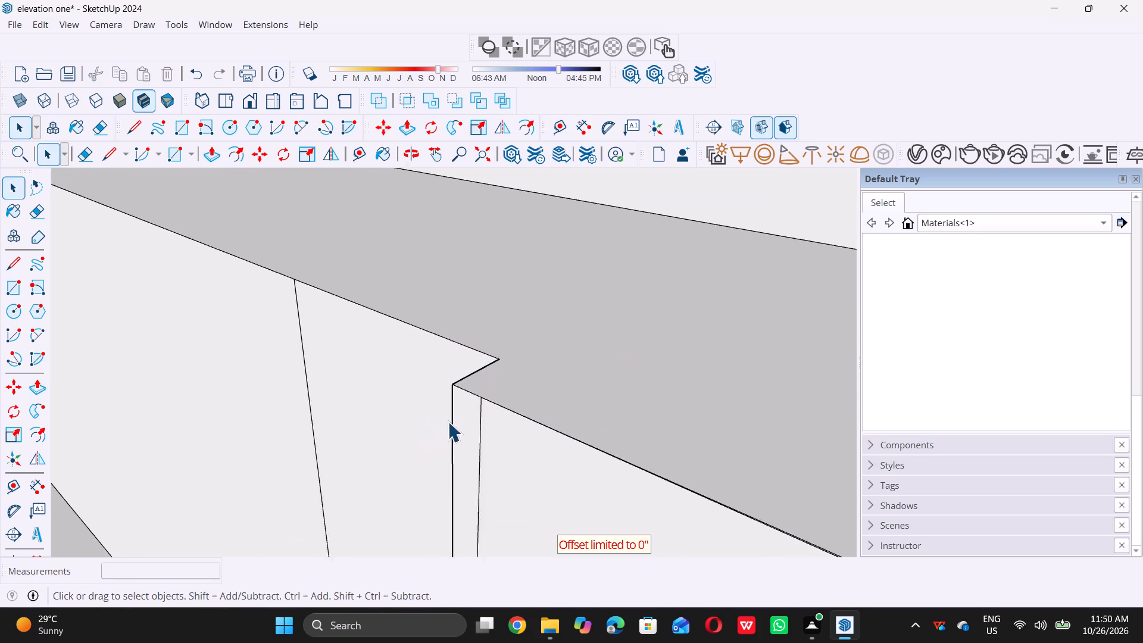
scroll(465, 417, down, 14)
scroll(437, 408, up, 6)
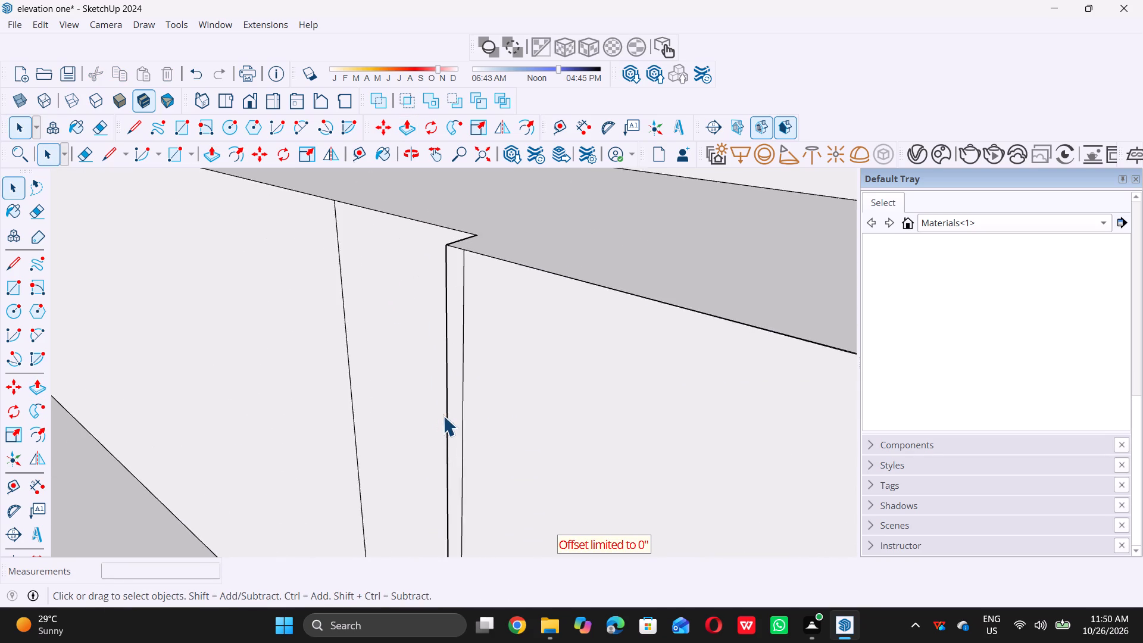
key(e)
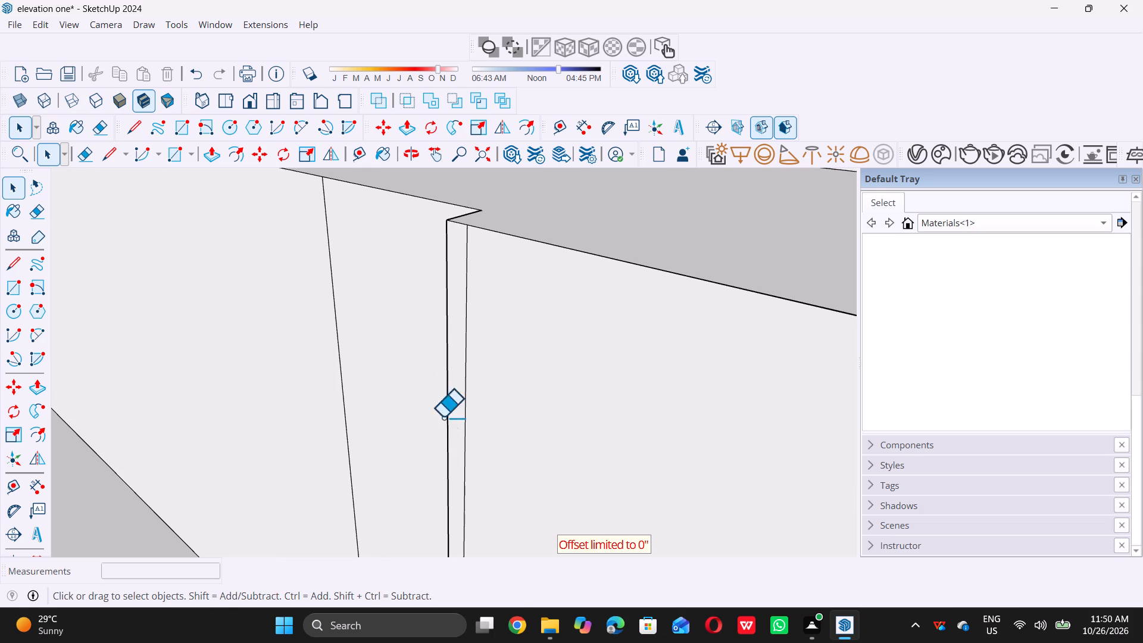
click(465, 383)
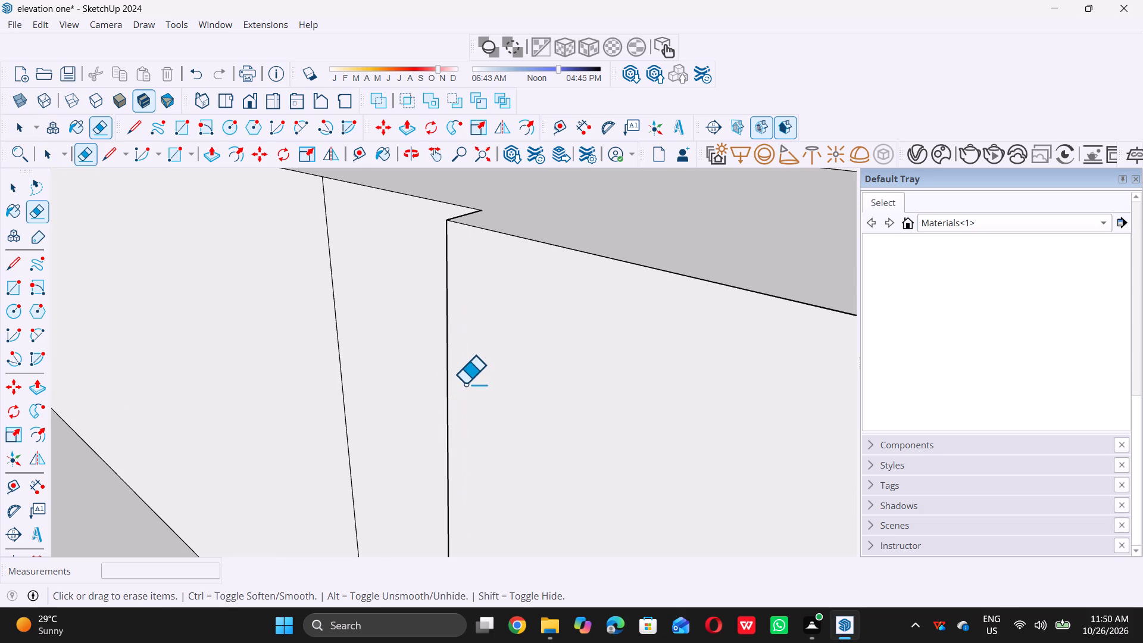
key(space)
scroll(455, 398, down, 5)
middle_drag(367, 398, 677, 401)
scroll(463, 405, down, 1)
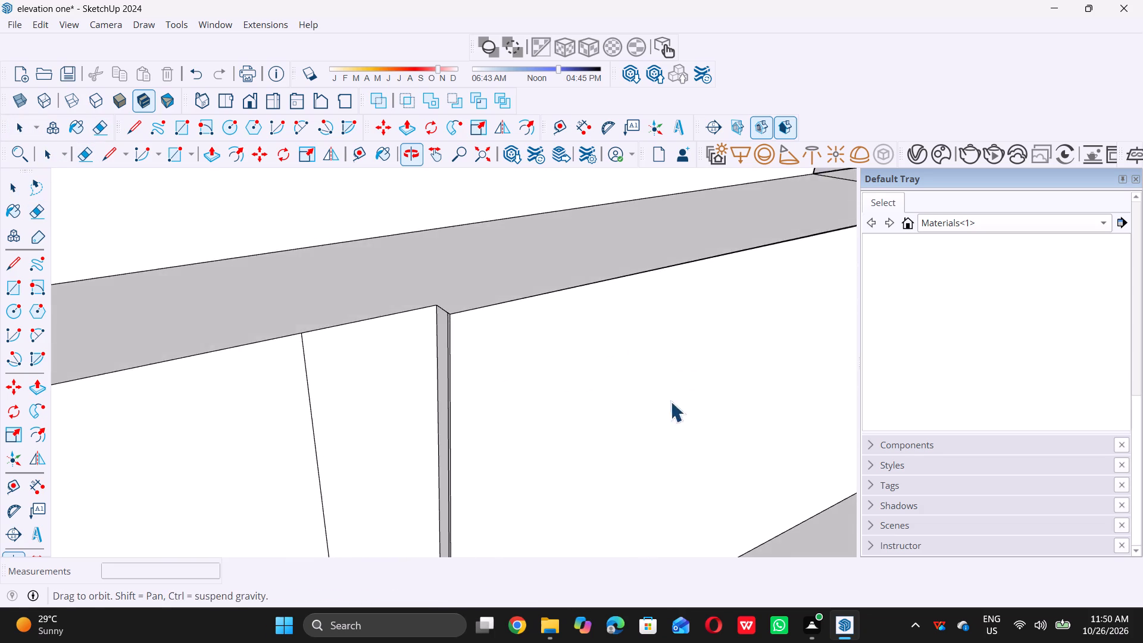
Erase the remaining vertical line on the roof parapet's inner face, a short distance from the small notch.
scroll(583, 385, up, 1)
scroll(559, 379, down, 7)
scroll(411, 436, up, 6)
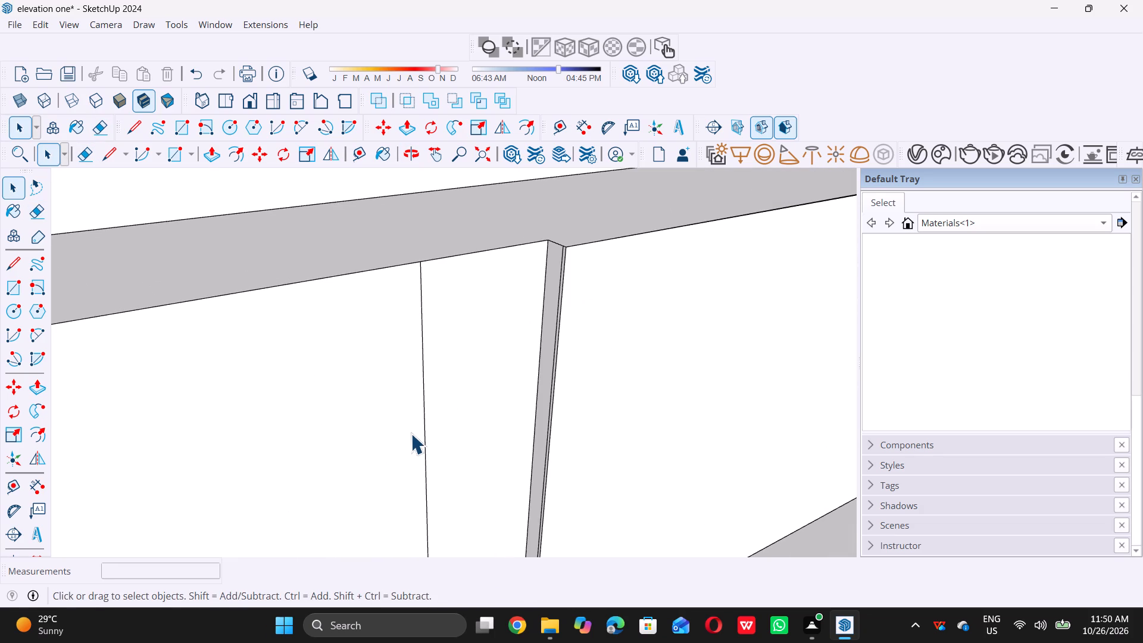
key(e)
click(422, 402)
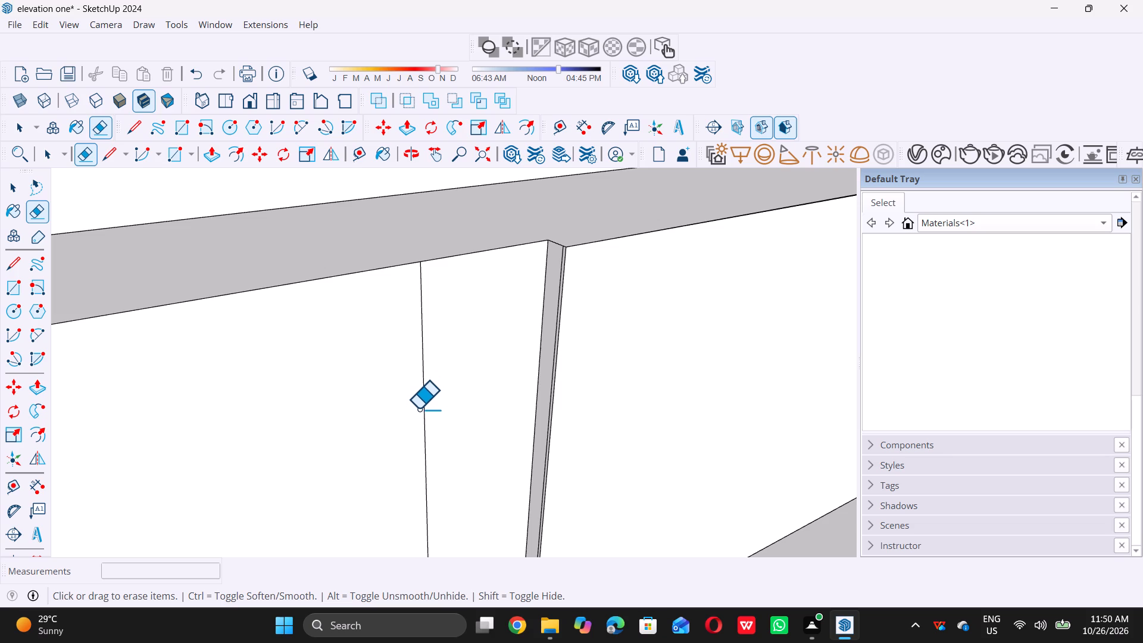
click(423, 401)
key(space)
Push/Pull the front section of the parapet's inner face toward the side block, in line with the adjoining rear section.
scroll(419, 429, down, 9)
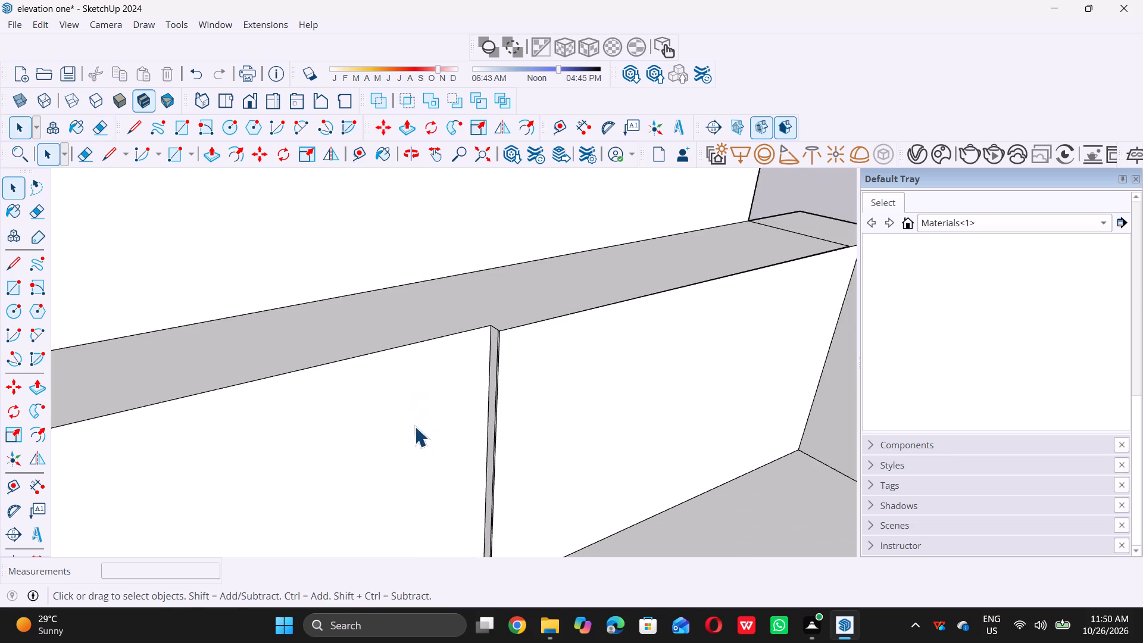
scroll(414, 426, down, 3)
middle_drag(476, 432, 524, 436)
scroll(528, 417, up, 8)
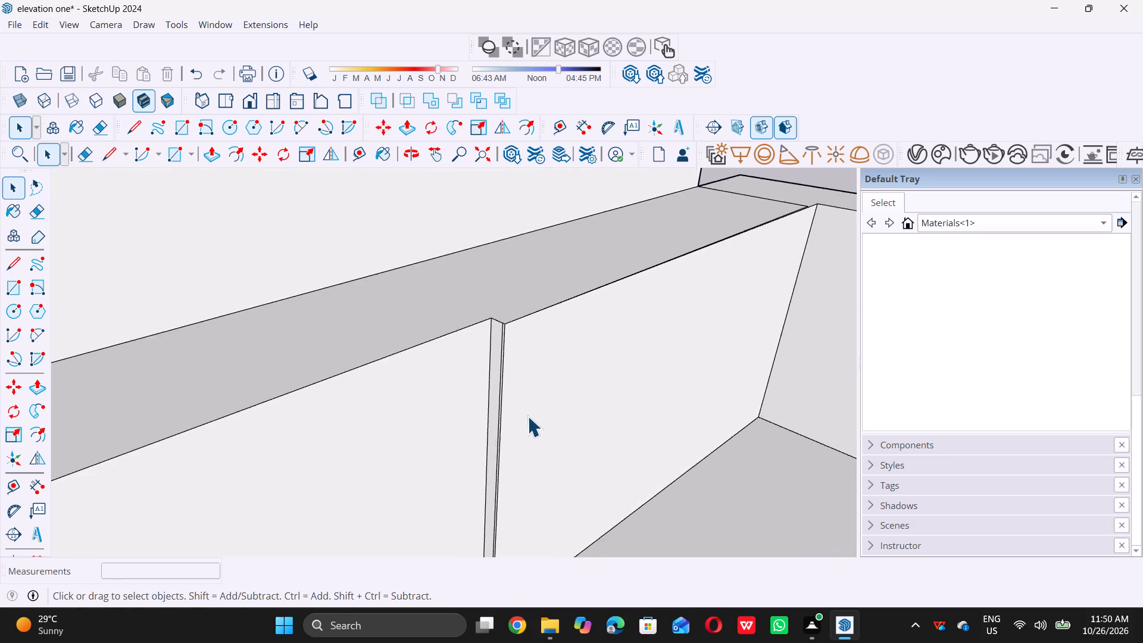
click(527, 415)
key(p)
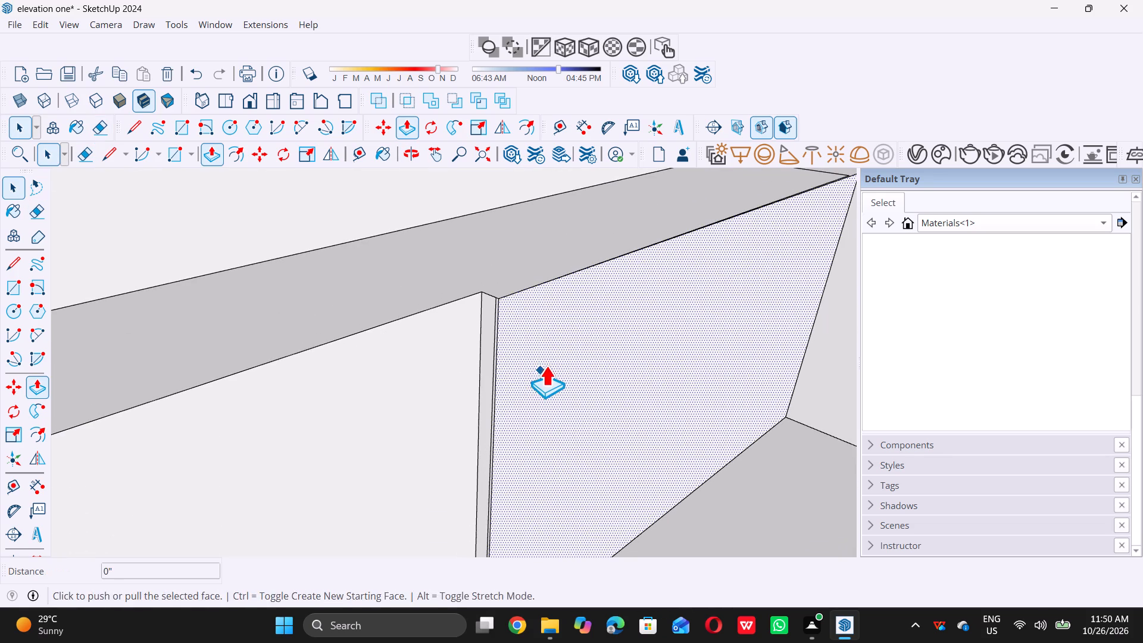
click(546, 366)
click(473, 332)
click(532, 348)
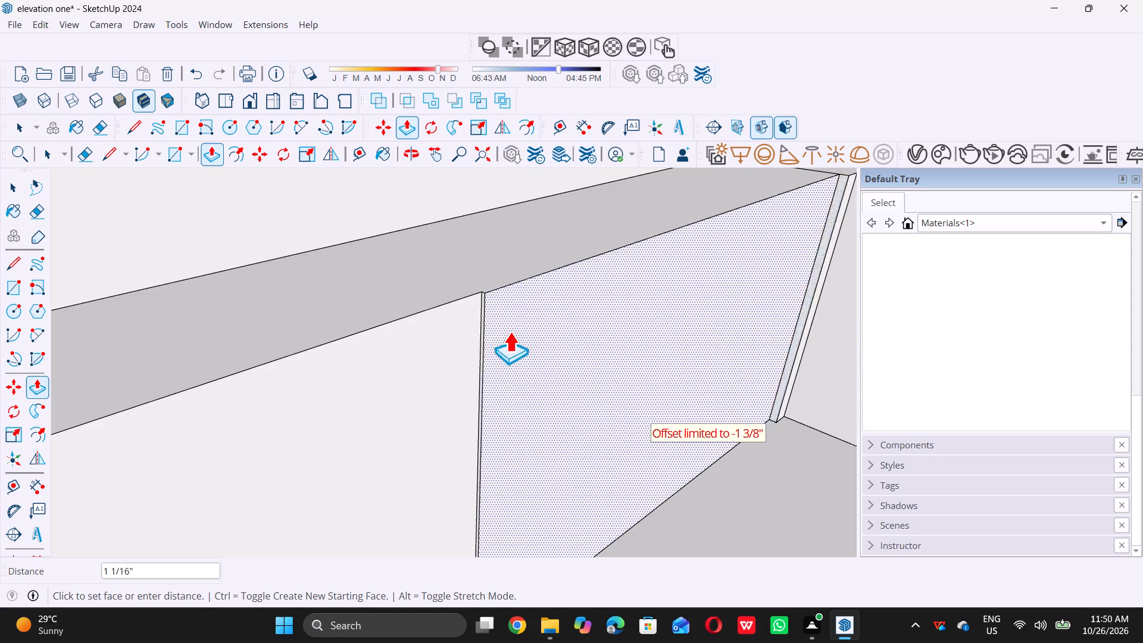
click(450, 329)
key(space)
Delete the full-height vertical line on the front face of the tall side block.
scroll(462, 374, down, 7)
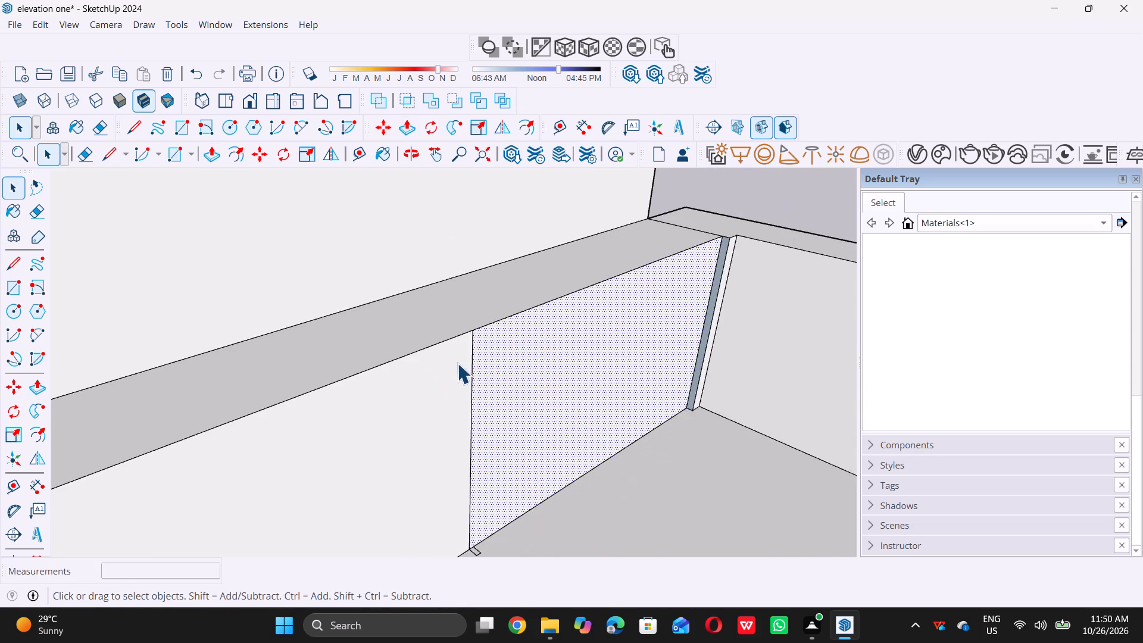
scroll(457, 363, down, 5)
middle_drag(635, 362, 166, 338)
scroll(158, 337, down, 6)
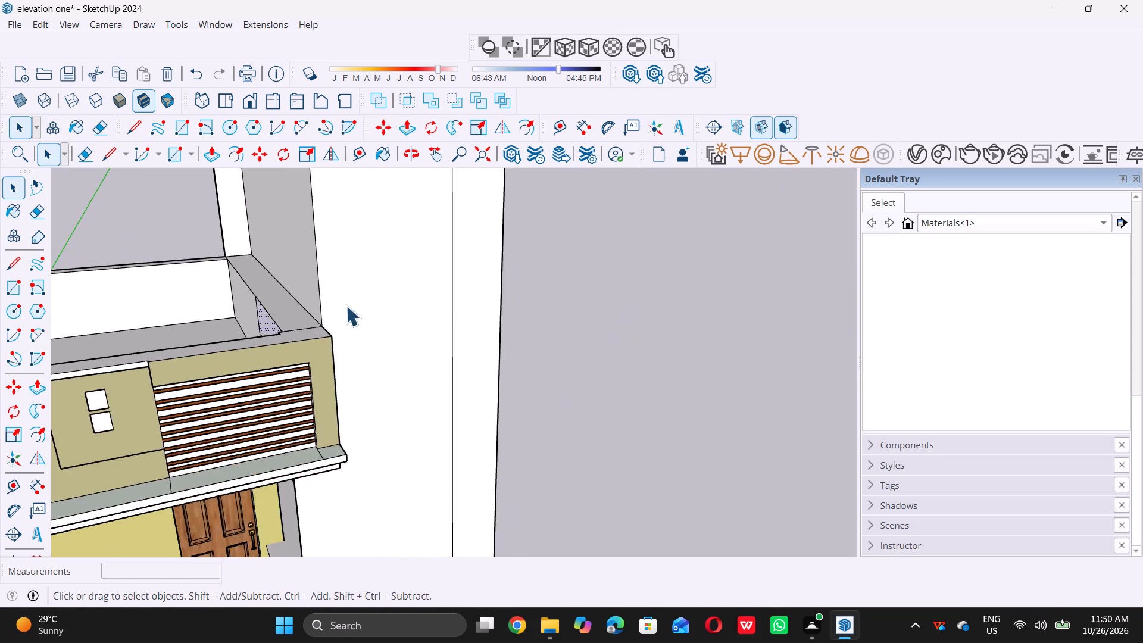
scroll(346, 305, down, 5)
scroll(455, 321, down, 7)
middle_drag(475, 345, 332, 296)
scroll(402, 358, down, 2)
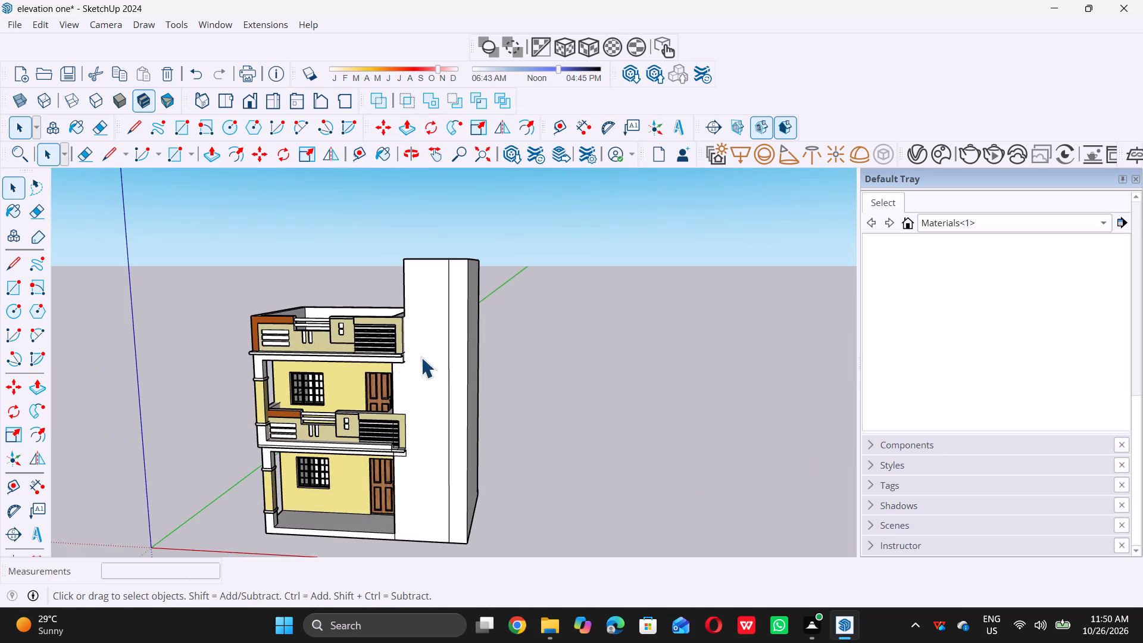
scroll(421, 357, down, 4)
middle_drag(414, 381, 414, 356)
scroll(431, 375, up, 6)
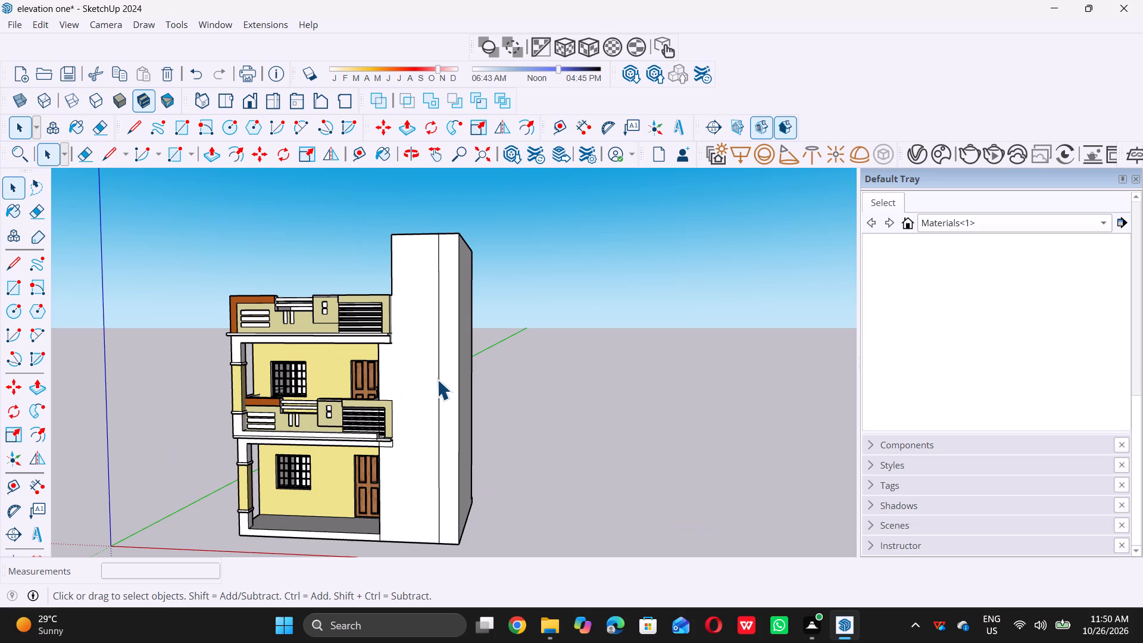
click(437, 379)
click(571, 359)
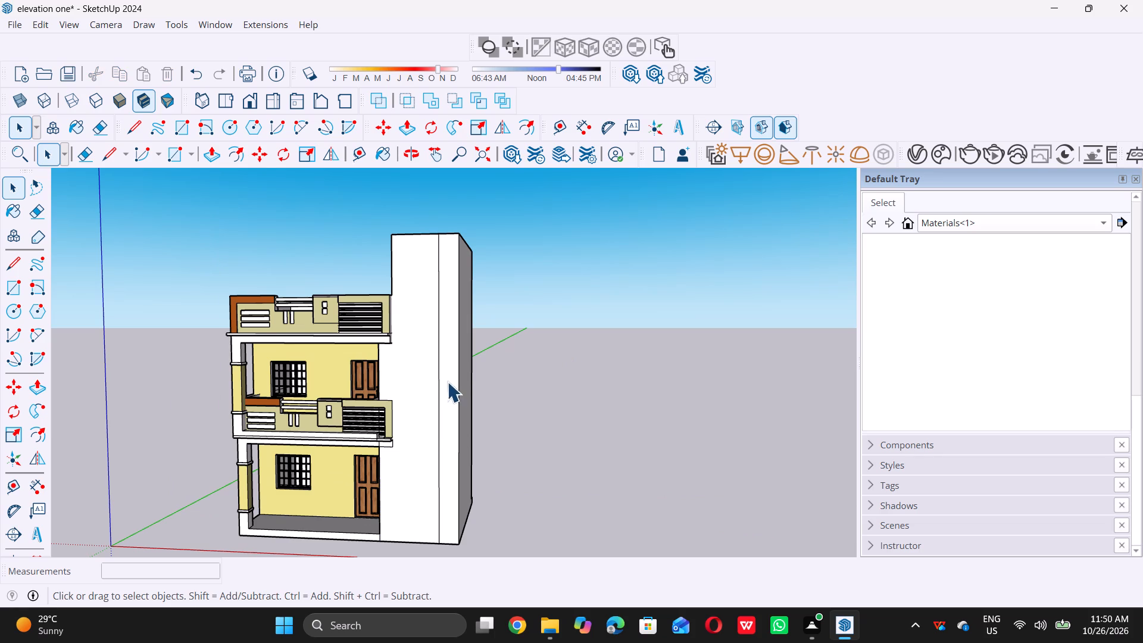
click(438, 377)
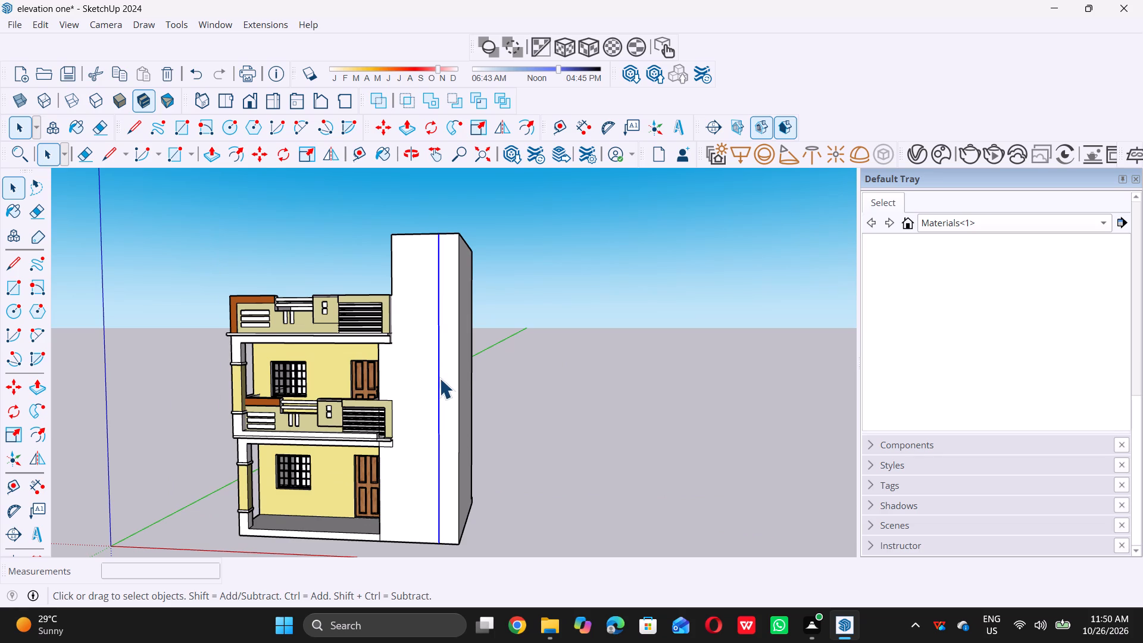
key(Delete)
Examine the building's front elevation and the proportions of the tall side block from several angles.
scroll(435, 379, down, 6)
middle_drag(421, 383, 443, 397)
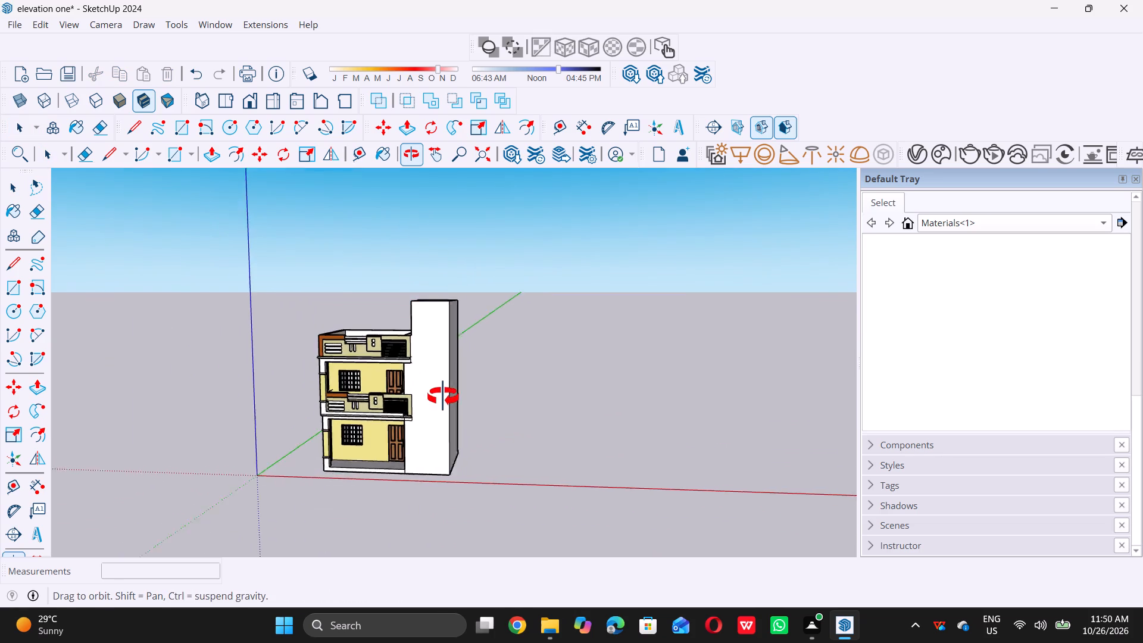
middle_drag(443, 397, 432, 386)
scroll(431, 374, up, 6)
scroll(430, 367, down, 6)
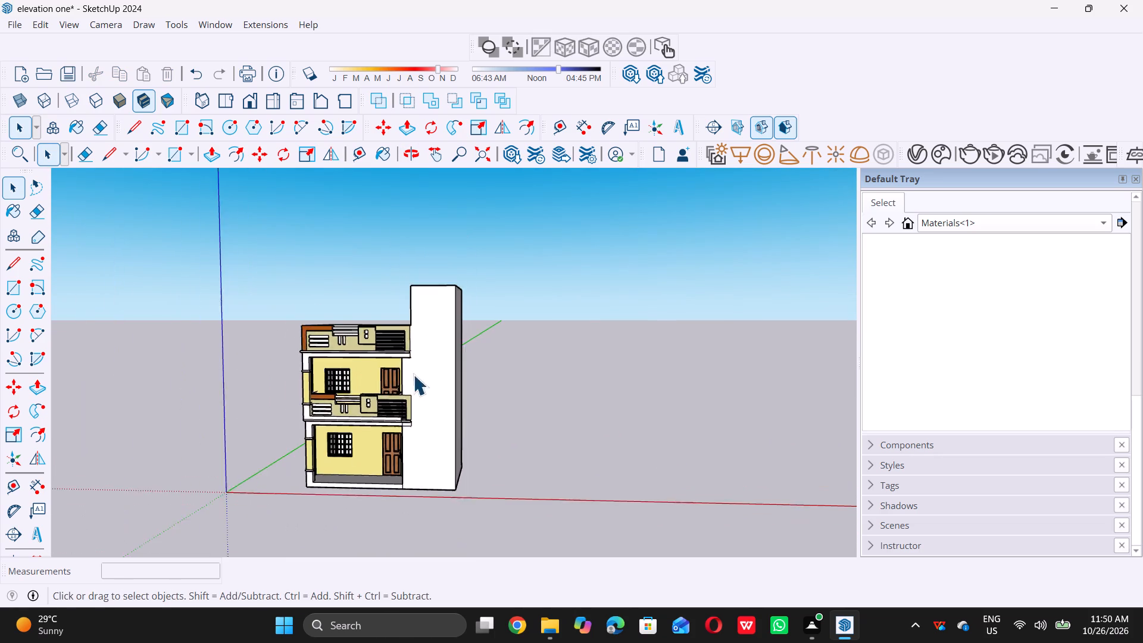
middle_drag(404, 383, 441, 379)
scroll(441, 379, up, 7)
scroll(429, 389, down, 6)
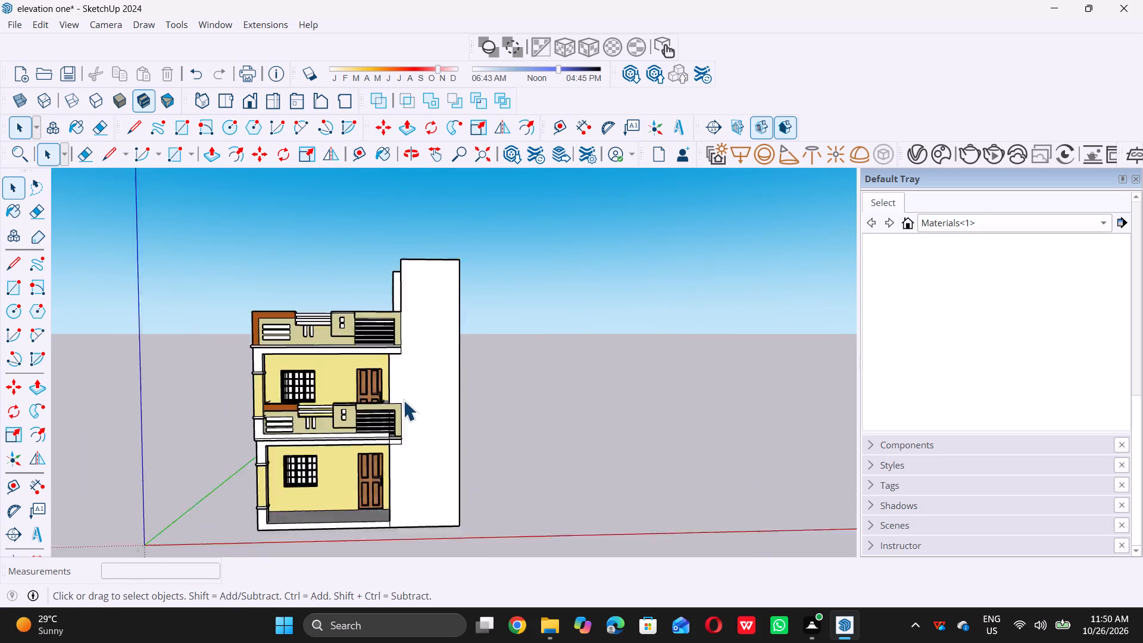
middle_drag(400, 400, 382, 402)
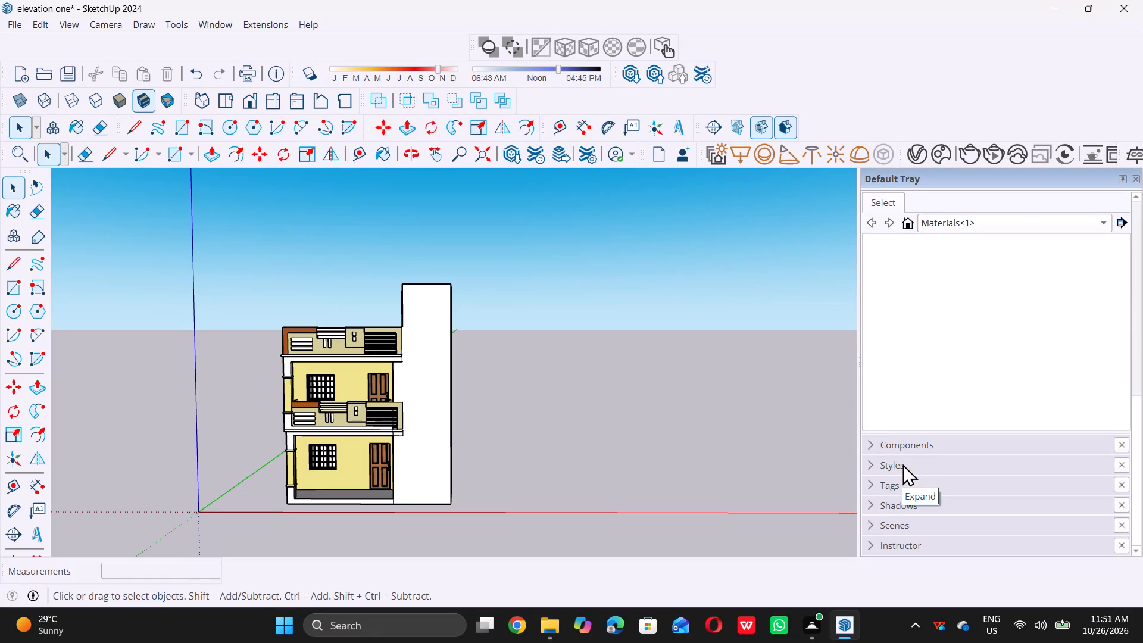
scroll(410, 464, down, 6)
middle_drag(440, 475, 416, 435)
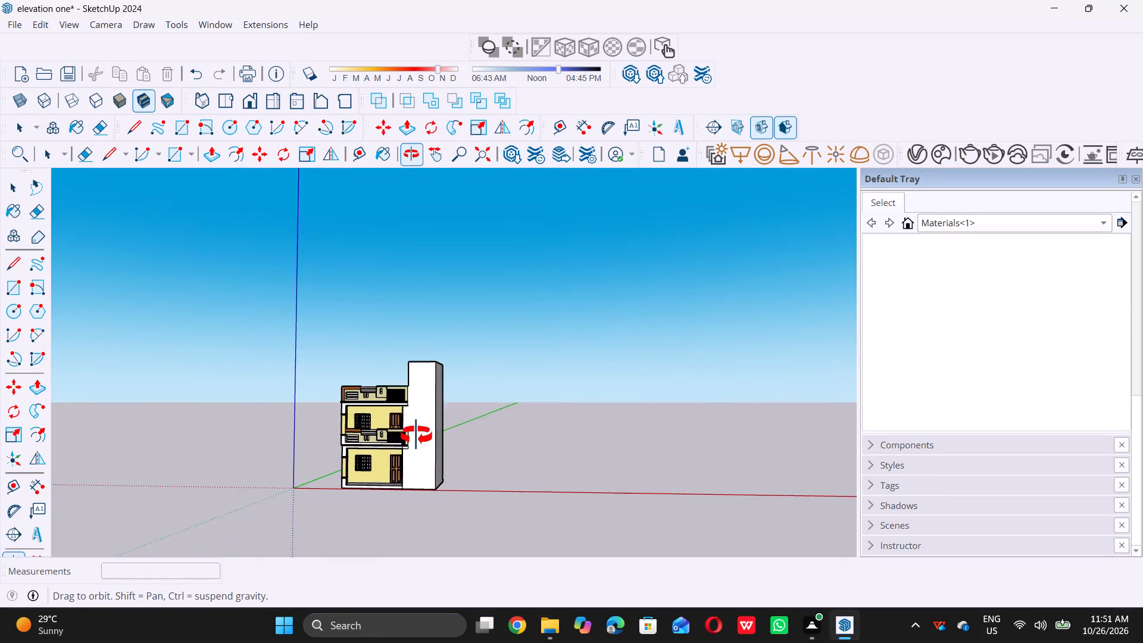
middle_drag(416, 435, 448, 425)
scroll(433, 435, up, 9)
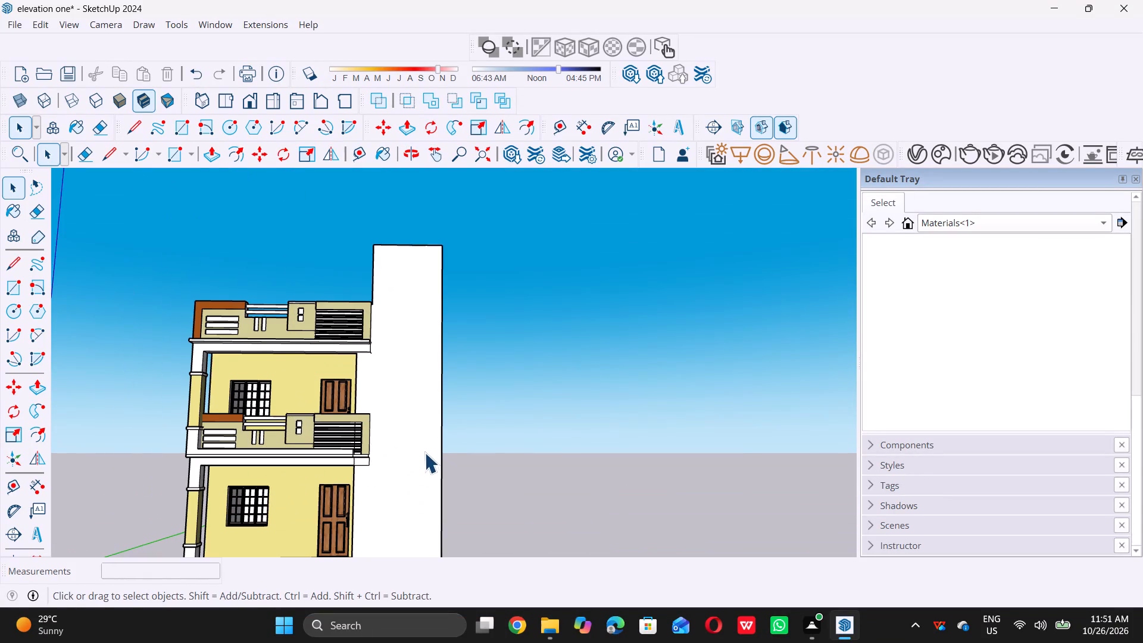
scroll(415, 466, down, 4)
middle_drag(414, 454, 405, 445)
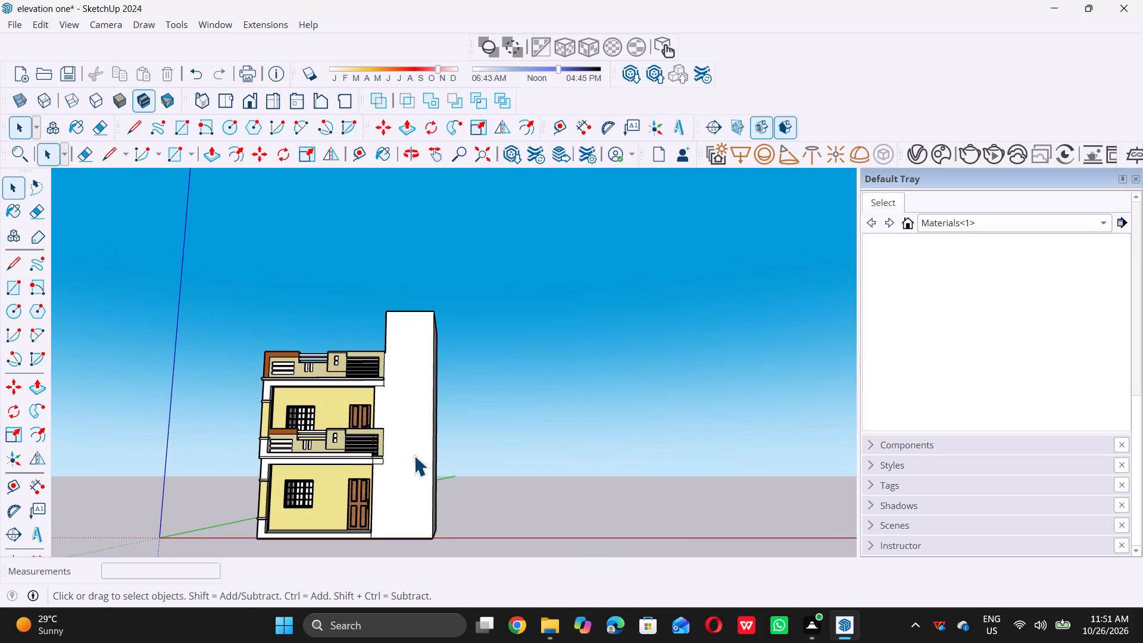
middle_drag(414, 457, 424, 458)
scroll(438, 474, up, 1)
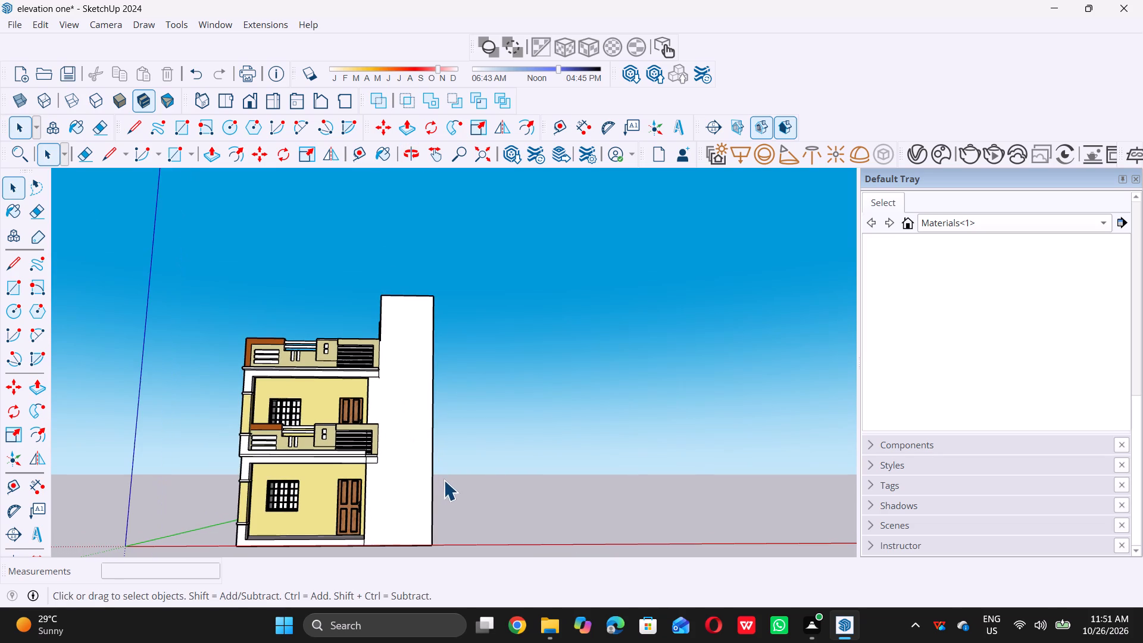
Push/Pull the outer side face of the tall side block outward by 4' to widen it.
scroll(427, 436, down, 5)
middle_drag(414, 398, 322, 453)
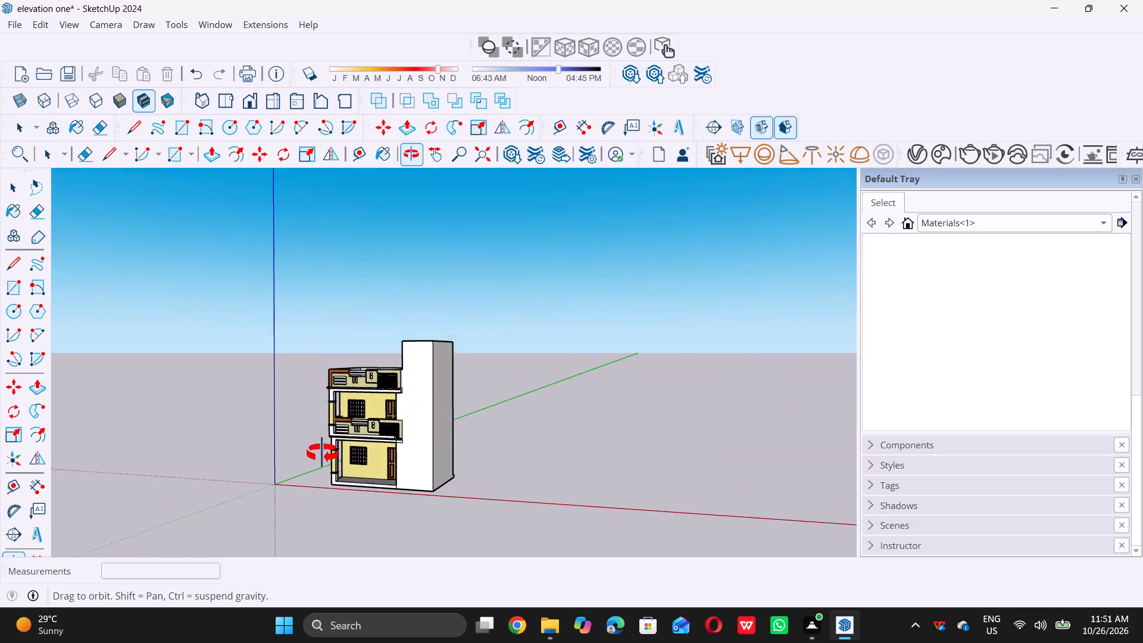
middle_drag(322, 453, 311, 462)
middle_drag(463, 463, 402, 482)
scroll(421, 473, up, 5)
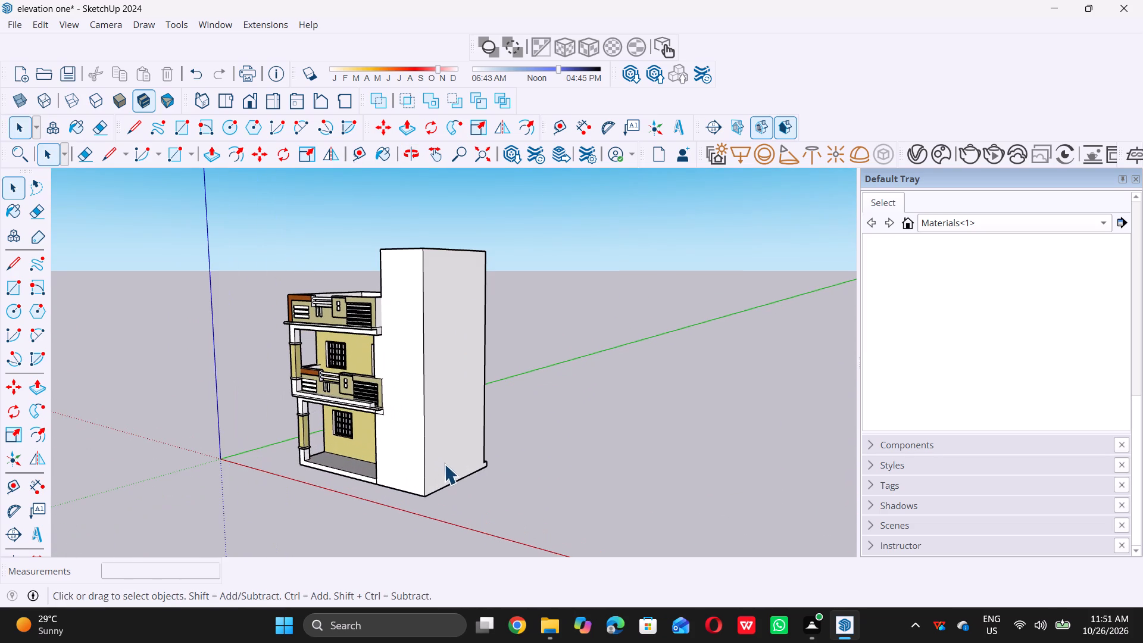
click(445, 461)
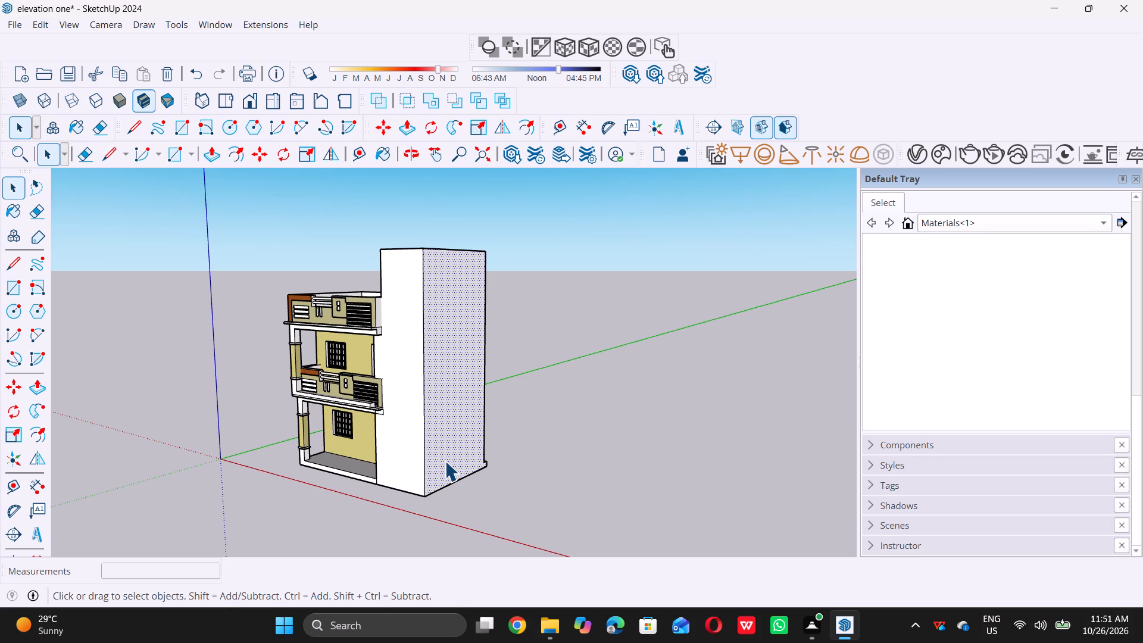
key(p)
click(460, 442)
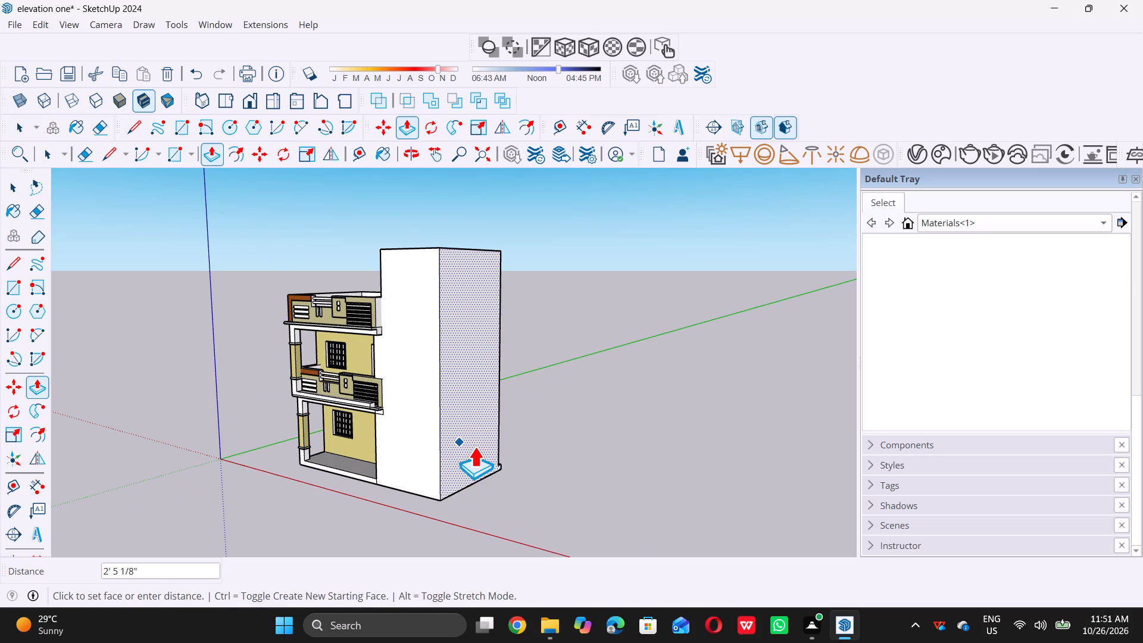
key(4)
key(apostrophe)
key(Return)
key(space)
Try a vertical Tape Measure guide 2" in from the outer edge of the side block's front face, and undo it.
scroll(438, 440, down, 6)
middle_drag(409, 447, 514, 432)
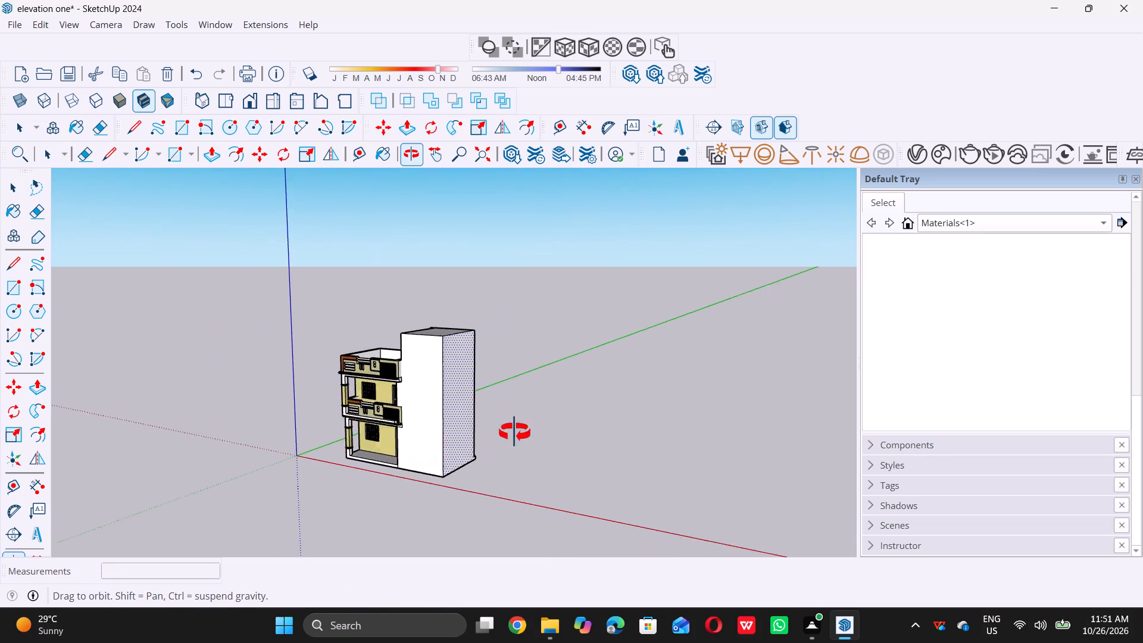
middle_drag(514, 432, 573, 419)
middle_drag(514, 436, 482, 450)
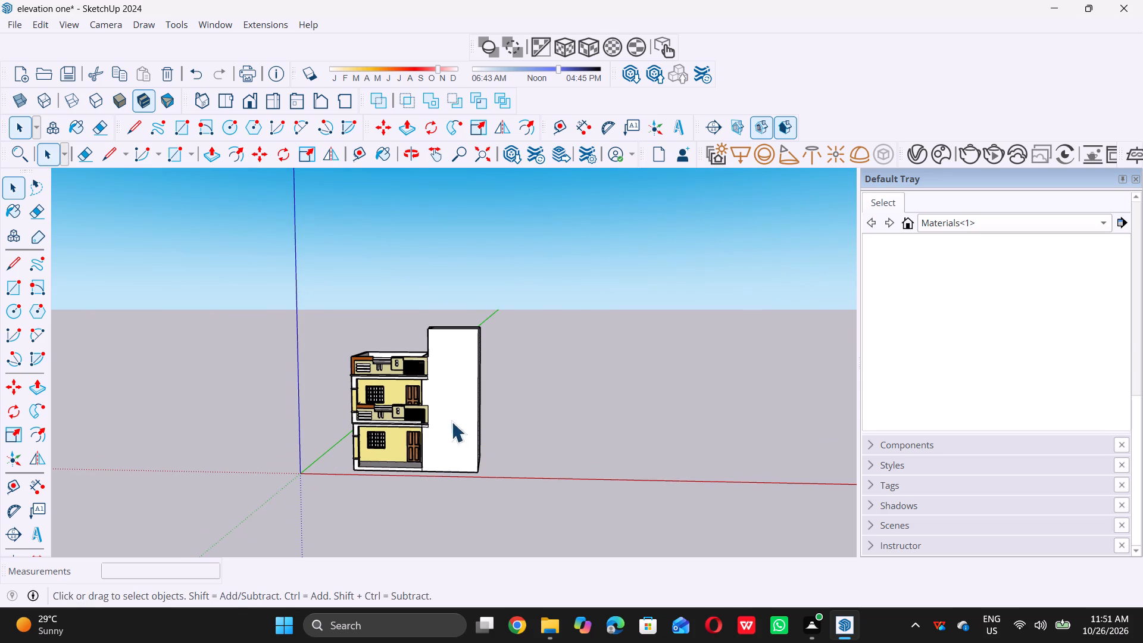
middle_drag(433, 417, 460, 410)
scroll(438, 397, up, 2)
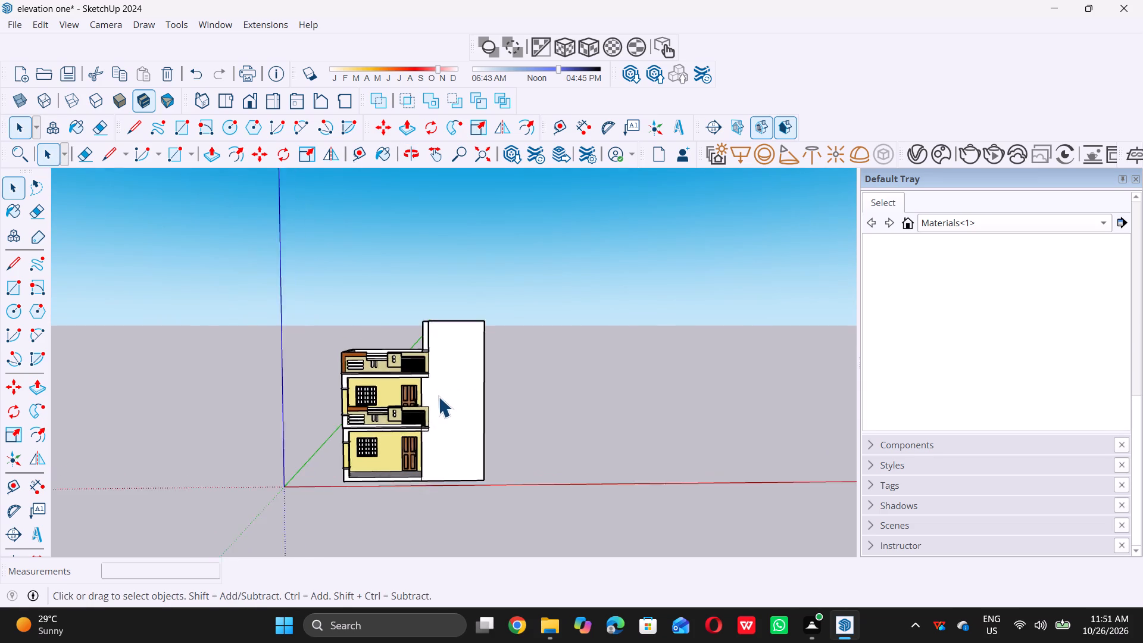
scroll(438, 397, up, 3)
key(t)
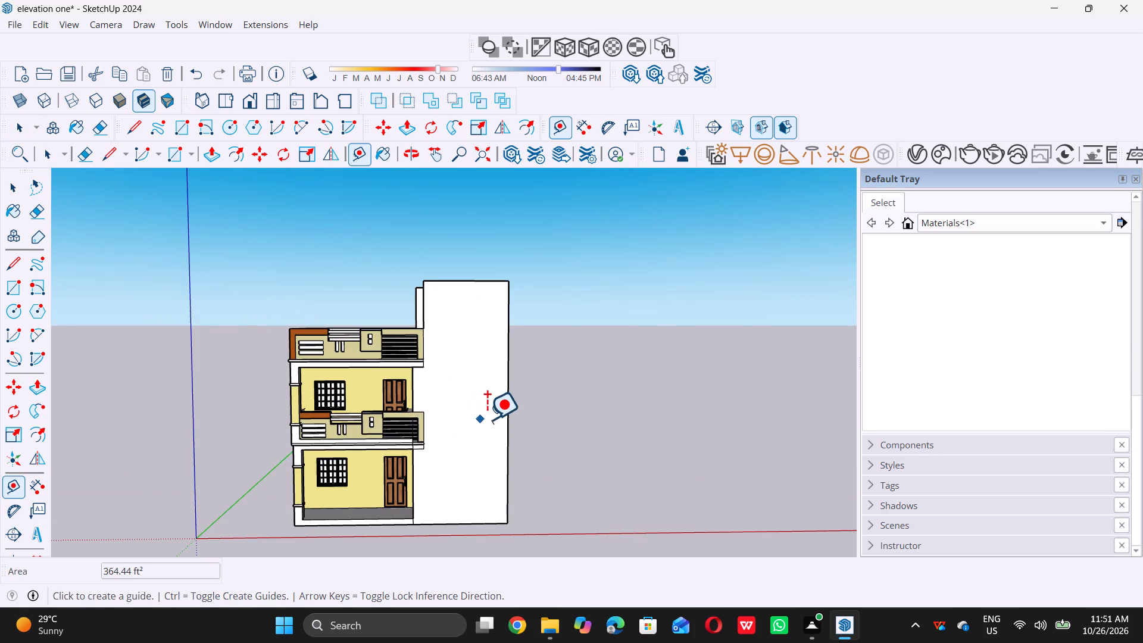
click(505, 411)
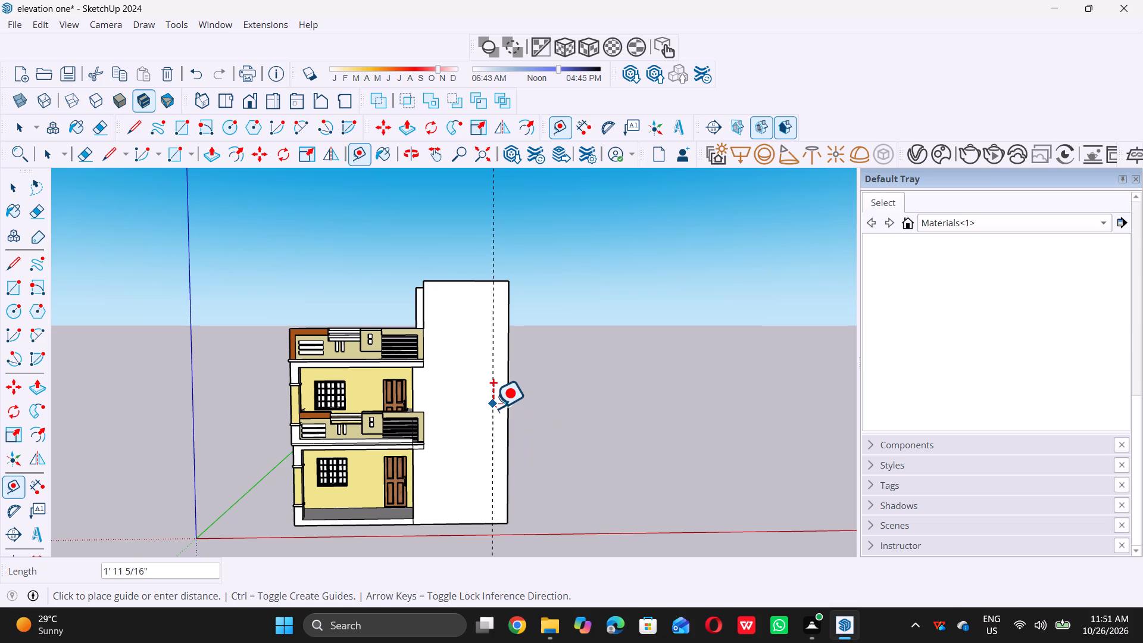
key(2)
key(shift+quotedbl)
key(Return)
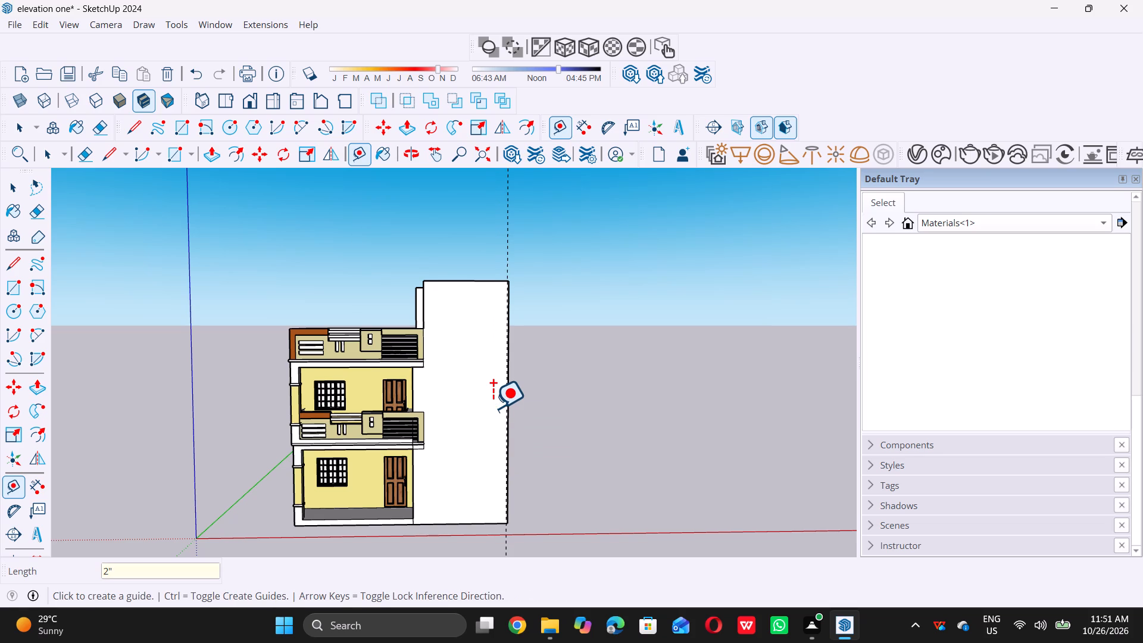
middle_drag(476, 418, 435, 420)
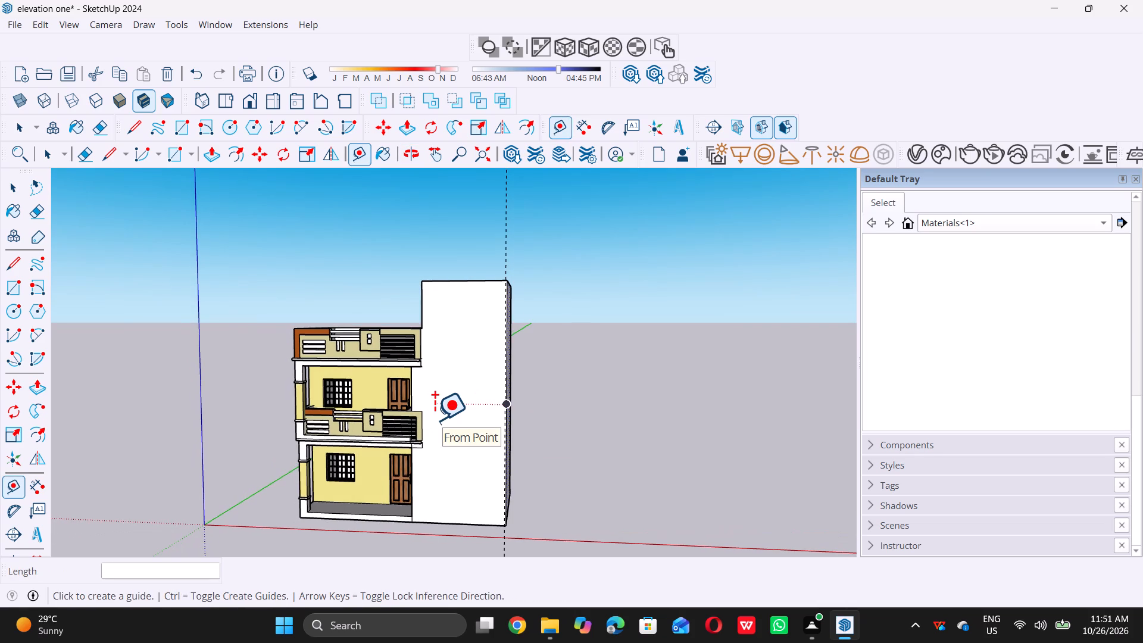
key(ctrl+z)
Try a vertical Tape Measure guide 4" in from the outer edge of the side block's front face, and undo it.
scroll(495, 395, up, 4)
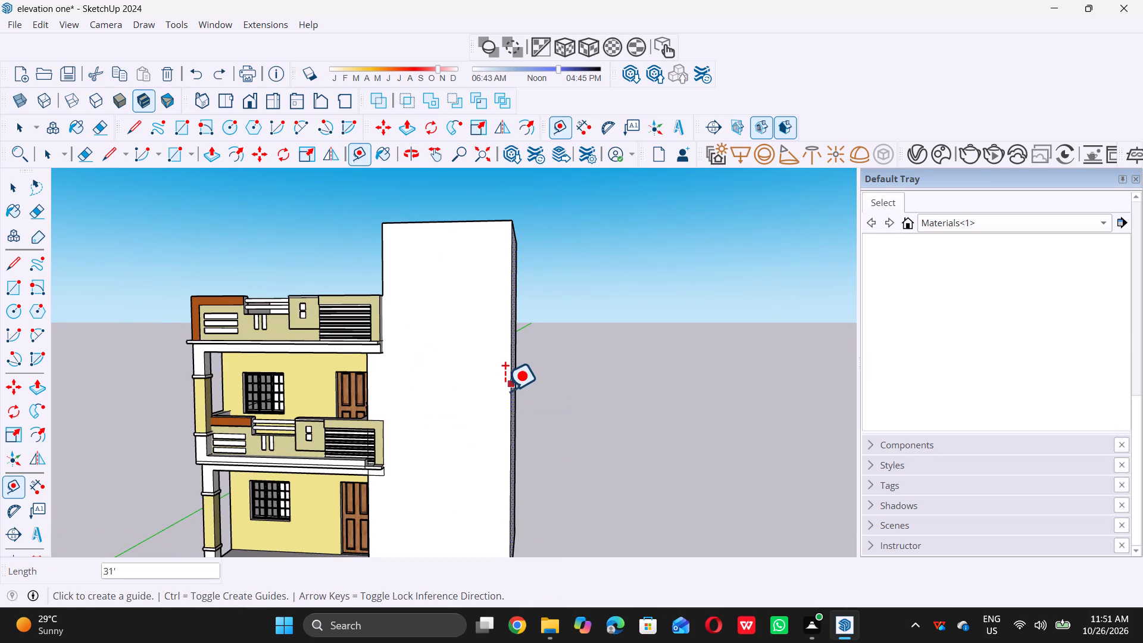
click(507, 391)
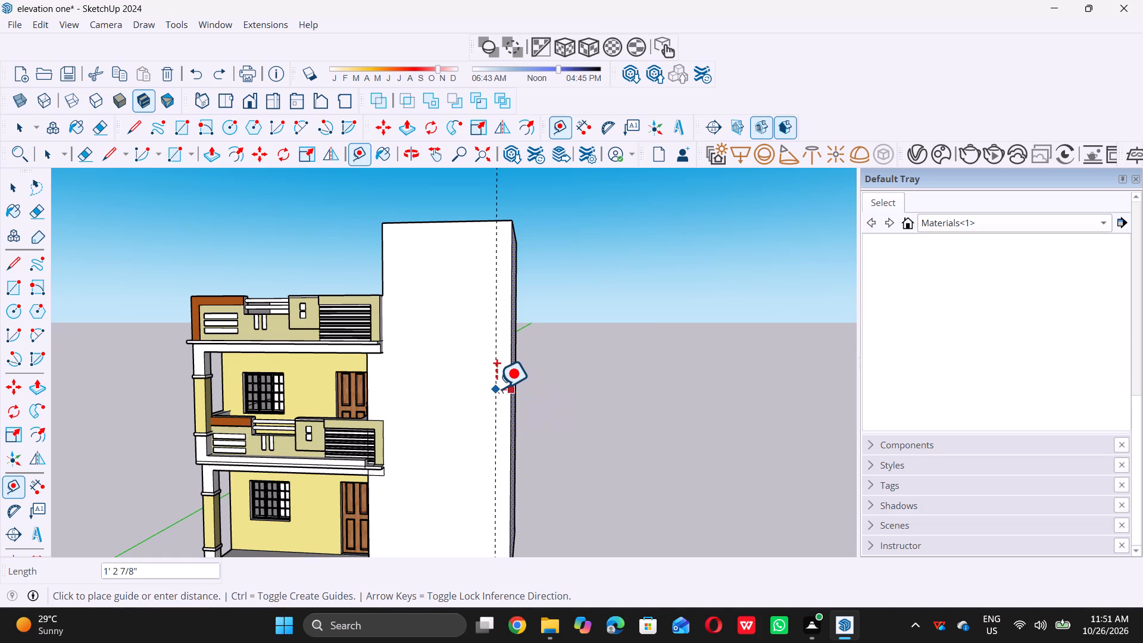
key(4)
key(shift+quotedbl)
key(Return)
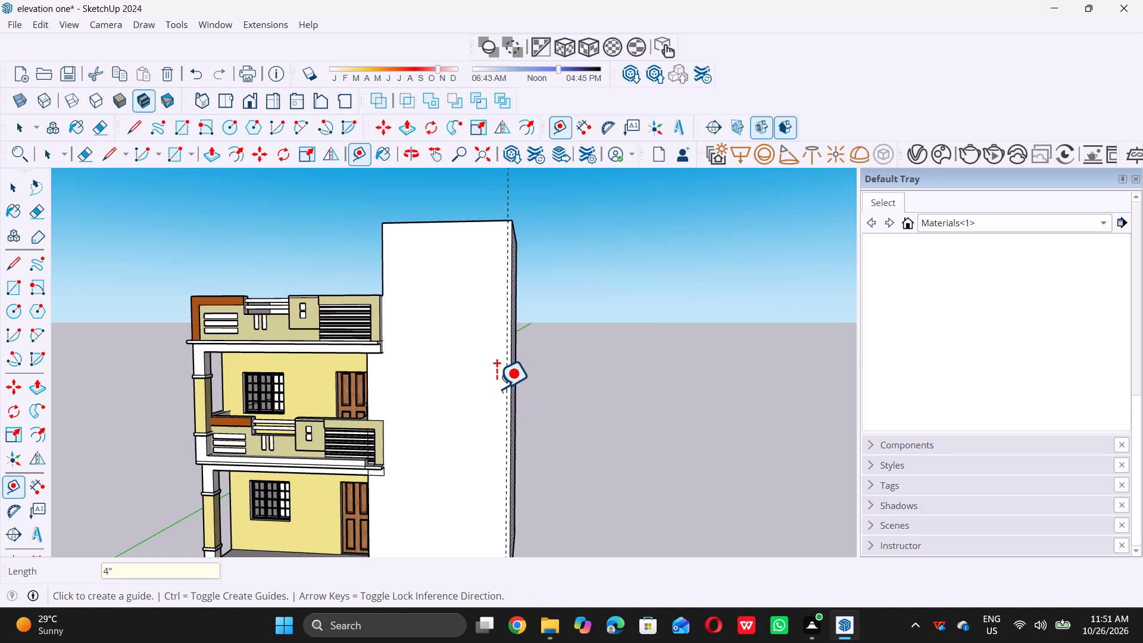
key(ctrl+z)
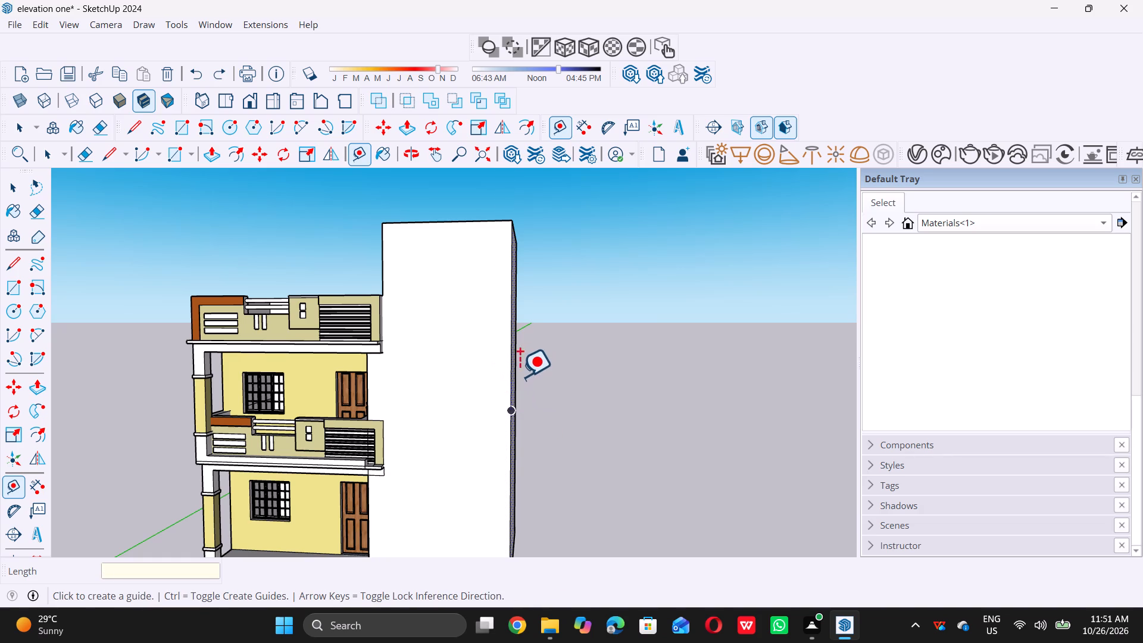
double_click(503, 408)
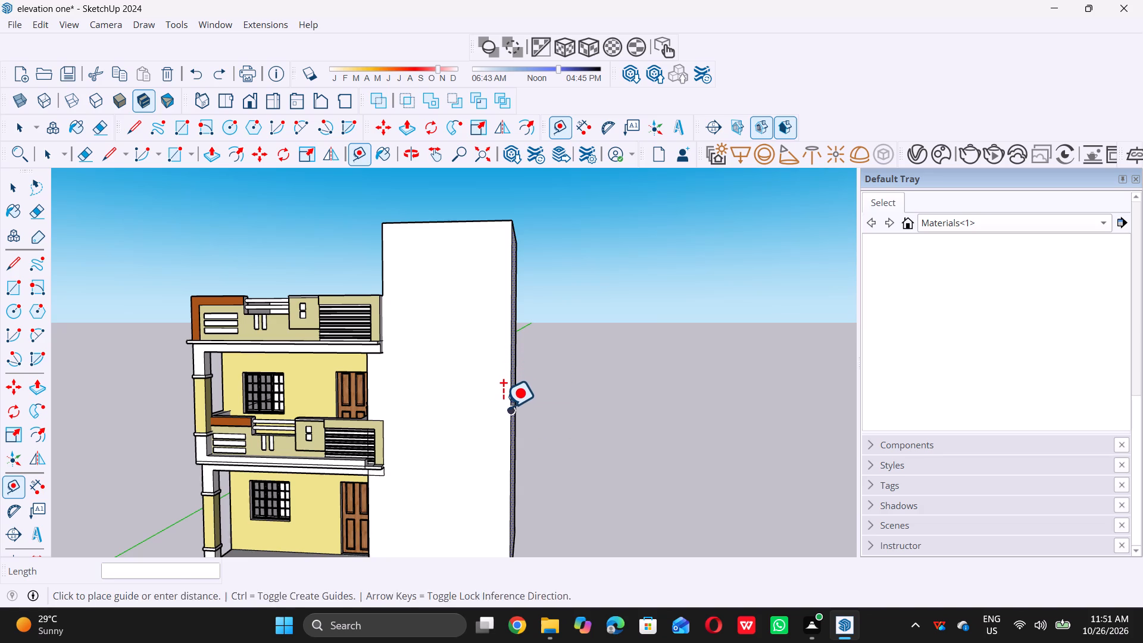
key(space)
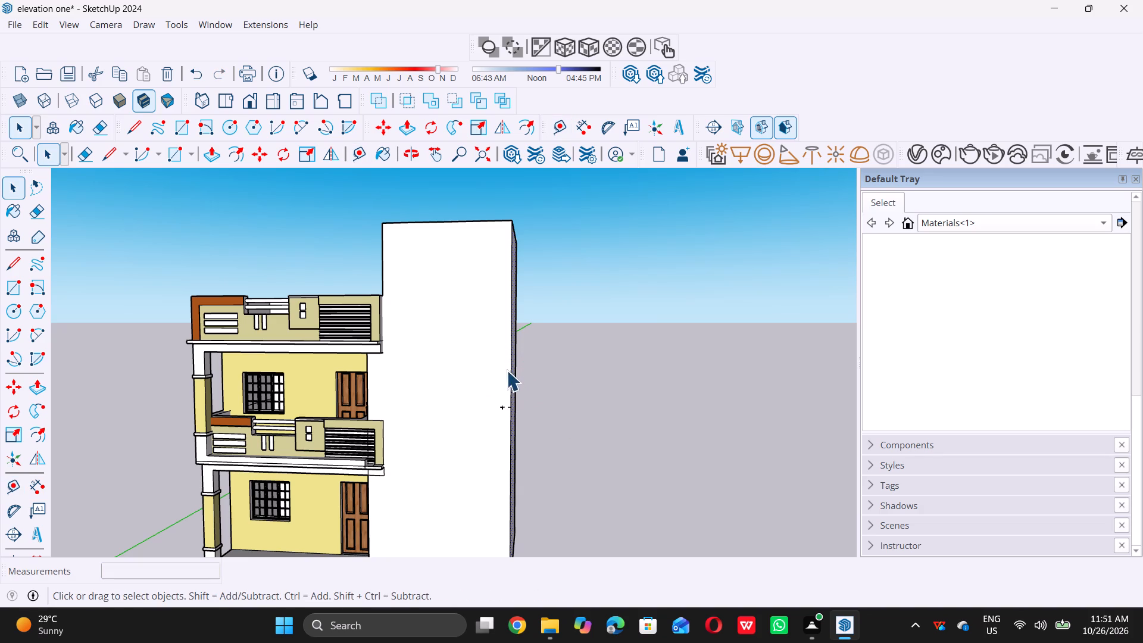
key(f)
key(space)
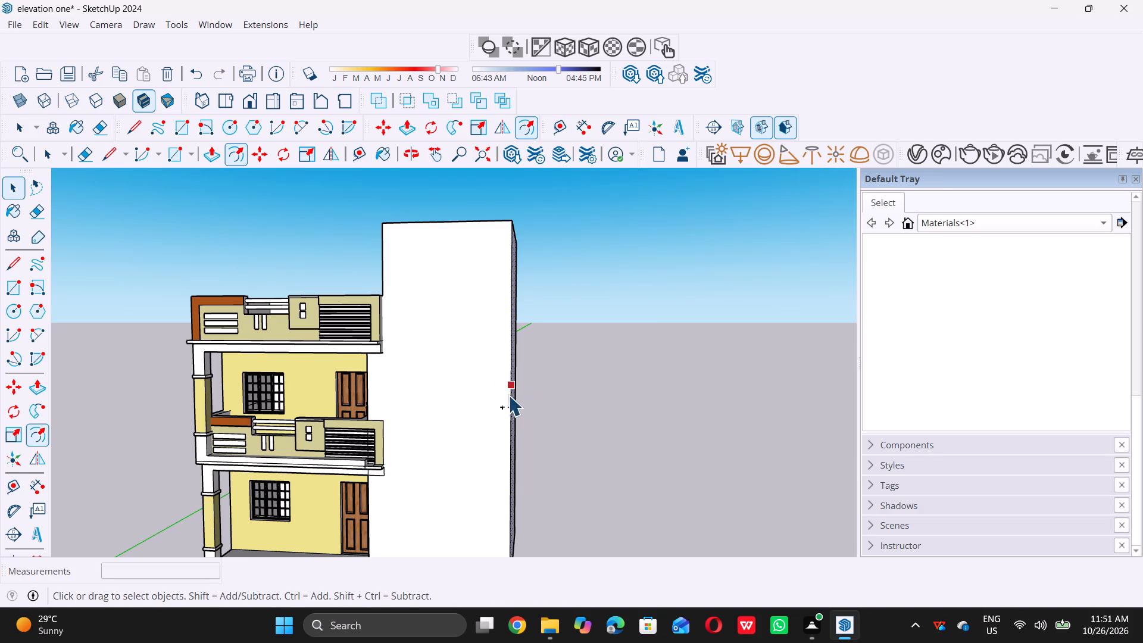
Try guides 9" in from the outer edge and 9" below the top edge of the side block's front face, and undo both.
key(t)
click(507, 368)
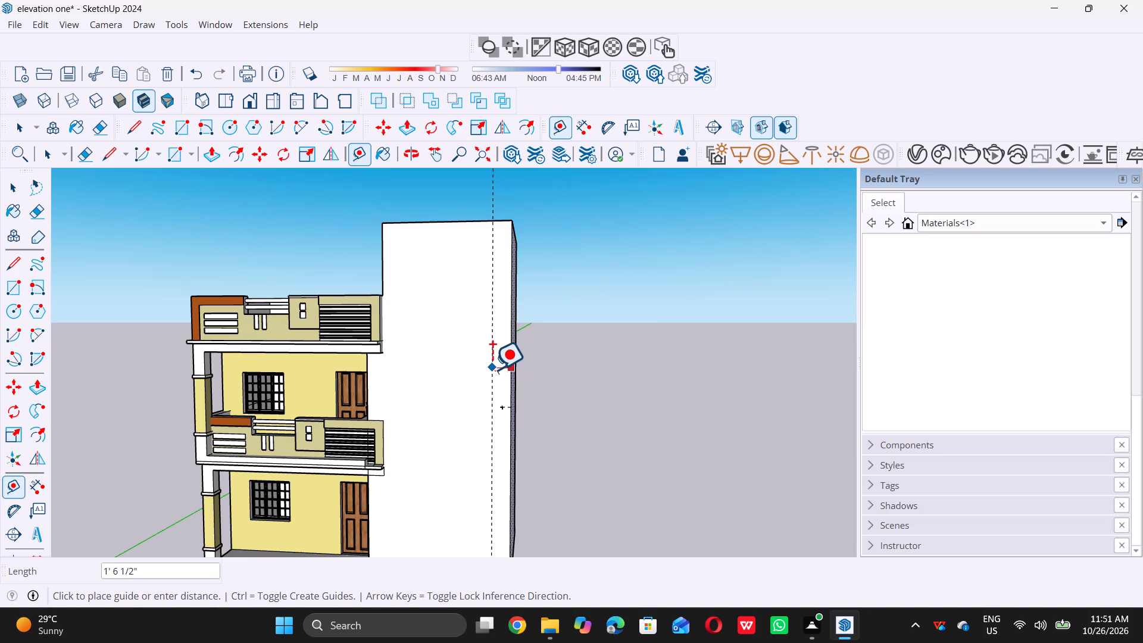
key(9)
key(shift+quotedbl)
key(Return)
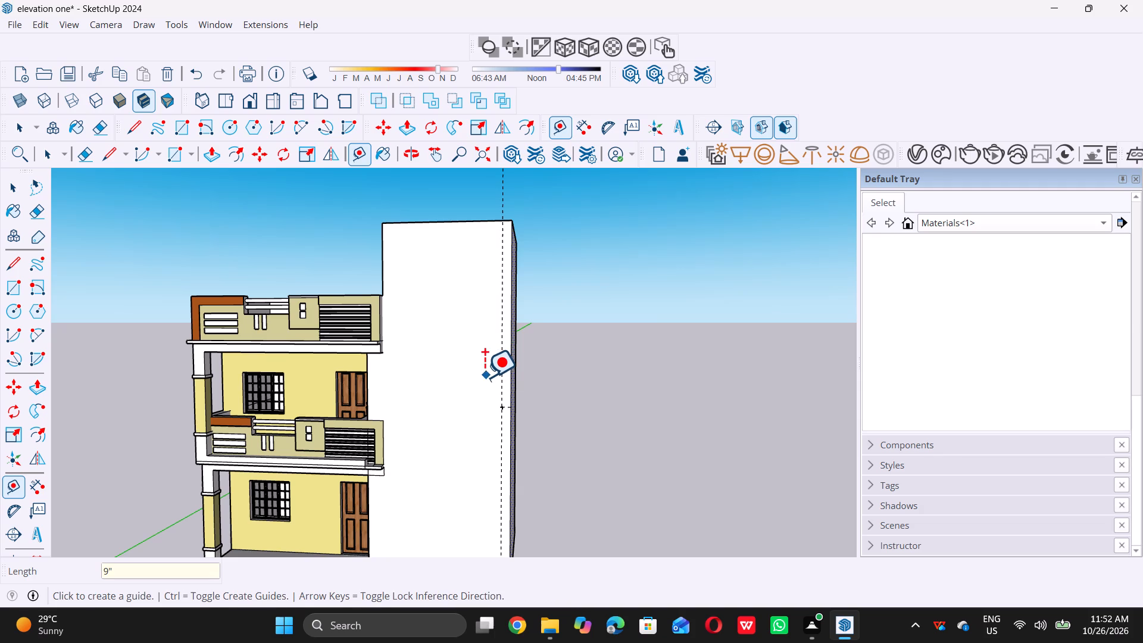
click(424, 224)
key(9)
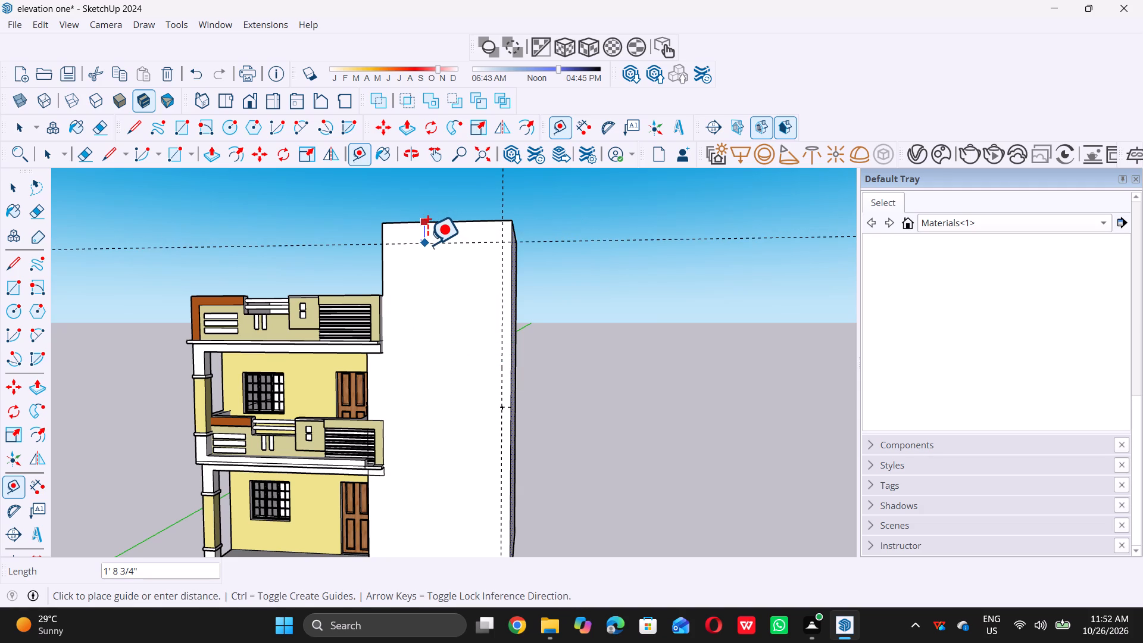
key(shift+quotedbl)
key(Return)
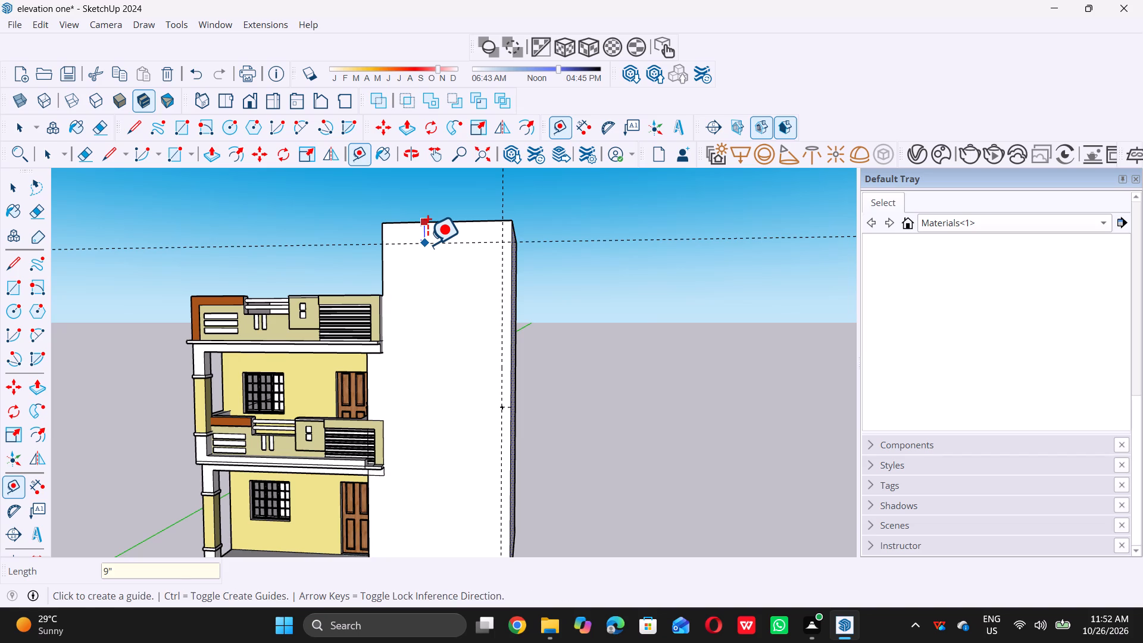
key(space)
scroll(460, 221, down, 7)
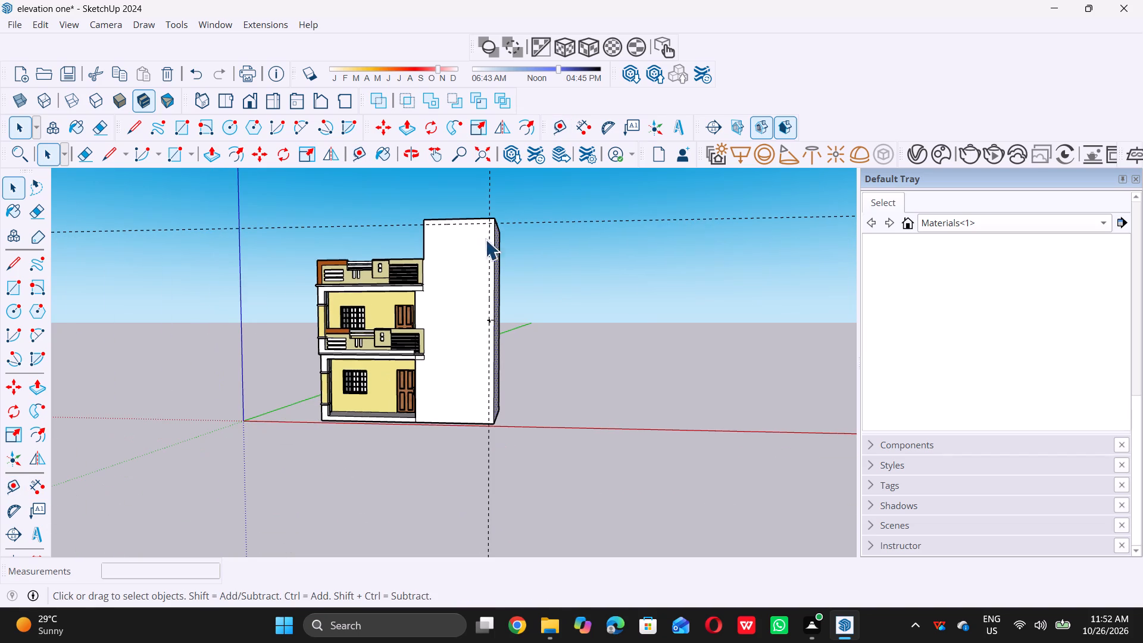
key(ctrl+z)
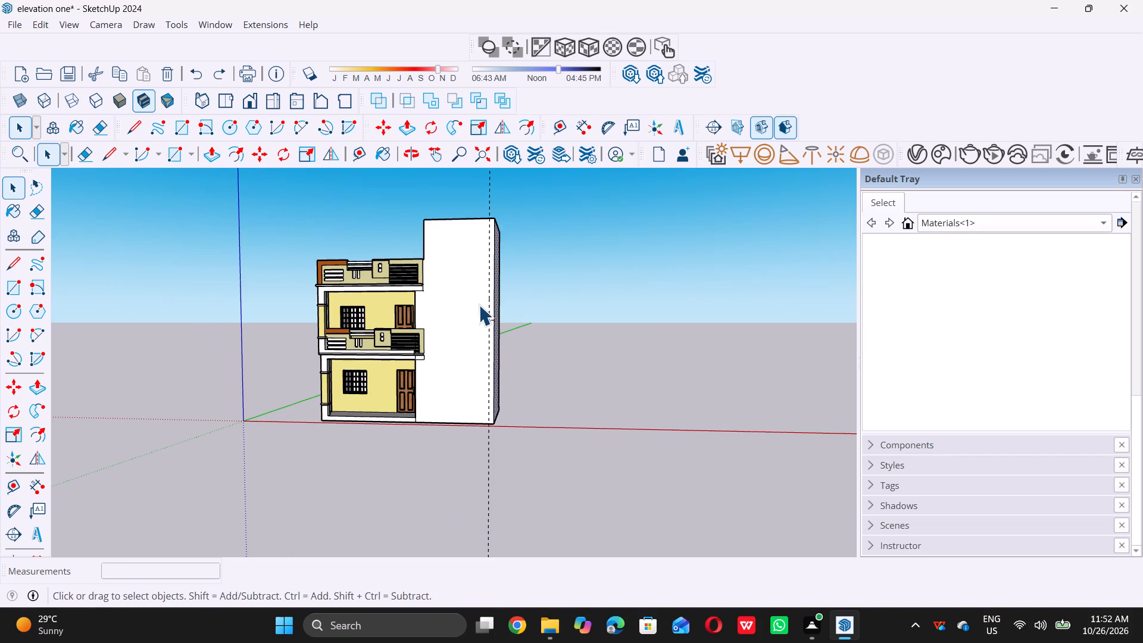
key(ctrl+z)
Place a vertical Tape Measure guide 1' in from the outer edge of the side block's front face.
middle_drag(457, 320, 476, 325)
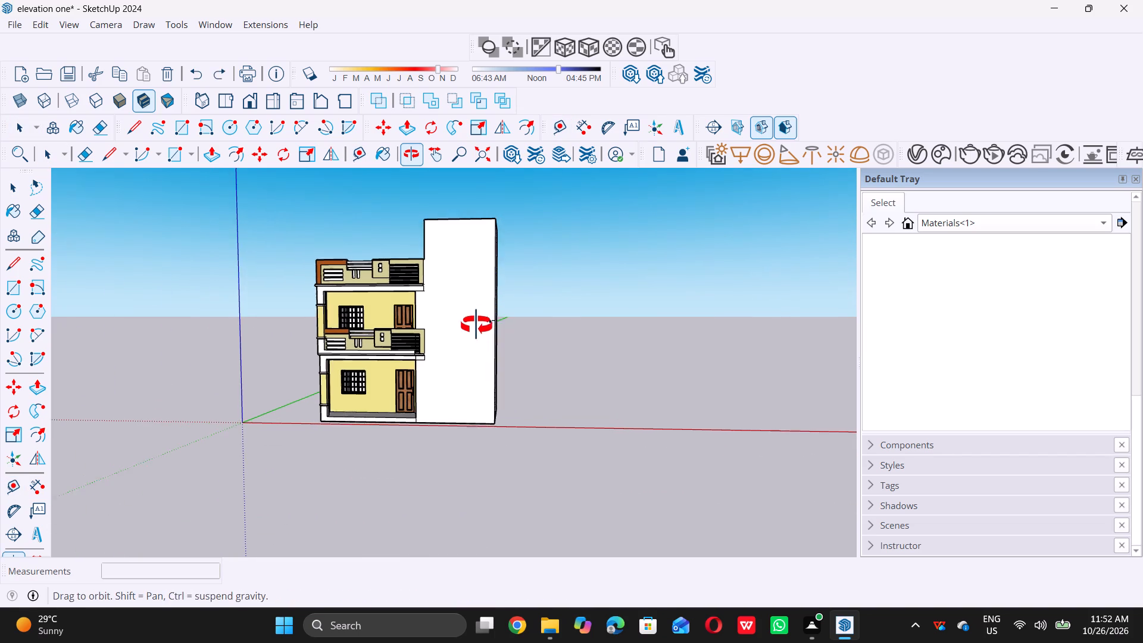
middle_drag(476, 325, 479, 325)
key(t)
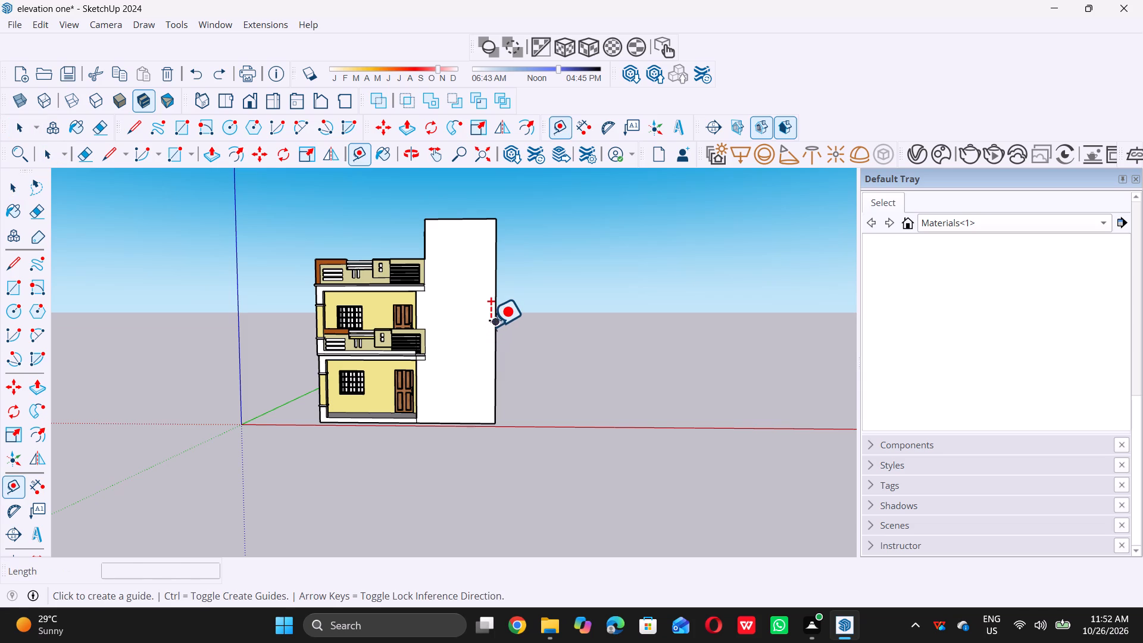
click(496, 334)
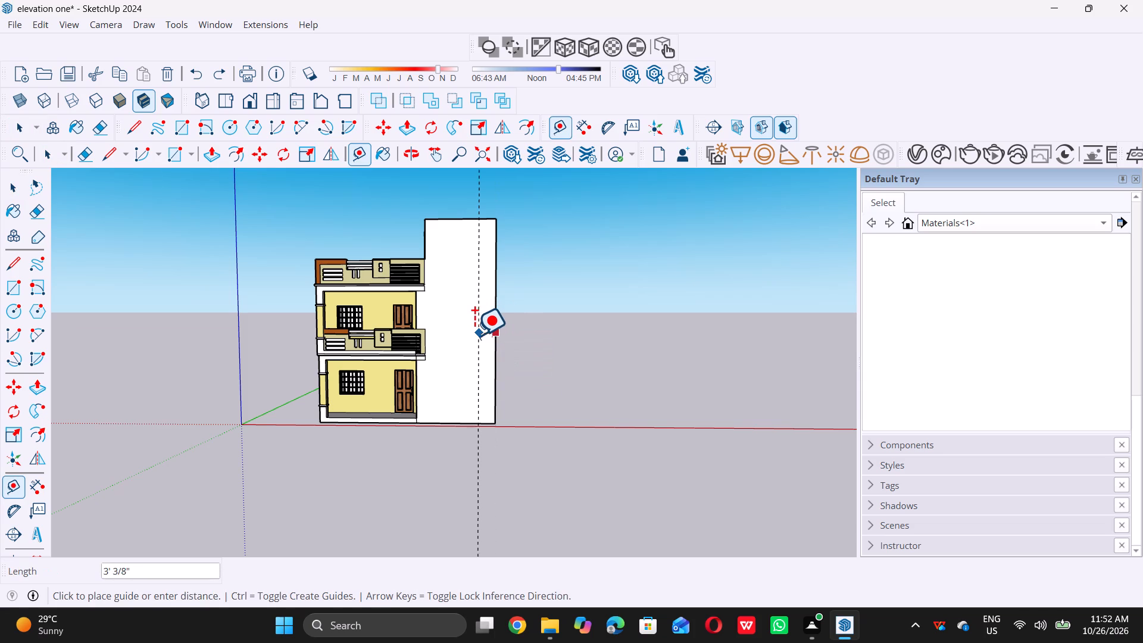
text(1')
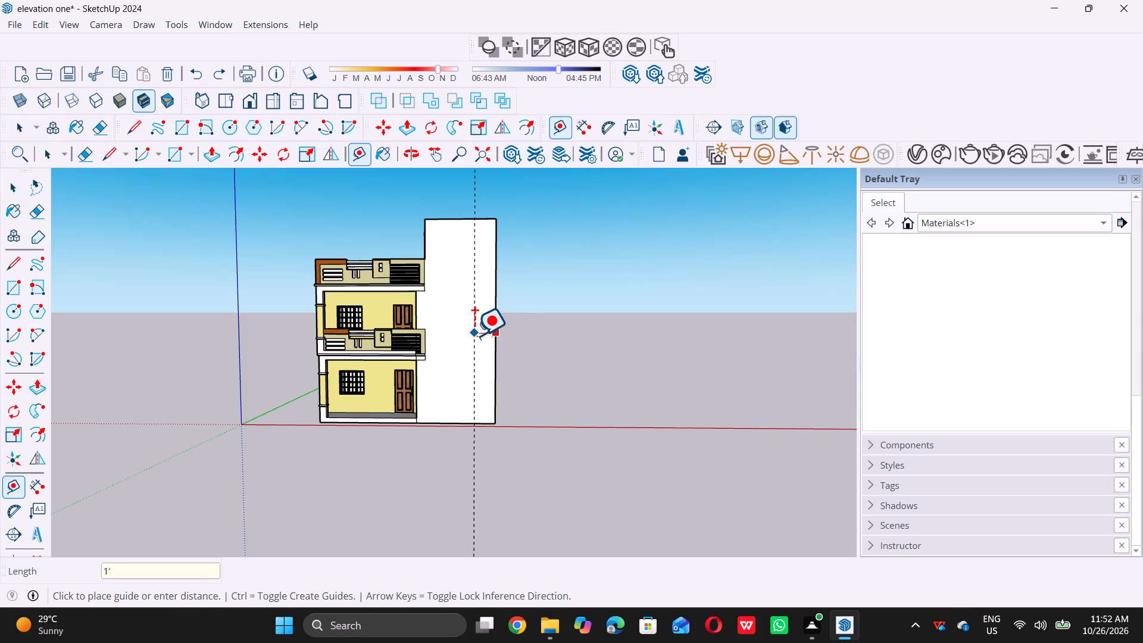
key(Return)
Place a horizontal Tape Measure guide 1' below the top edge of the side block's front face.
scroll(469, 207, up, 5)
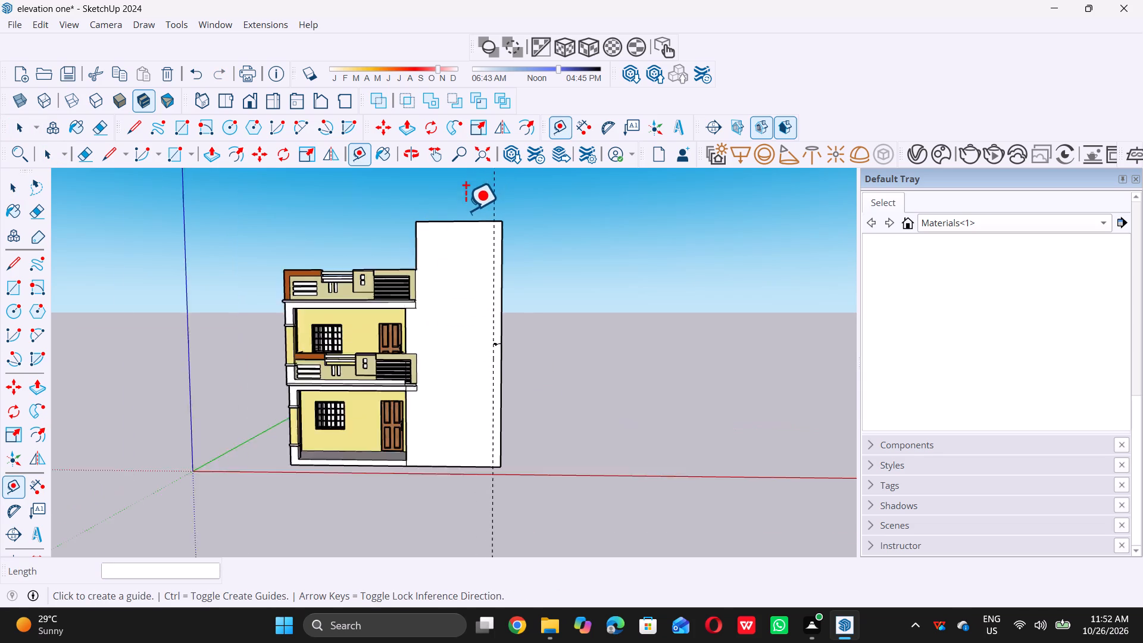
click(463, 224)
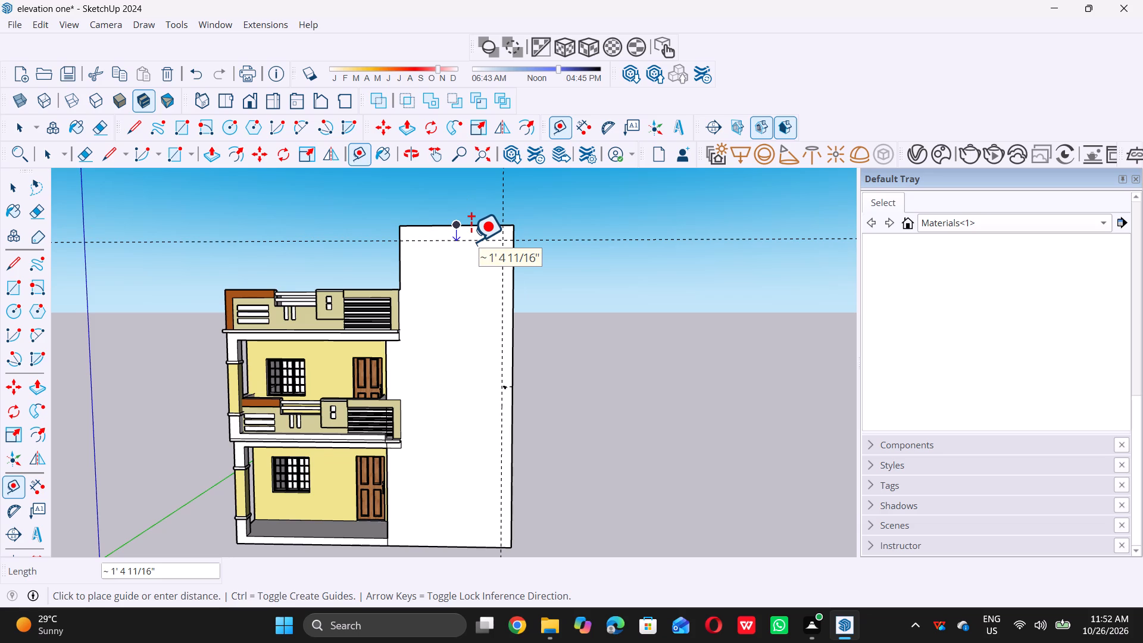
text(1')
key(Return)
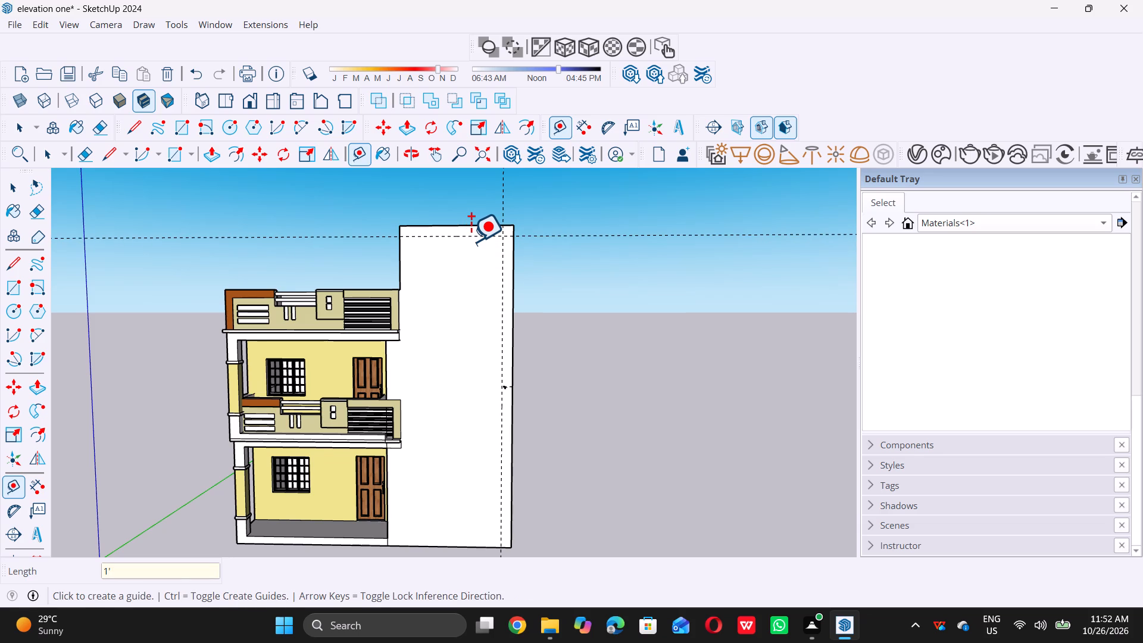
key(space)
Draw a 1' by 10' 8 5/8" rectangle across the top of the side block's front face, down to the horizontal guide.
key(r)
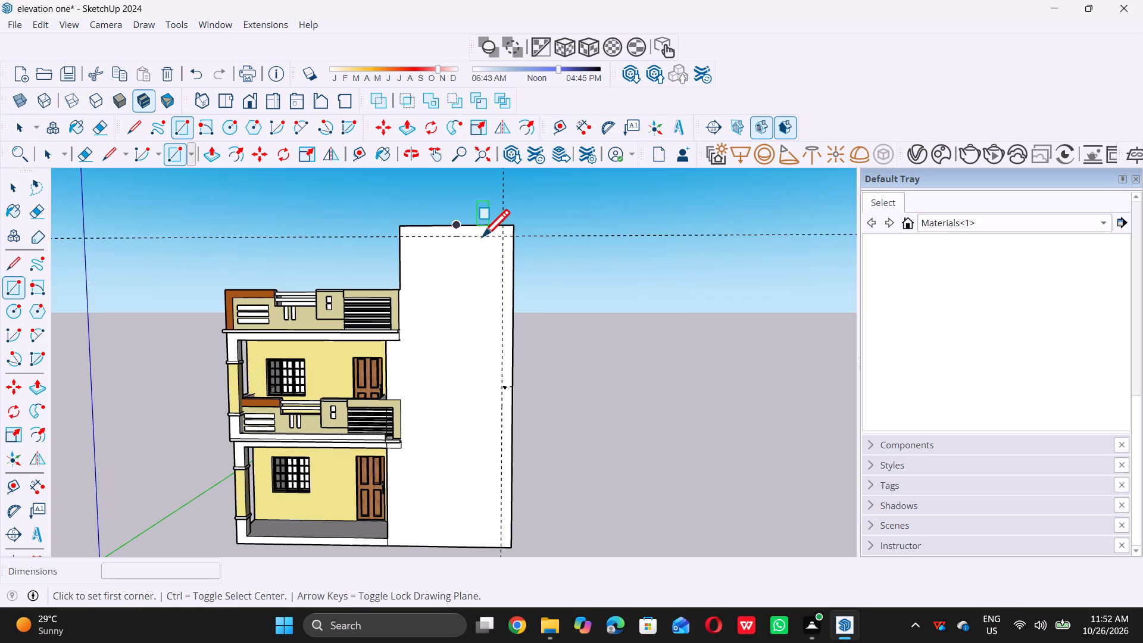
click(404, 238)
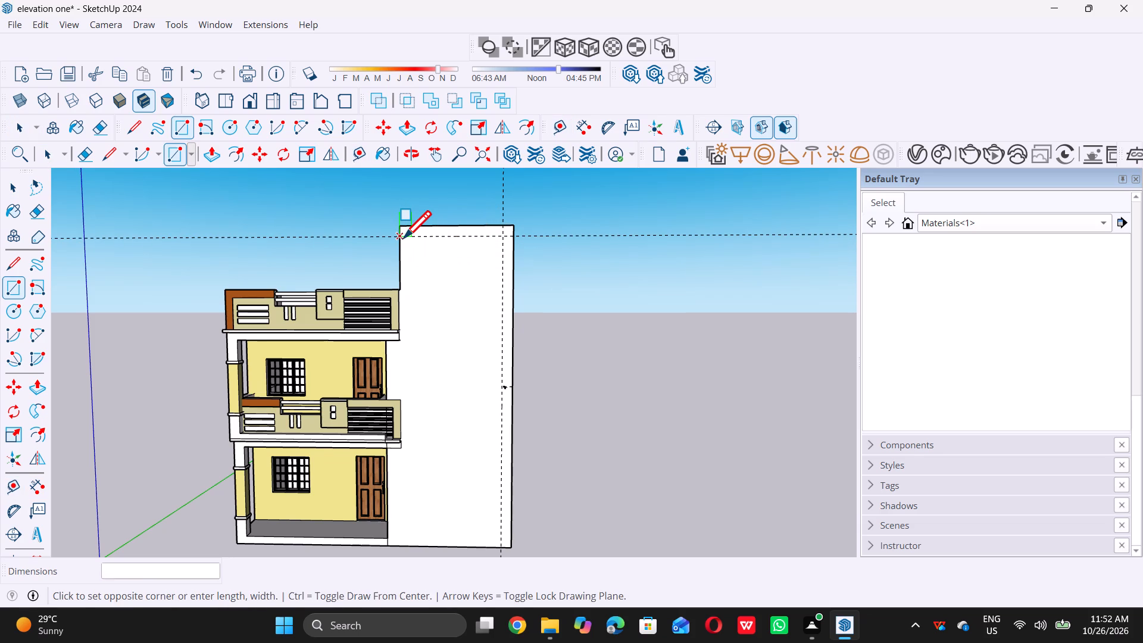
click(515, 226)
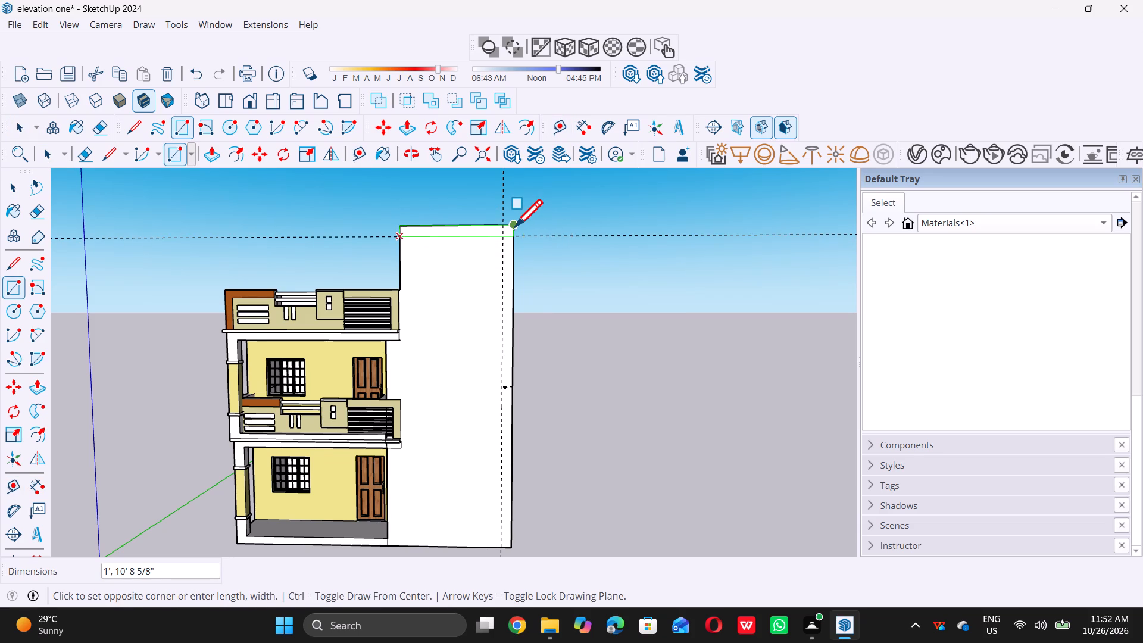
Draw a full-height rectangle about 1' by 31' between the vertical guide and the outer edge of the side block's front face.
scroll(512, 245, up, 6)
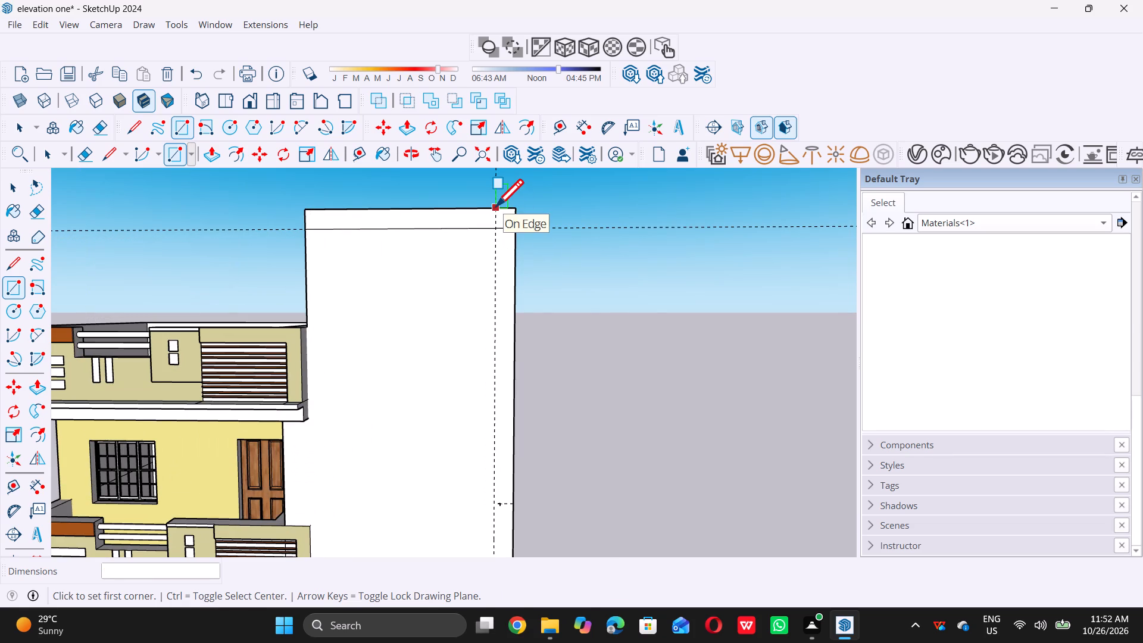
click(496, 206)
scroll(505, 205, down, 11)
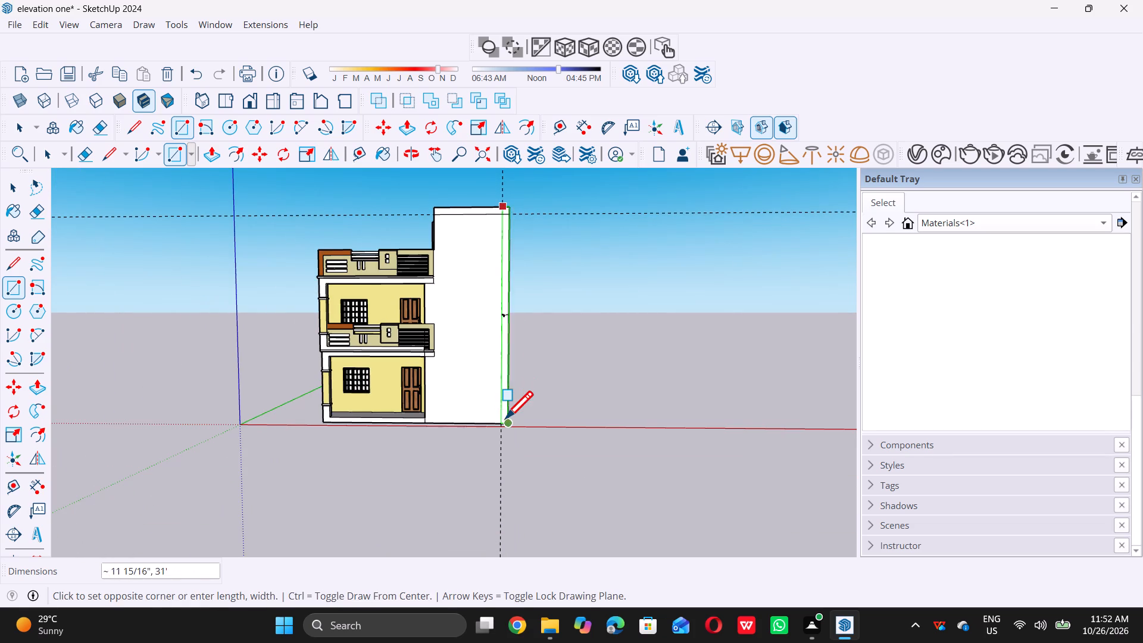
scroll(505, 418, up, 10)
click(514, 430)
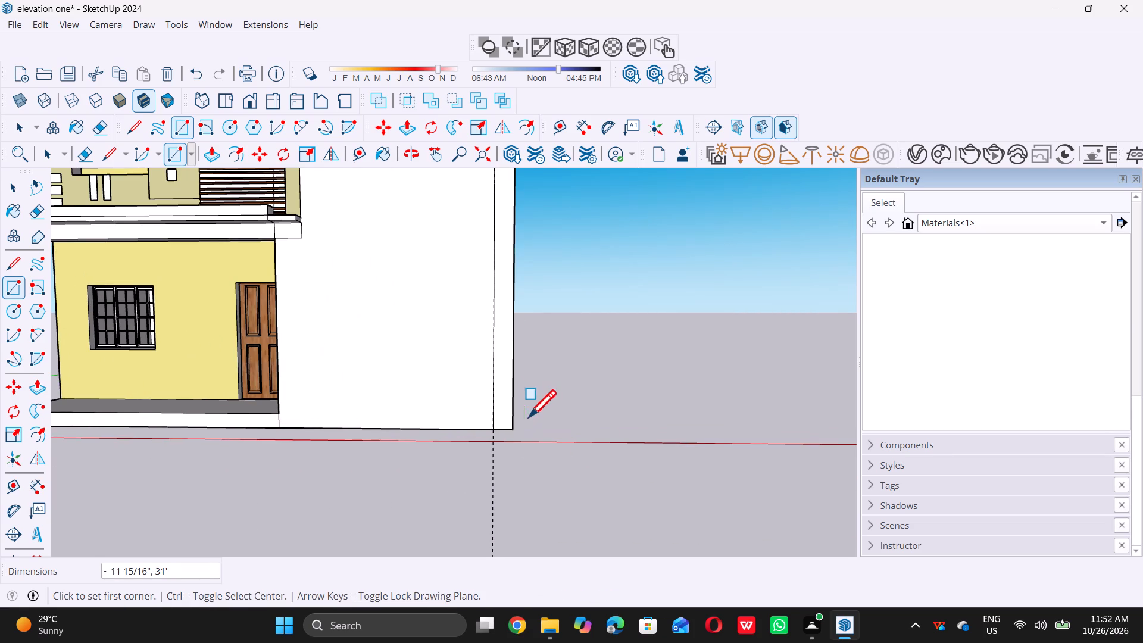
key(space)
Delete all guides in the model.
scroll(520, 423, down, 6)
middle_drag(436, 424, 607, 487)
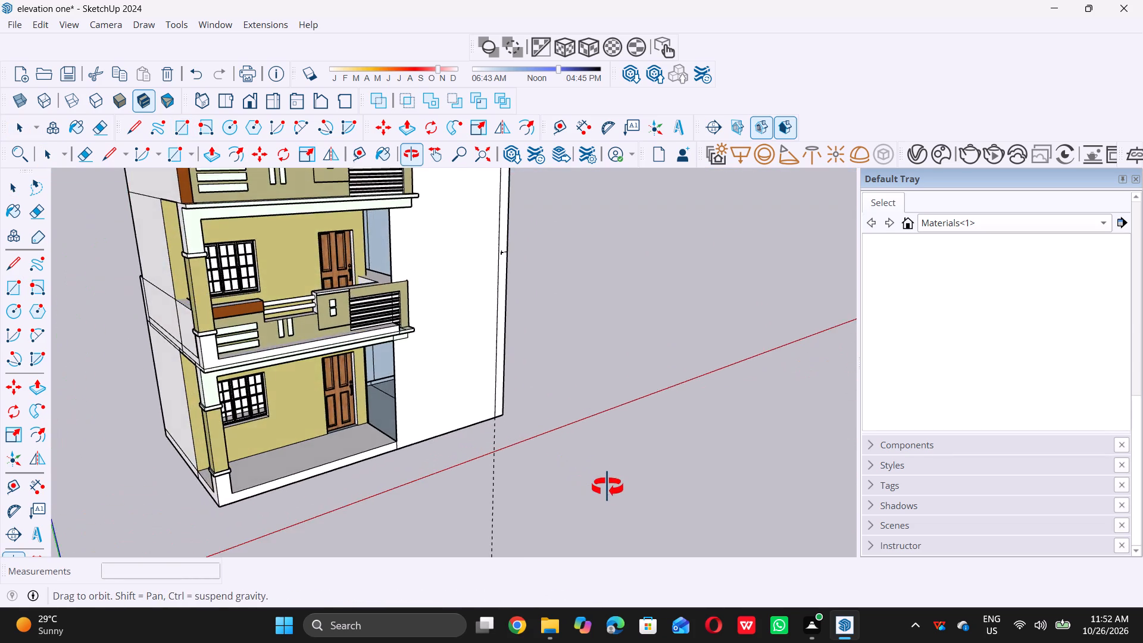
middle_drag(607, 487, 669, 511)
scroll(602, 514, down, 7)
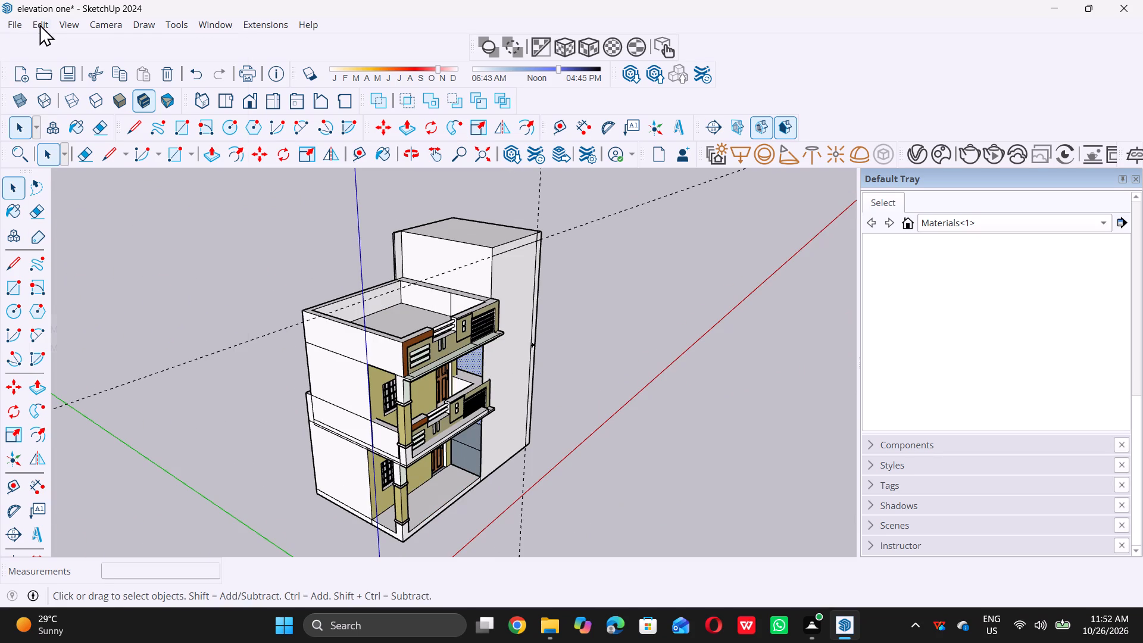
click(39, 24)
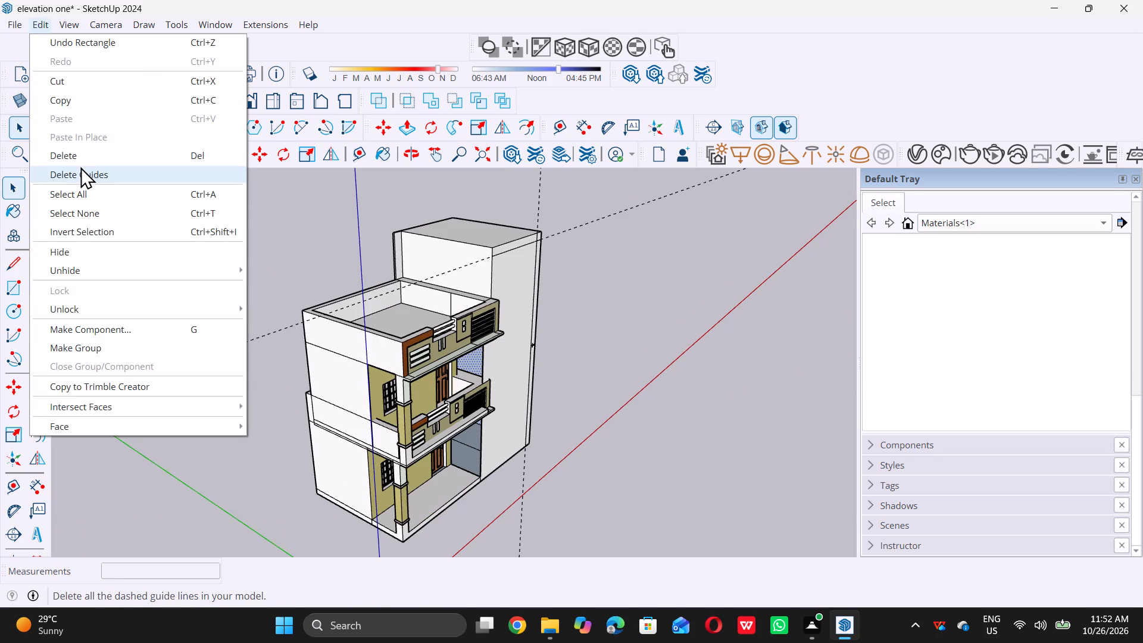
click(85, 168)
Erase the two overlapping line segments where the border strips cross at the top outer corner of the side block's front face.
scroll(79, 173, down, 6)
middle_drag(326, 236, 295, 239)
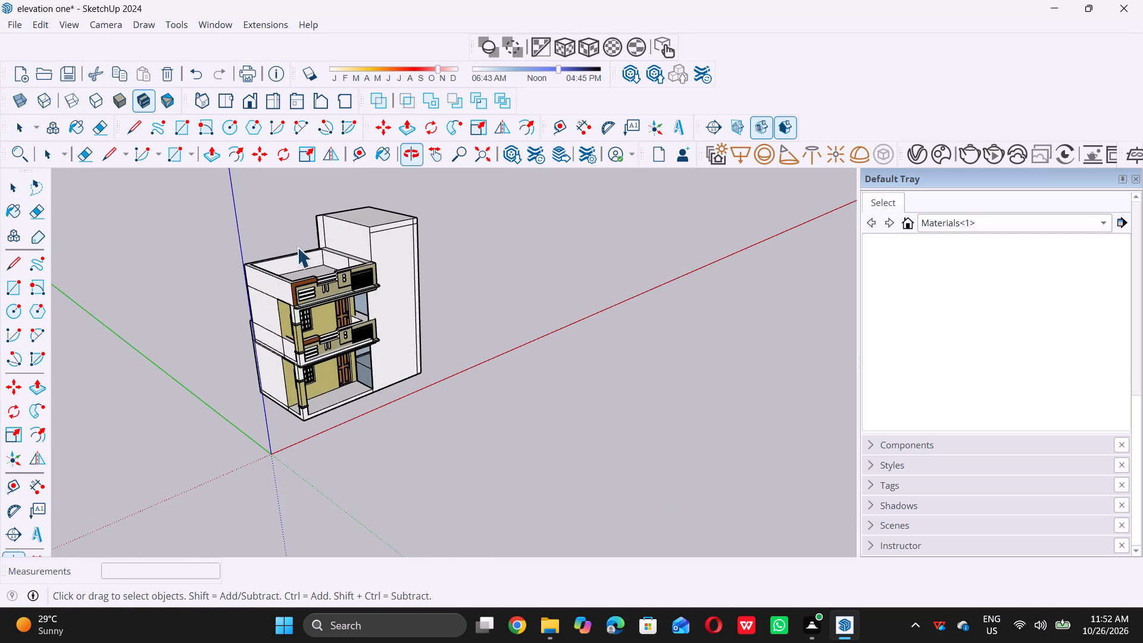
scroll(383, 291, down, 5)
scroll(411, 272, up, 20)
scroll(411, 272, up, 3)
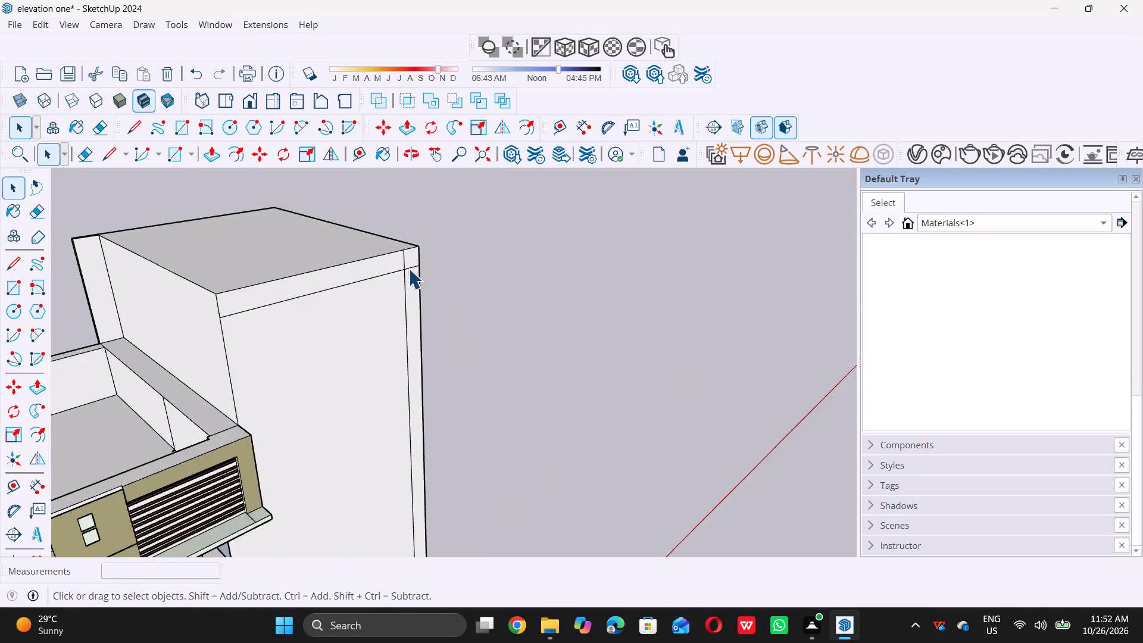
scroll(408, 269, up, 10)
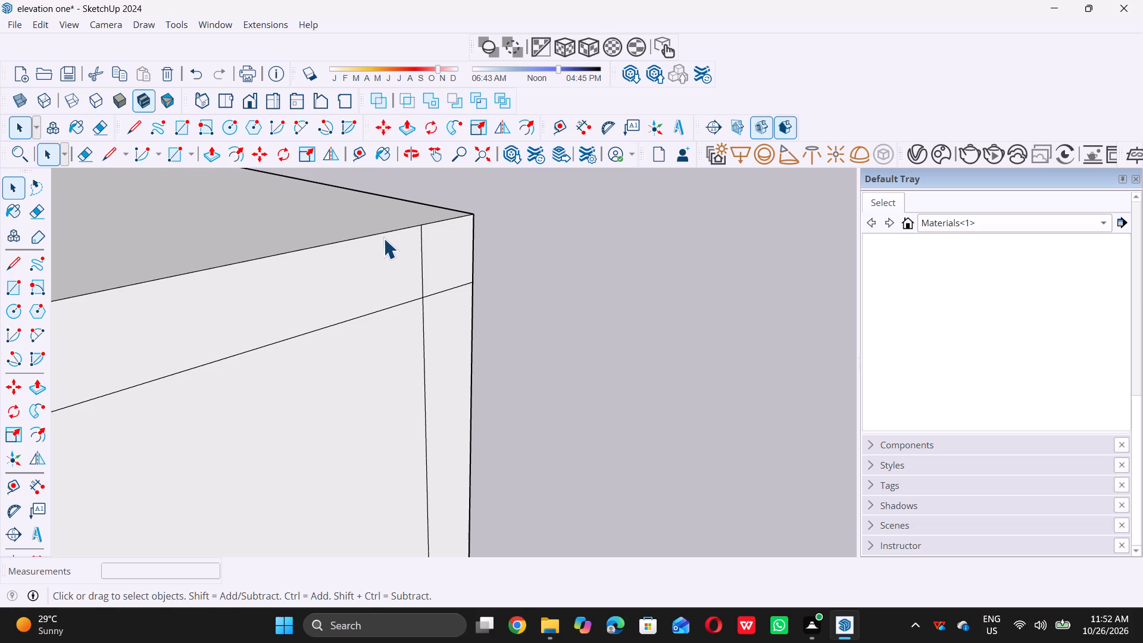
key(e)
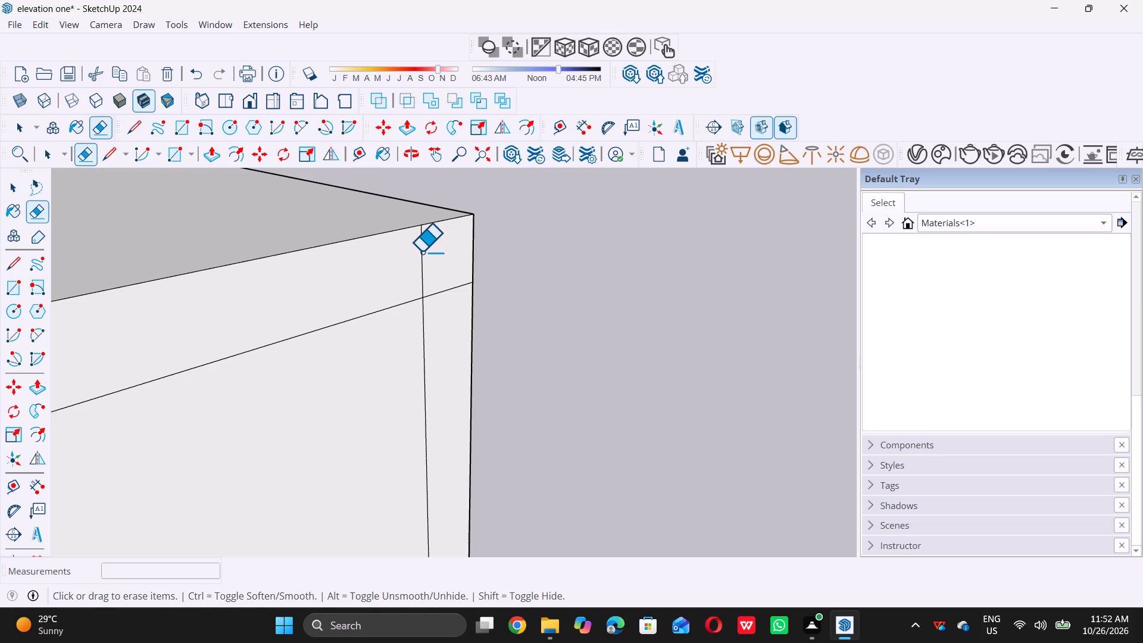
click(421, 251)
click(441, 291)
scroll(424, 285, down, 13)
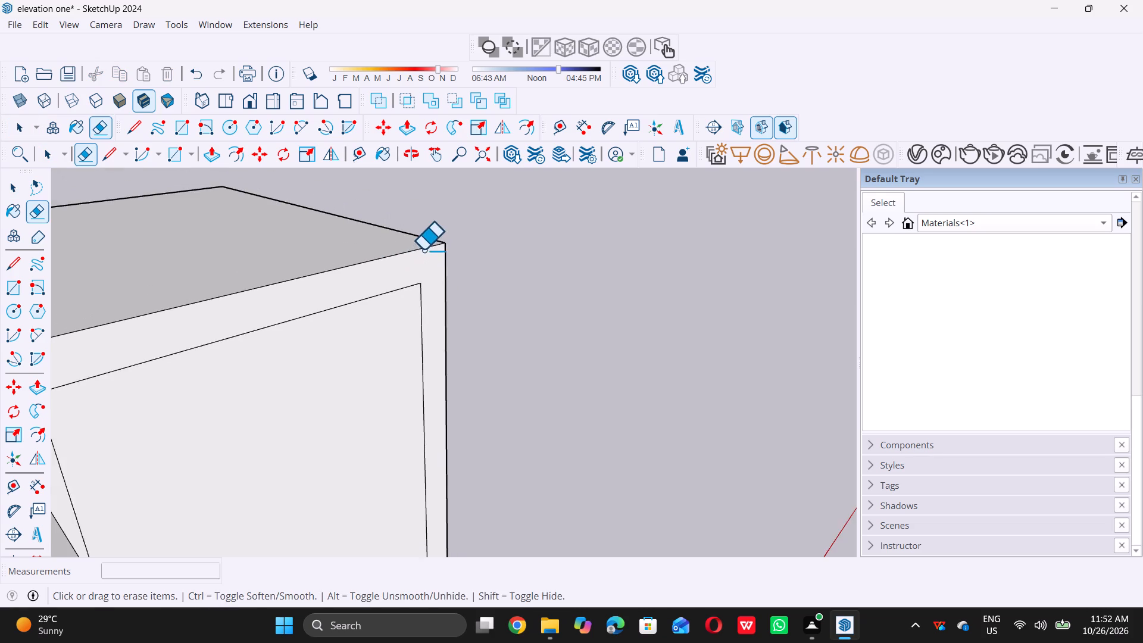
scroll(423, 249, down, 18)
scroll(452, 441, up, 6)
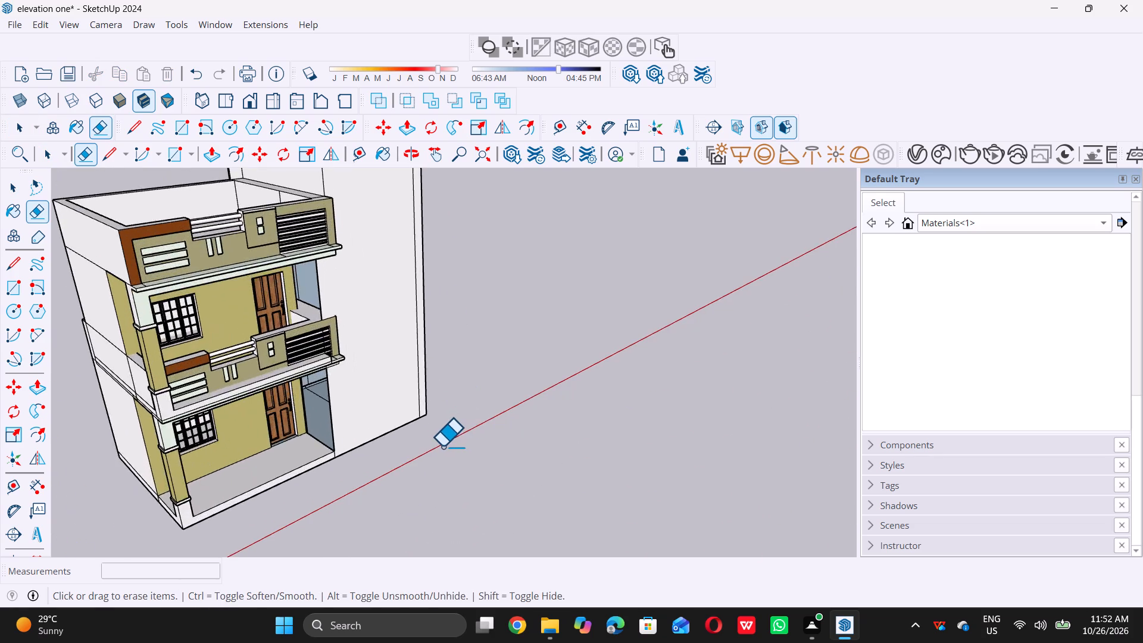
scroll(442, 446, down, 8)
key(space)
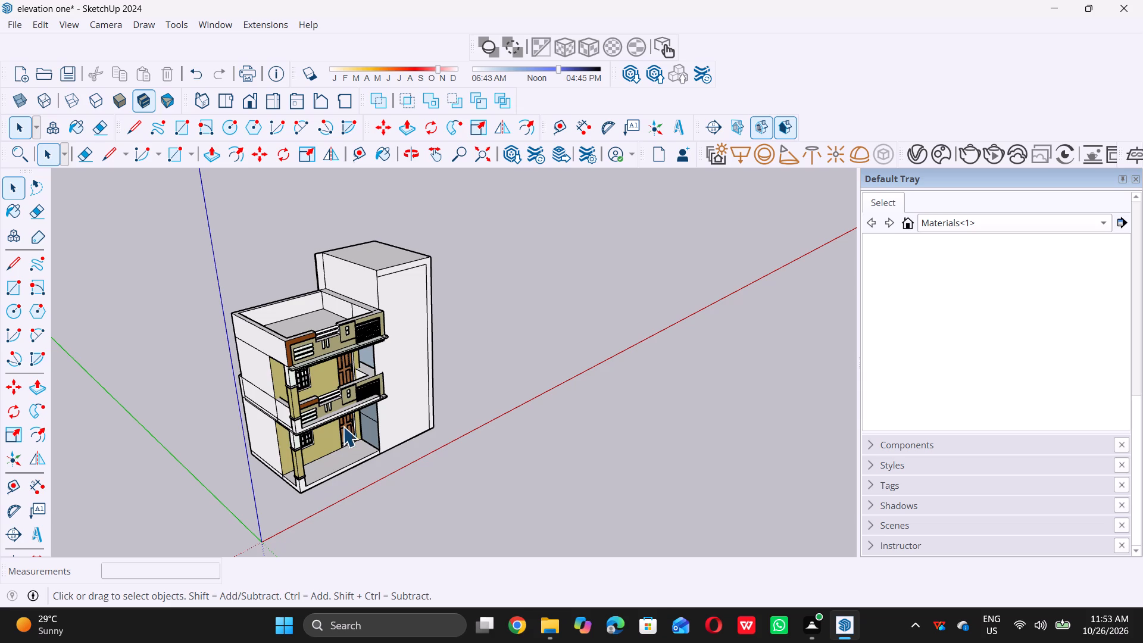
Push/Pull the L-shaped border strip on the side block's front face outward by 9".
scroll(316, 422, down, 2)
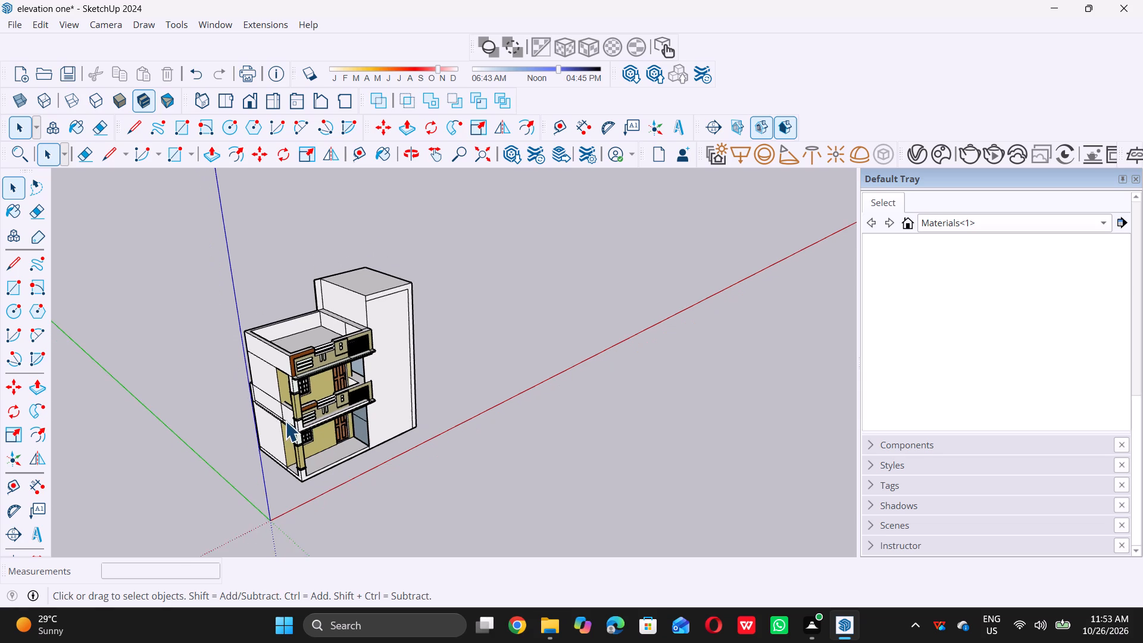
scroll(285, 421, down, 1)
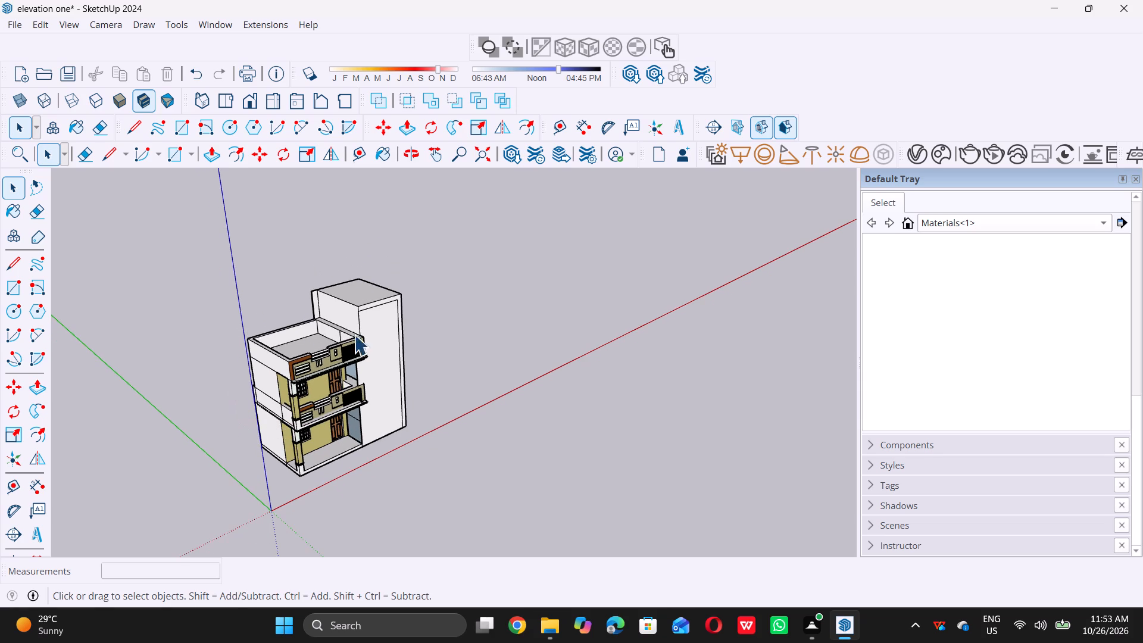
middle_drag(360, 333, 392, 322)
scroll(385, 314, up, 17)
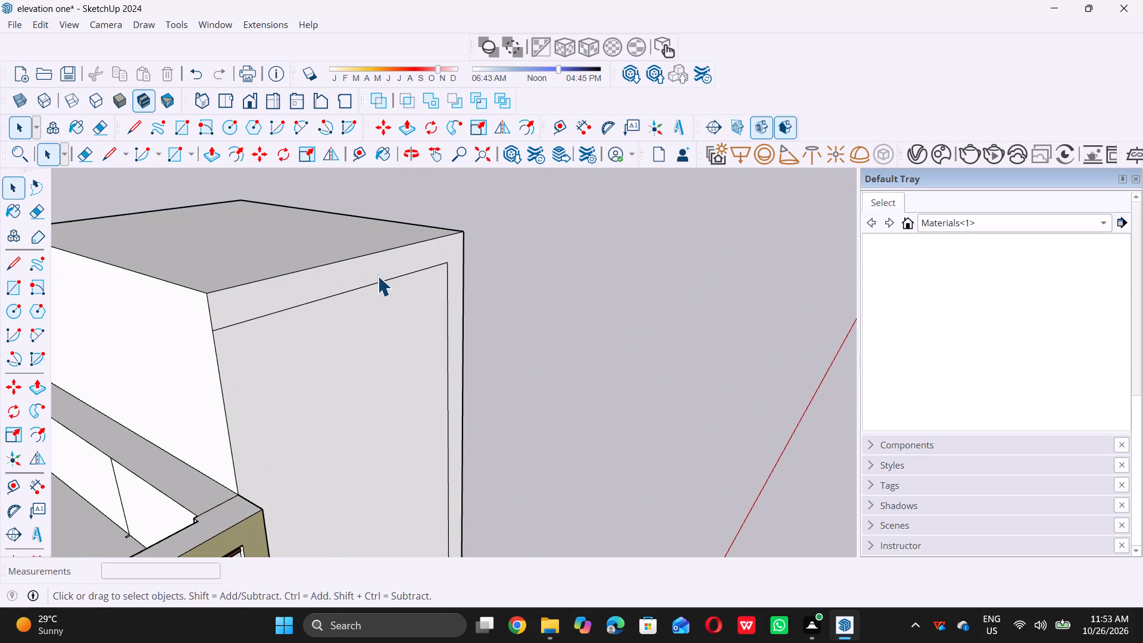
click(377, 271)
key(p)
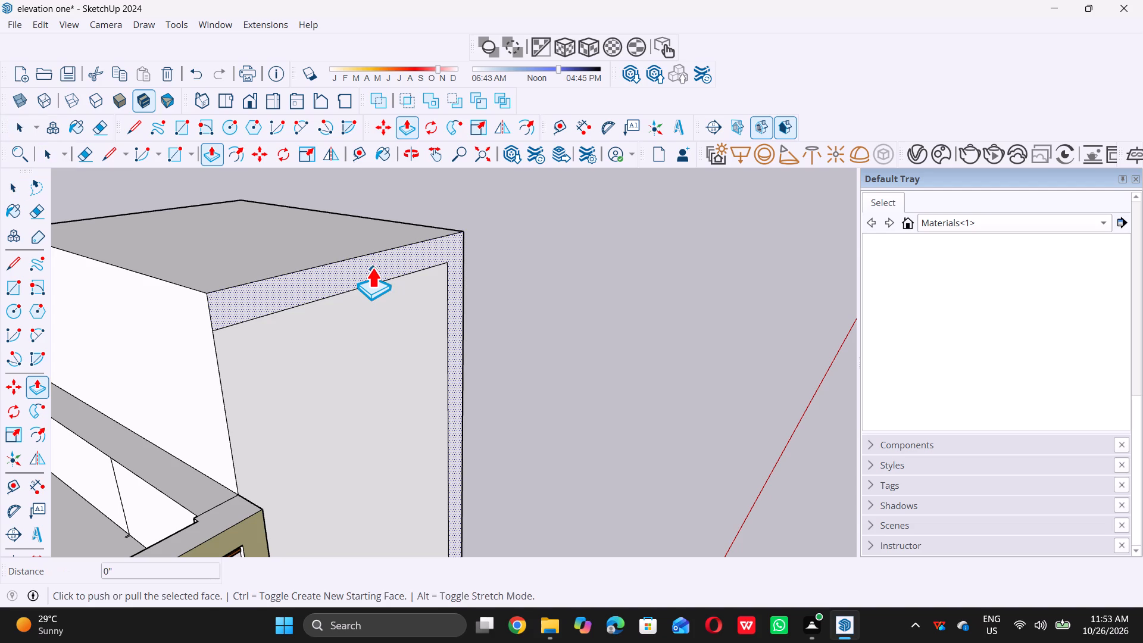
click(373, 266)
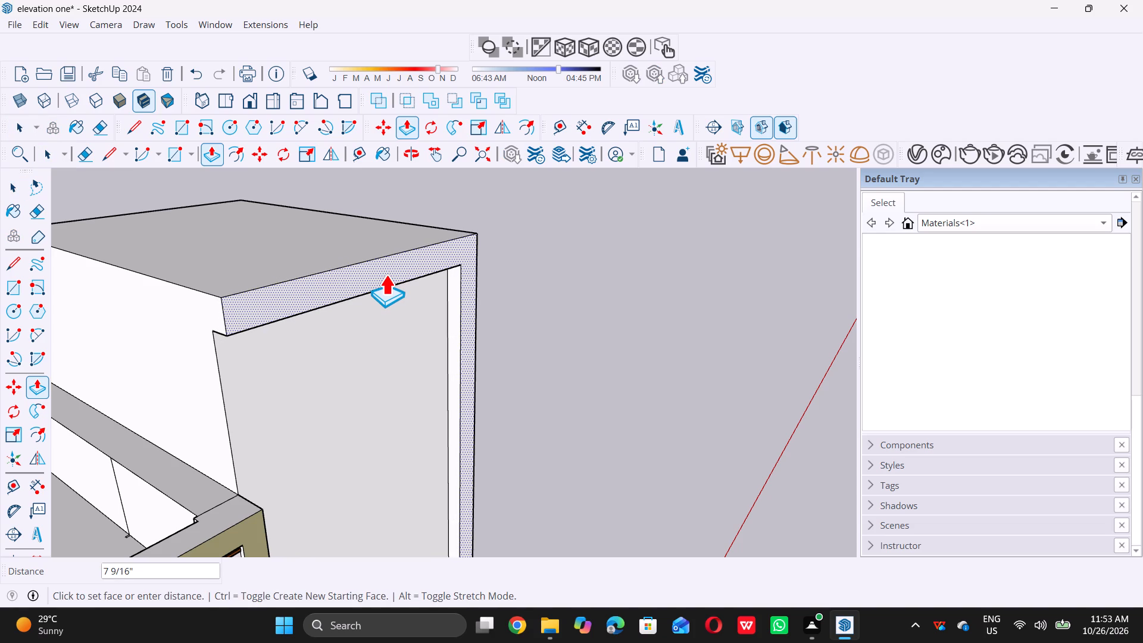
key(9)
key(shift+quotedbl)
key(Return)
key(space)
Place a vertical Tape Measure guide on the side block's recessed front face, 2' in from the vertical border strip's inner edge.
scroll(391, 273, down, 3)
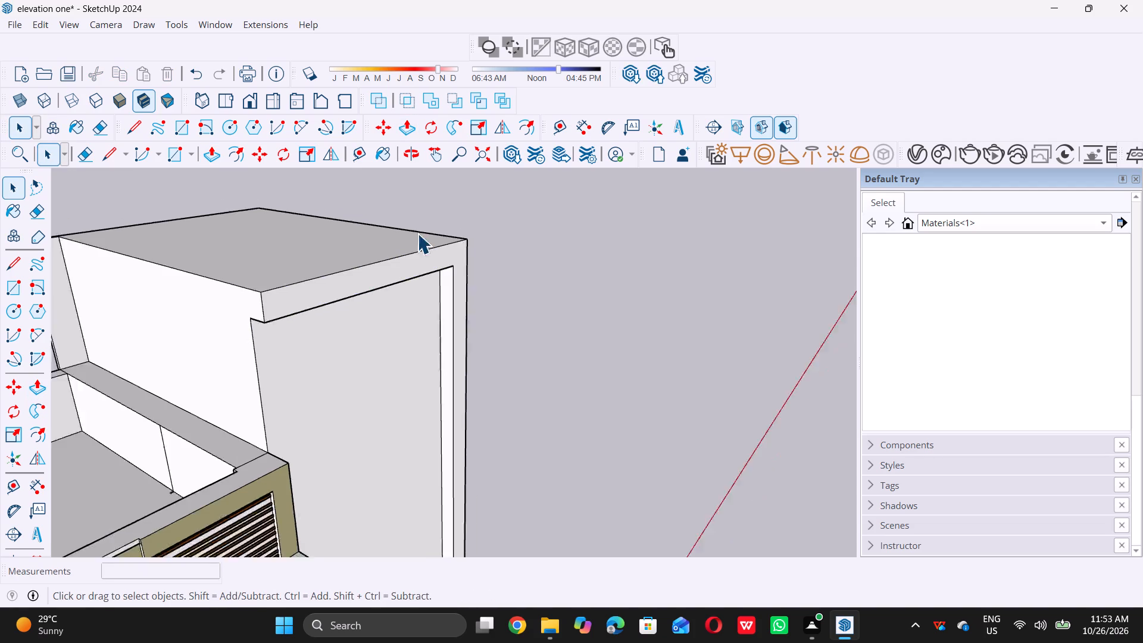
scroll(417, 233, down, 3)
middle_drag(502, 364, 288, 309)
scroll(288, 310, down, 11)
middle_drag(334, 369, 318, 354)
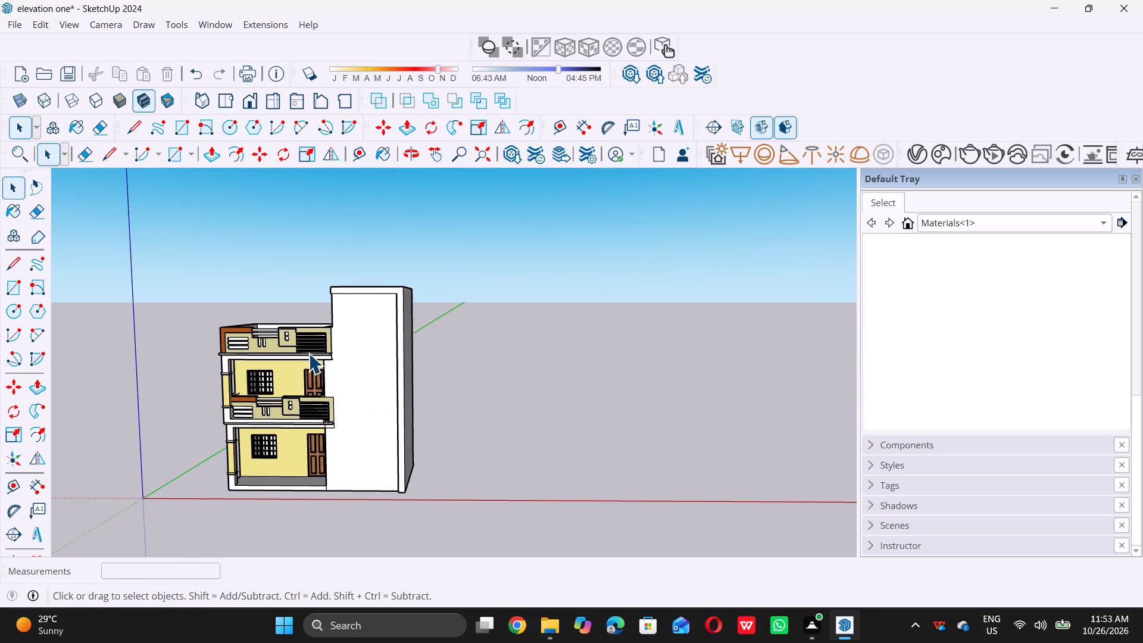
middle_drag(283, 382, 339, 367)
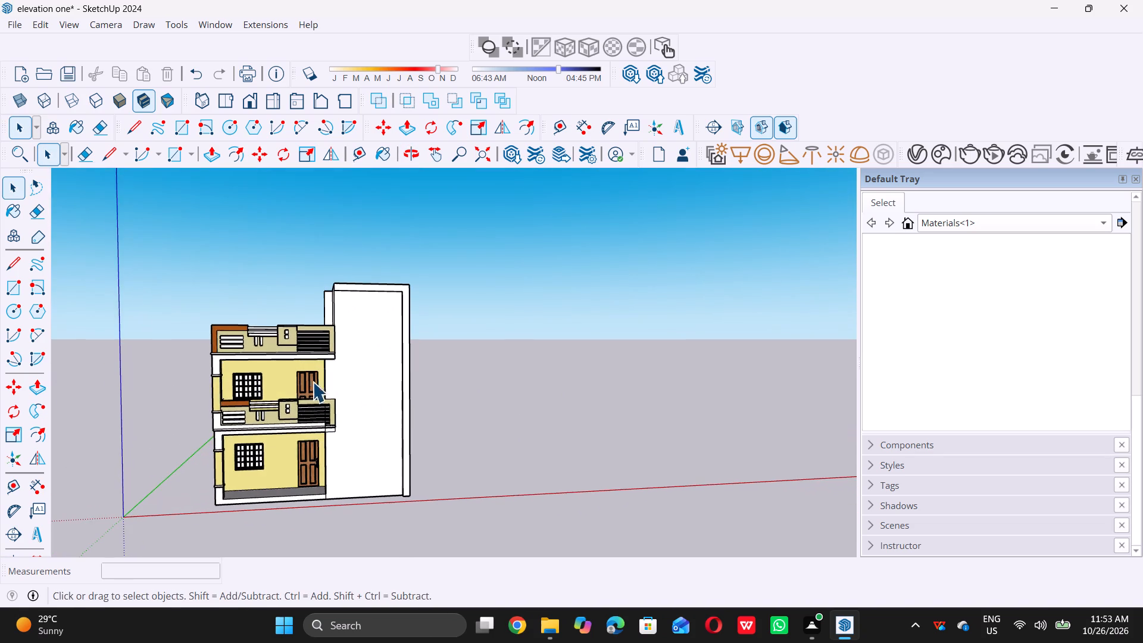
scroll(305, 392, down, 5)
middle_drag(276, 427, 358, 453)
scroll(359, 452, up, 6)
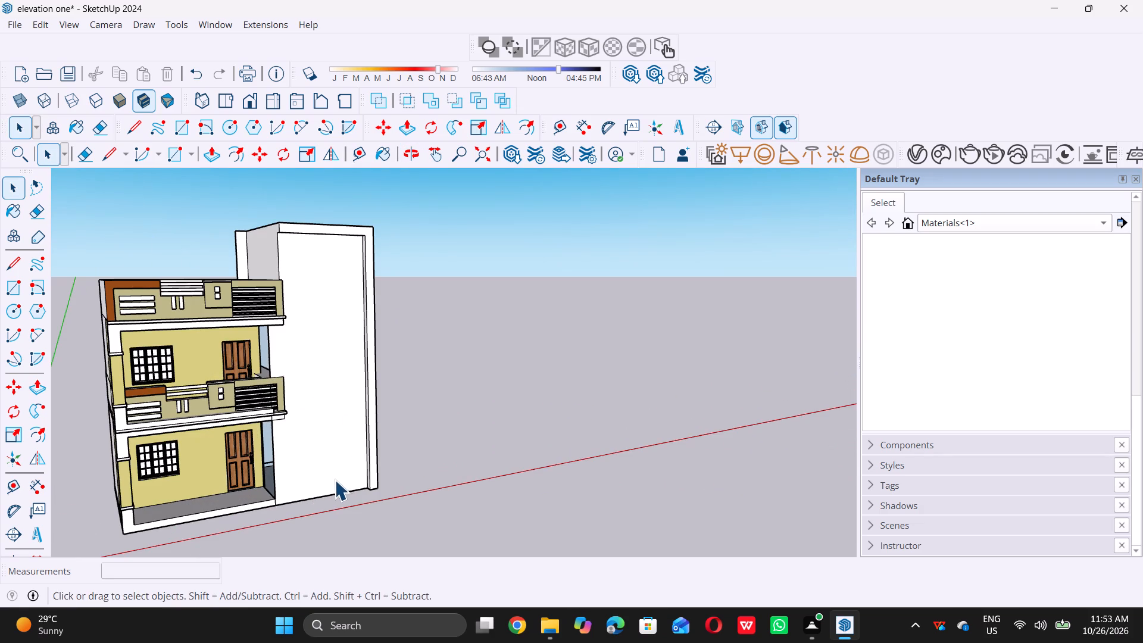
middle_drag(328, 416, 235, 428)
scroll(320, 384, up, 1)
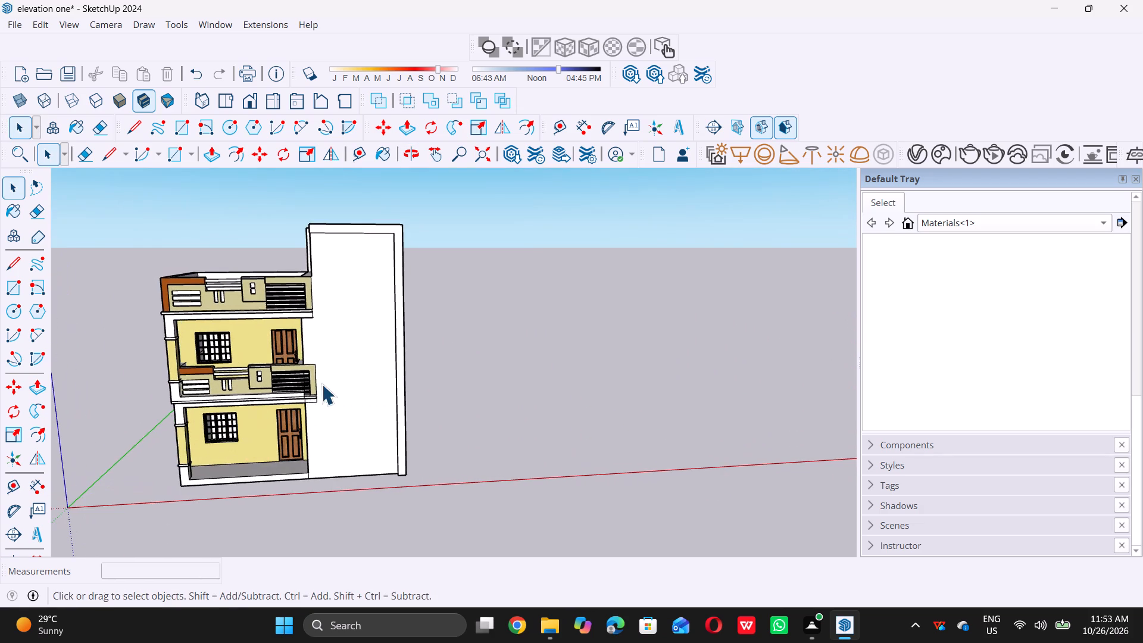
middle_drag(355, 368, 413, 380)
scroll(402, 377, up, 7)
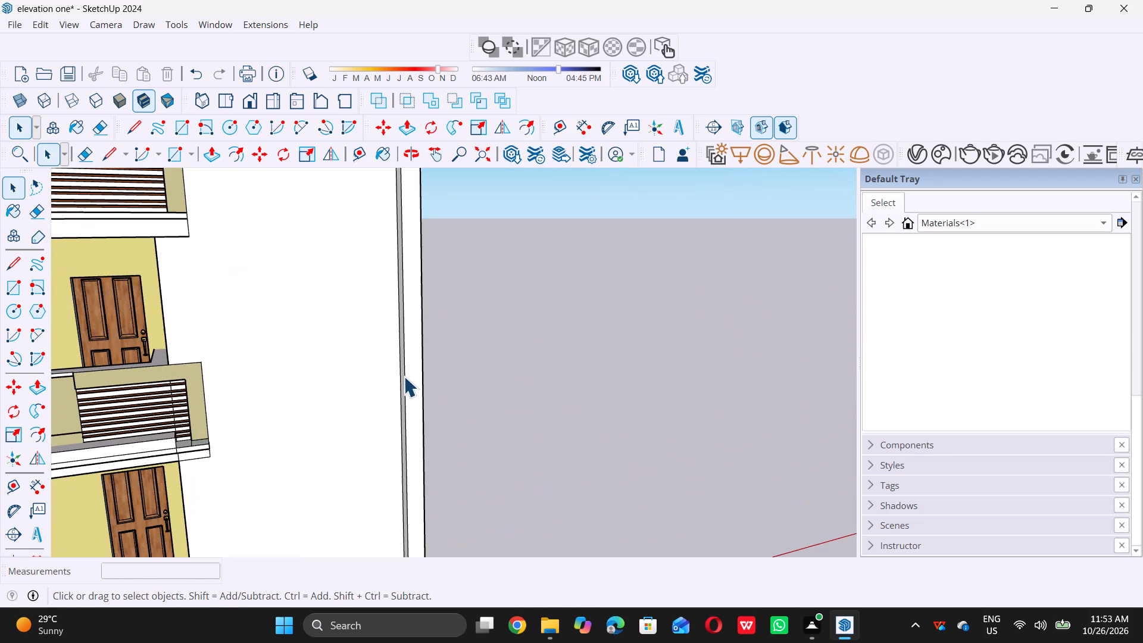
key(t)
click(396, 355)
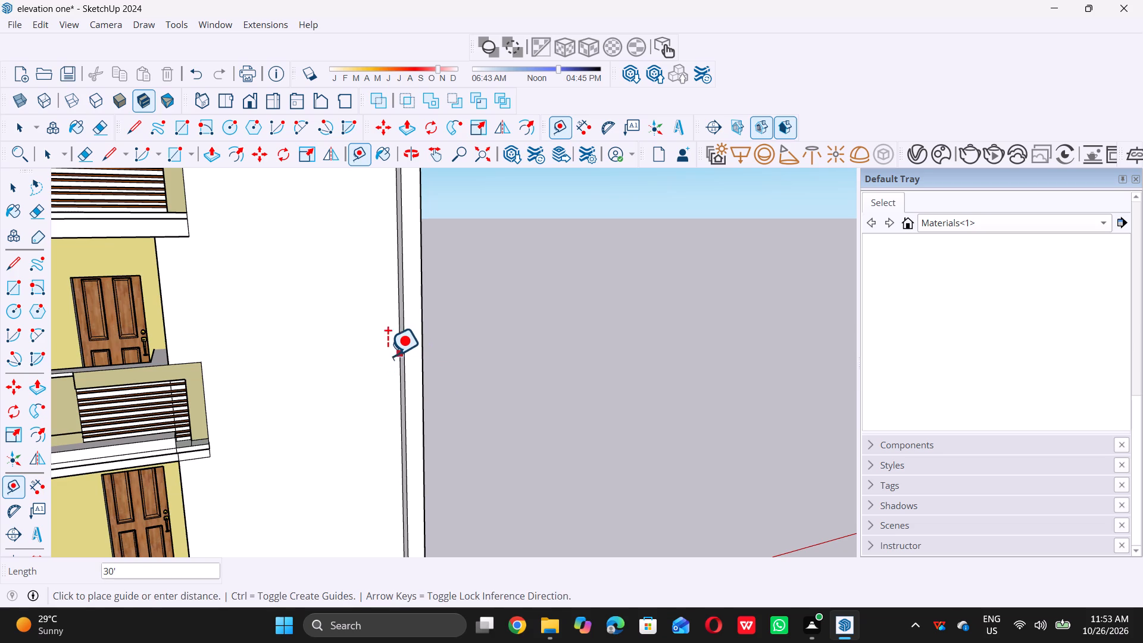
text(2')
key(Return)
key(space)
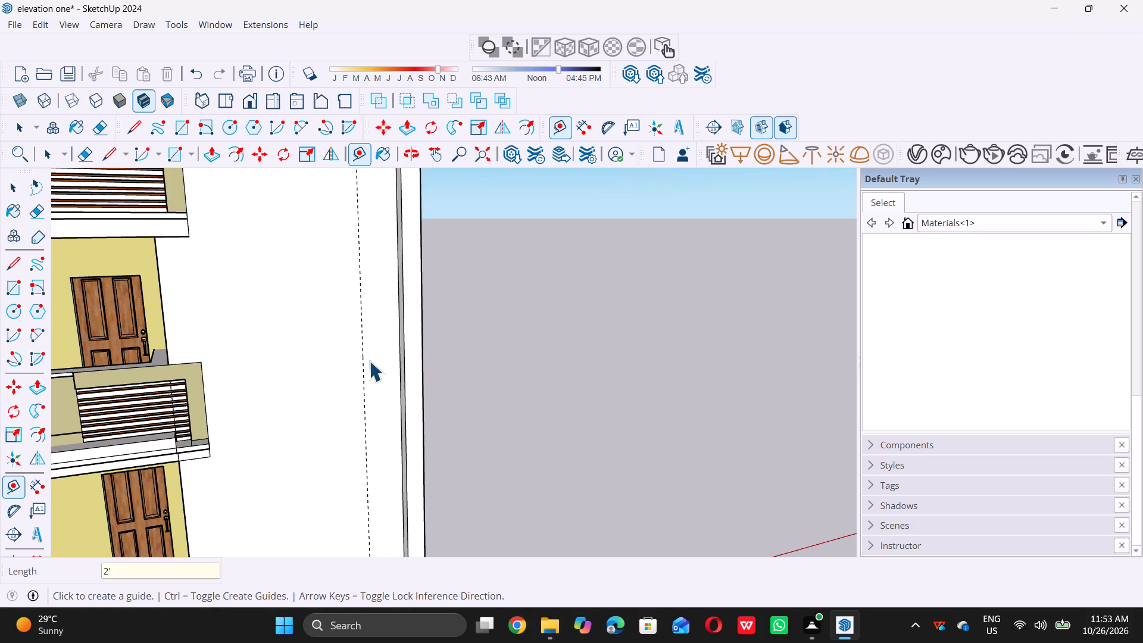
Draw a vertical line about 30' long along the guide, from the underside of the top border to the side block's base.
scroll(370, 366, down, 5)
middle_drag(252, 368, 188, 380)
scroll(257, 459, down, 4)
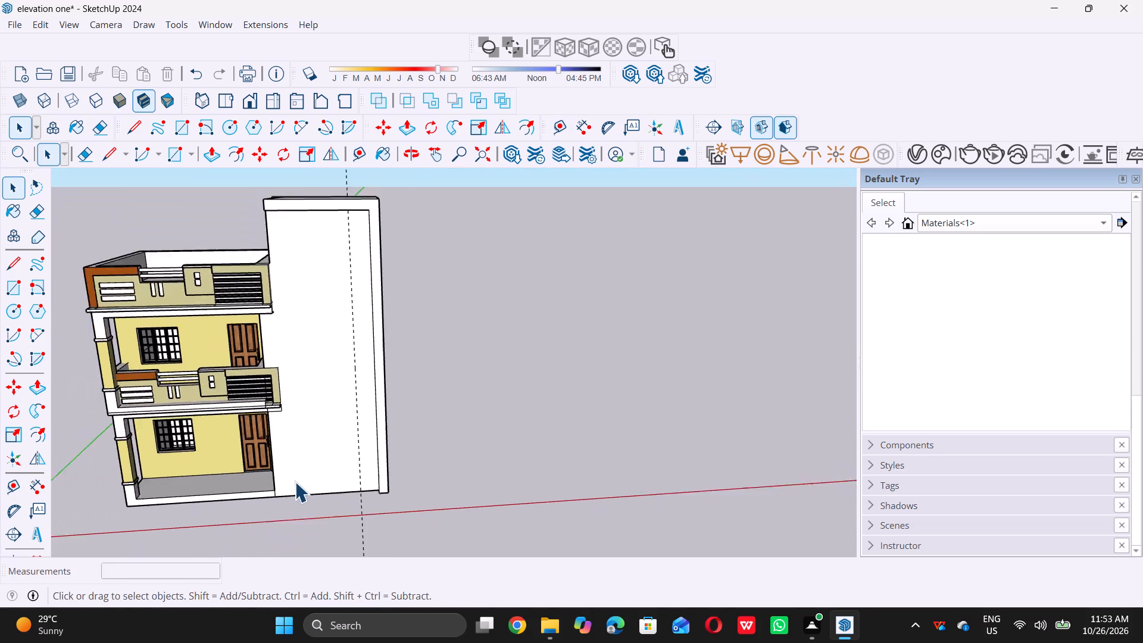
scroll(295, 482, down, 2)
middle_drag(293, 447, 307, 341)
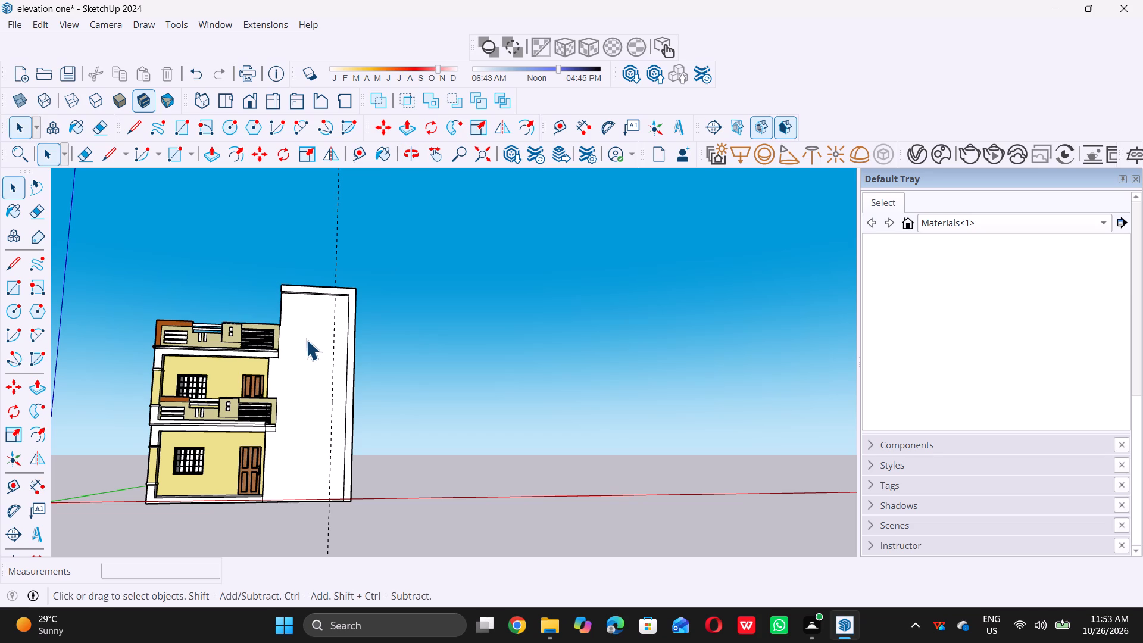
key(l)
scroll(327, 304, up, 12)
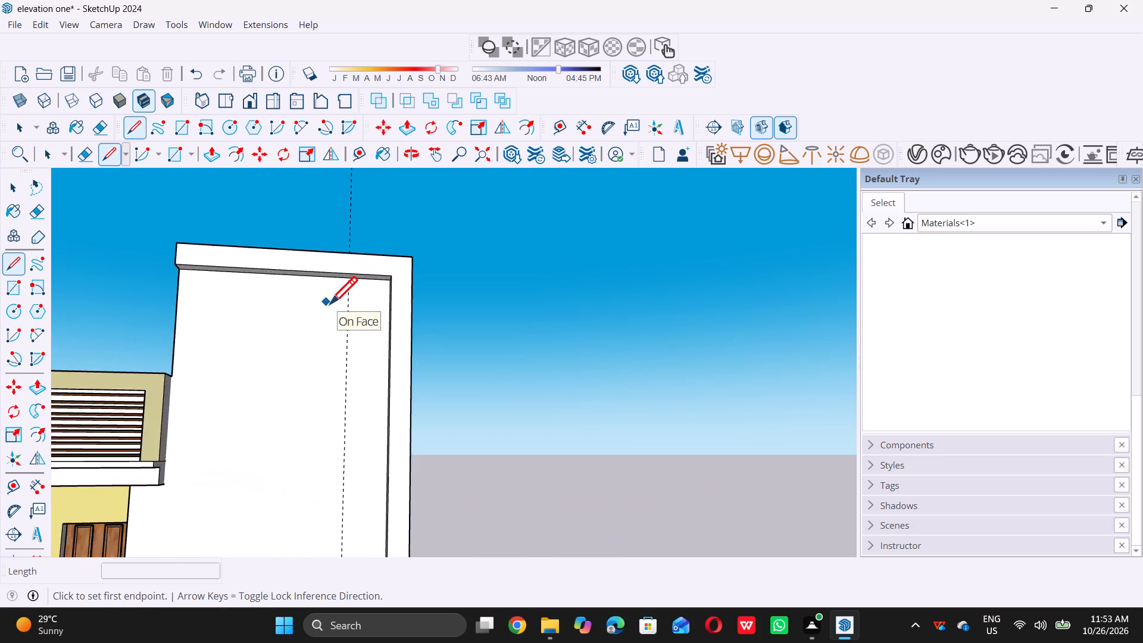
scroll(330, 304, up, 8)
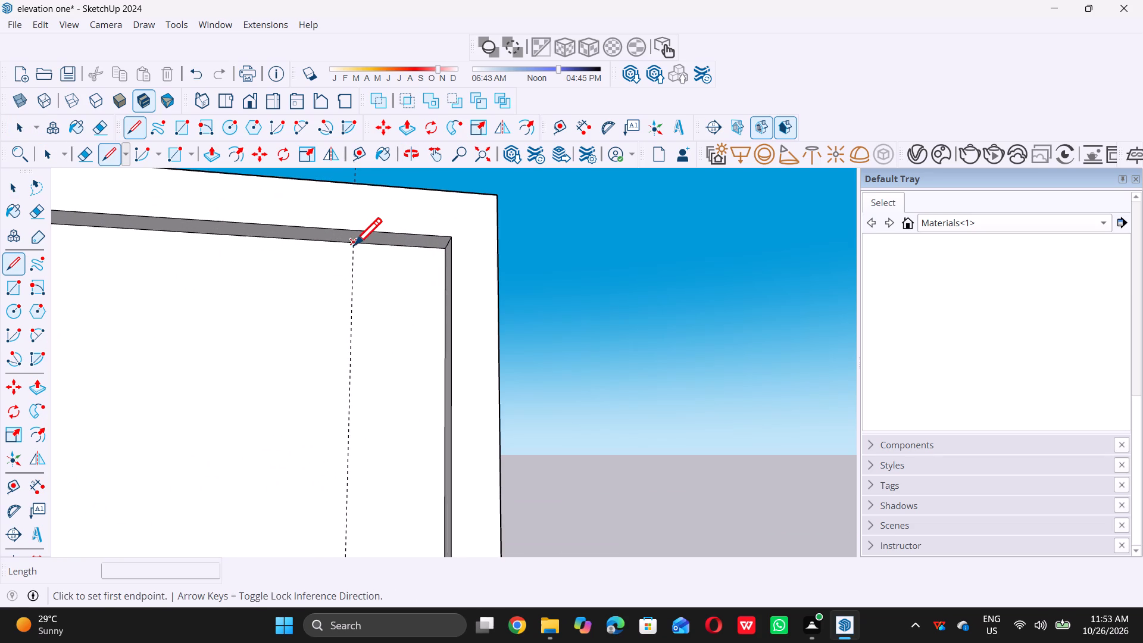
click(354, 245)
scroll(358, 244, down, 19)
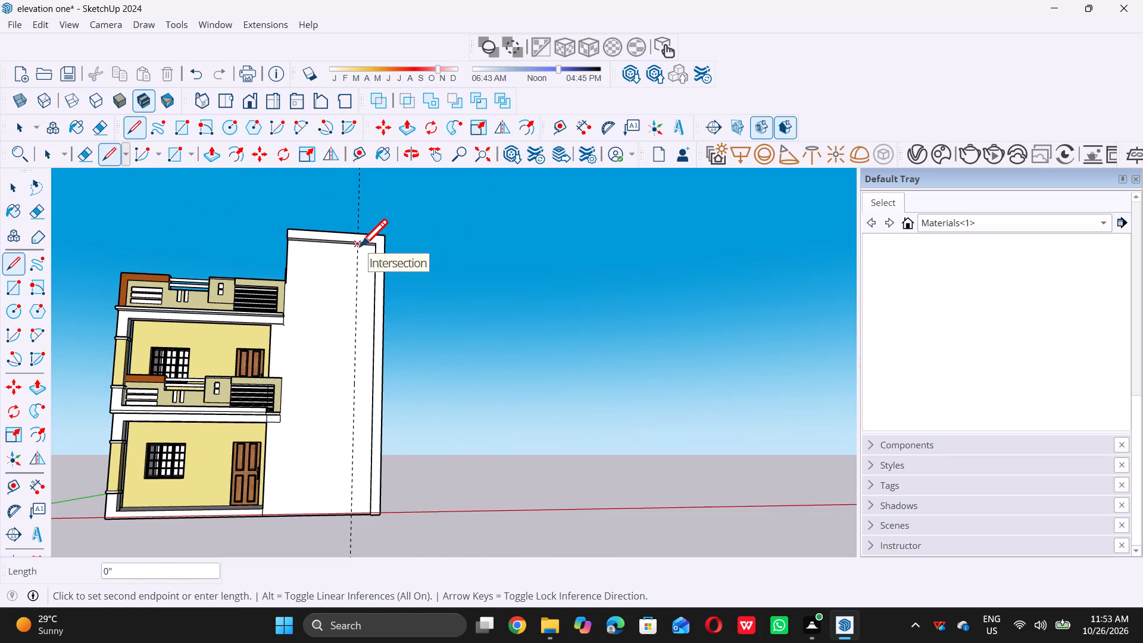
scroll(354, 518, up, 15)
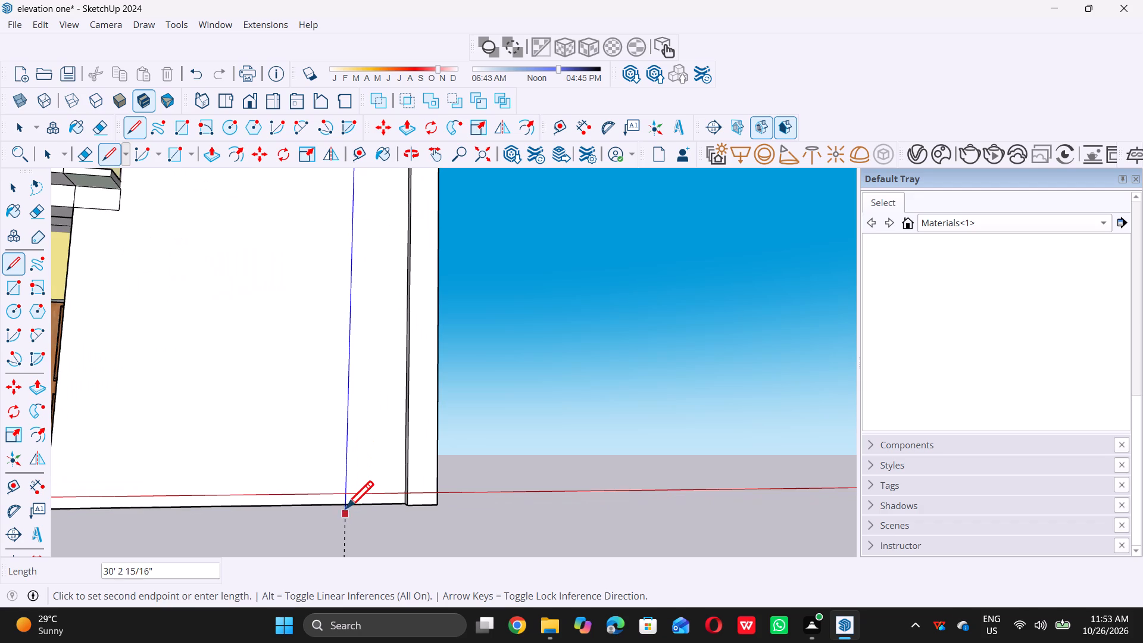
click(349, 506)
key(space)
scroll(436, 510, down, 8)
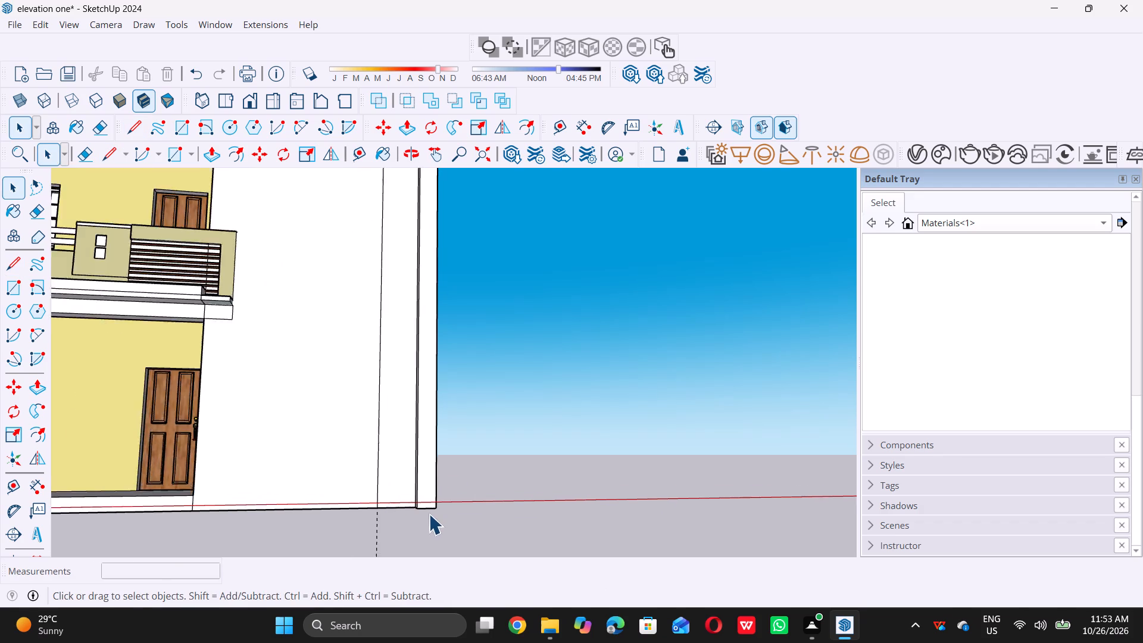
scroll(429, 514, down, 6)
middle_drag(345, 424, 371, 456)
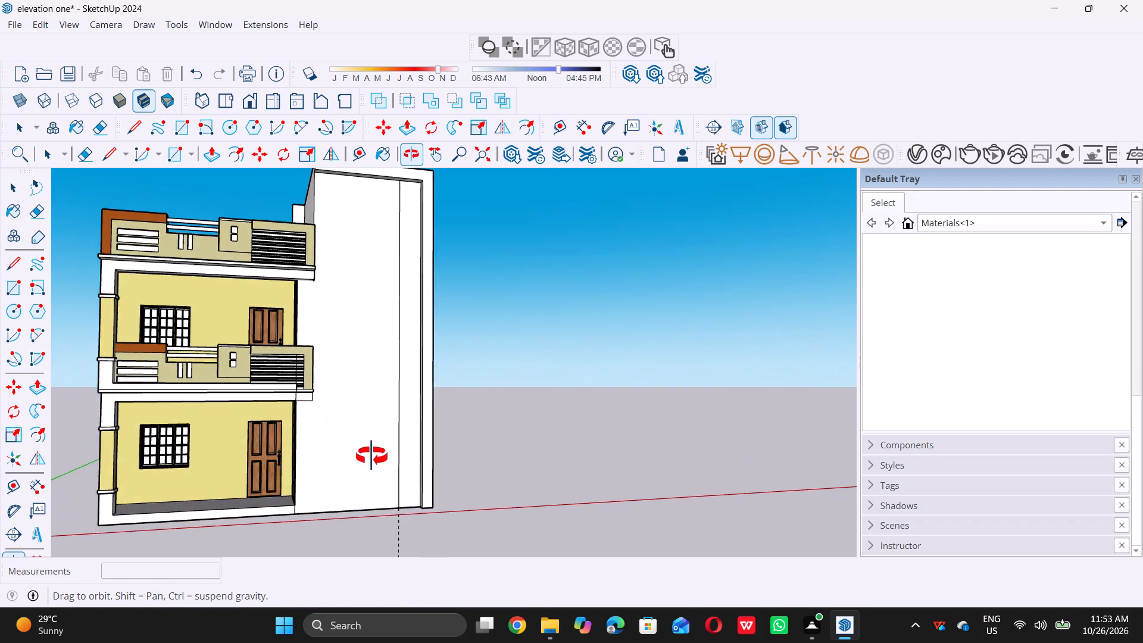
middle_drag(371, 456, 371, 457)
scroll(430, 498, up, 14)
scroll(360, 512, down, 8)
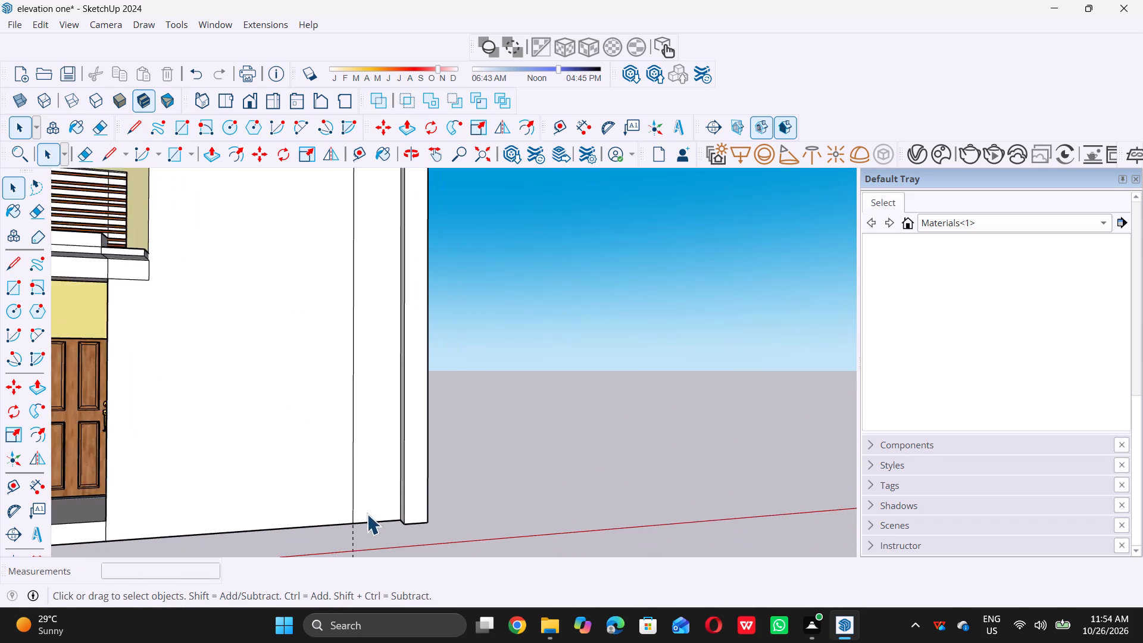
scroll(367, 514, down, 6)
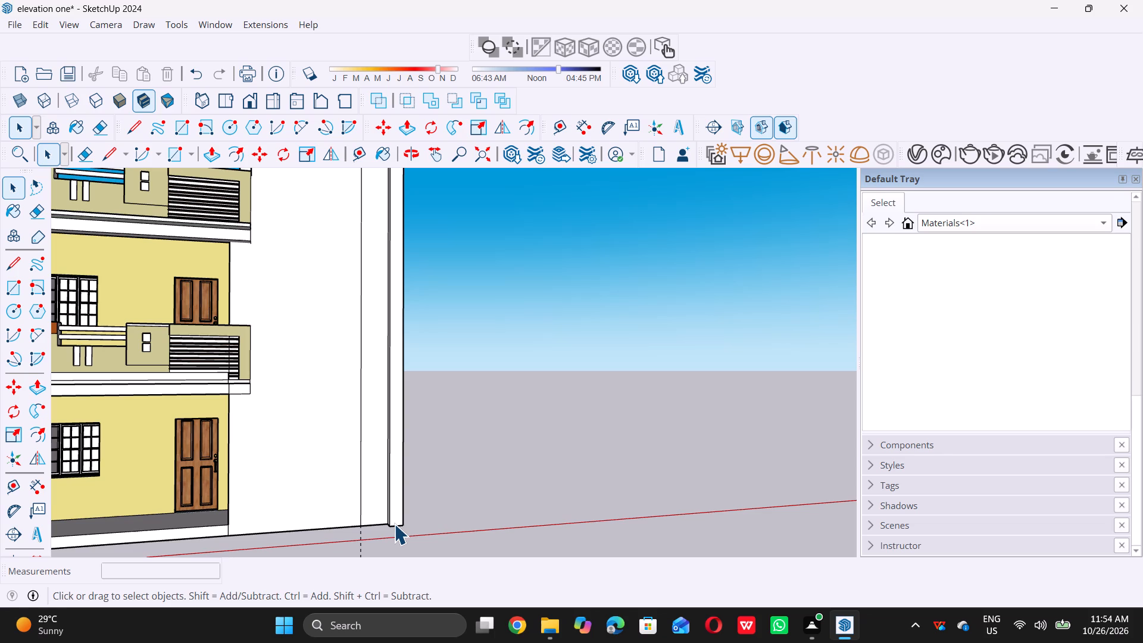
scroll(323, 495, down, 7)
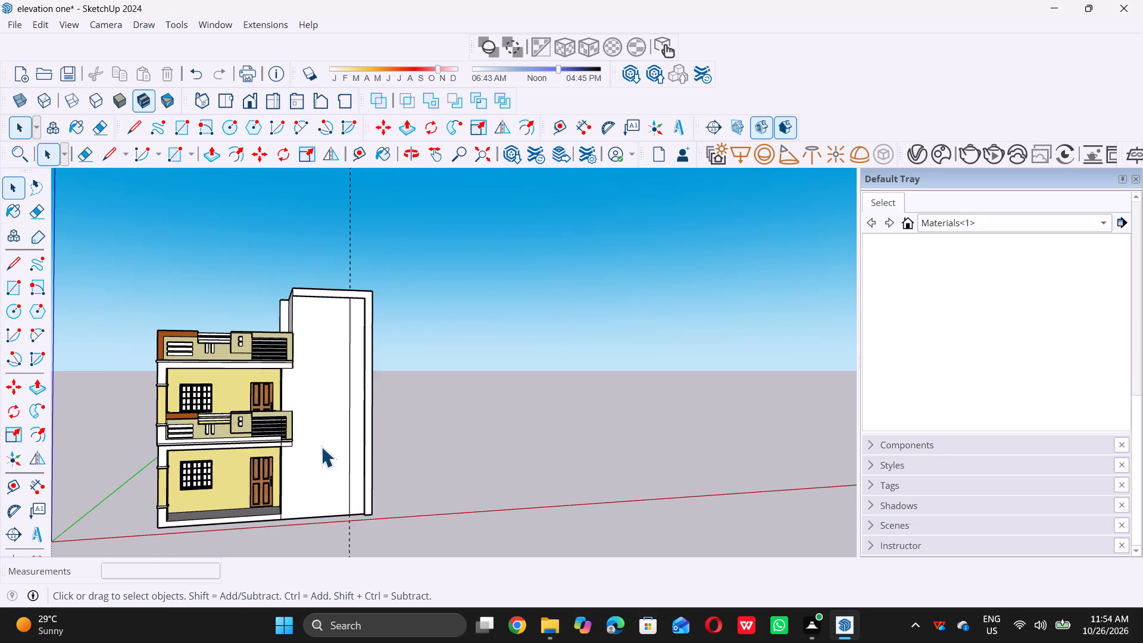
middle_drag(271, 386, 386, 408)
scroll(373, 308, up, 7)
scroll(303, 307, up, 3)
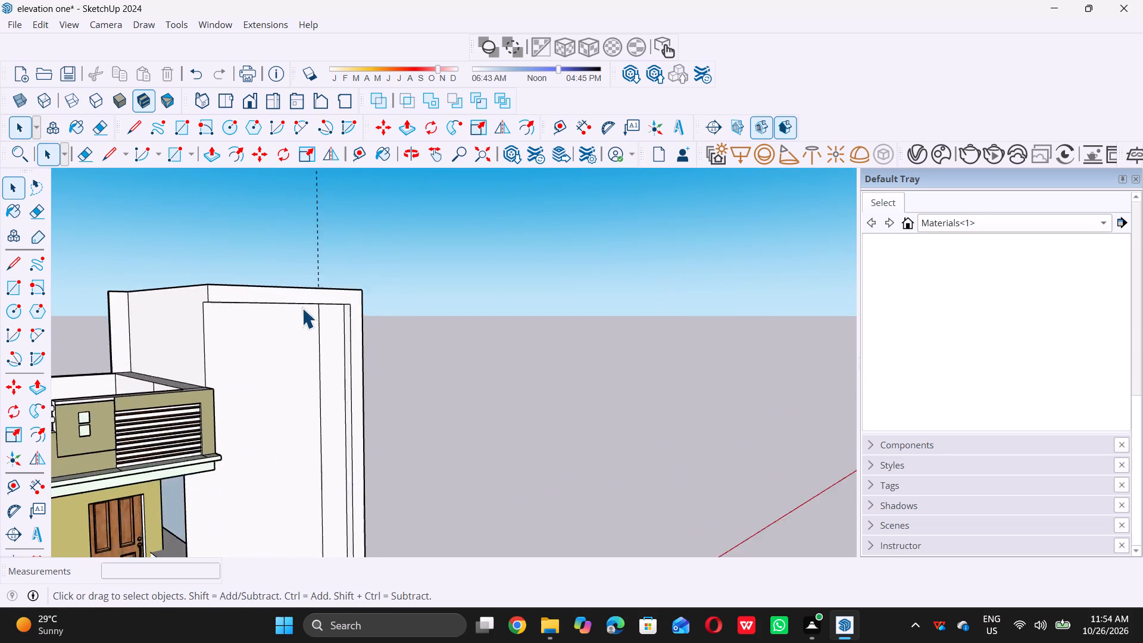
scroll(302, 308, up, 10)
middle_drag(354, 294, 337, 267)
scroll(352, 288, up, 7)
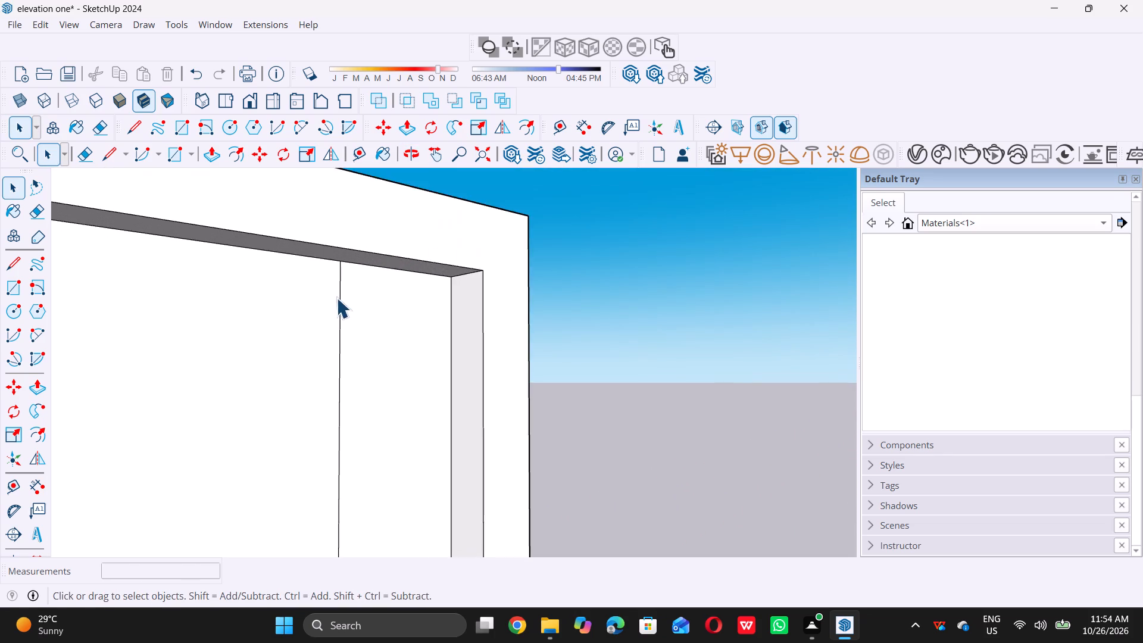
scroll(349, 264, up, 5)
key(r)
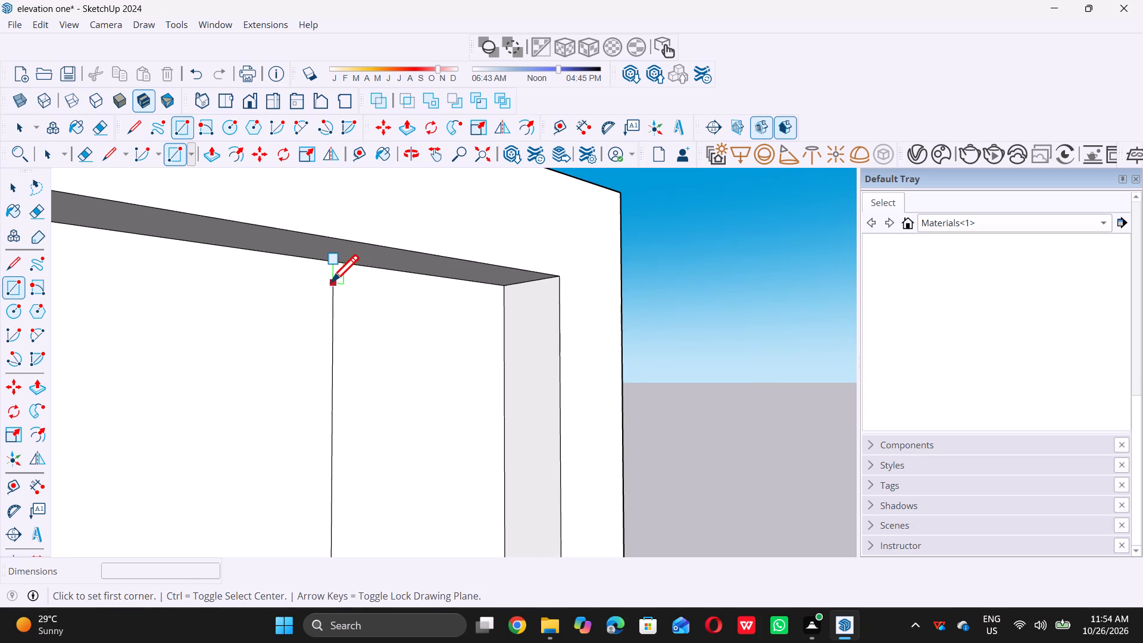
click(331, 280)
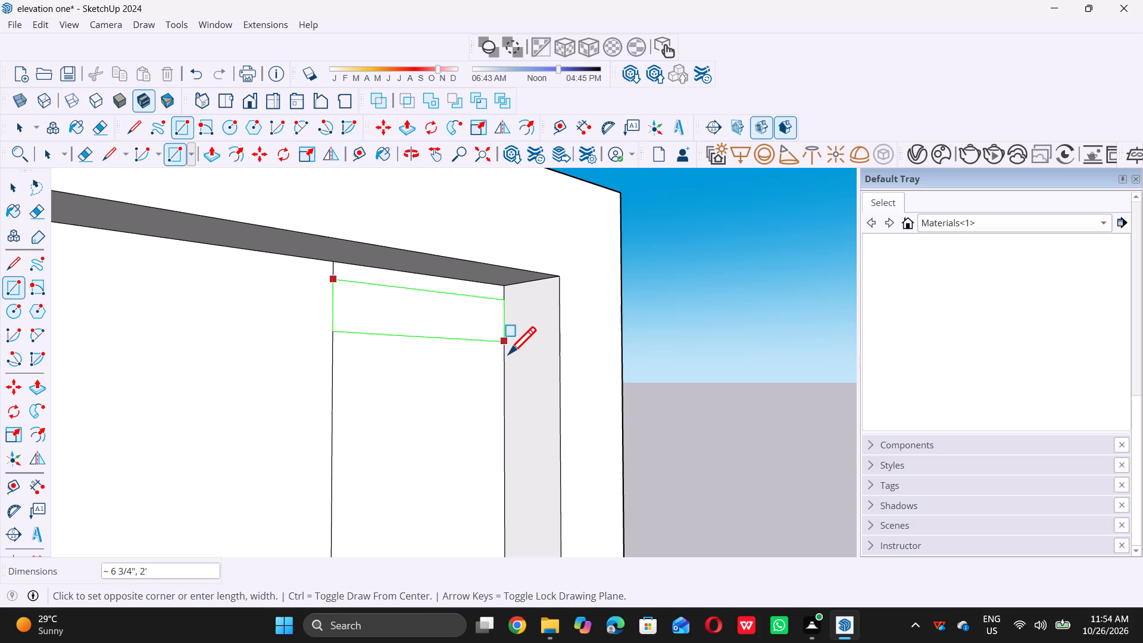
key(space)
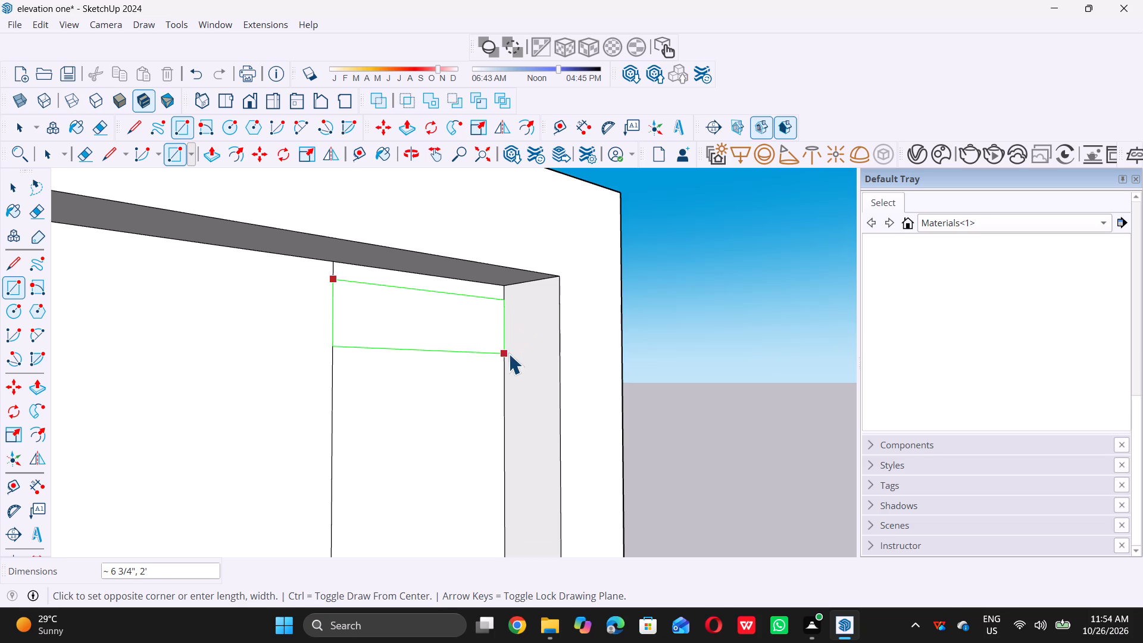
Draw a rectangle about 6 1/8" high and 2' wide between the vertical line and the side border, directly under the top border.
text(r)
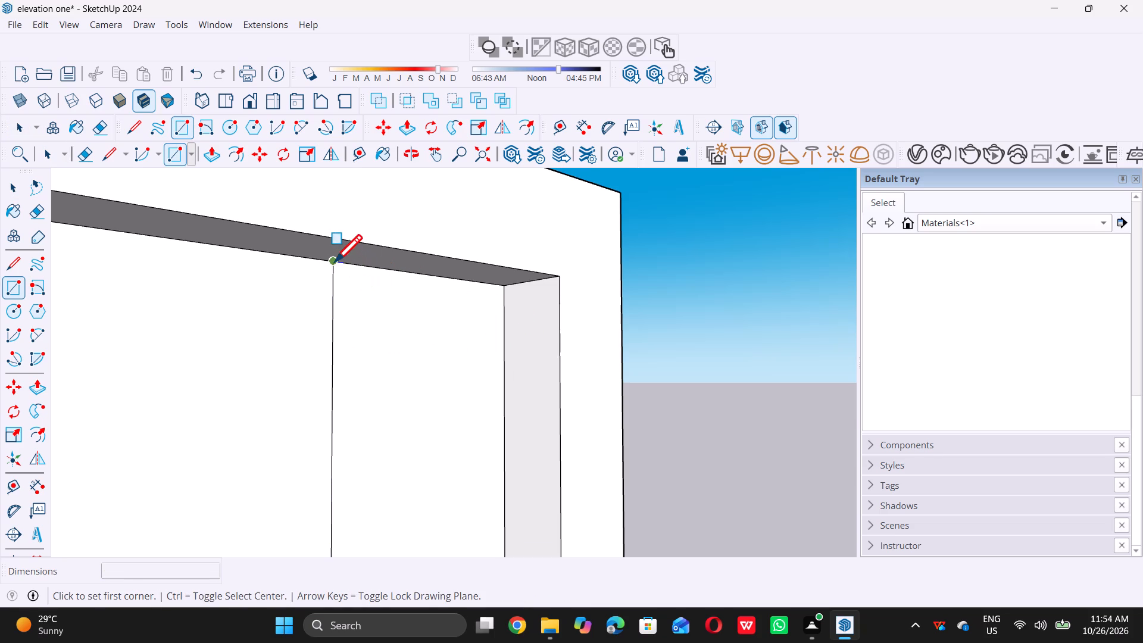
click(335, 261)
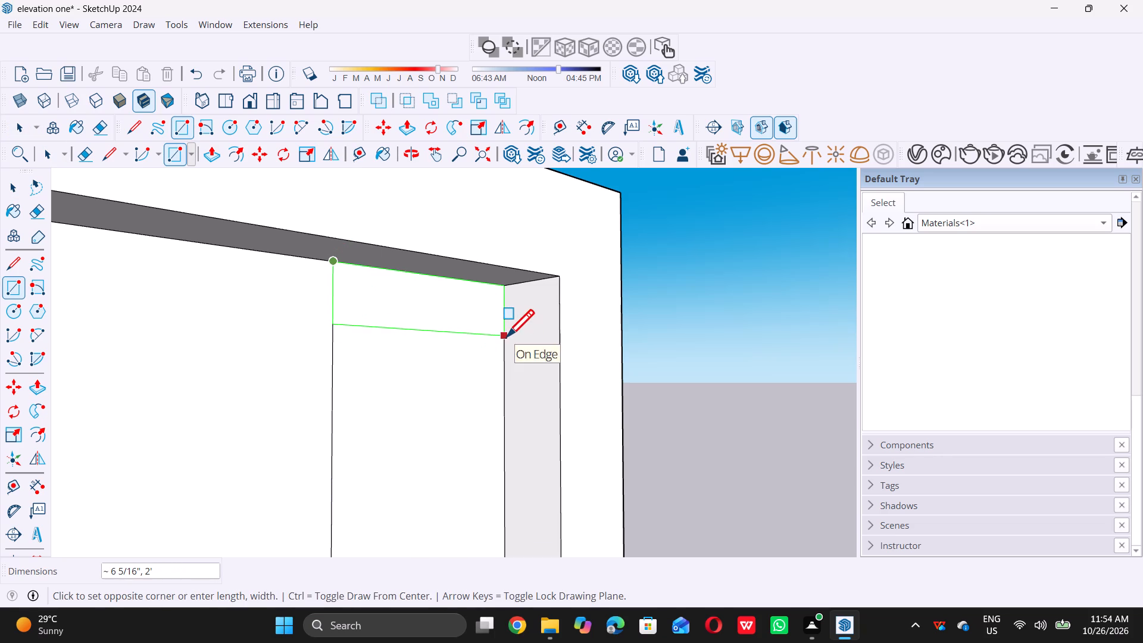
click(507, 335)
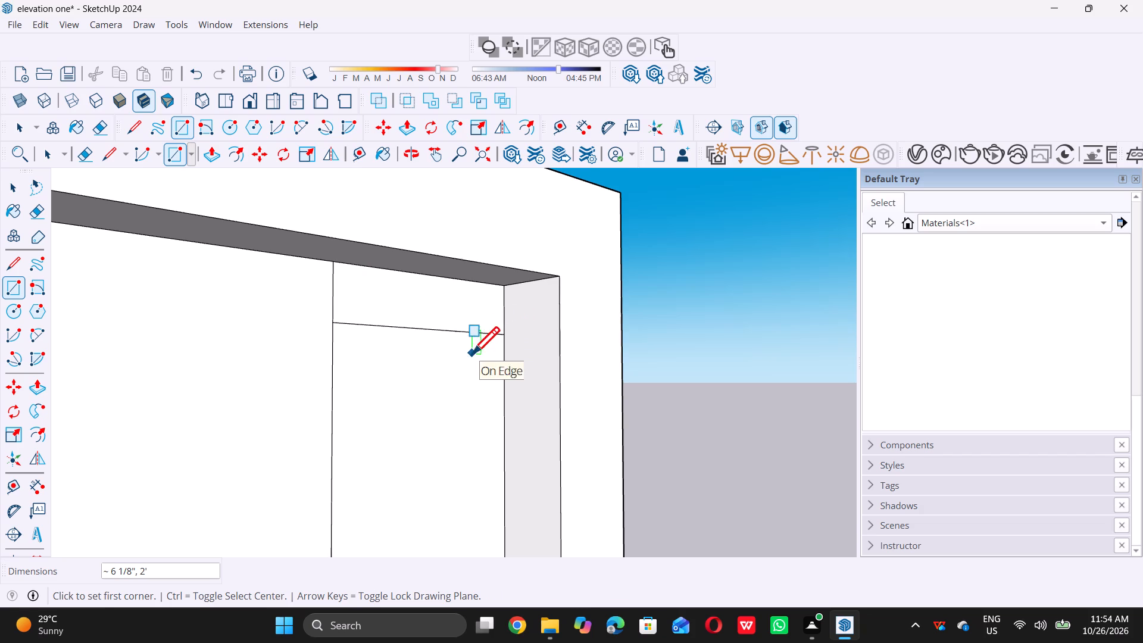
key(space)
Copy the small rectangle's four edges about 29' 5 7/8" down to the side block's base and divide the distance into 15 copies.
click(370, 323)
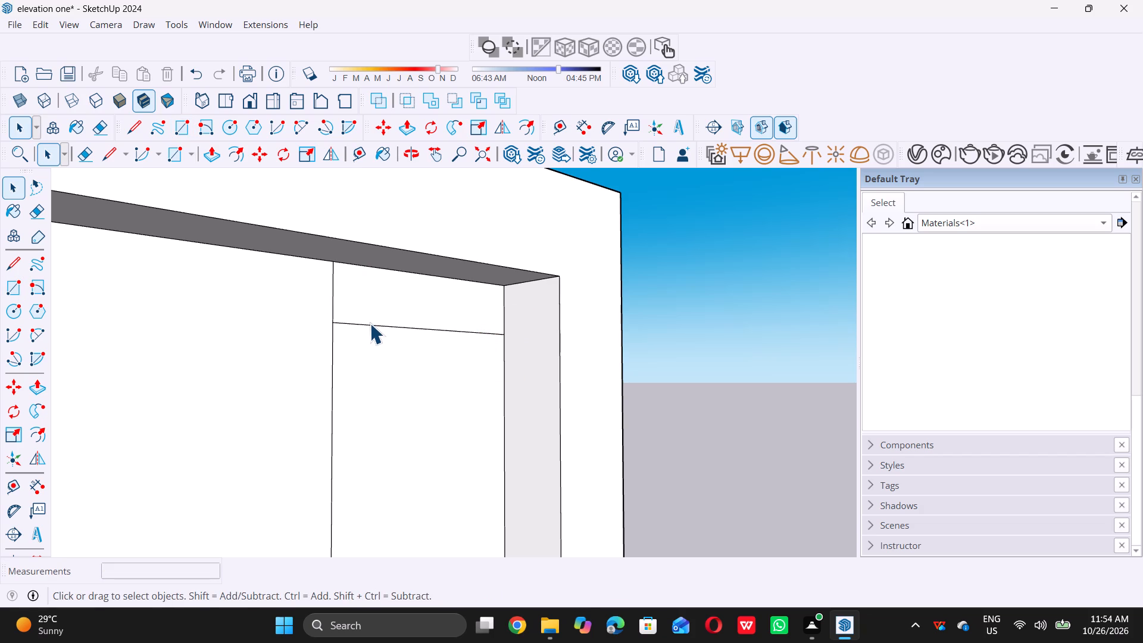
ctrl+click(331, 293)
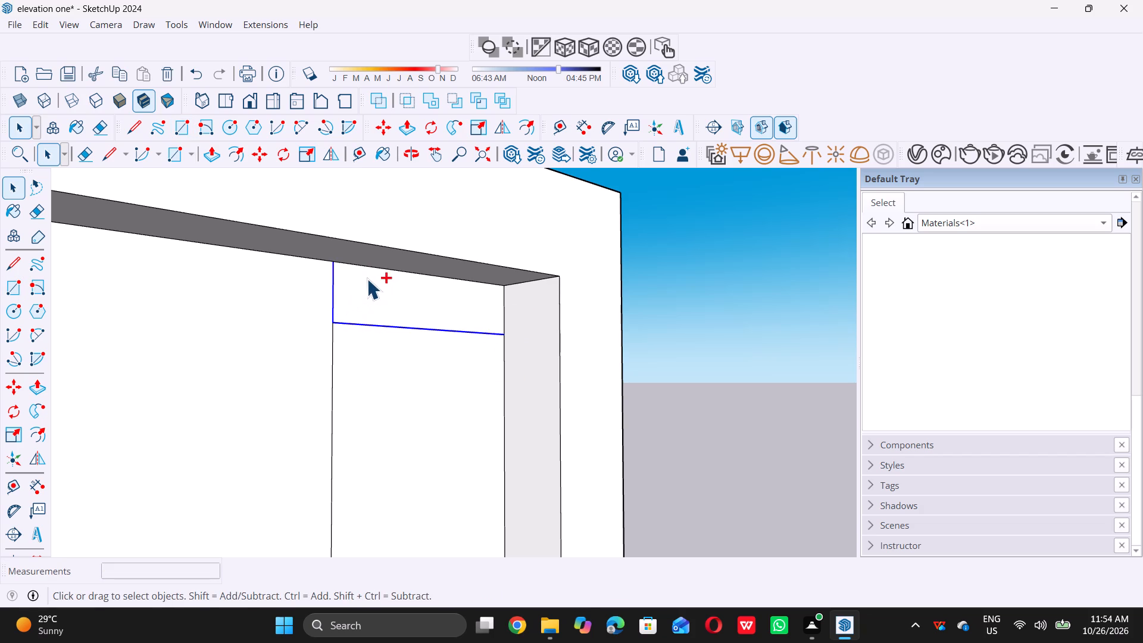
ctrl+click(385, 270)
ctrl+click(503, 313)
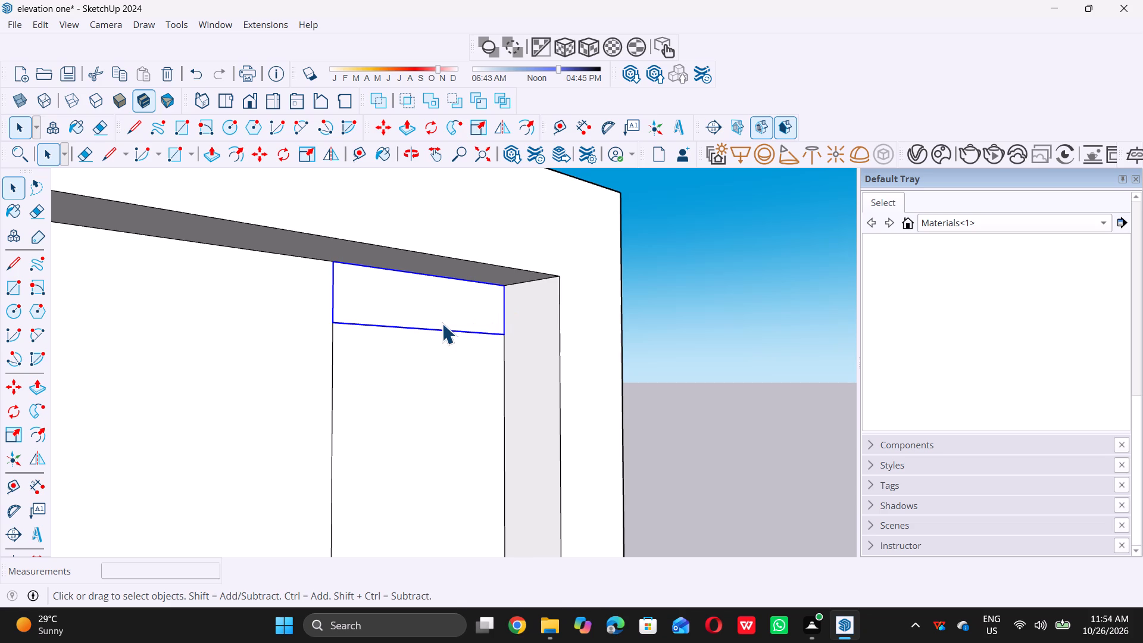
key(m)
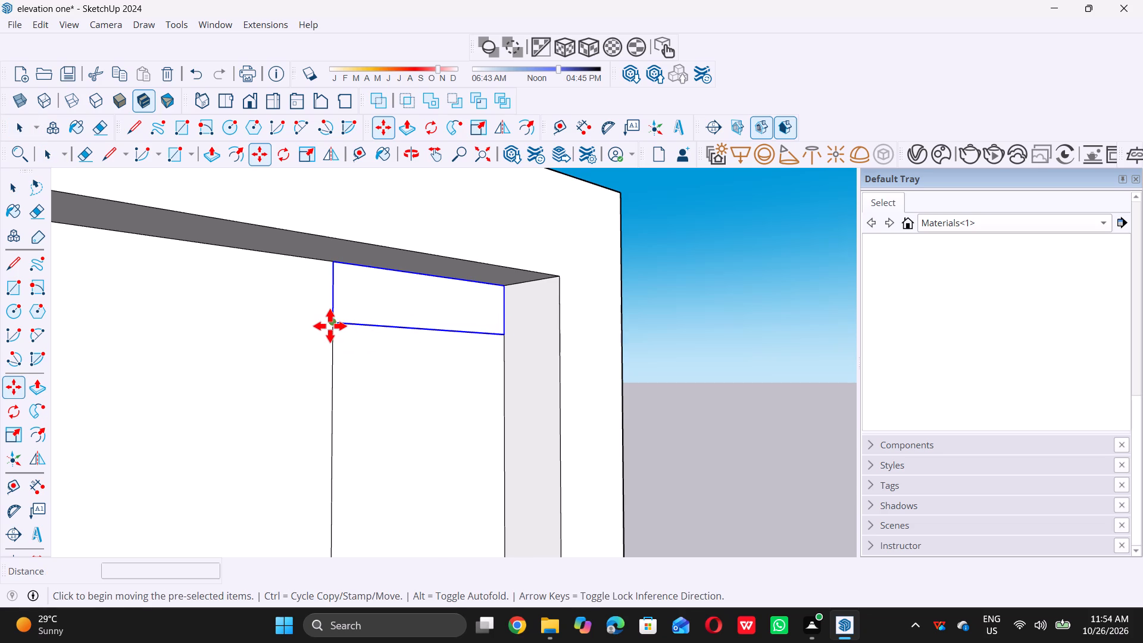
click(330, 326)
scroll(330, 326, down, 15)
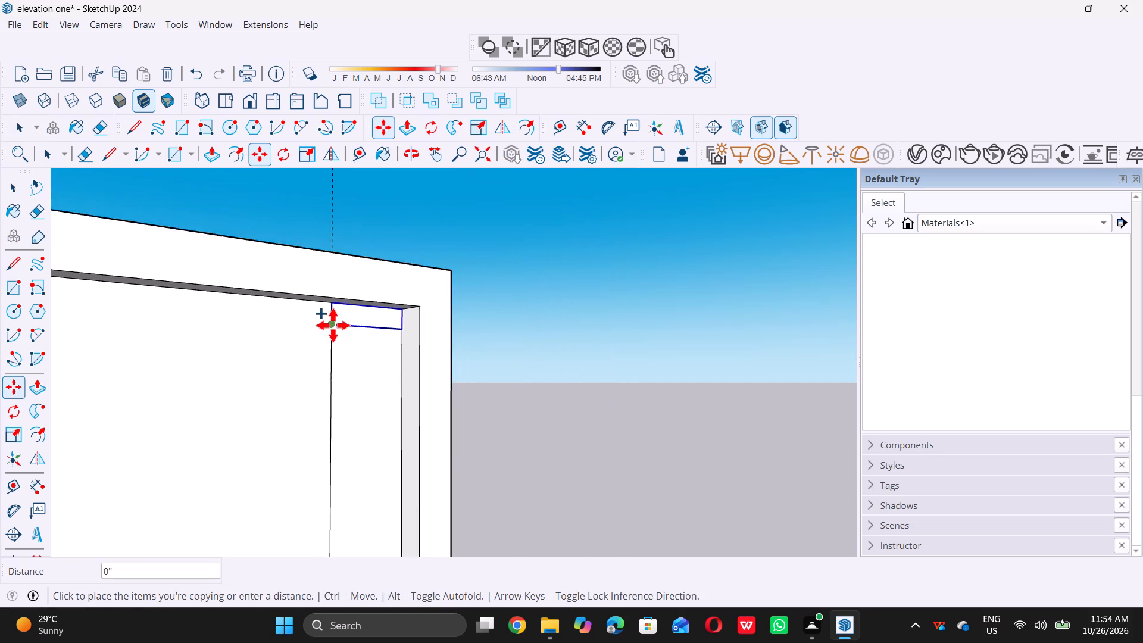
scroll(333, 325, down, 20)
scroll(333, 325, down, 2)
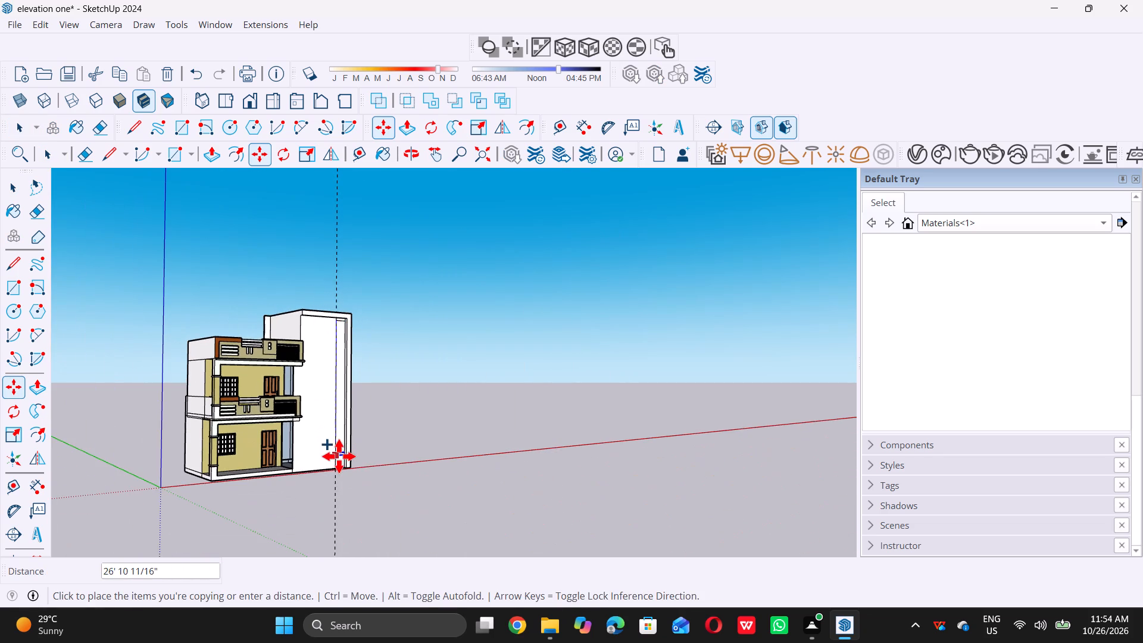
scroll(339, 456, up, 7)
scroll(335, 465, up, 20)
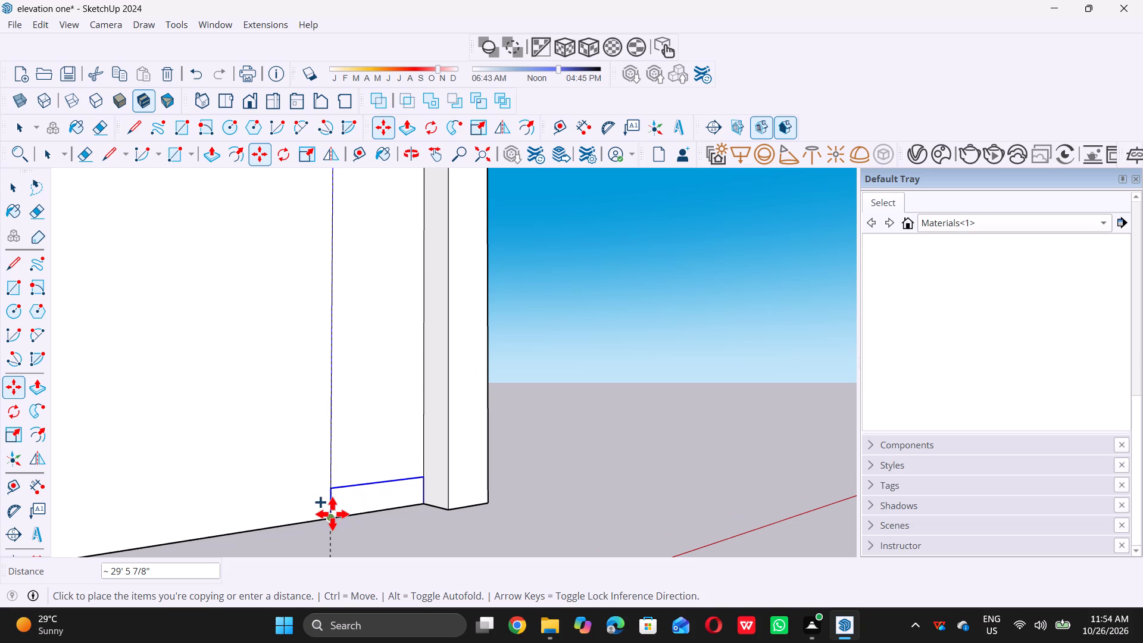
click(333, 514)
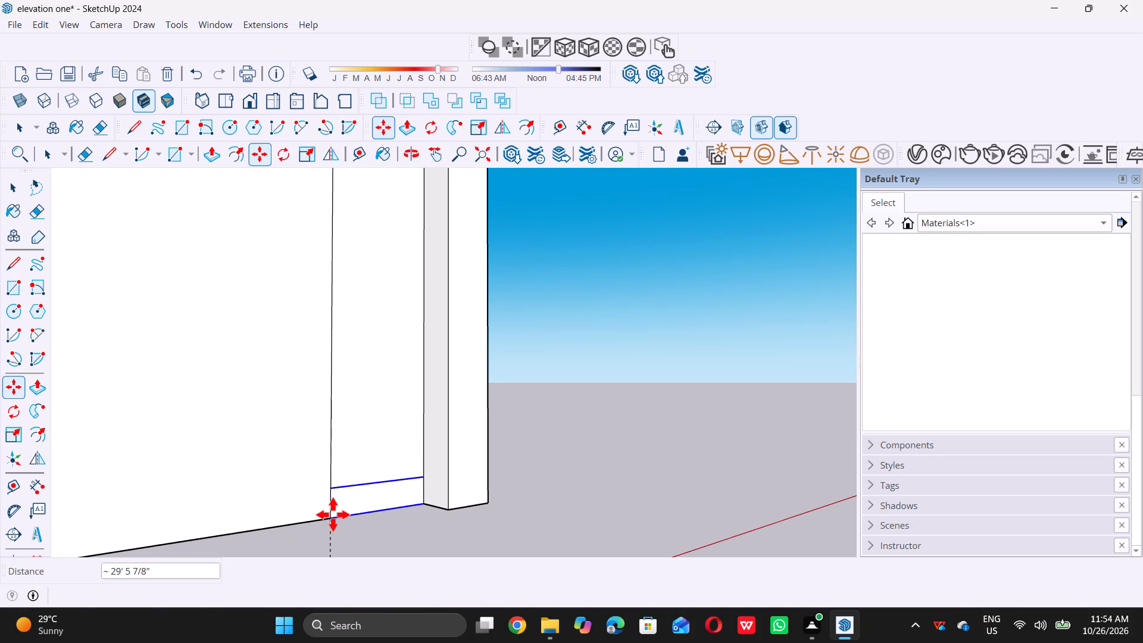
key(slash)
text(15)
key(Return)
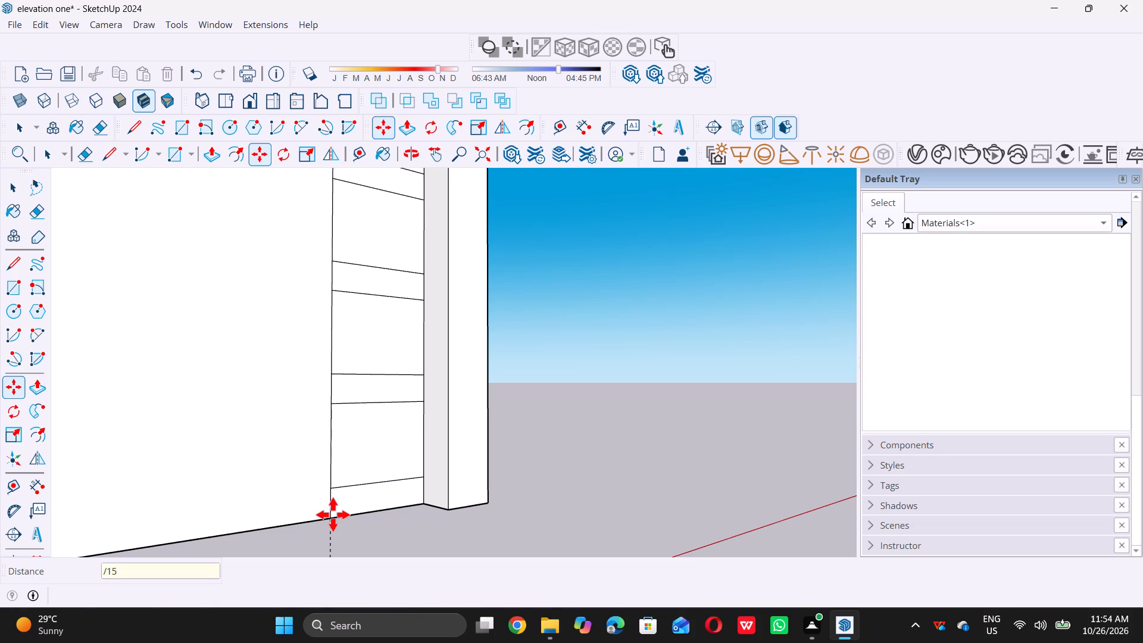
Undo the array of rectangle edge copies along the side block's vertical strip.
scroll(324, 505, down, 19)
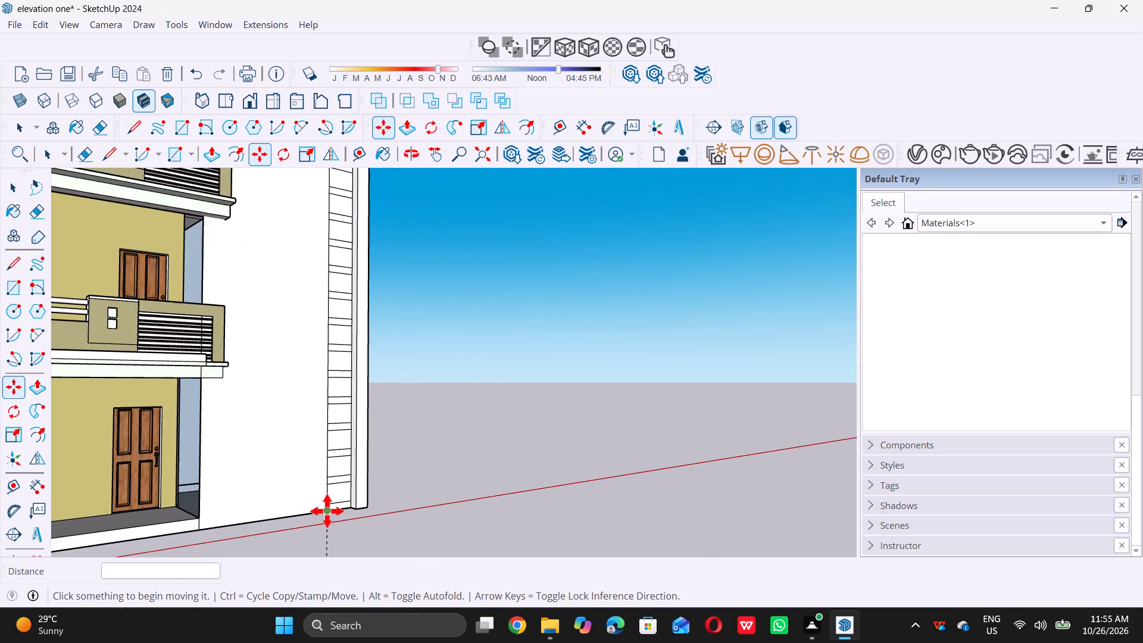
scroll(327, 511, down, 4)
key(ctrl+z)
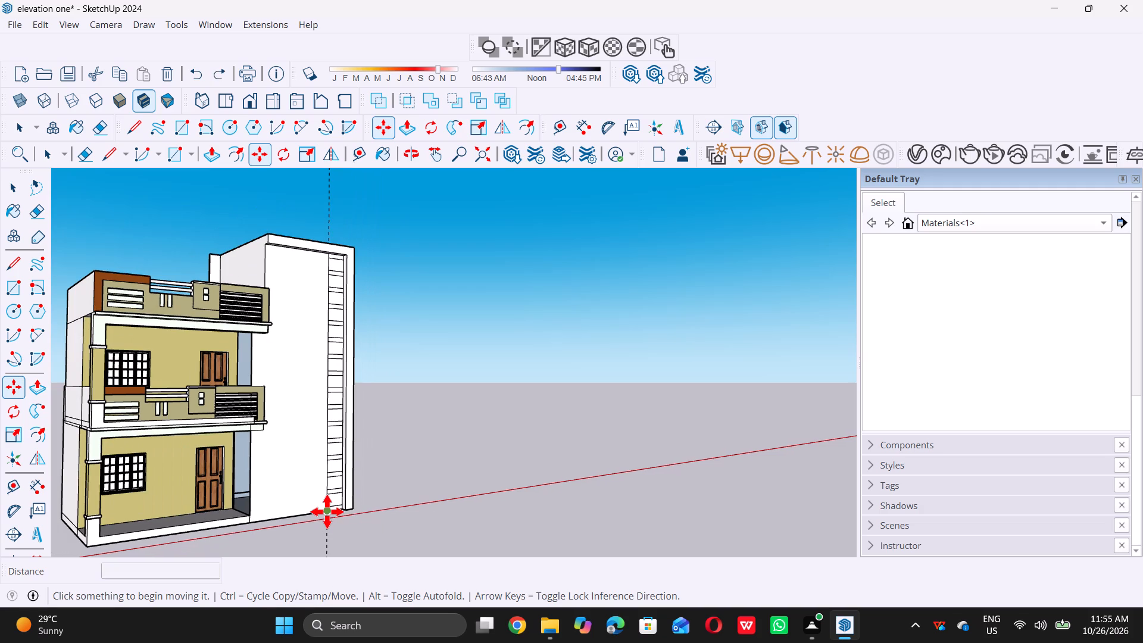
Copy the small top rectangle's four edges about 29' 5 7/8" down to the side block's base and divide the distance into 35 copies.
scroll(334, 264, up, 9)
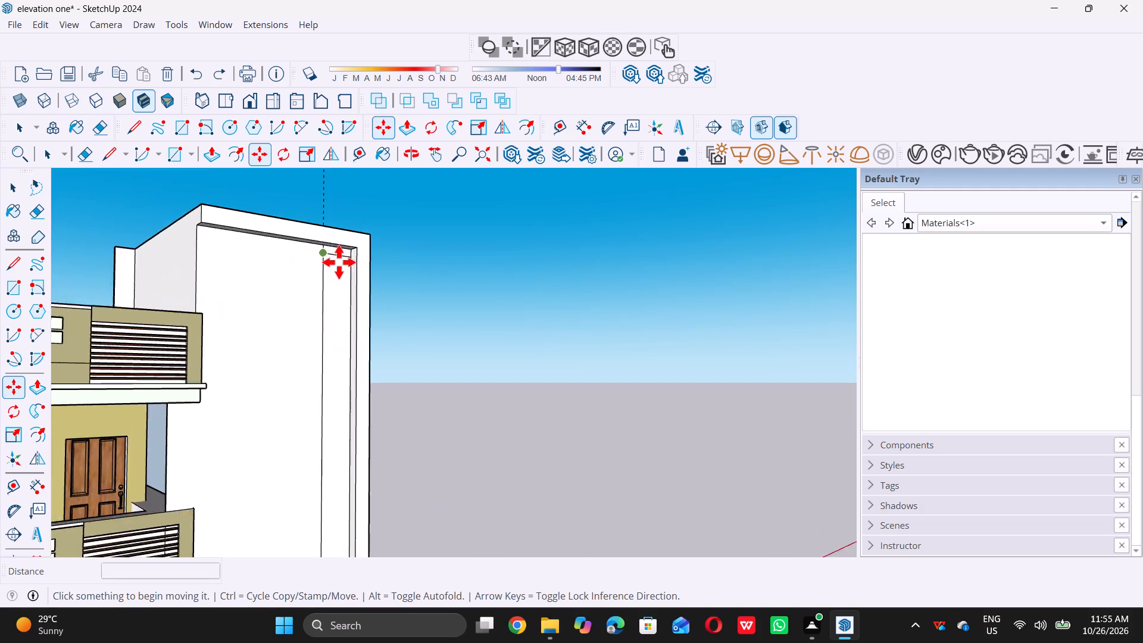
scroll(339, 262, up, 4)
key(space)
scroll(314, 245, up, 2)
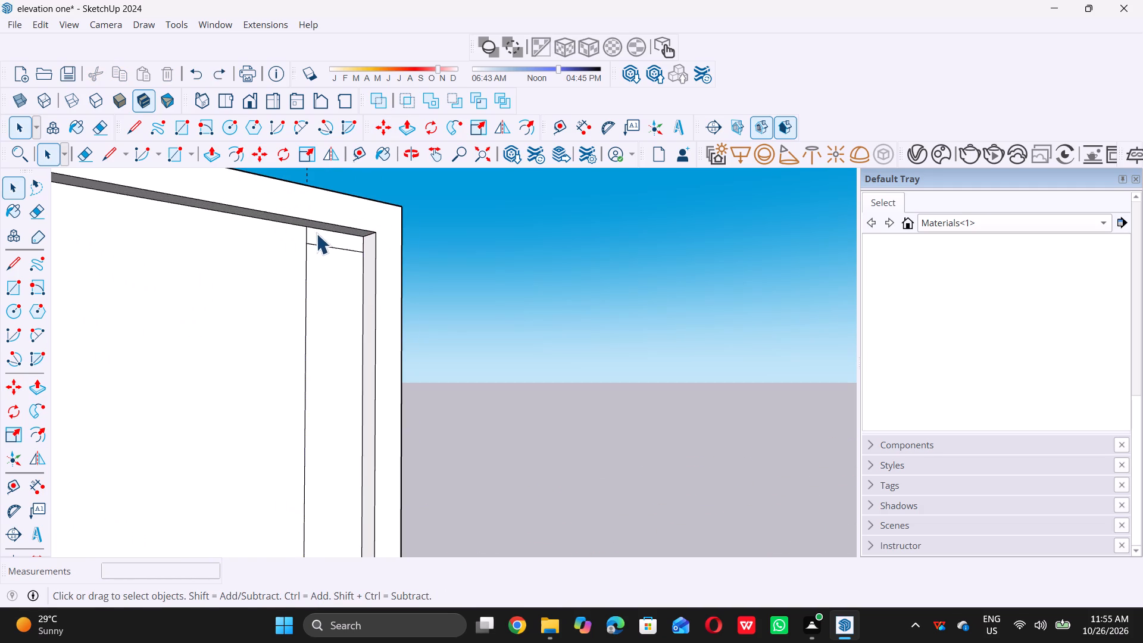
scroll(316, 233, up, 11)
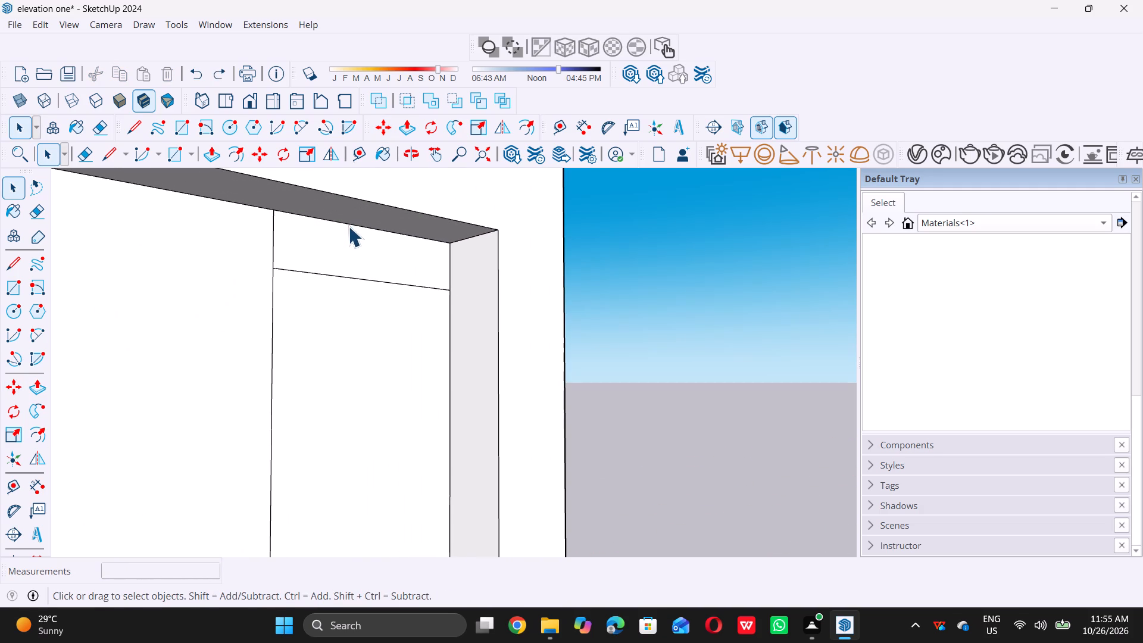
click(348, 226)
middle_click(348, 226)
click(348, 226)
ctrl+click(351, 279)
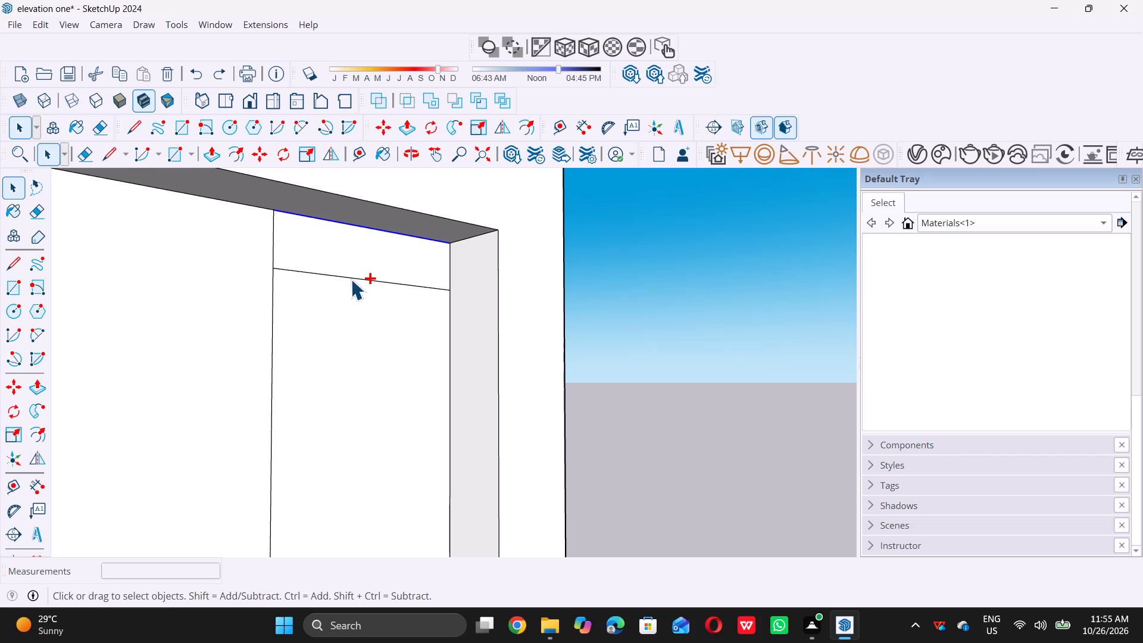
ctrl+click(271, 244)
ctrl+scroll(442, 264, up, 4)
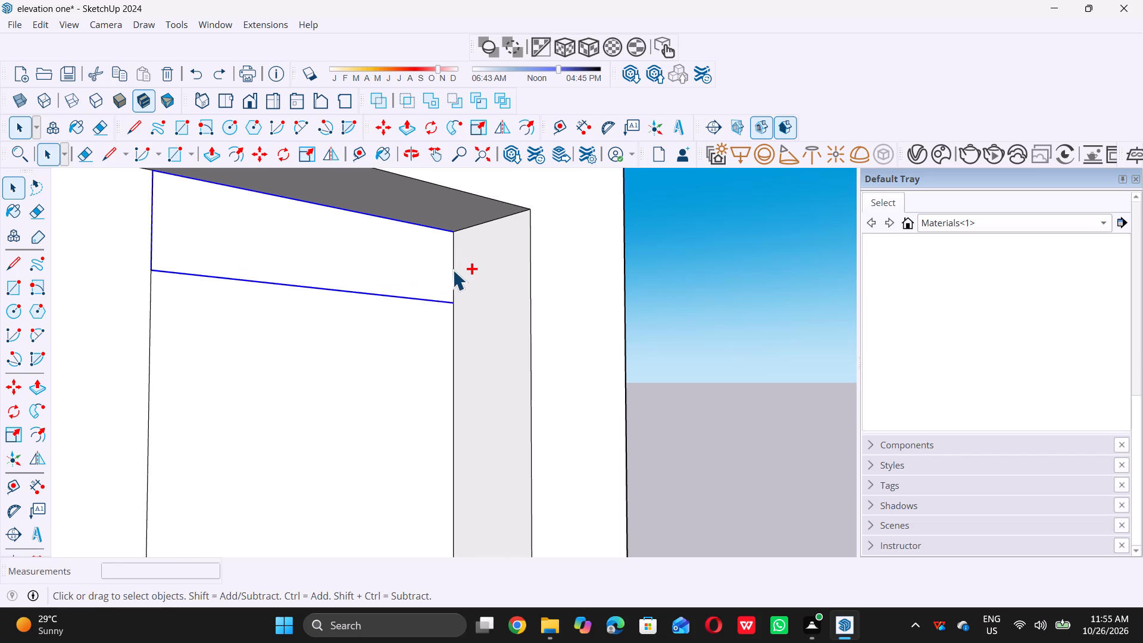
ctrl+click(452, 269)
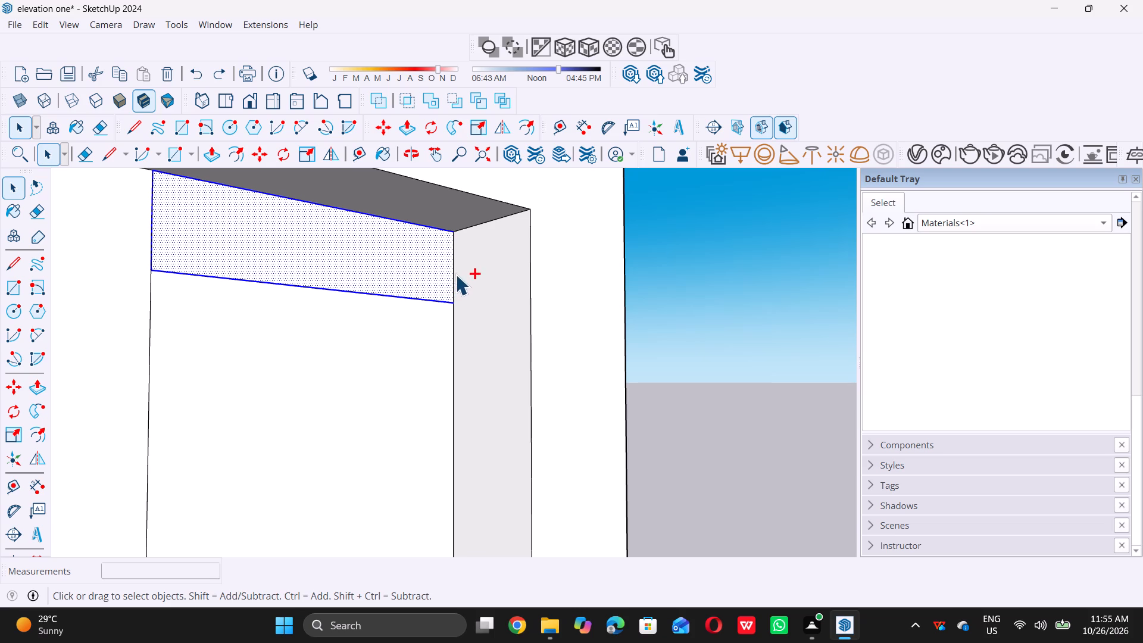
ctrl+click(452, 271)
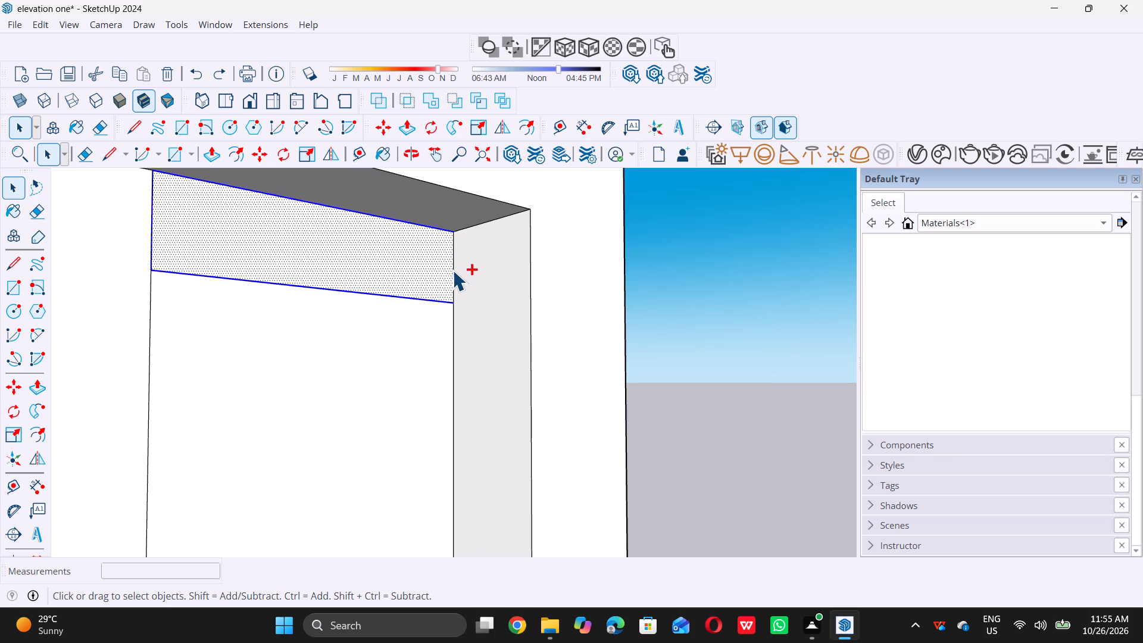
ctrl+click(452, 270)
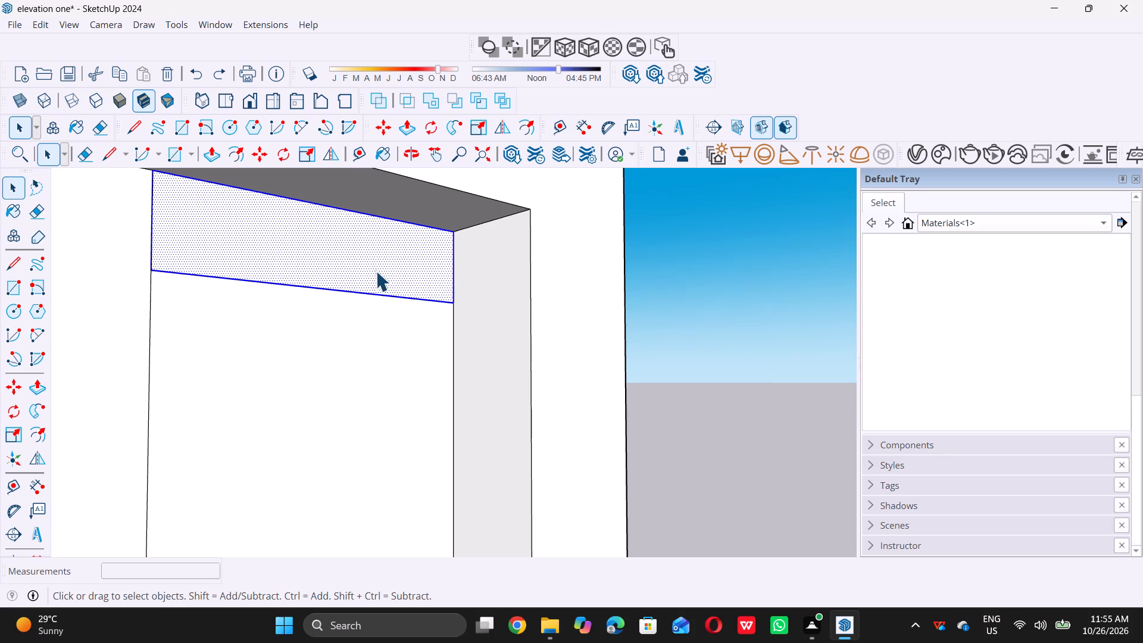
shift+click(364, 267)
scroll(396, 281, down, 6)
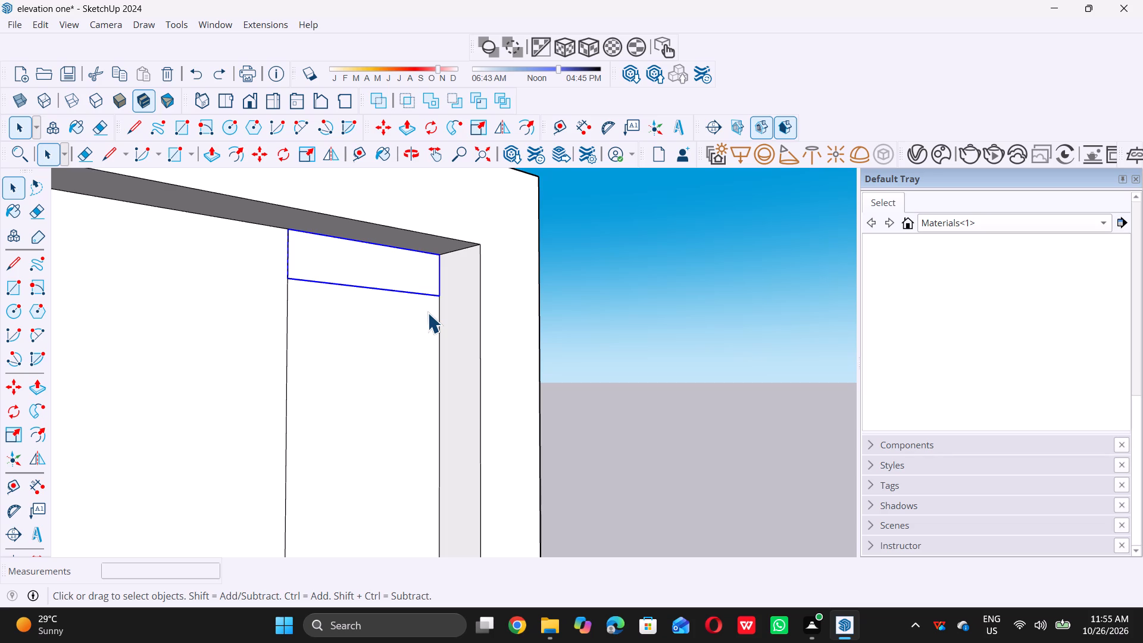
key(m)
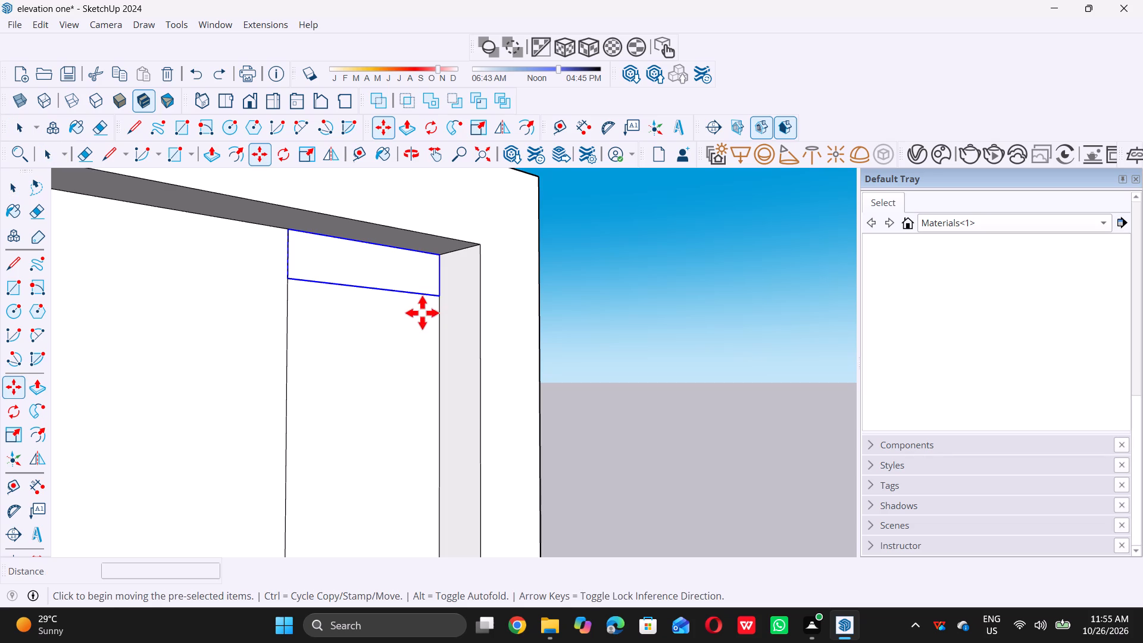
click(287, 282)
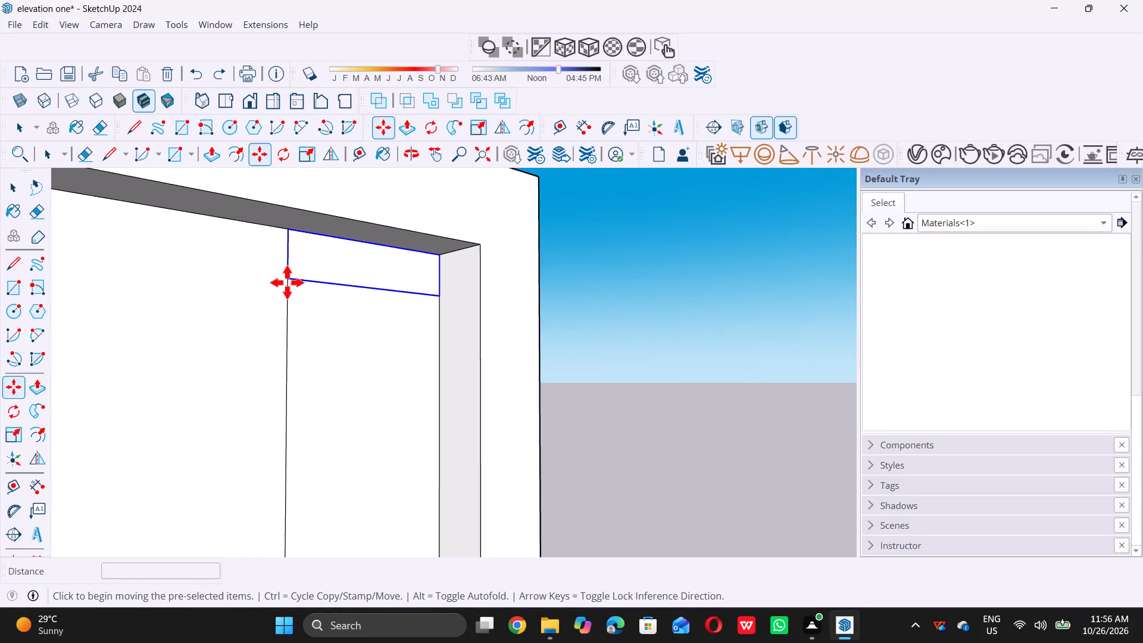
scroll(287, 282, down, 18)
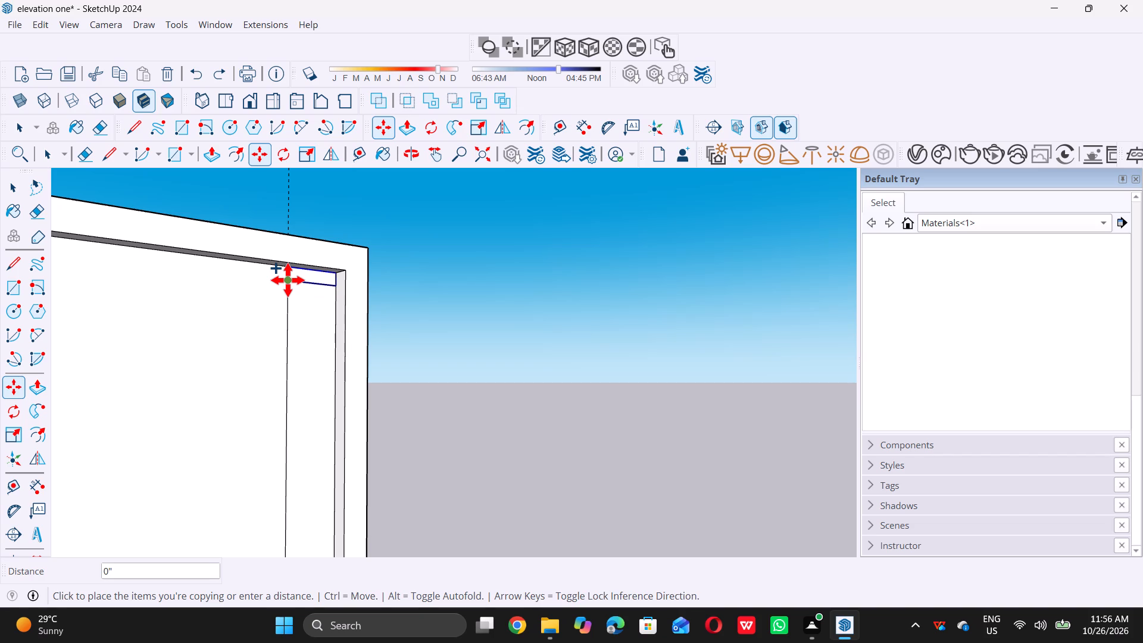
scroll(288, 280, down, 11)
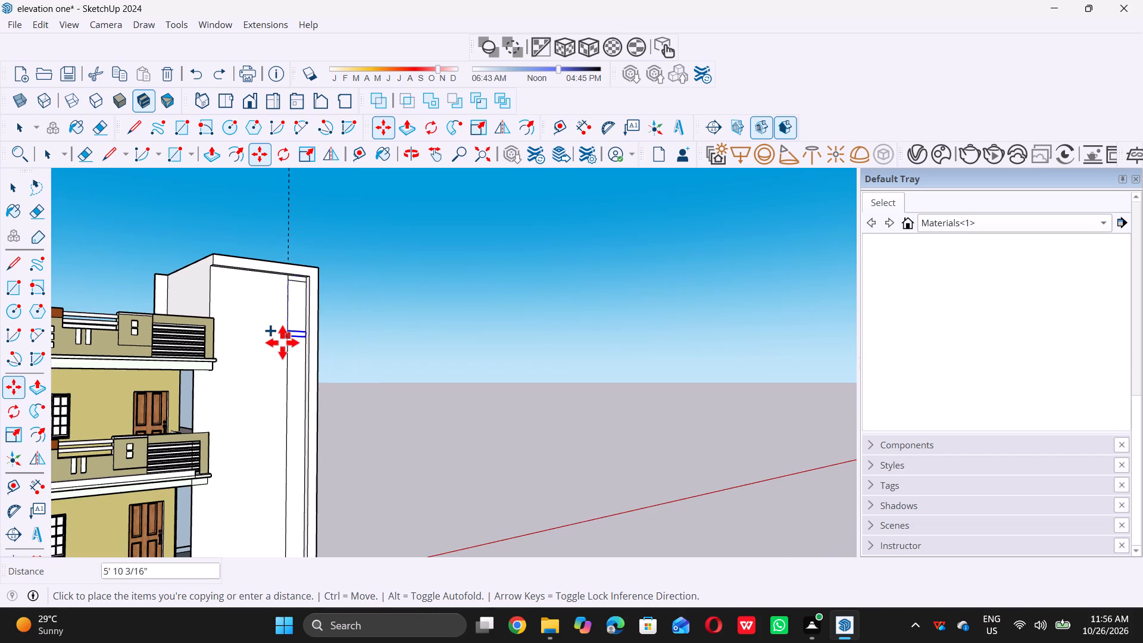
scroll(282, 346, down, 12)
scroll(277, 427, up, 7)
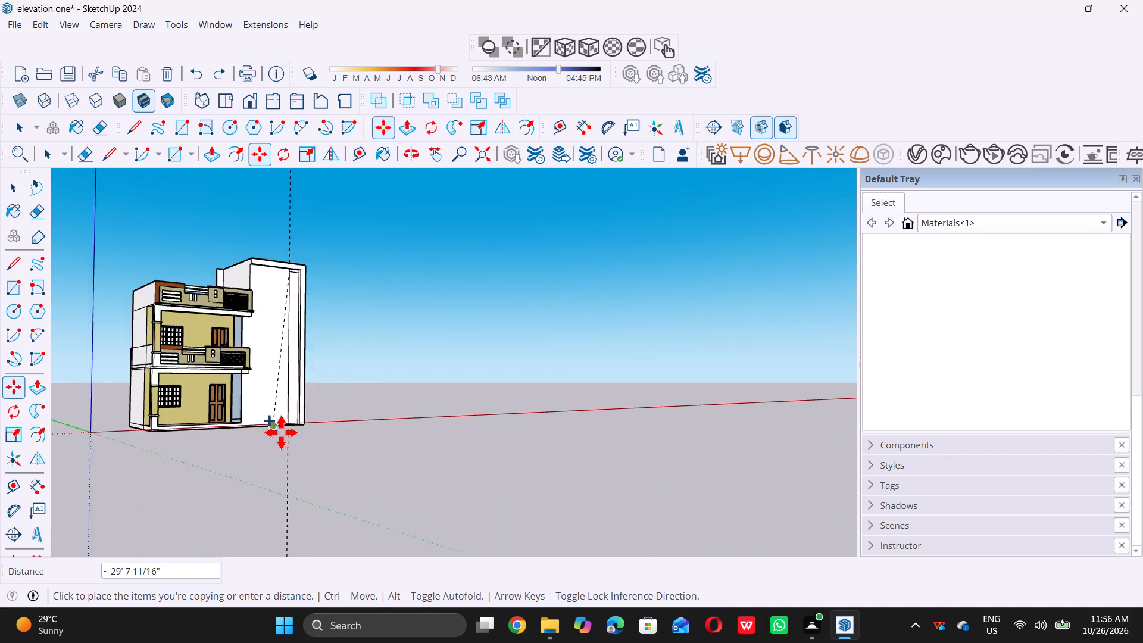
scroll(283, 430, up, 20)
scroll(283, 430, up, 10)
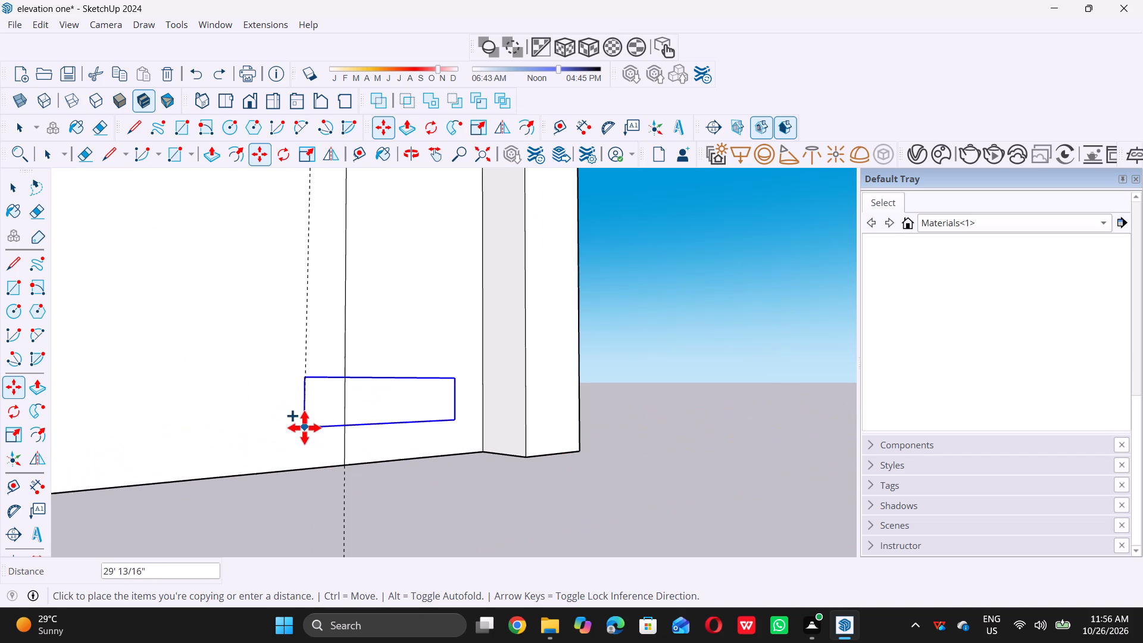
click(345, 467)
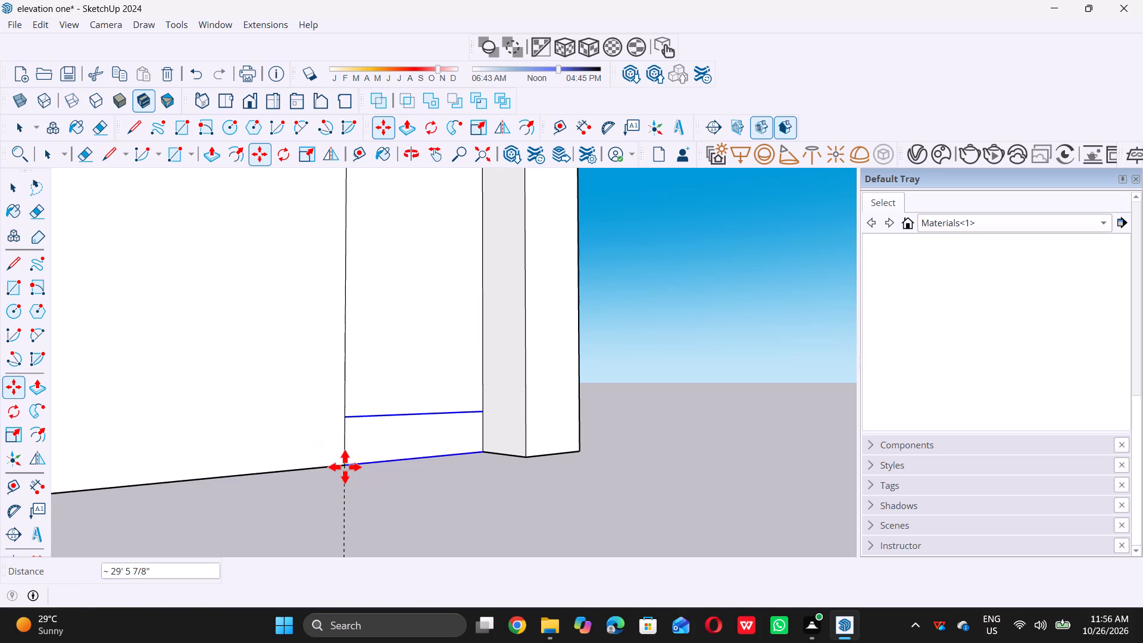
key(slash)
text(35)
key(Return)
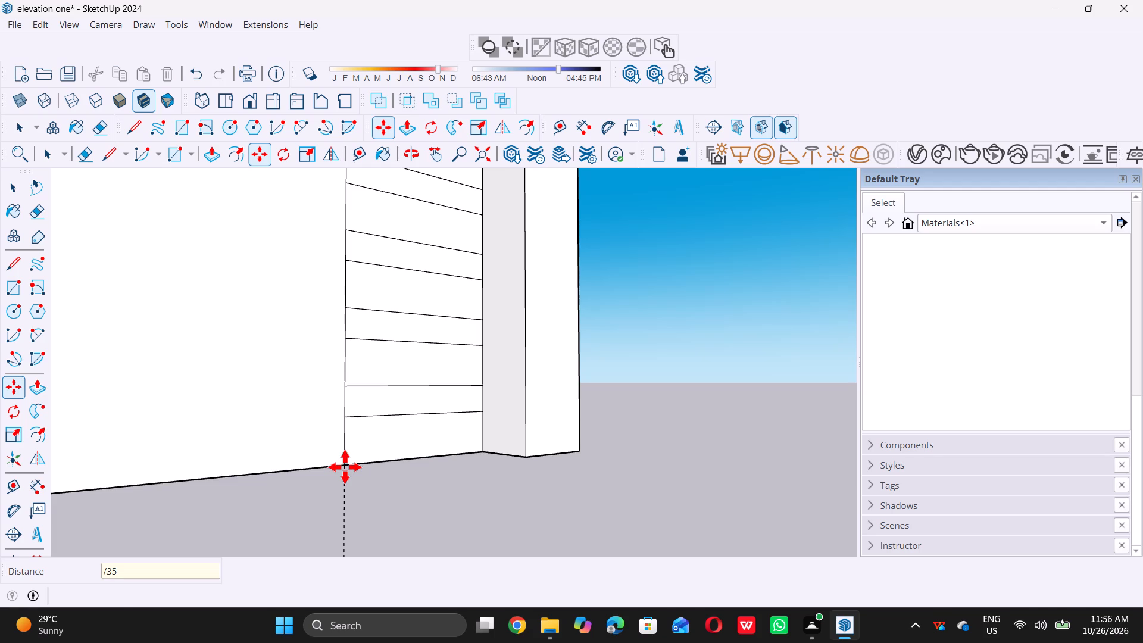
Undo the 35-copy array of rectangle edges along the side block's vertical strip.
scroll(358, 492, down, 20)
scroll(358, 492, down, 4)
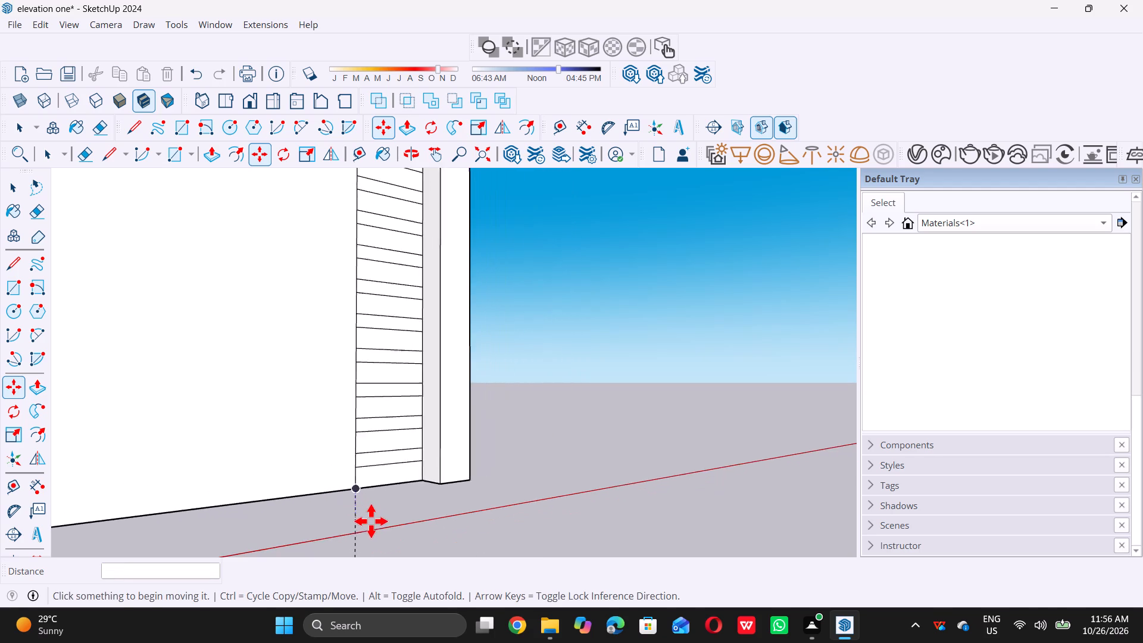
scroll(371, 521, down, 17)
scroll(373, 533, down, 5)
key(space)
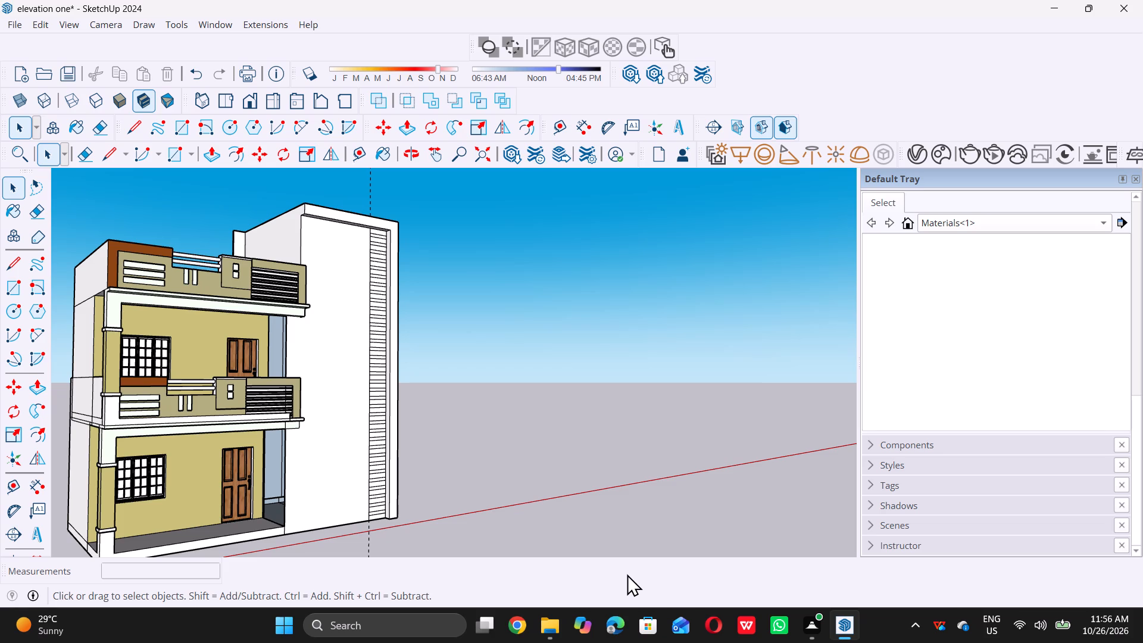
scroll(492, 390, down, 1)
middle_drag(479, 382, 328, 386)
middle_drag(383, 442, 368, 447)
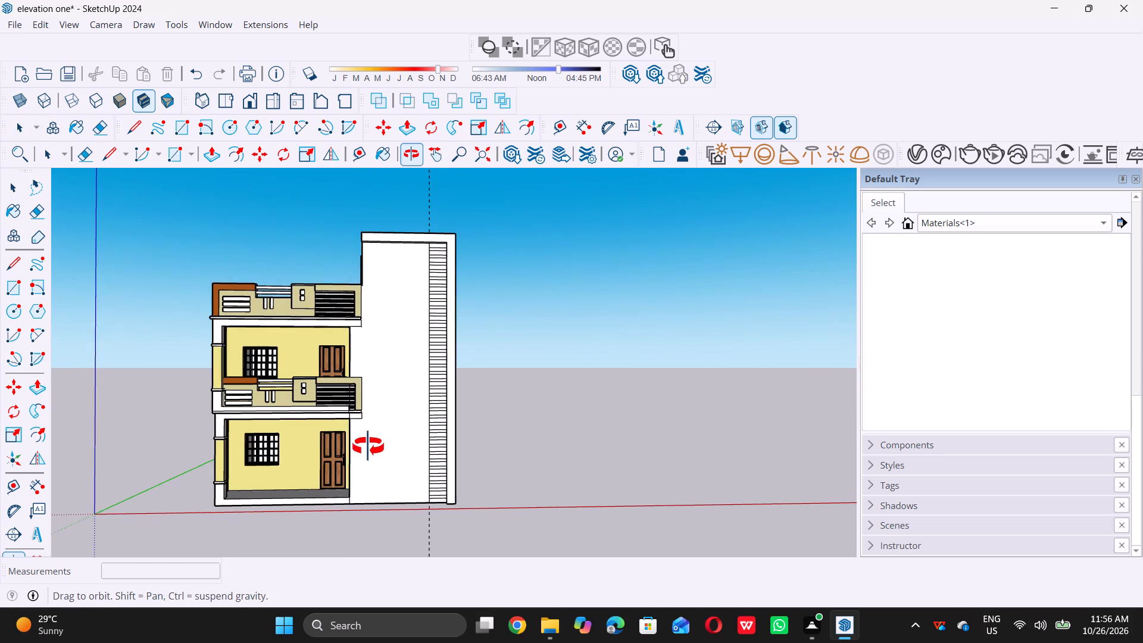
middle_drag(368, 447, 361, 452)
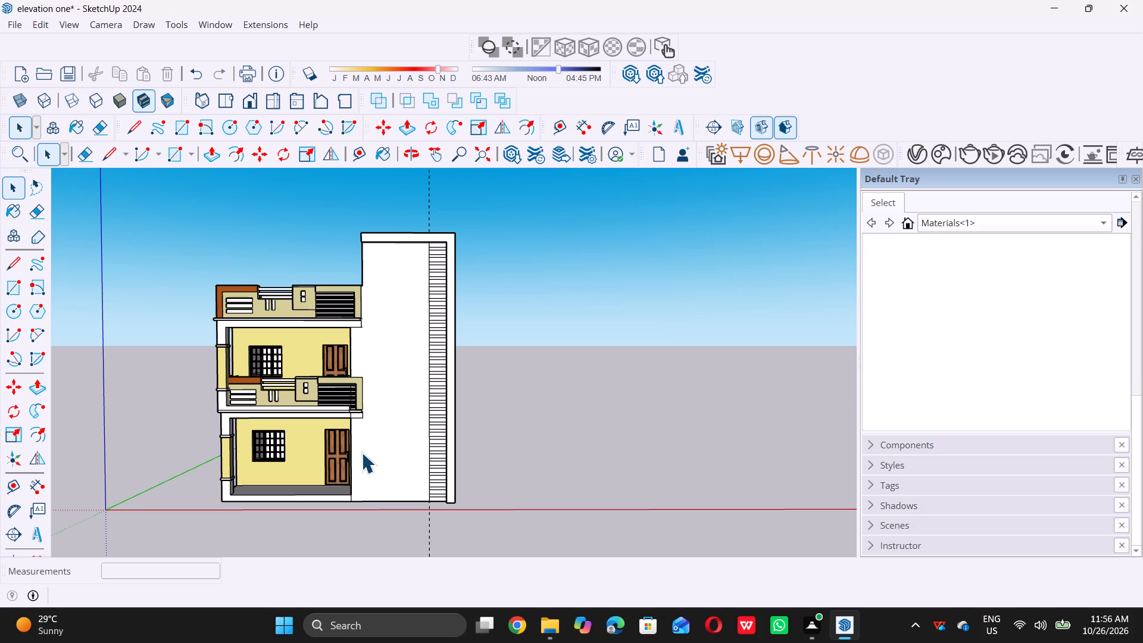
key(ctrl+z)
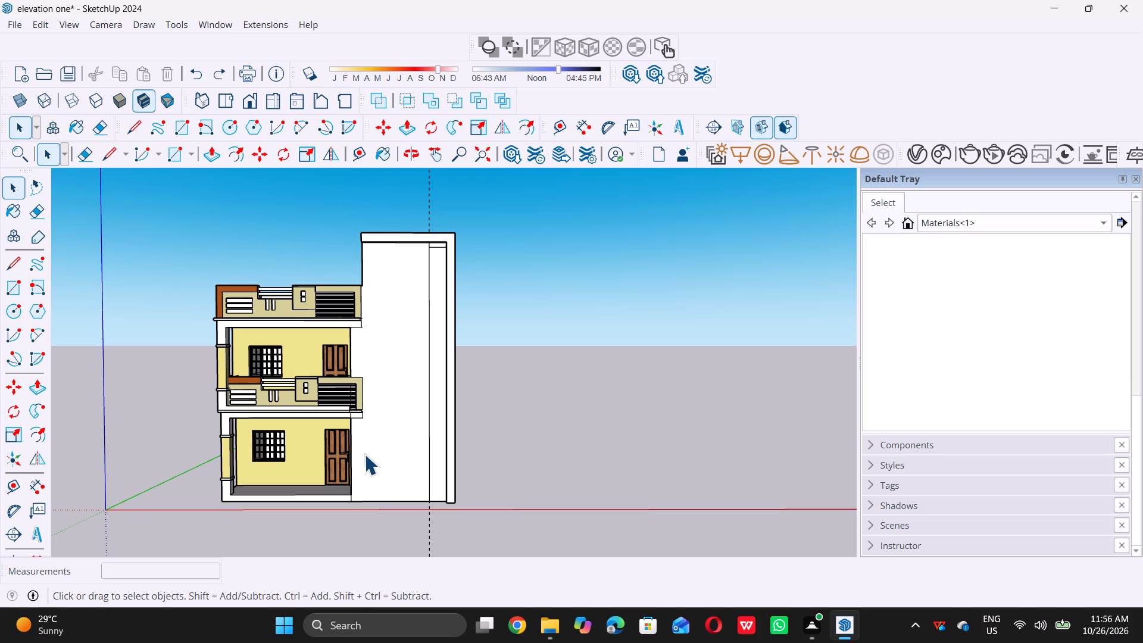
Delete all guides from the model.
scroll(430, 232, up, 9)
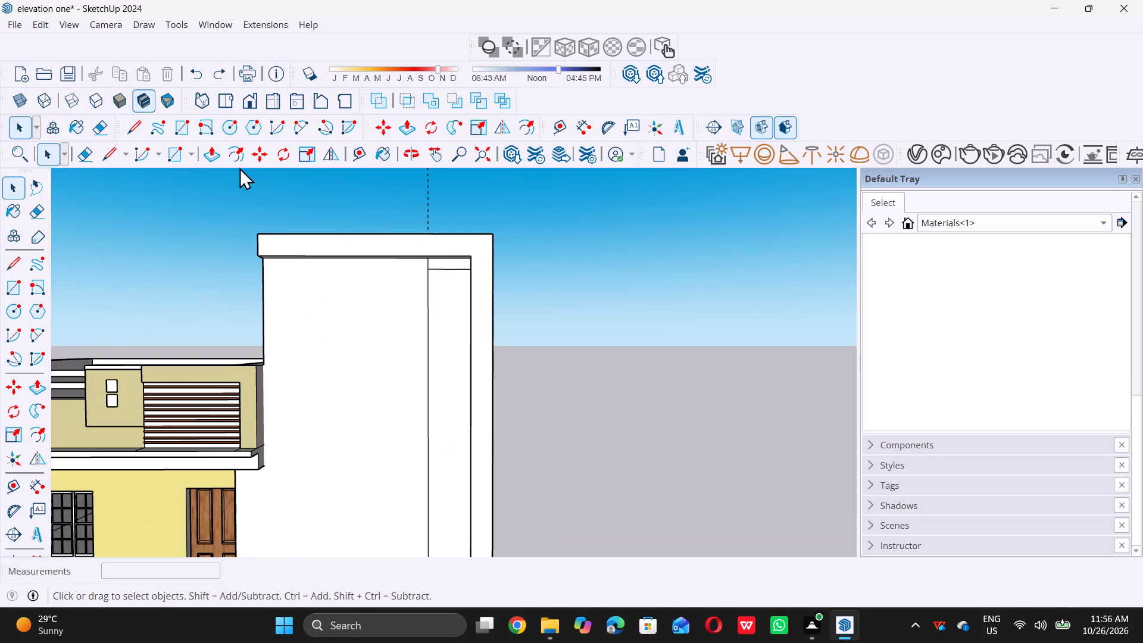
click(44, 22)
middle_click(44, 22)
click(44, 22)
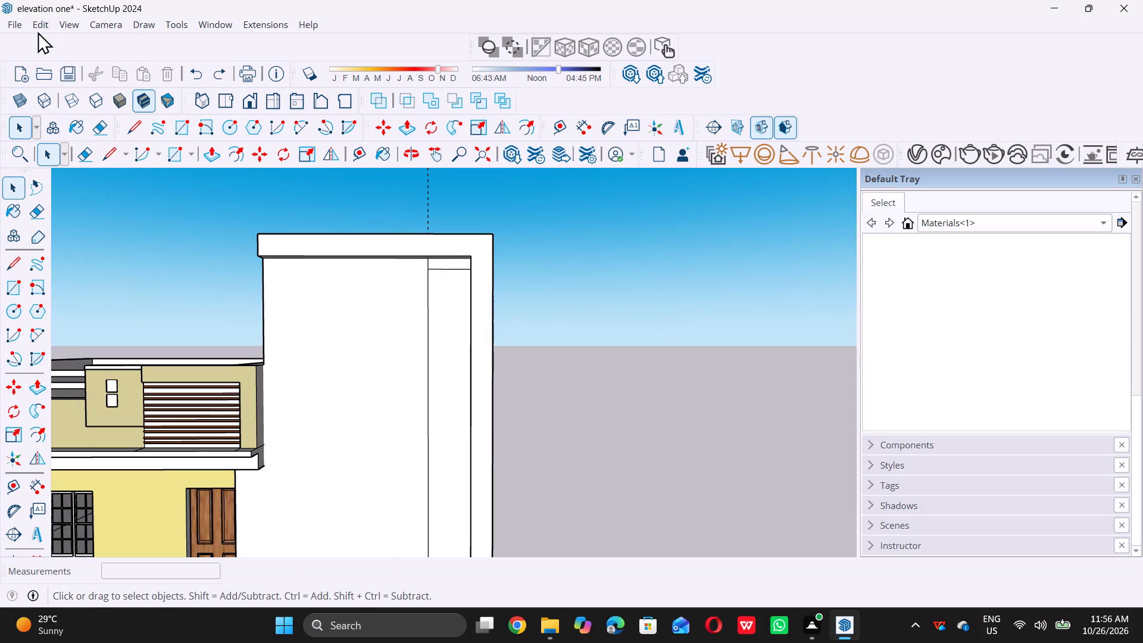
click(43, 26)
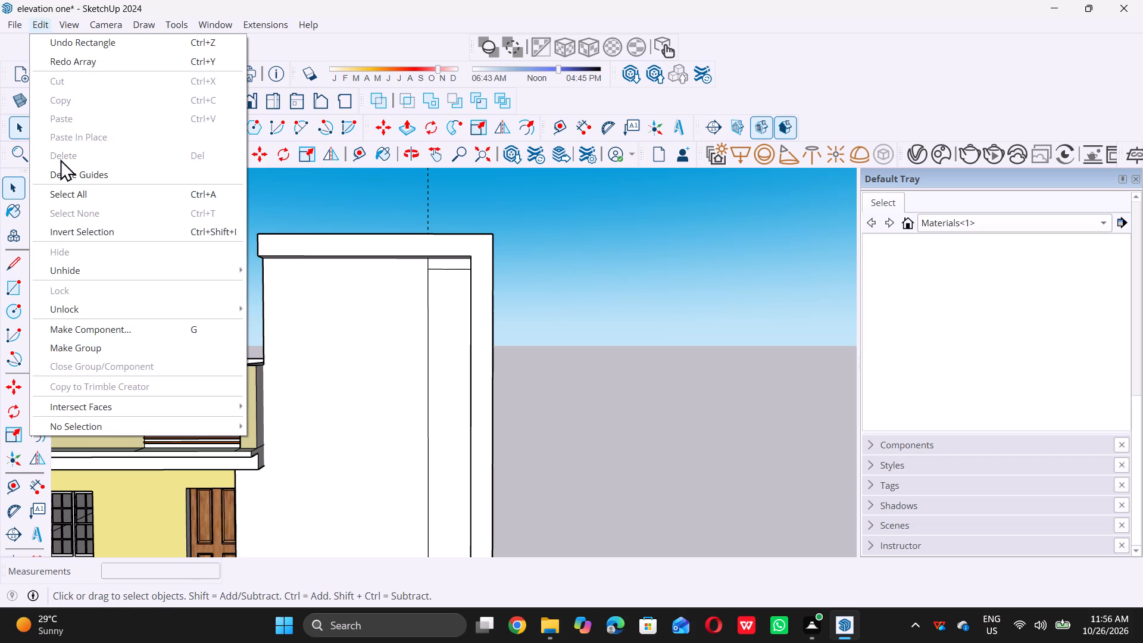
click(66, 171)
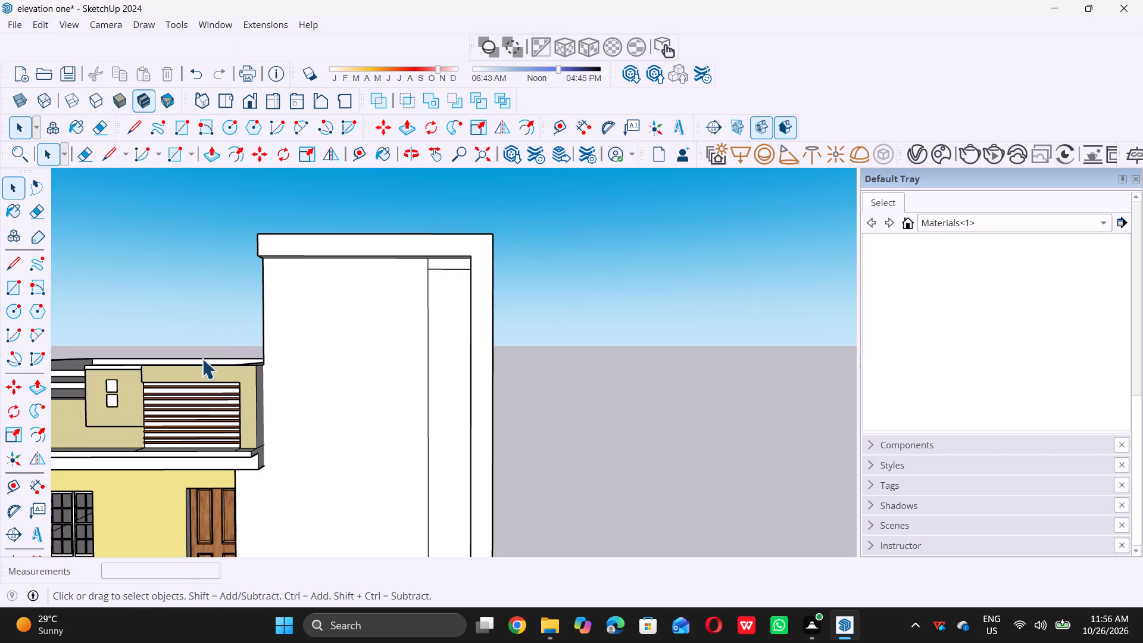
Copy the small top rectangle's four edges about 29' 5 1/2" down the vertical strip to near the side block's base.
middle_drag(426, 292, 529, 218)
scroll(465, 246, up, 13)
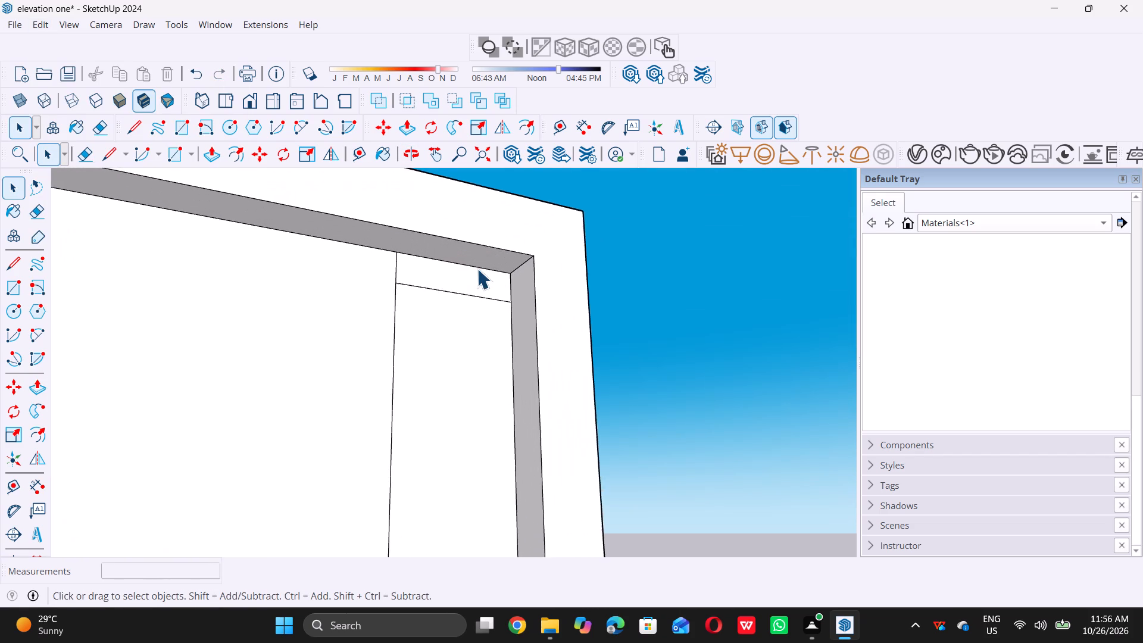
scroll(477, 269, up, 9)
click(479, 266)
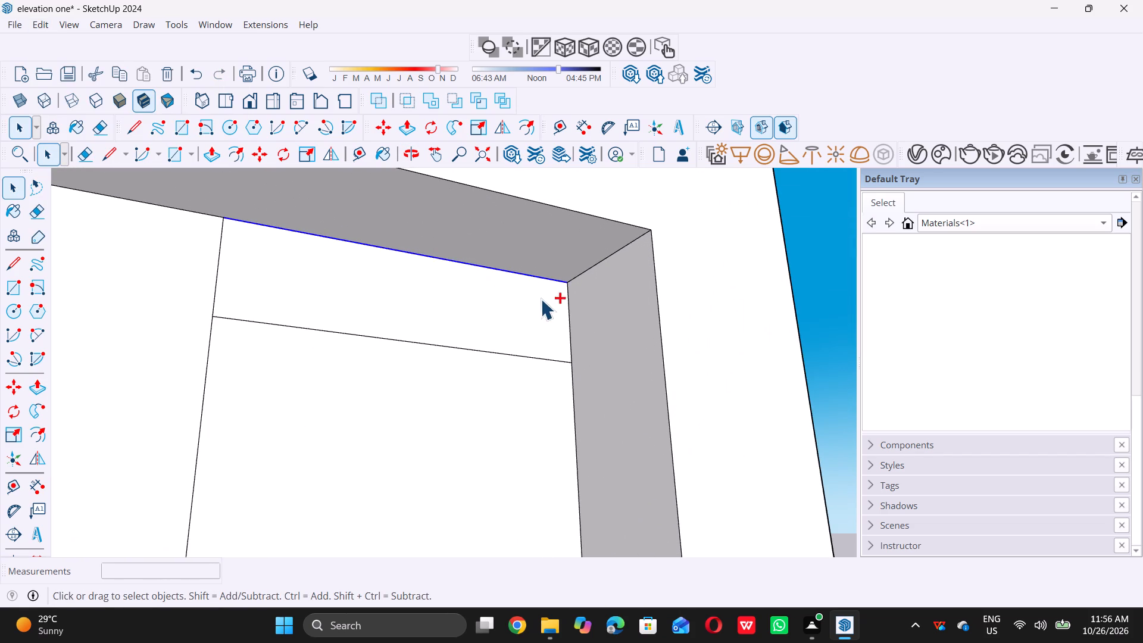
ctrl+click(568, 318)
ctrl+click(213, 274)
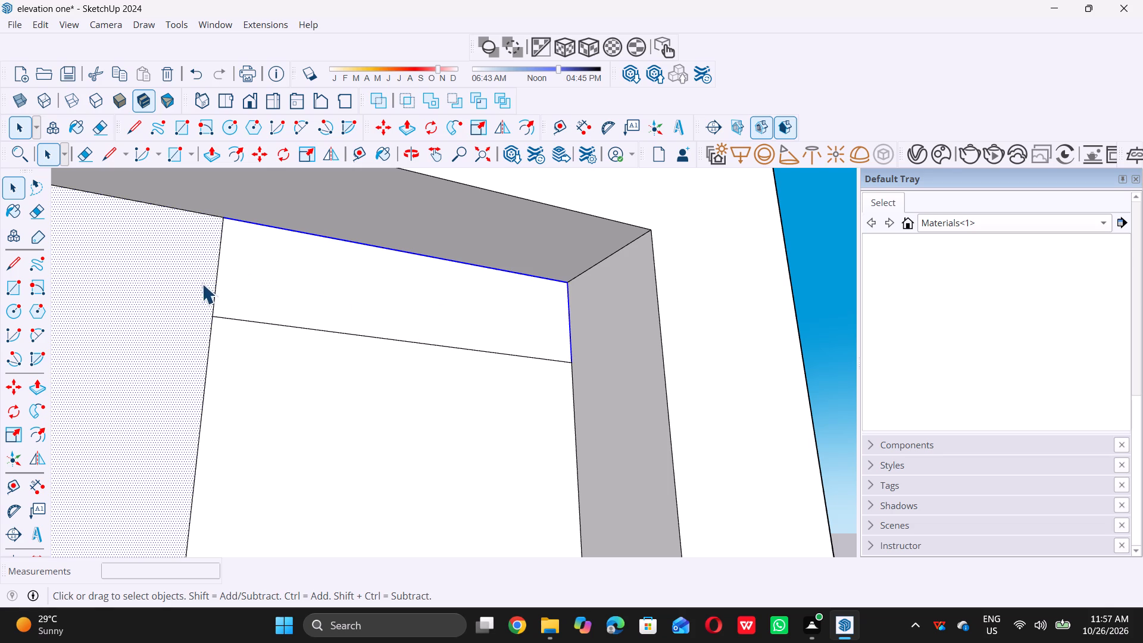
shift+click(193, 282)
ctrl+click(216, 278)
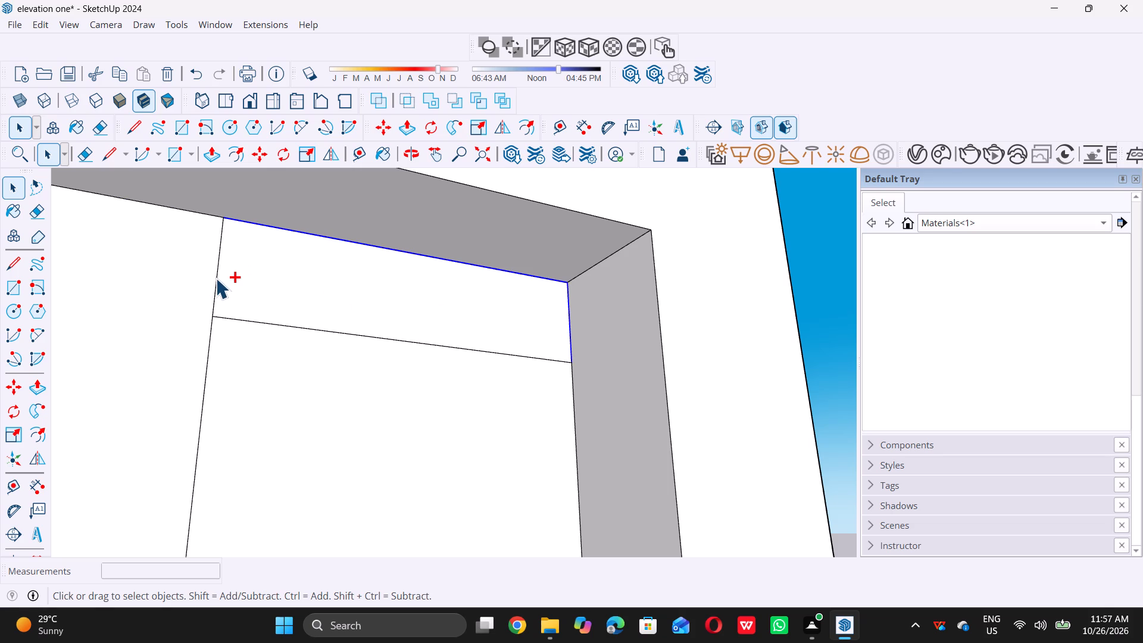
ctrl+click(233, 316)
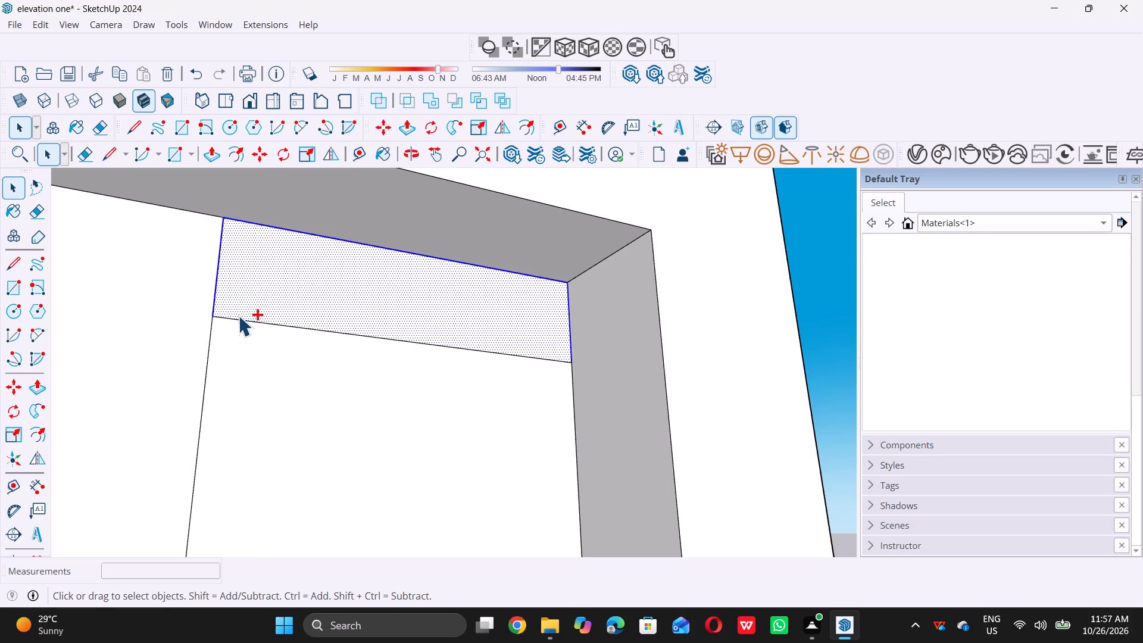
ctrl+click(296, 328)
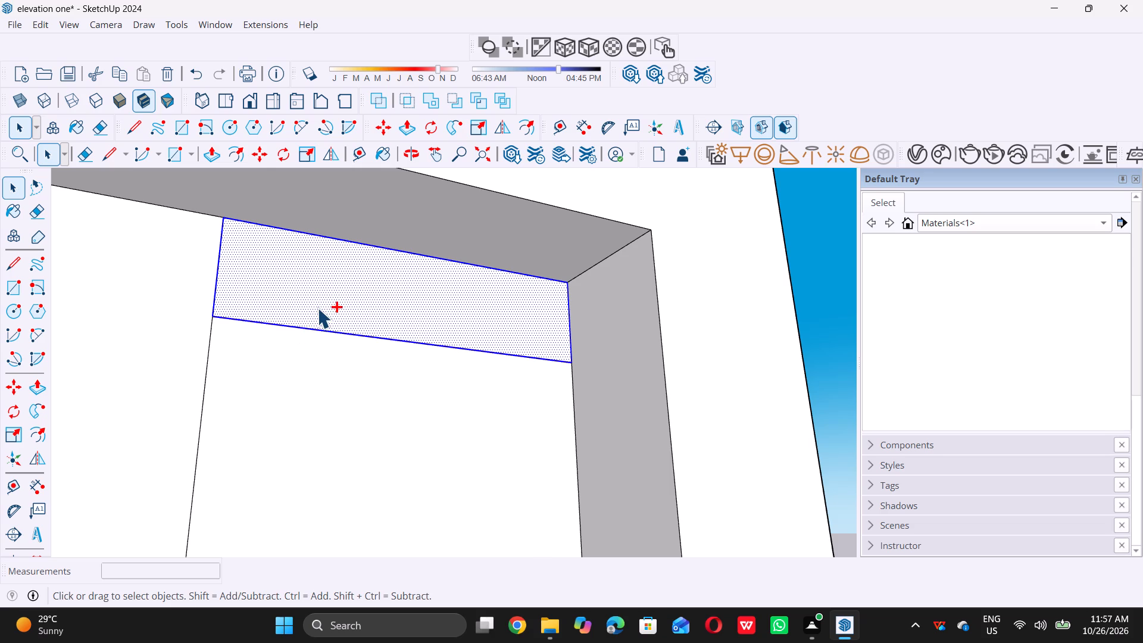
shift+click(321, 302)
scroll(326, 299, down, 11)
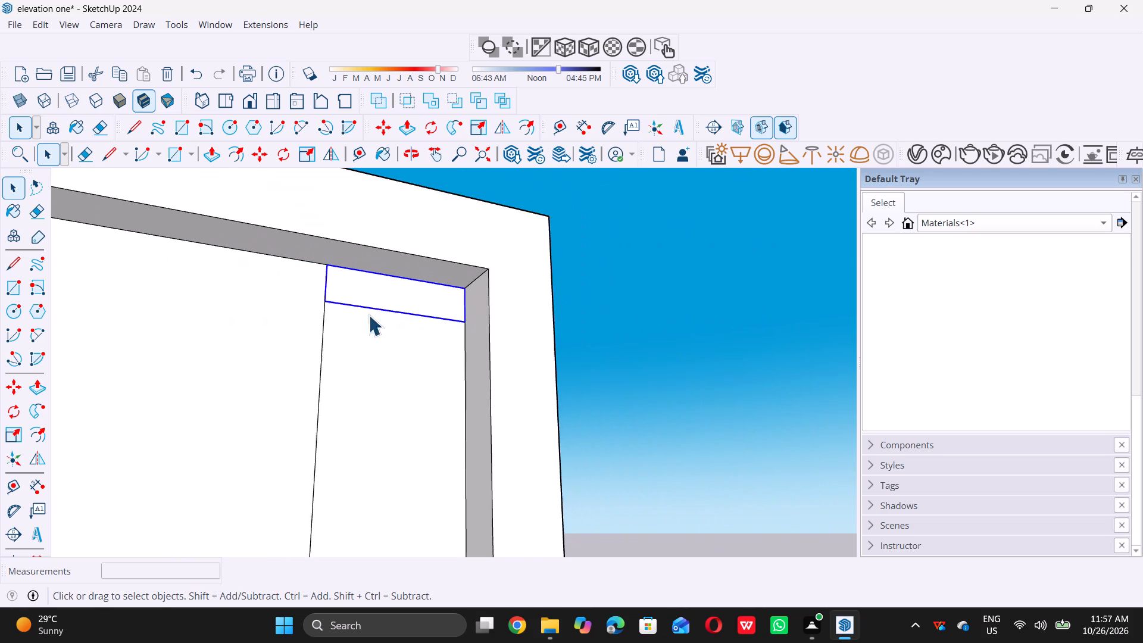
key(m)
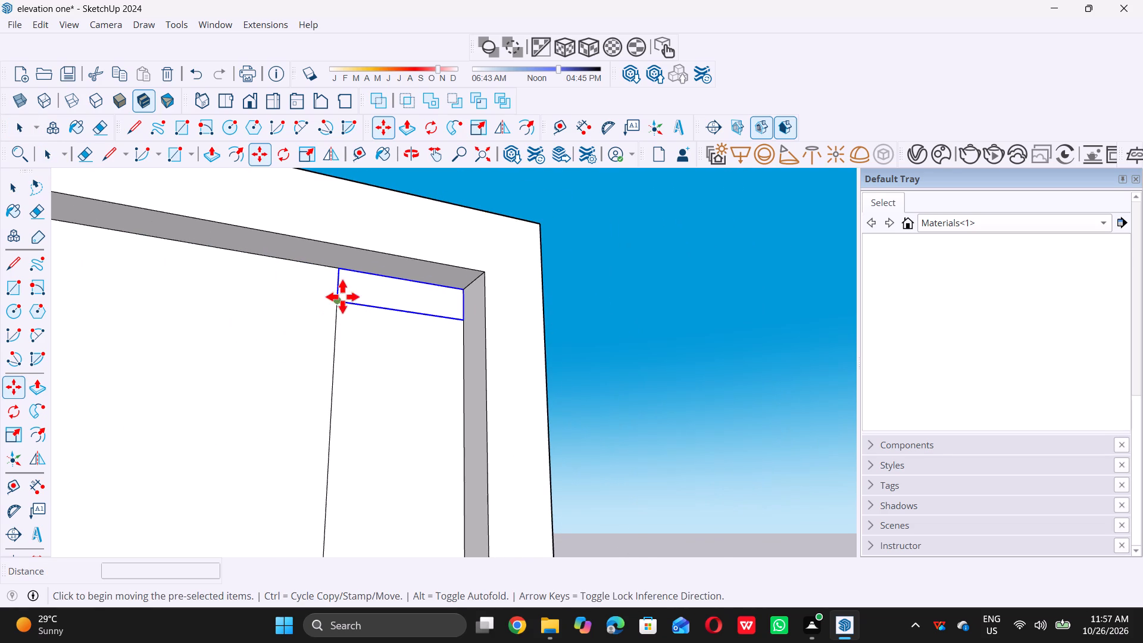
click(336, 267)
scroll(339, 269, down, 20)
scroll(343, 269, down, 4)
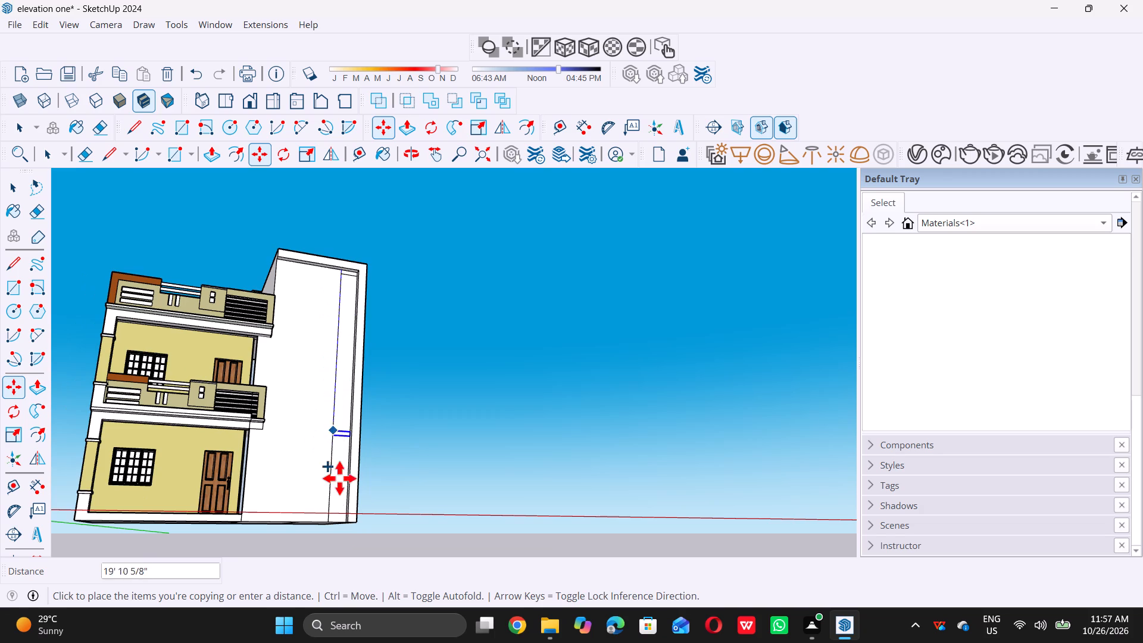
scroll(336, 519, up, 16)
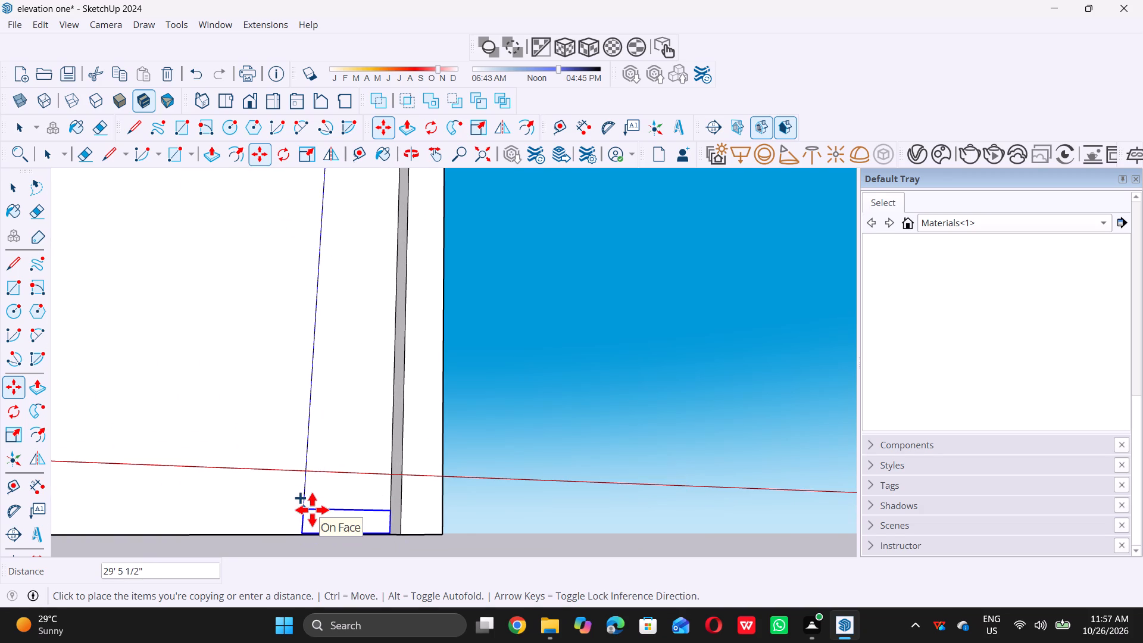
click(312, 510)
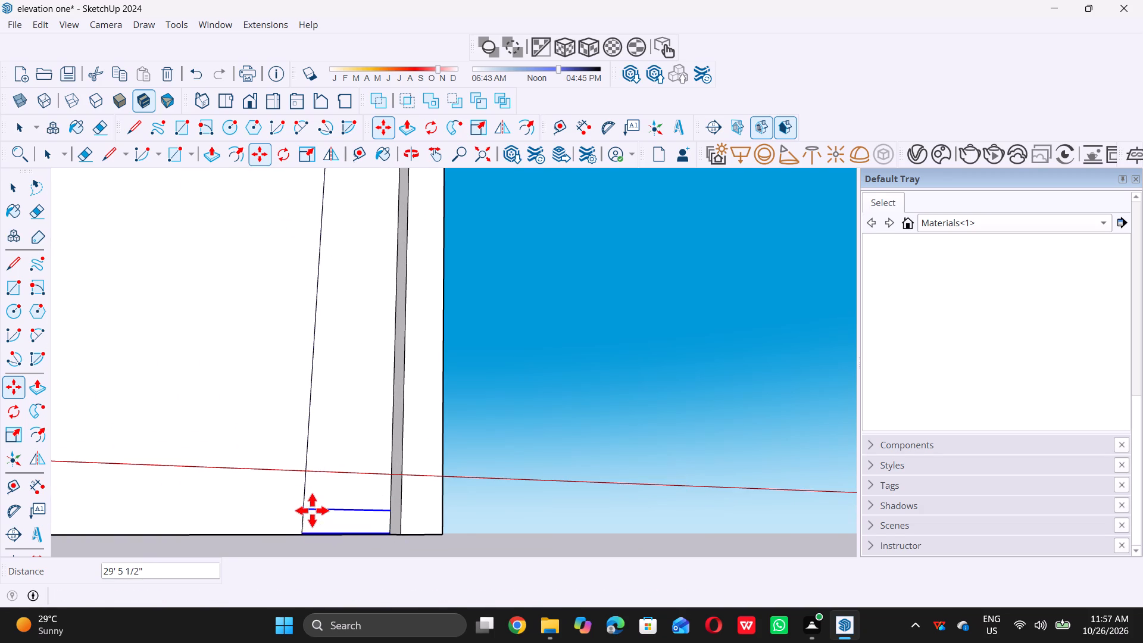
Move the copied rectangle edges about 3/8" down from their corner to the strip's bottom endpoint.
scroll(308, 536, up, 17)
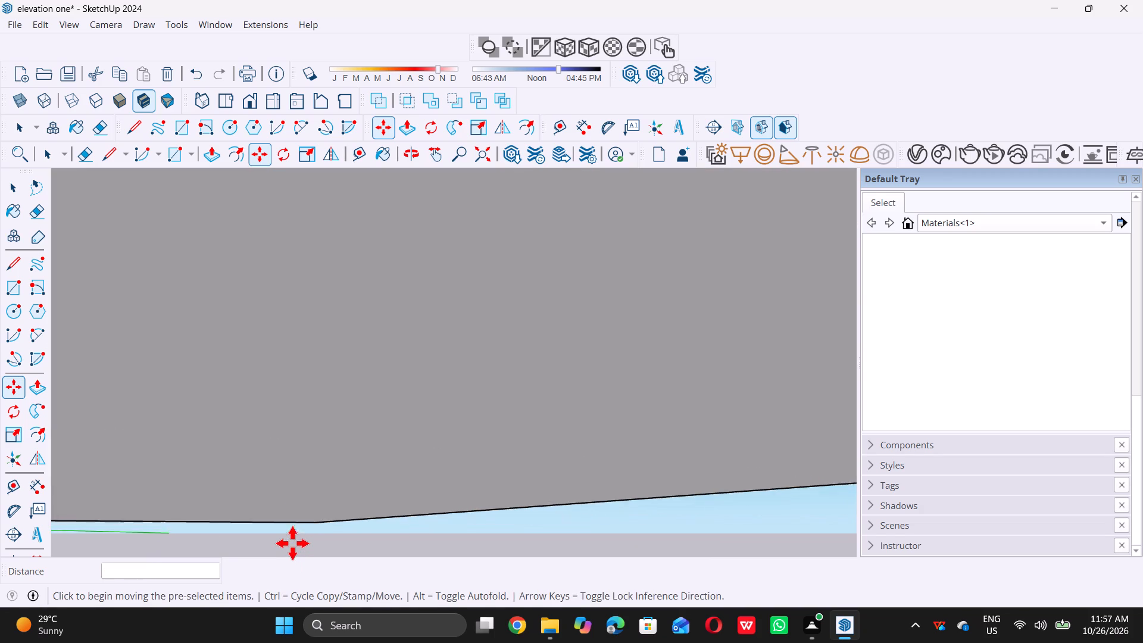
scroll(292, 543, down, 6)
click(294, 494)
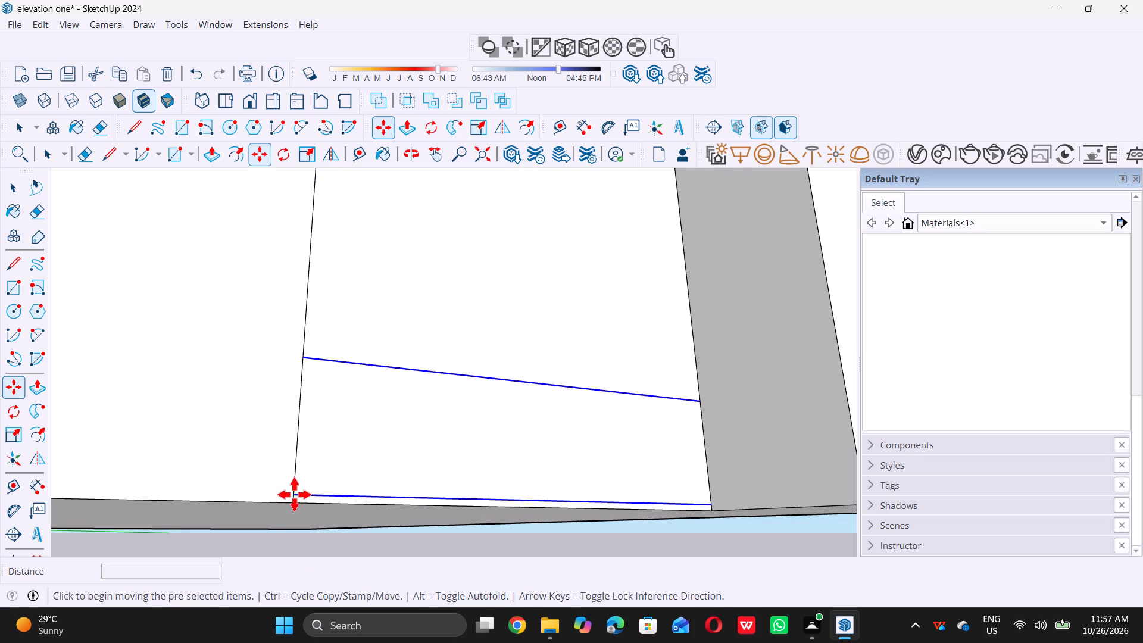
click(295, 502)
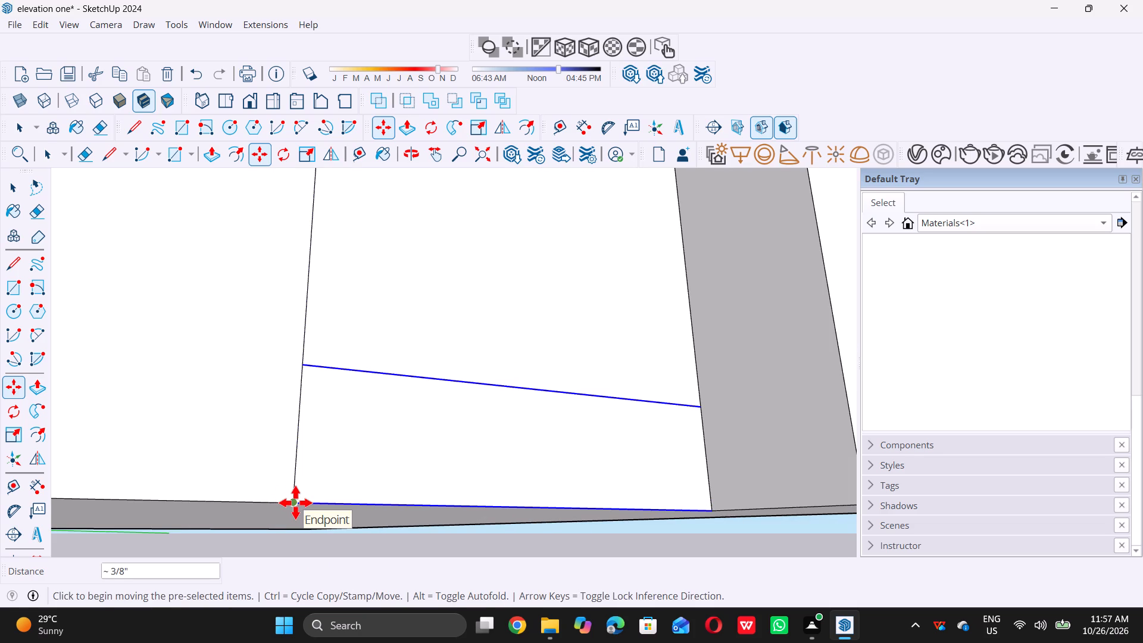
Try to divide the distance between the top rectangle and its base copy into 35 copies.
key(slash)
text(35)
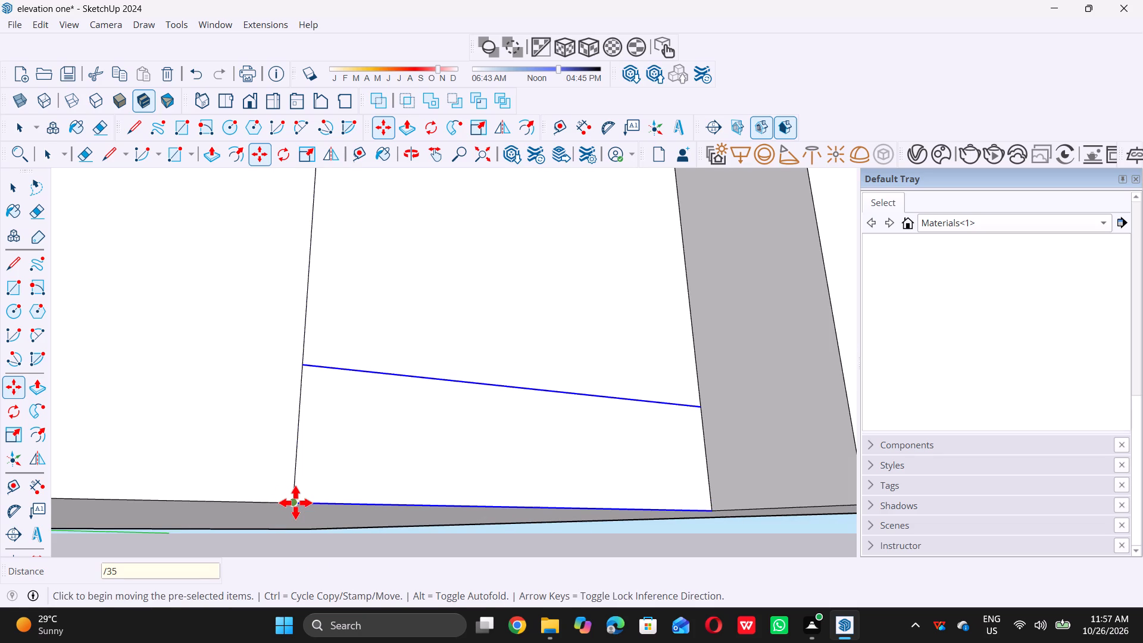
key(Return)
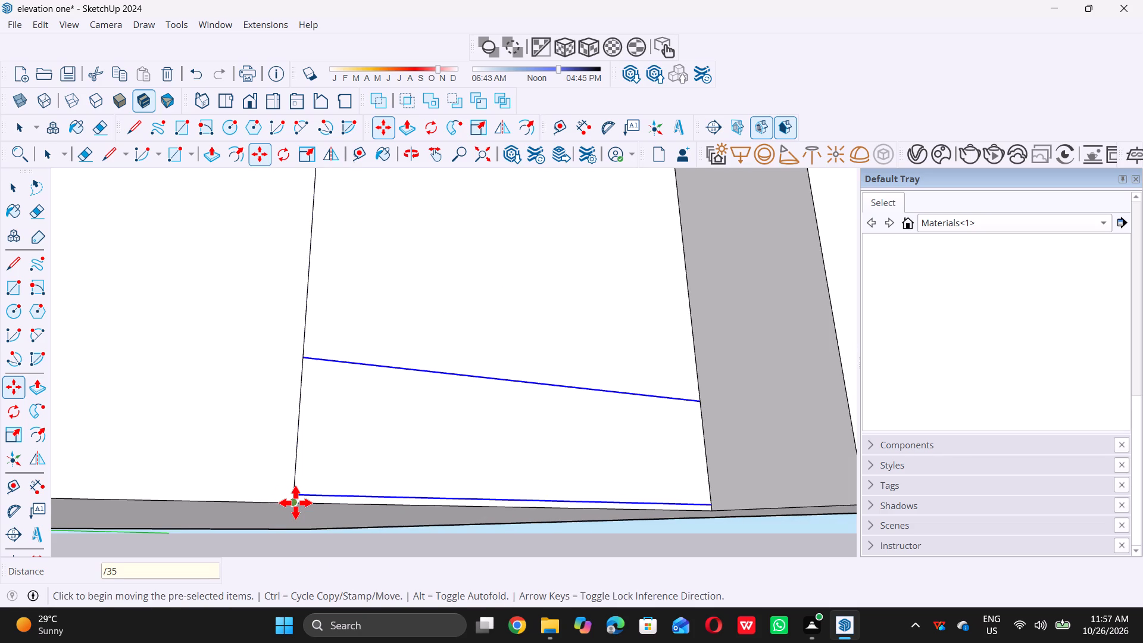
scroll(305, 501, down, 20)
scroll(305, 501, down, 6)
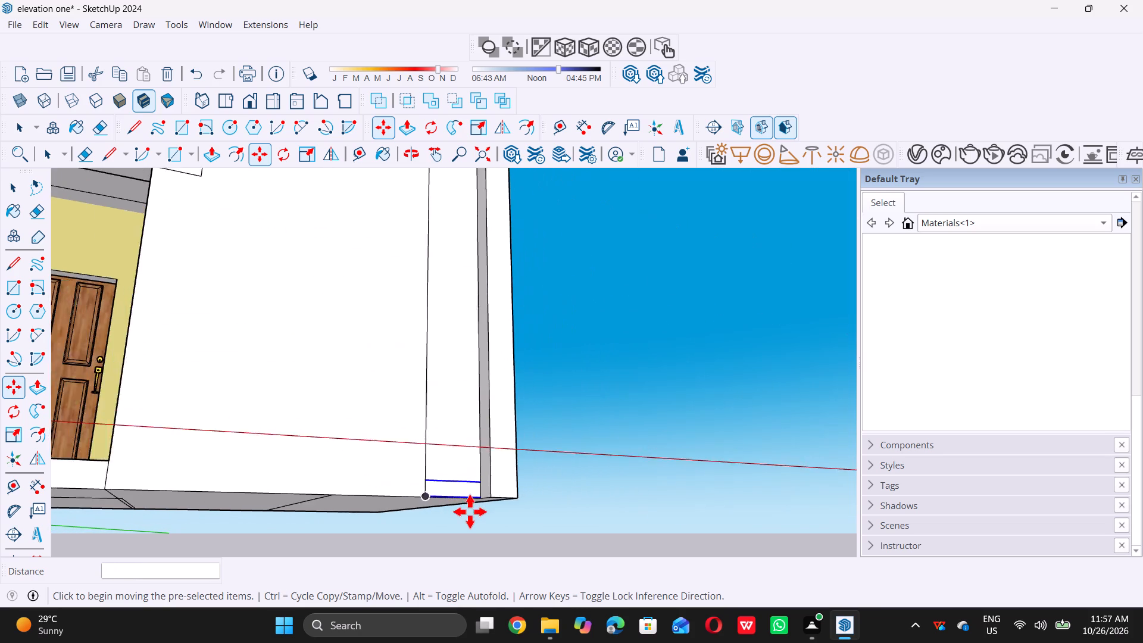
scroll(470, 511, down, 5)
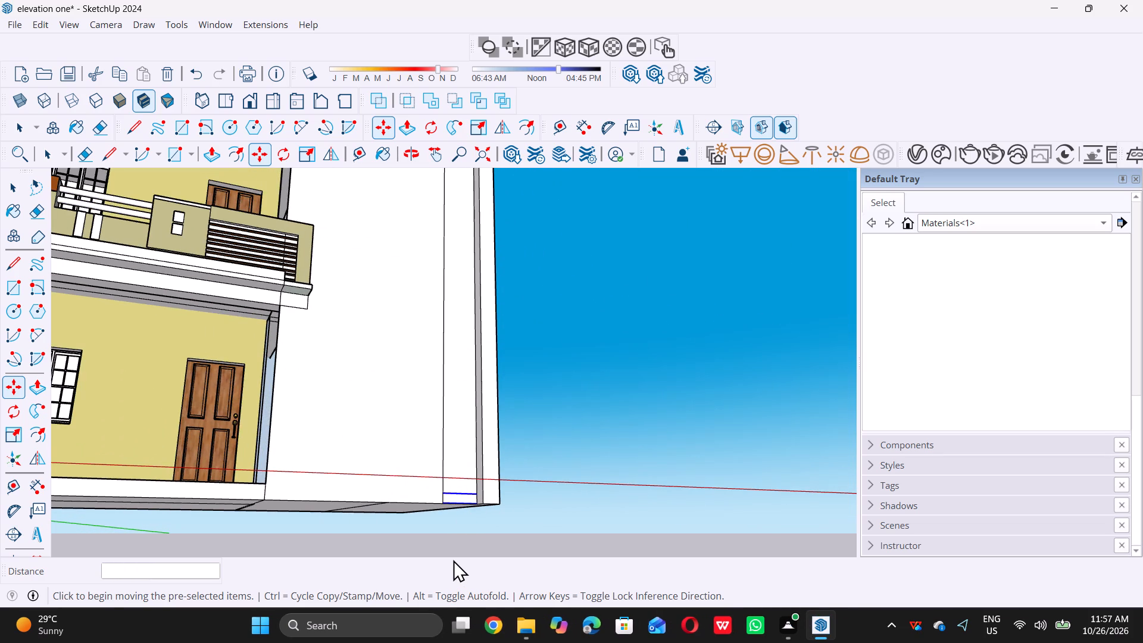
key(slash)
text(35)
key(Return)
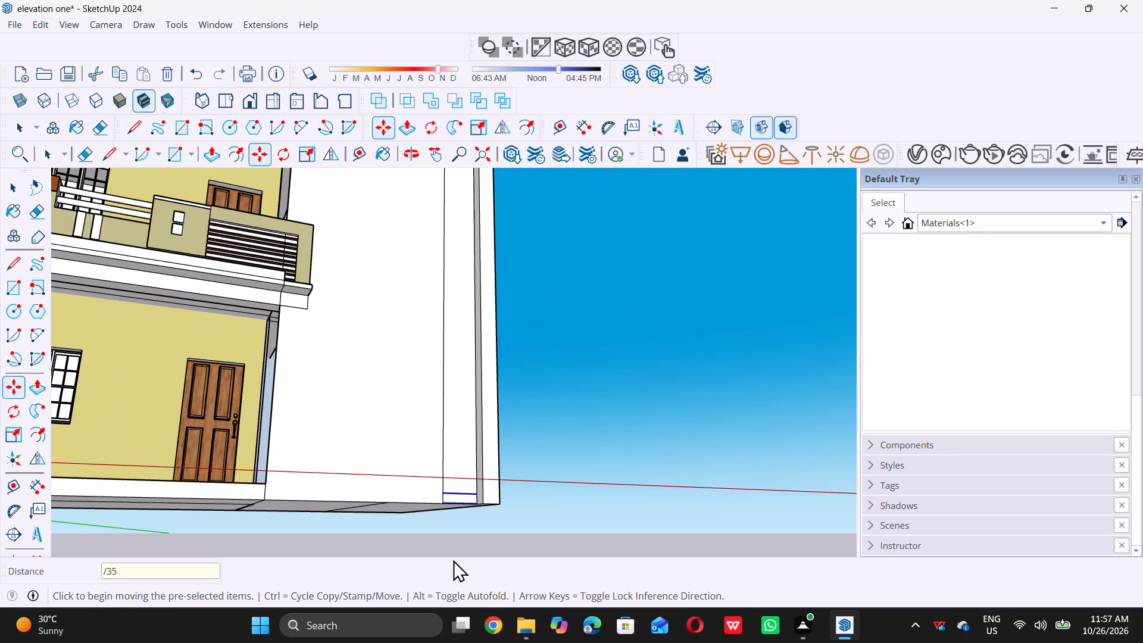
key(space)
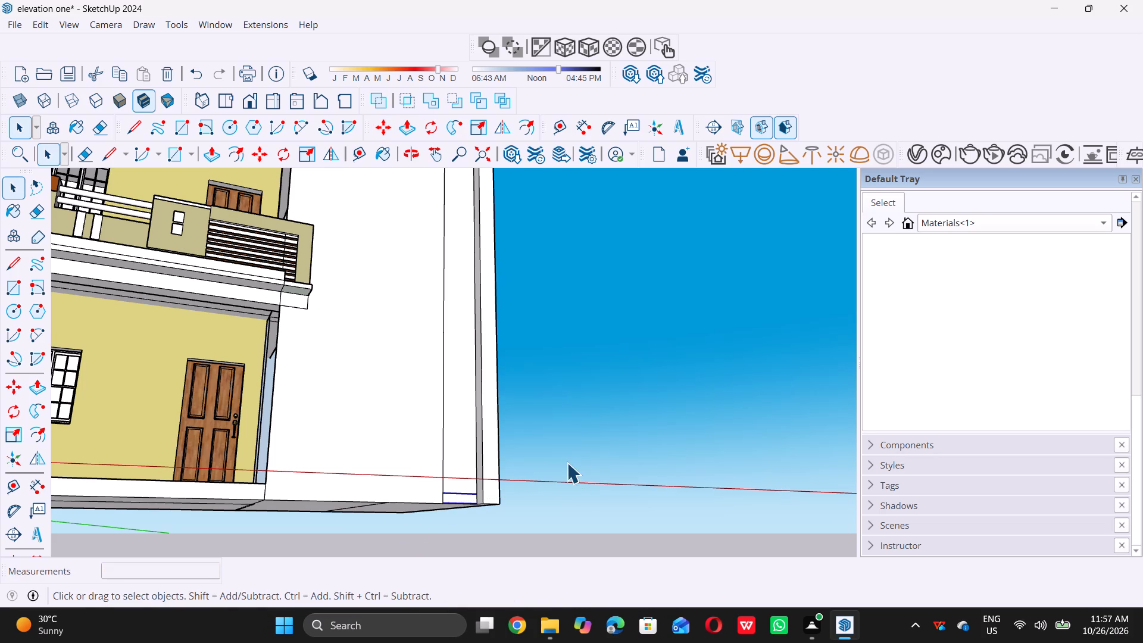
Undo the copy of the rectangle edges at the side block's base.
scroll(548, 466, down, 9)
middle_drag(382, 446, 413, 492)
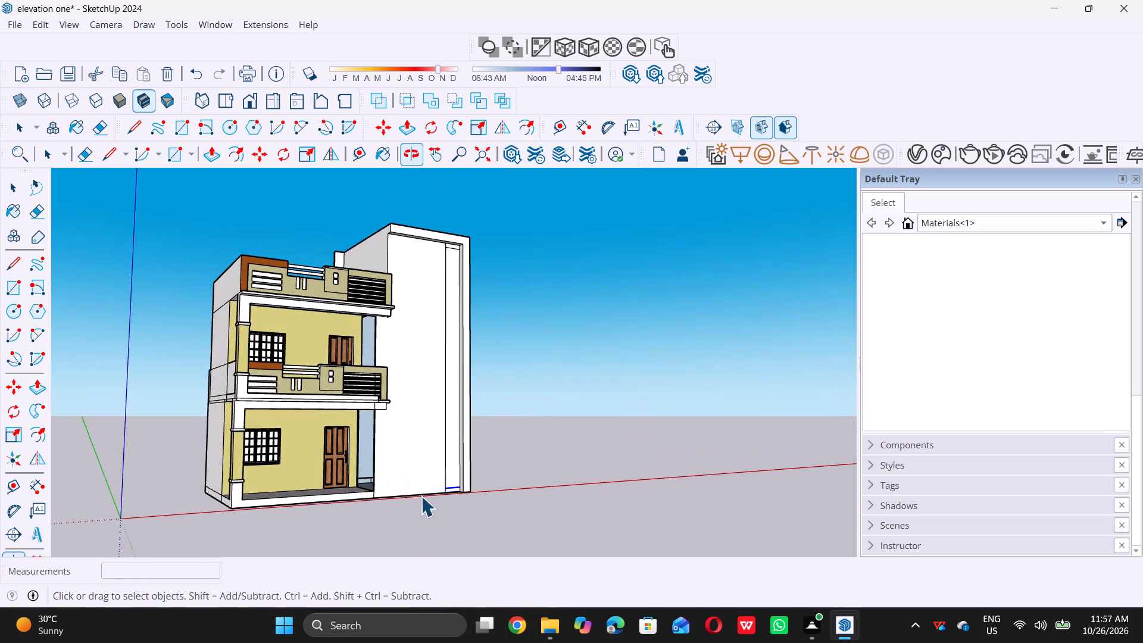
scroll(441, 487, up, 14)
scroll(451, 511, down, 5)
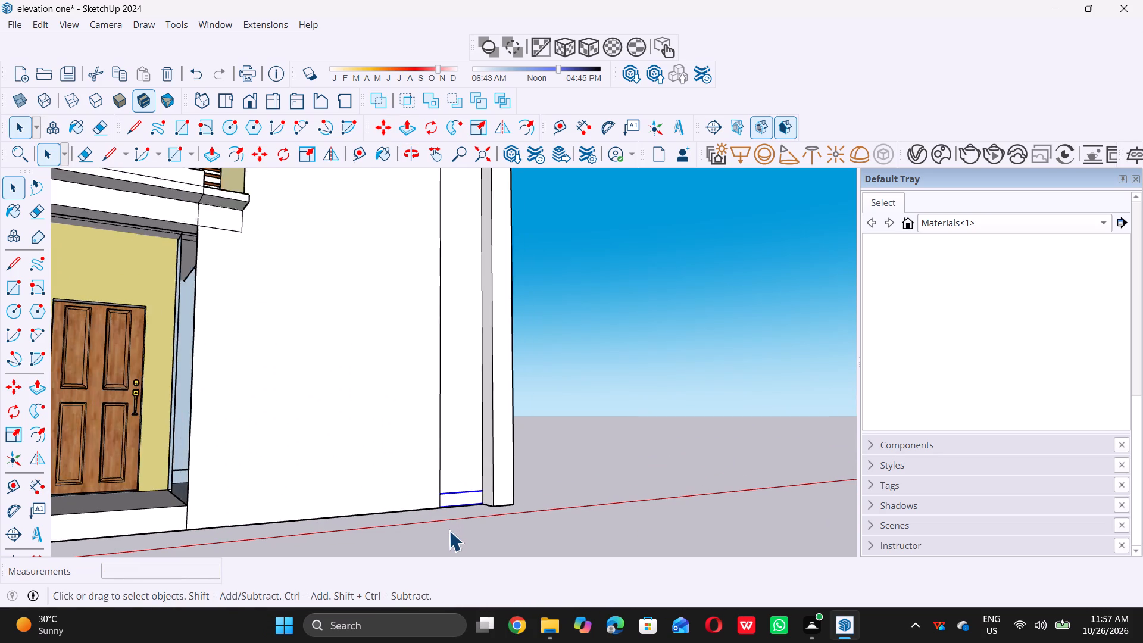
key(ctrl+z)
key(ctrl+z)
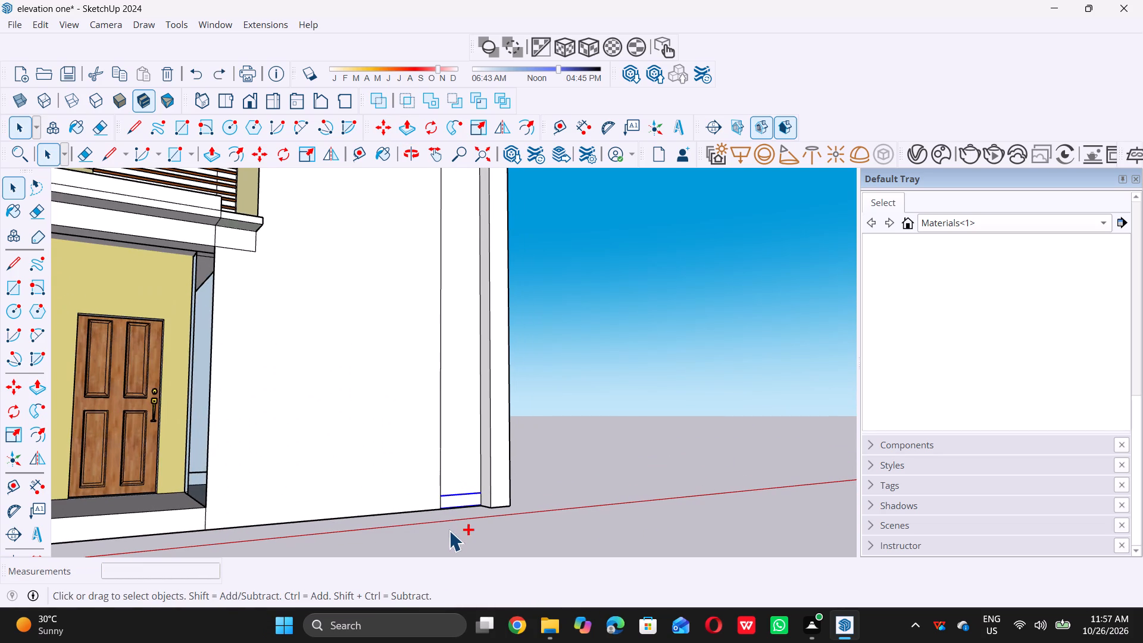
Copy the small top rectangle's four edges about 29' 5 7/8" down the vertical strip to its bottom endpoint at the side block's base.
scroll(451, 530, down, 14)
scroll(459, 371, down, 14)
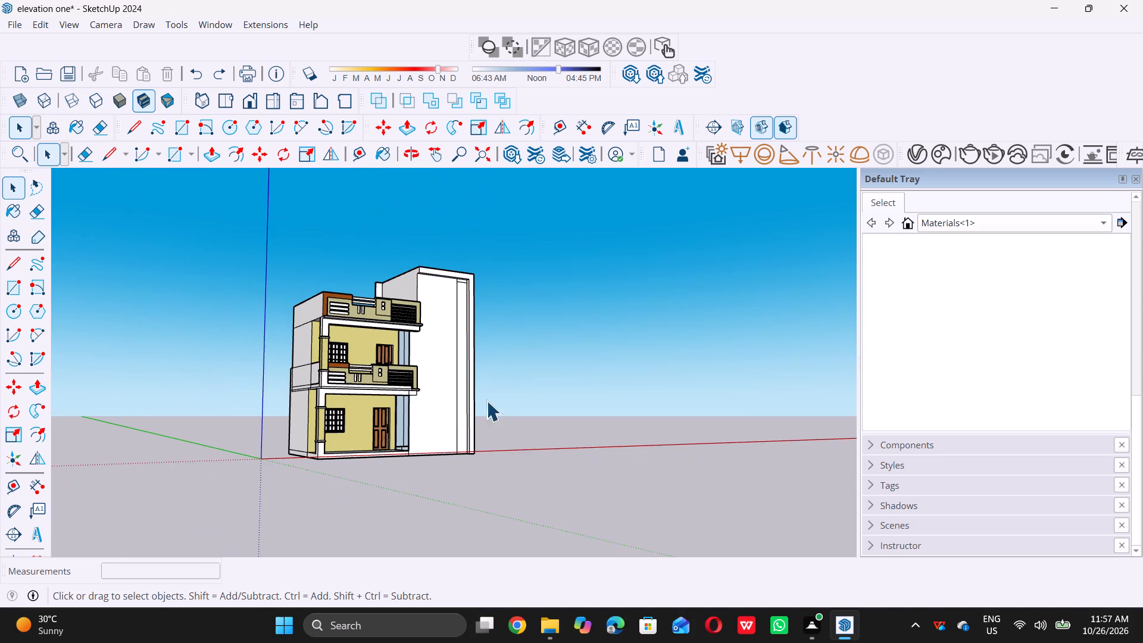
scroll(478, 273, up, 7)
scroll(442, 267, up, 20)
scroll(442, 267, up, 5)
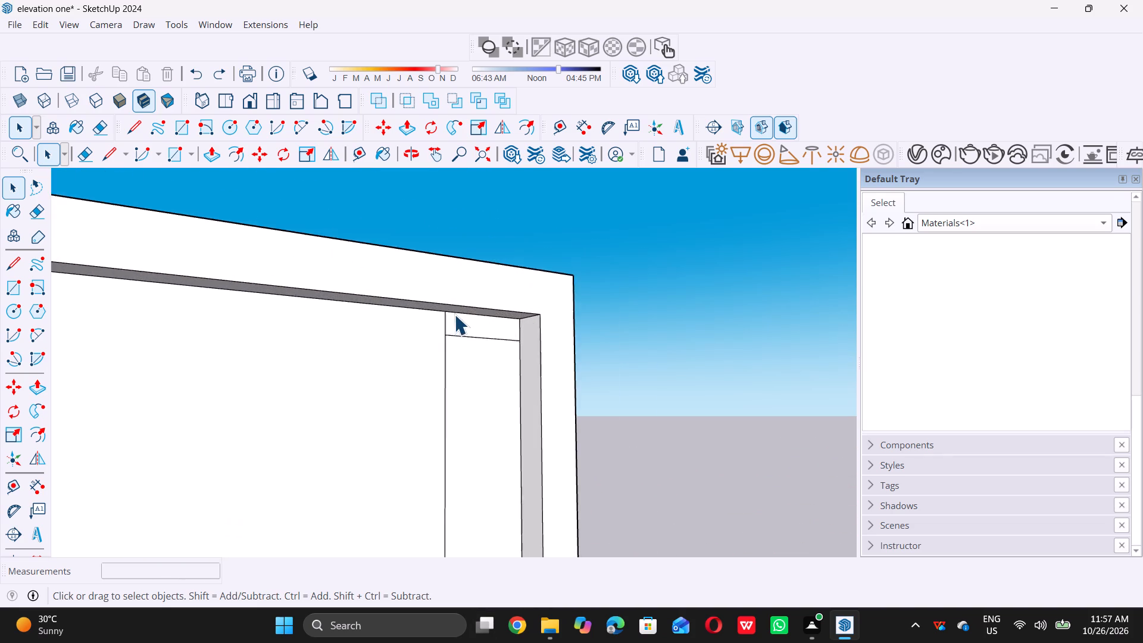
click(467, 311)
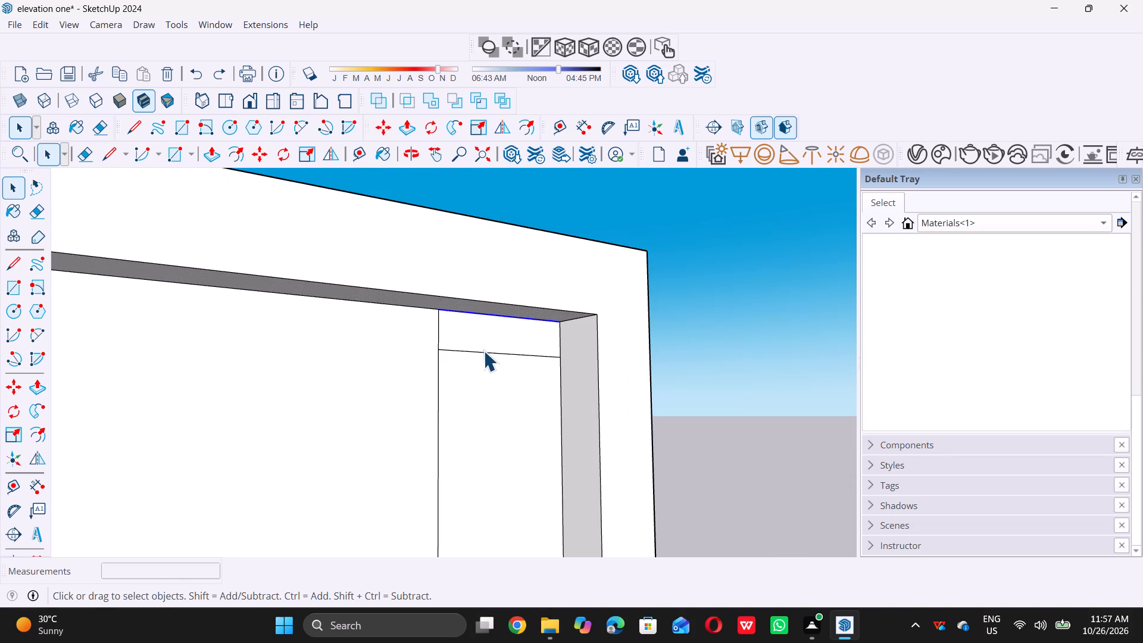
click(483, 351)
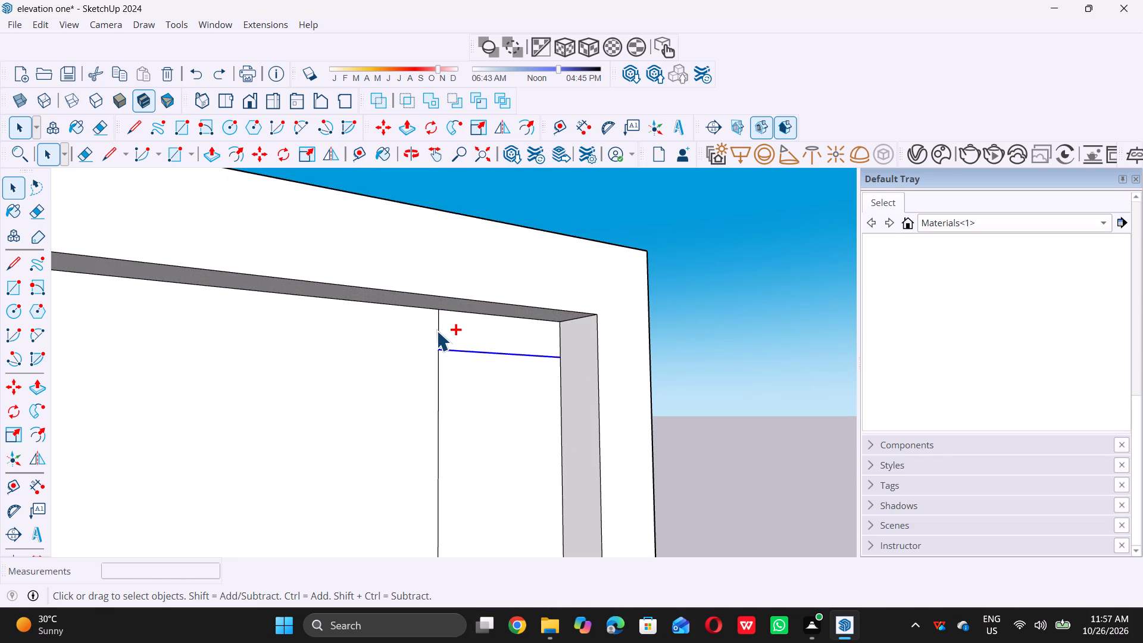
ctrl+click(436, 330)
shift+click(386, 338)
ctrl+click(449, 313)
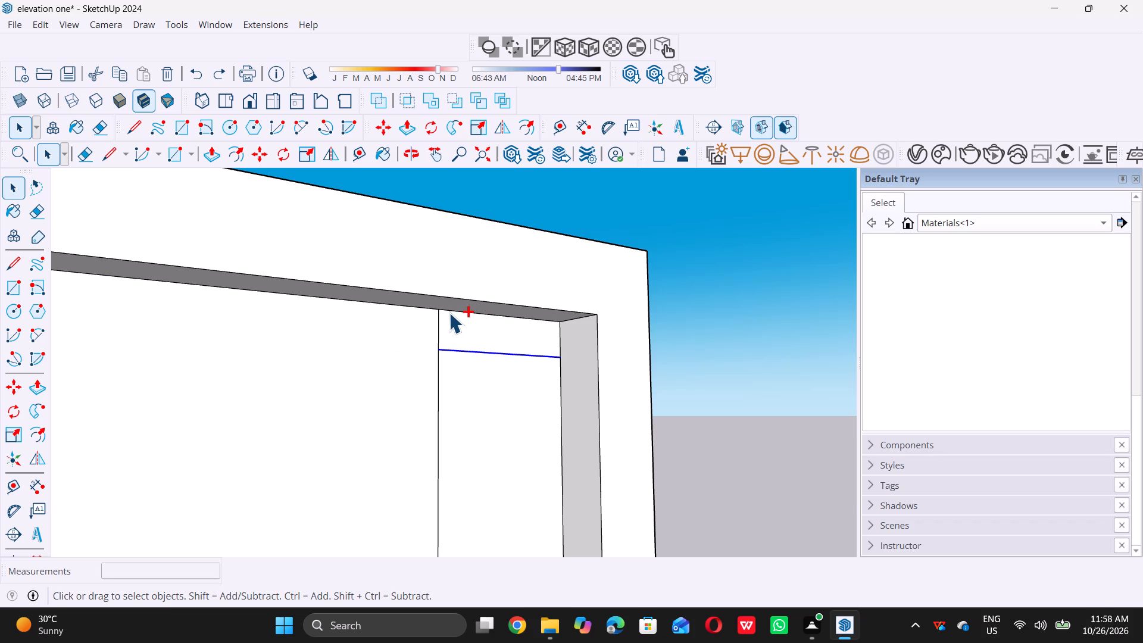
ctrl+click(437, 317)
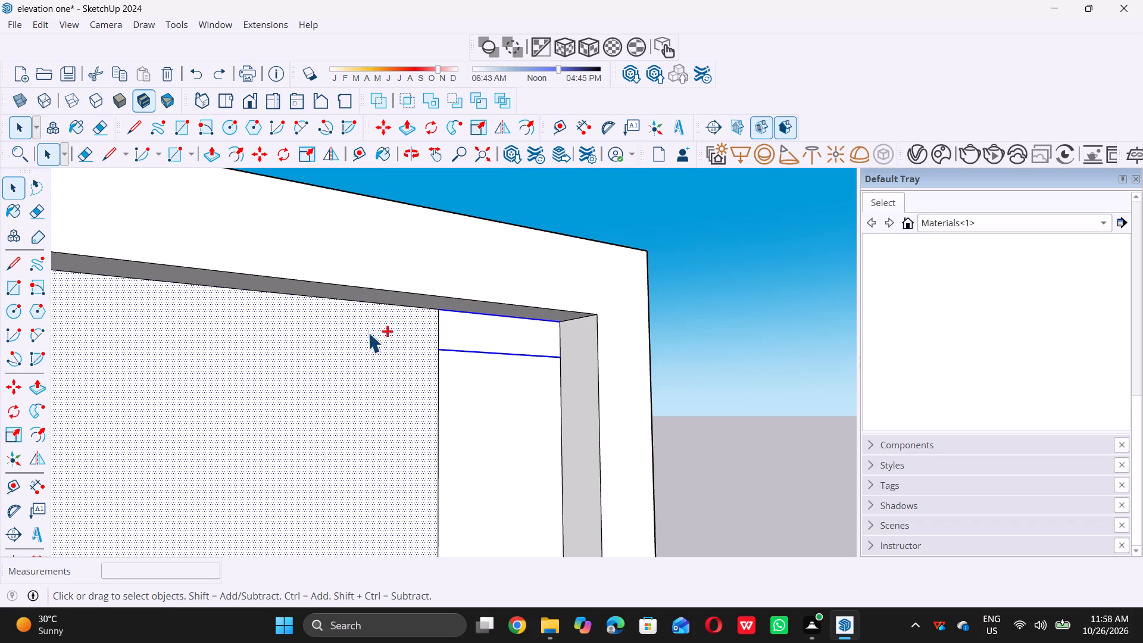
shift+click(374, 337)
ctrl+click(558, 333)
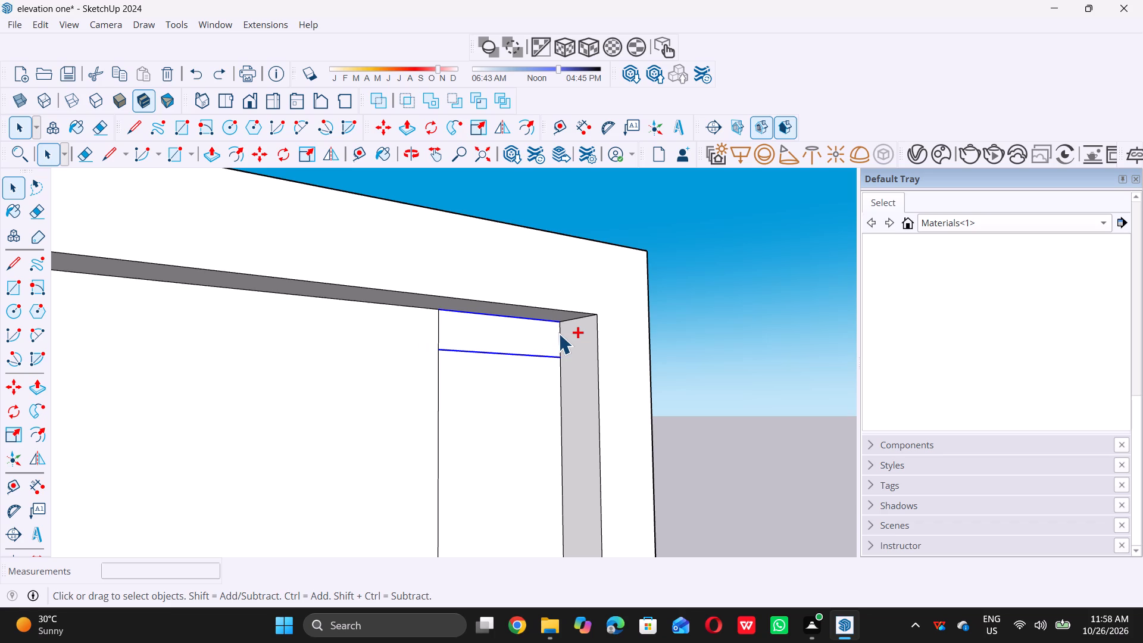
ctrl+click(438, 332)
key(m)
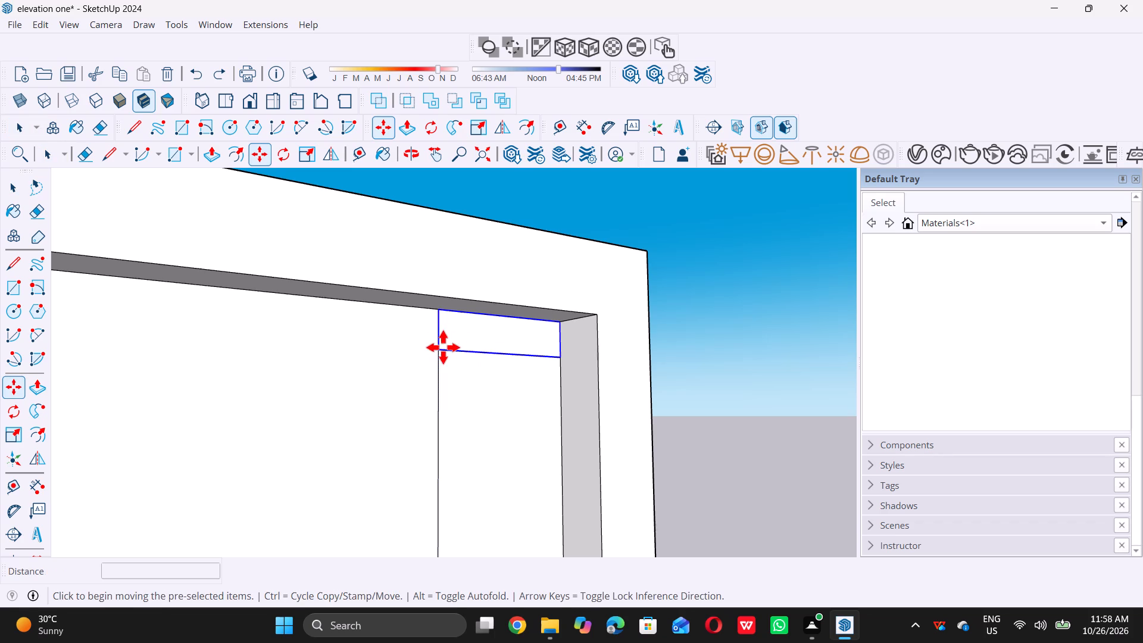
click(436, 350)
scroll(436, 350, down, 11)
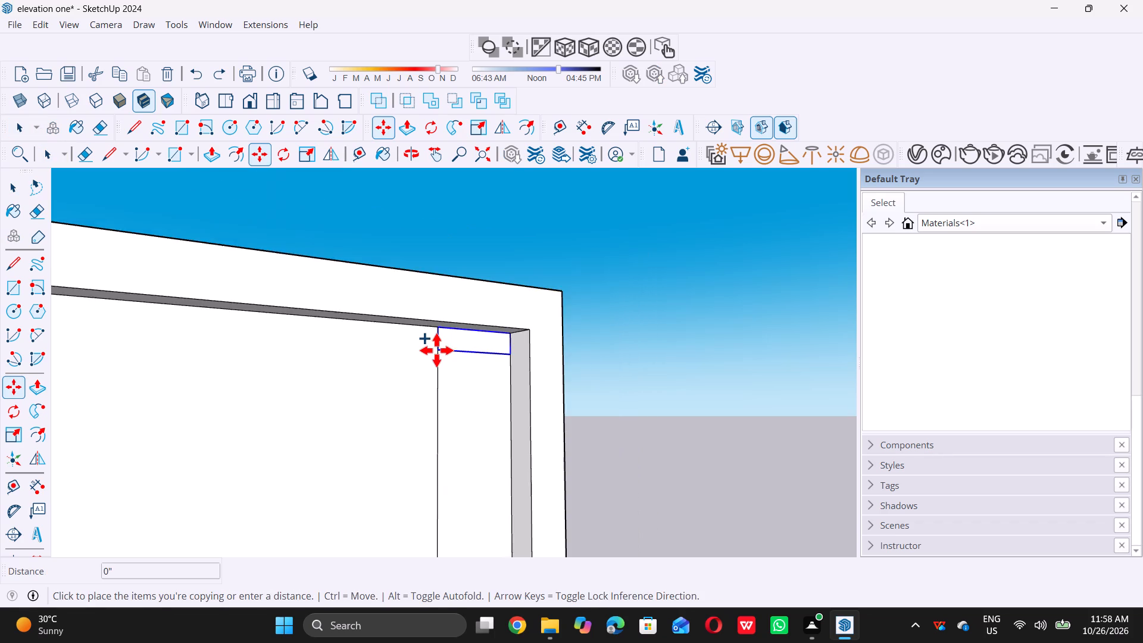
scroll(436, 350, down, 18)
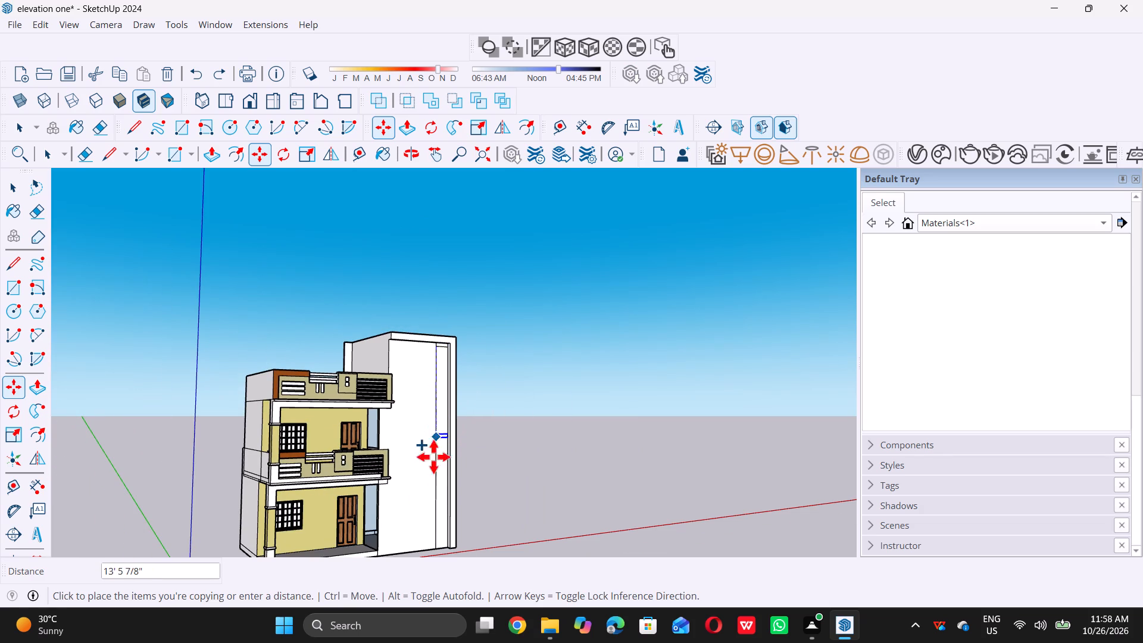
scroll(437, 560, up, 7)
scroll(426, 433, down, 7)
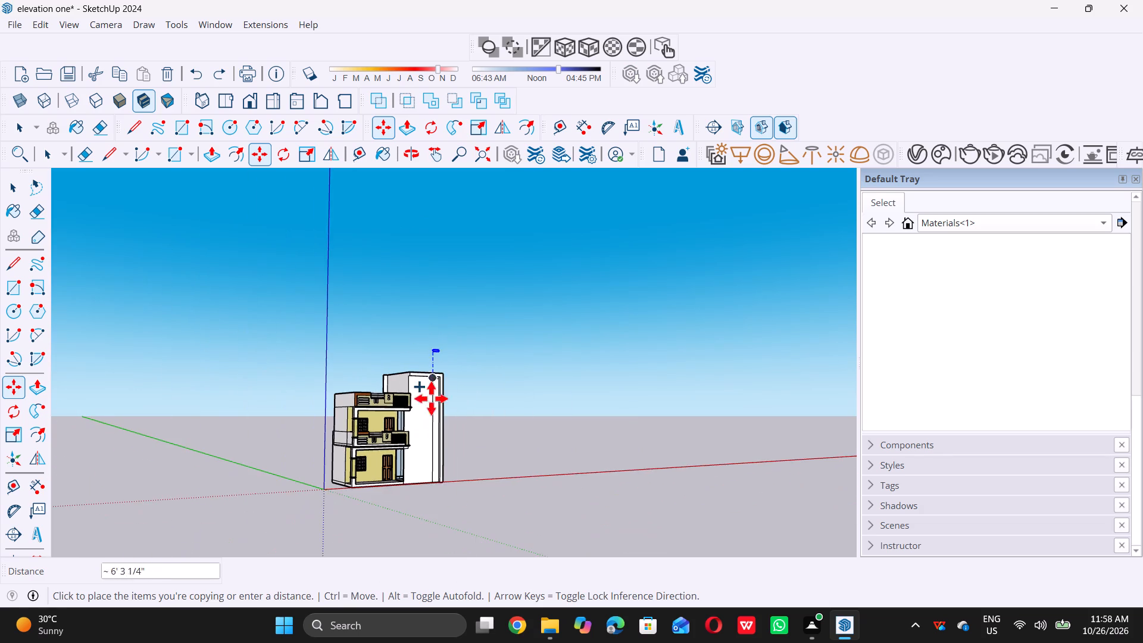
scroll(448, 442, up, 7)
scroll(404, 529, up, 7)
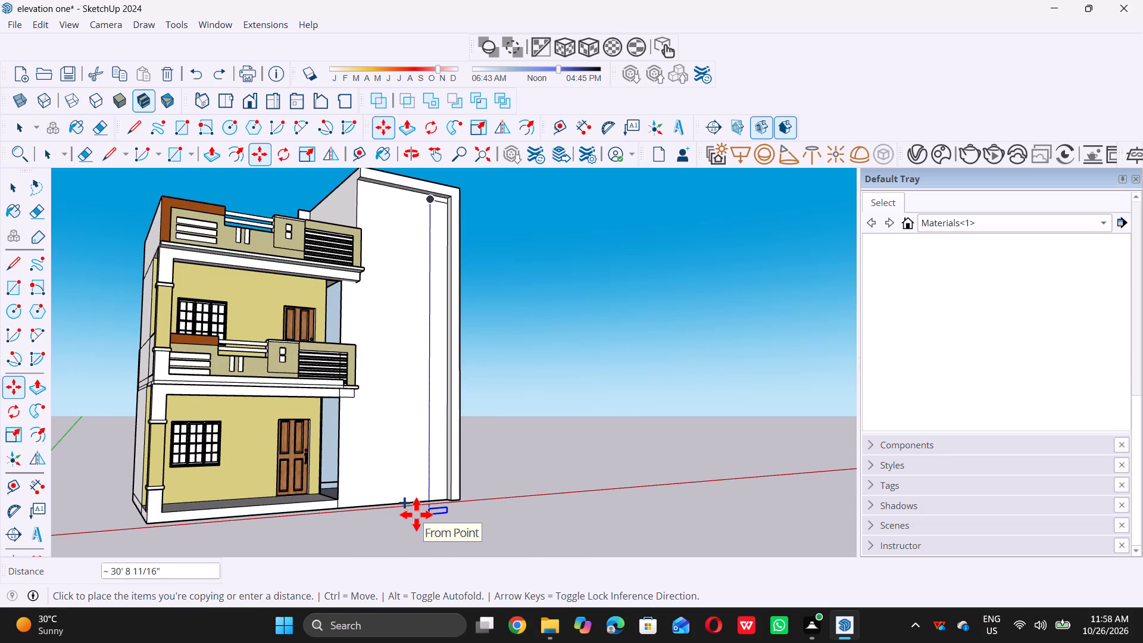
scroll(416, 498, up, 20)
scroll(416, 498, up, 5)
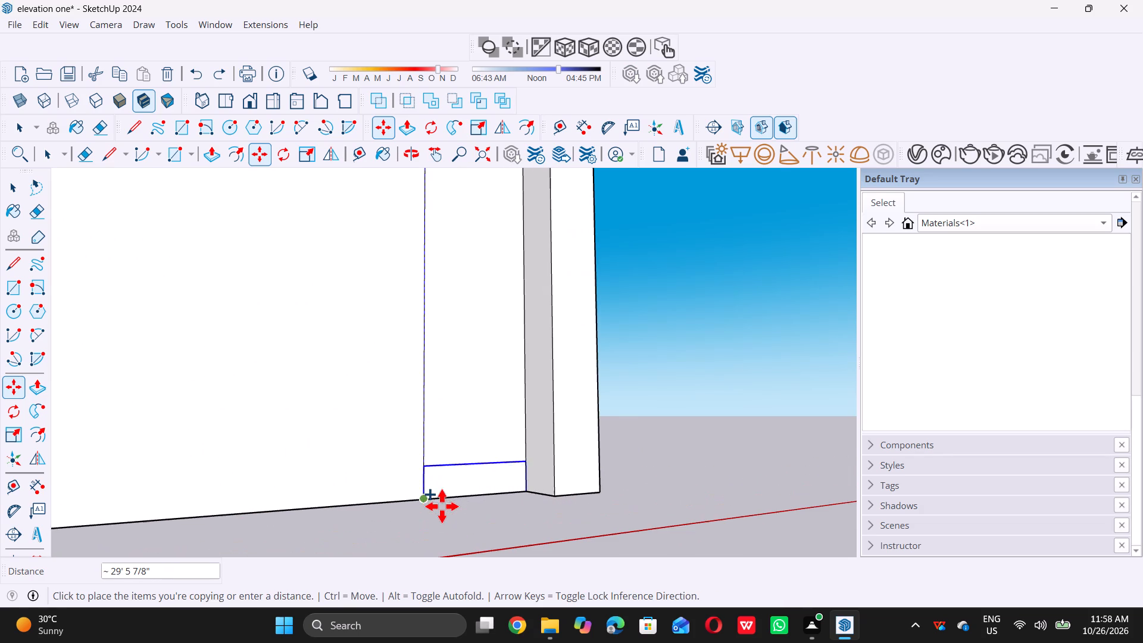
click(430, 503)
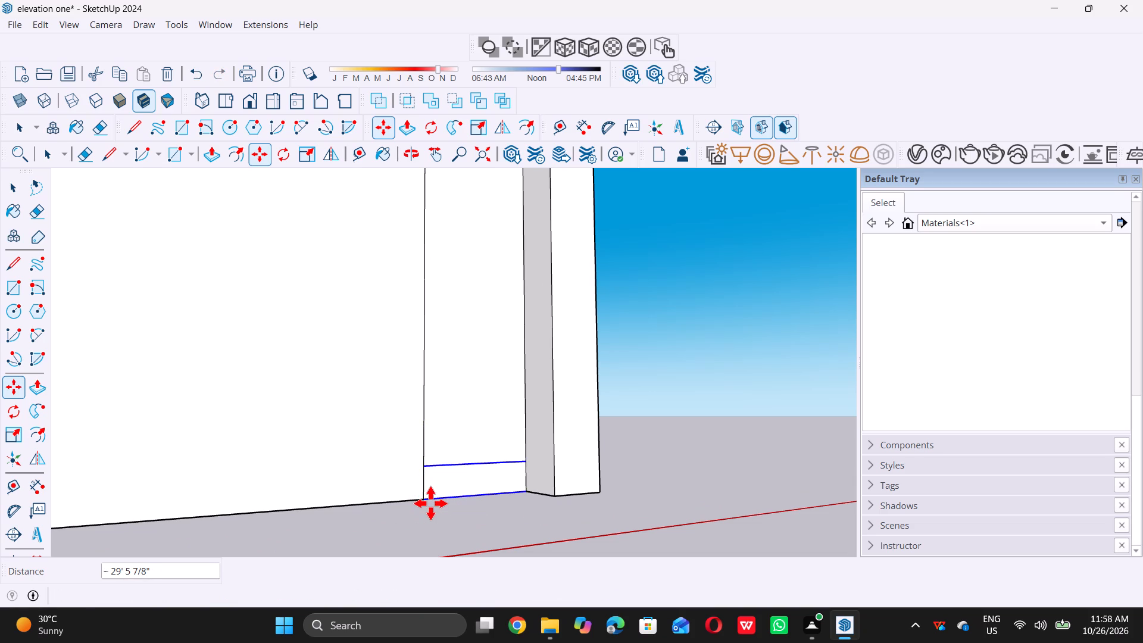
Divide the distance between the top rectangle and its base copy into 38 evenly spaced copies, and clear the selection.
key(slash)
text(38)
key(Return)
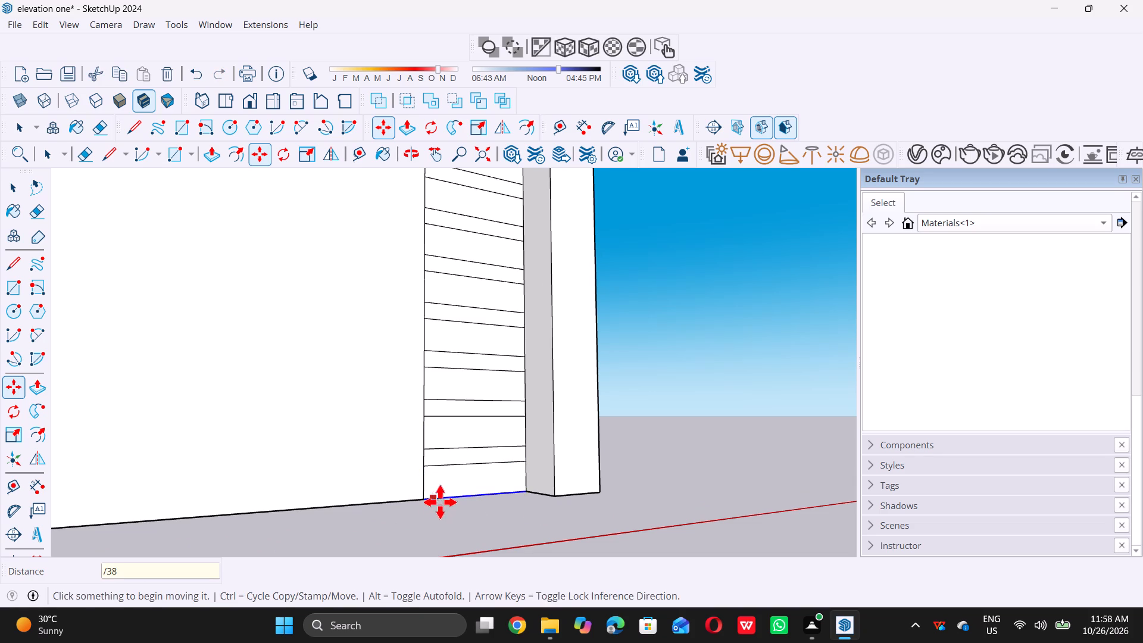
scroll(440, 502, down, 7)
scroll(335, 426, down, 12)
scroll(372, 472, down, 7)
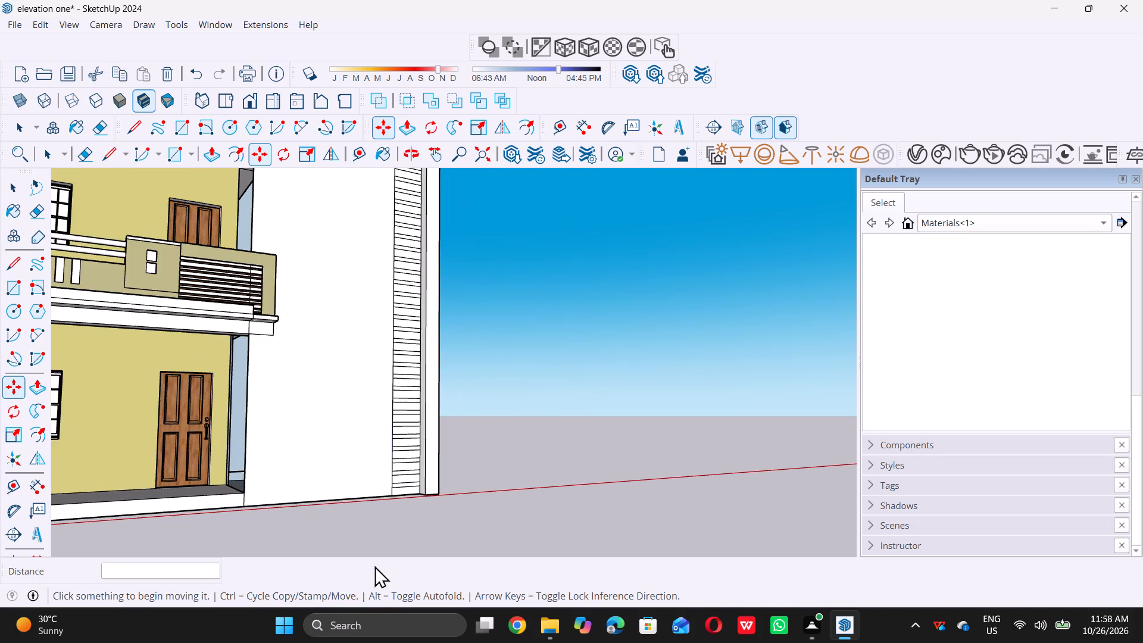
scroll(419, 432, down, 7)
scroll(438, 237, up, 15)
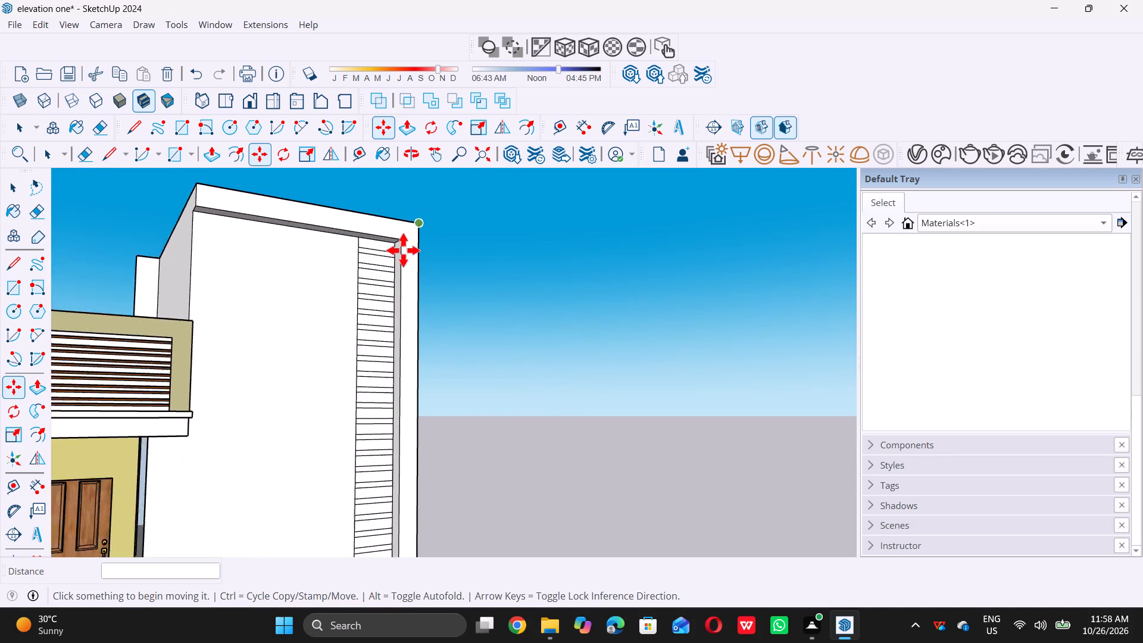
key(space)
click(570, 264)
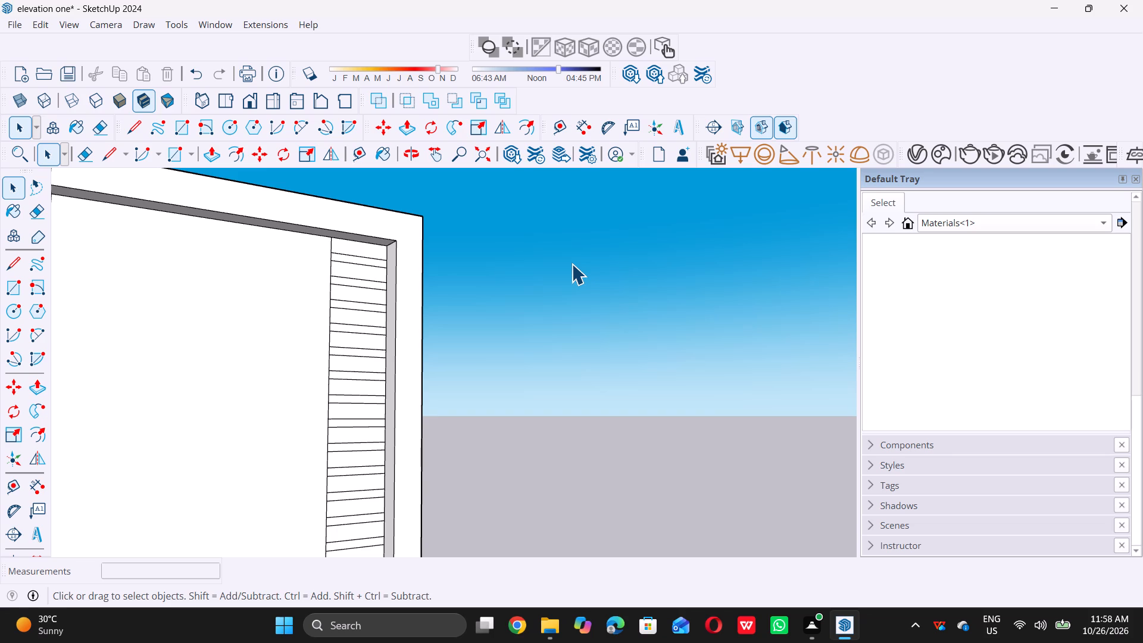
Push/Pull the narrow band just below the strip's top rectangle outward by 0.5".
scroll(476, 336, down, 5)
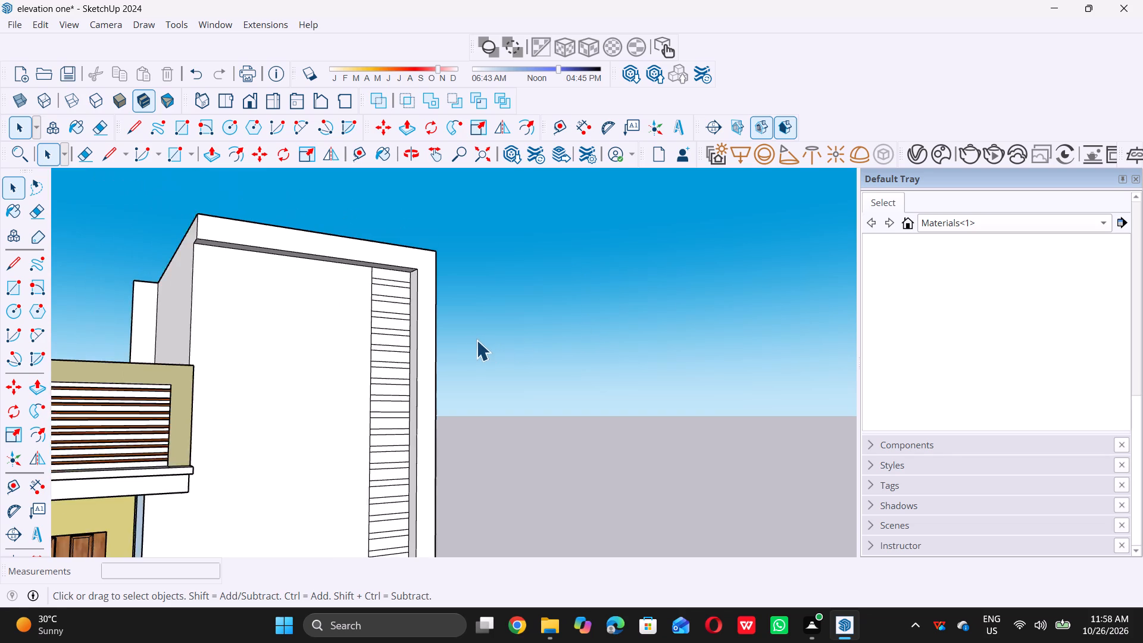
middle_drag(343, 350, 451, 429)
scroll(364, 392, down, 7)
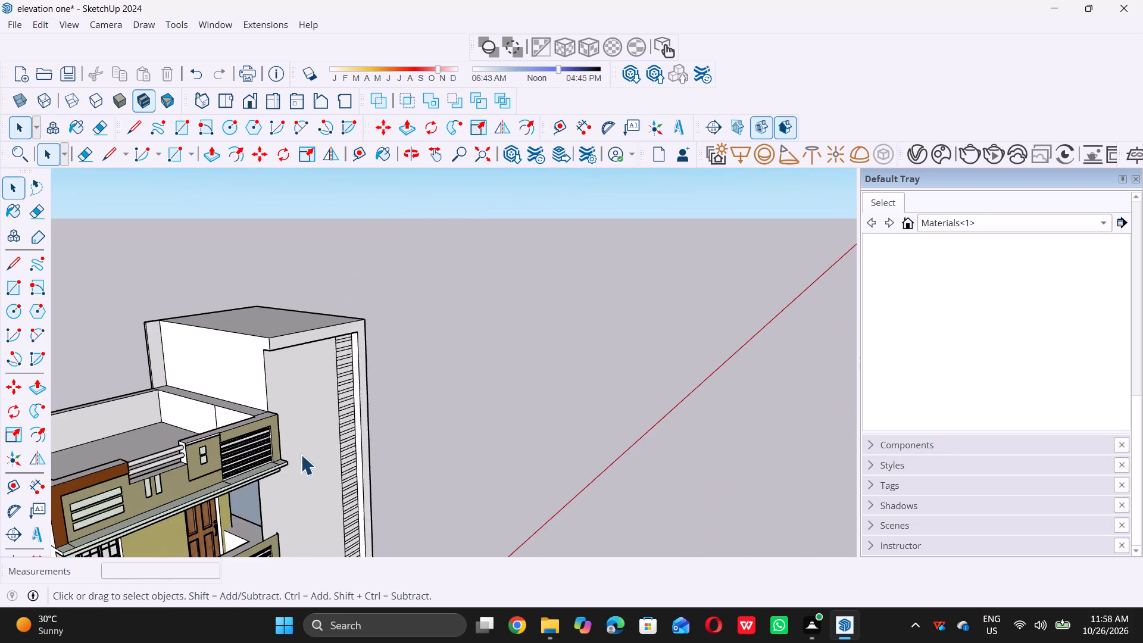
middle_drag(325, 355, 375, 346)
scroll(374, 346, up, 7)
scroll(313, 339, up, 16)
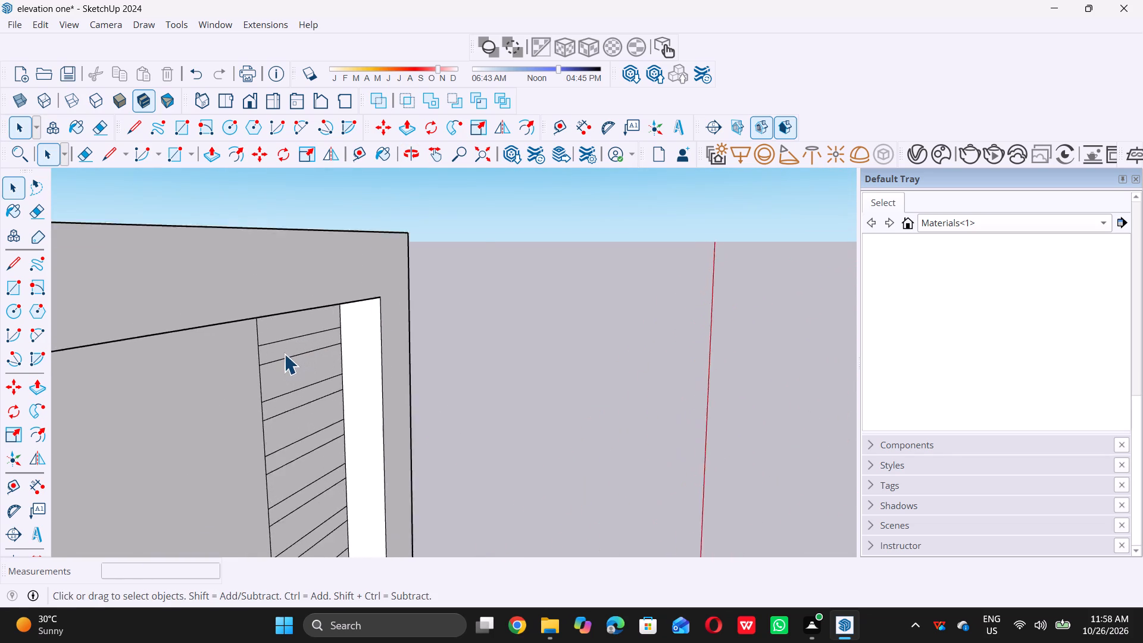
scroll(284, 354, up, 3)
click(284, 354)
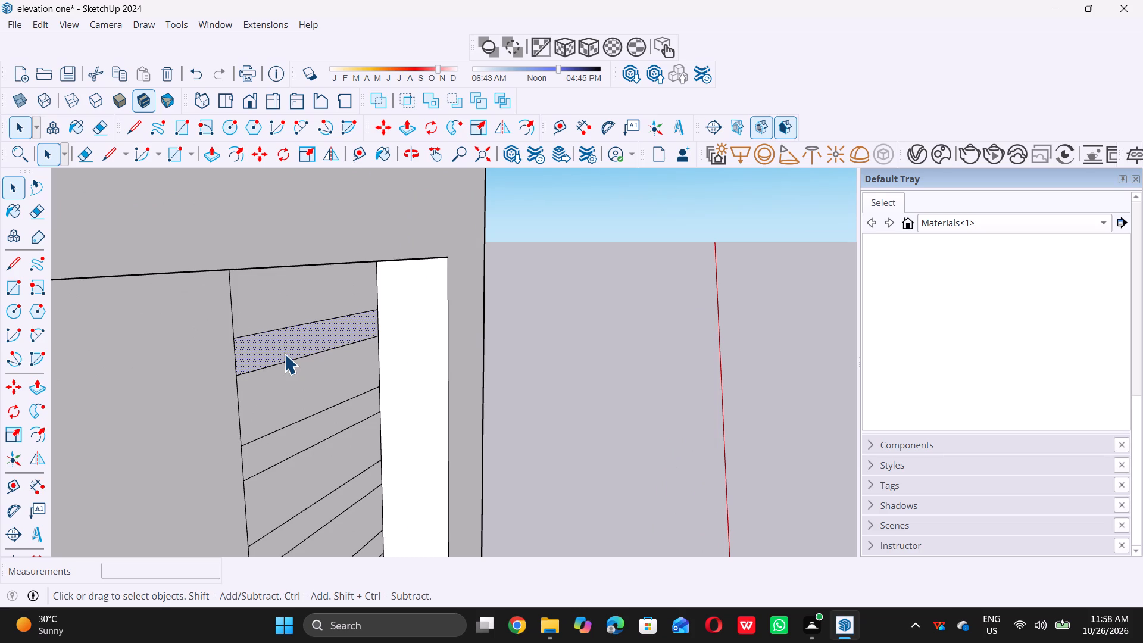
key(p)
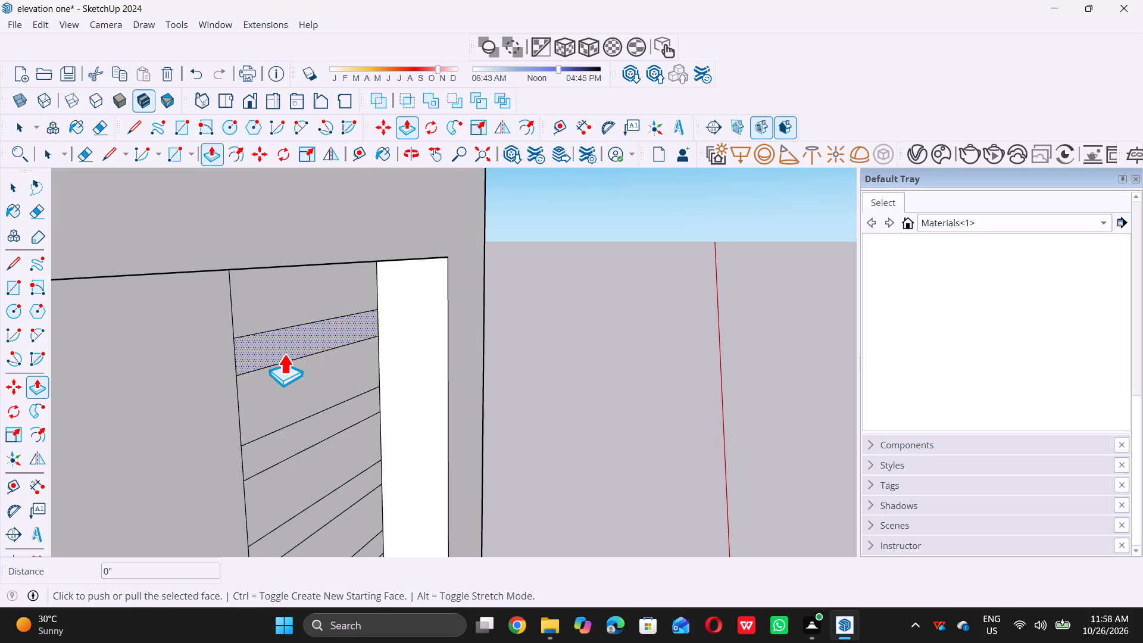
click(276, 347)
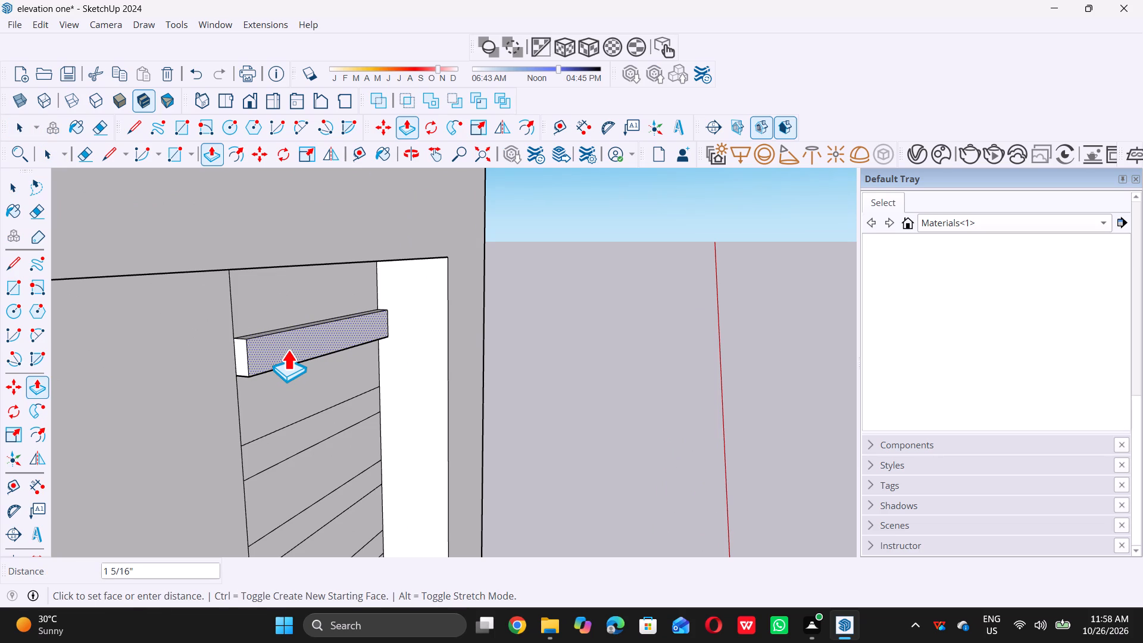
text(0.5)
key(shift+quotedbl)
key(Return)
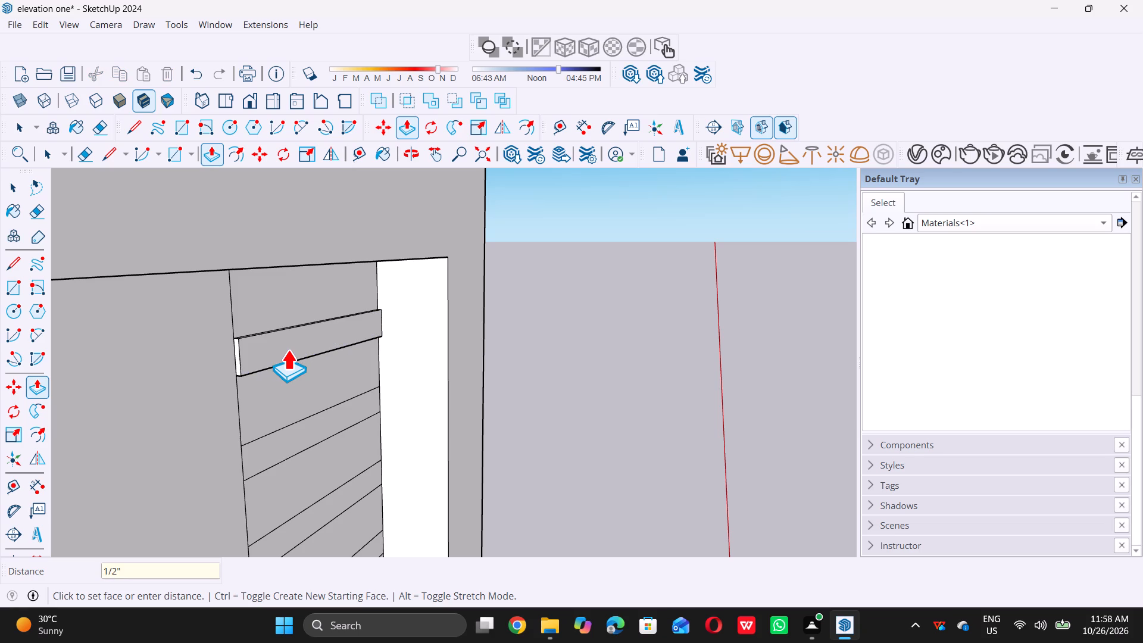
Push/Pull the next three narrow bands down the strip outward by 1/2", matching the first raised band.
scroll(305, 270, down, 6)
middle_drag(228, 435, 291, 448)
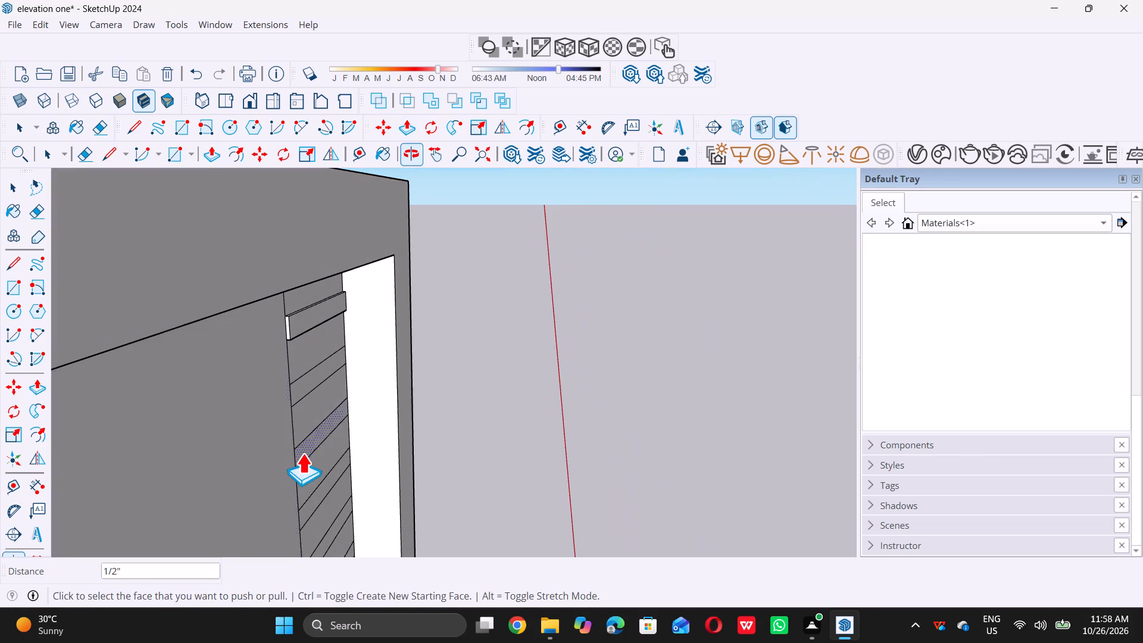
scroll(305, 383, up, 6)
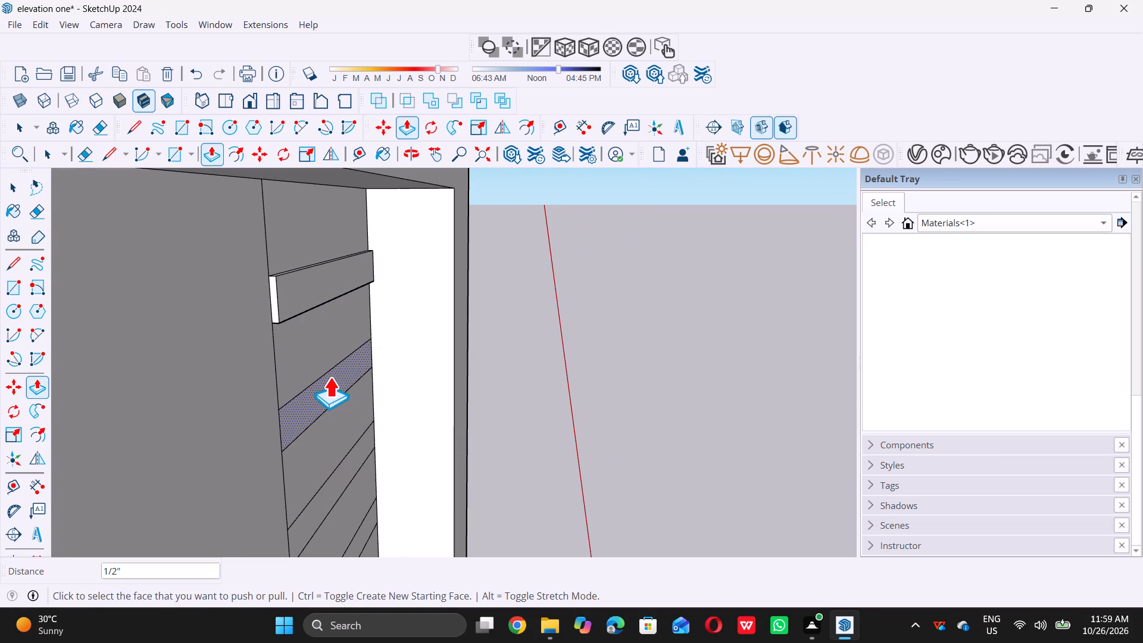
click(330, 377)
click(302, 301)
scroll(302, 301, down, 5)
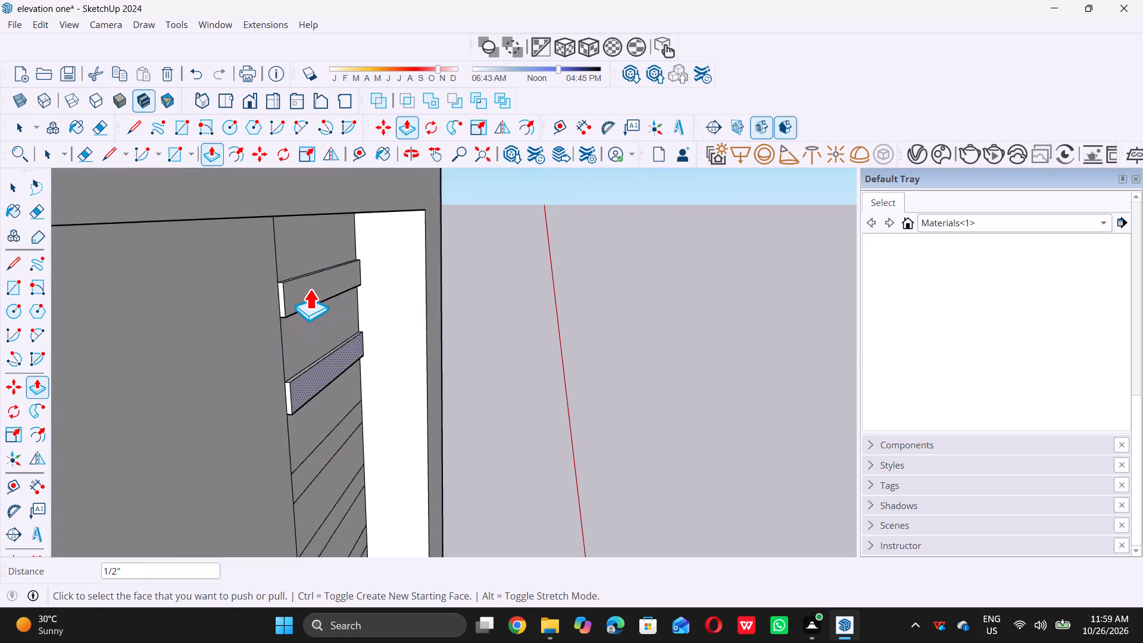
scroll(310, 289, down, 2)
scroll(315, 420, up, 5)
click(315, 419)
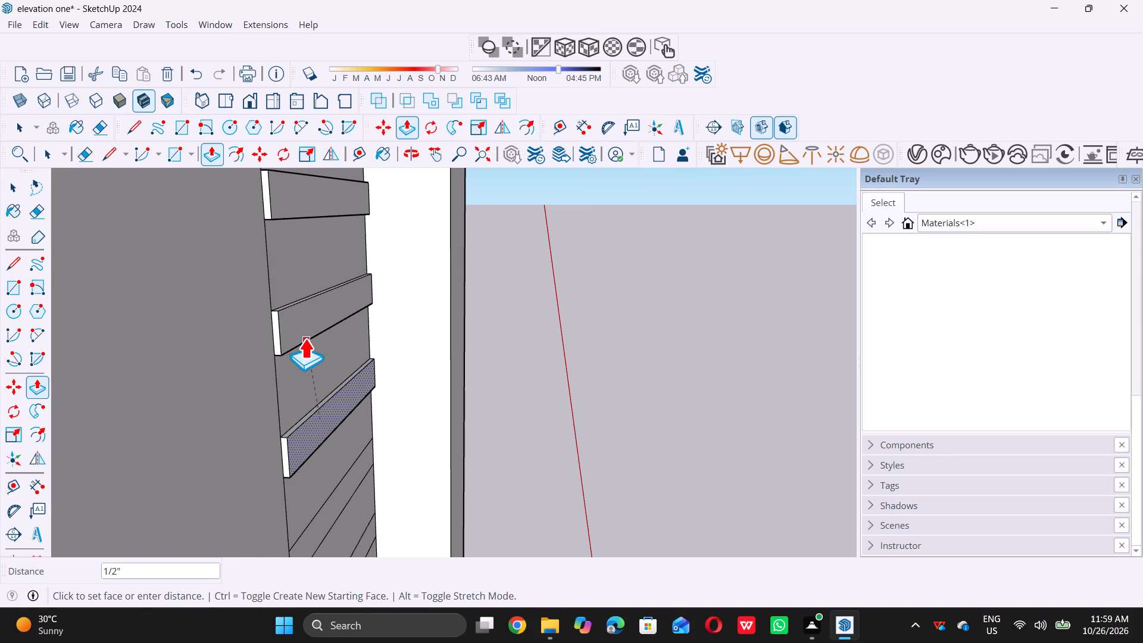
click(305, 339)
scroll(308, 333, down, 7)
scroll(332, 406, up, 6)
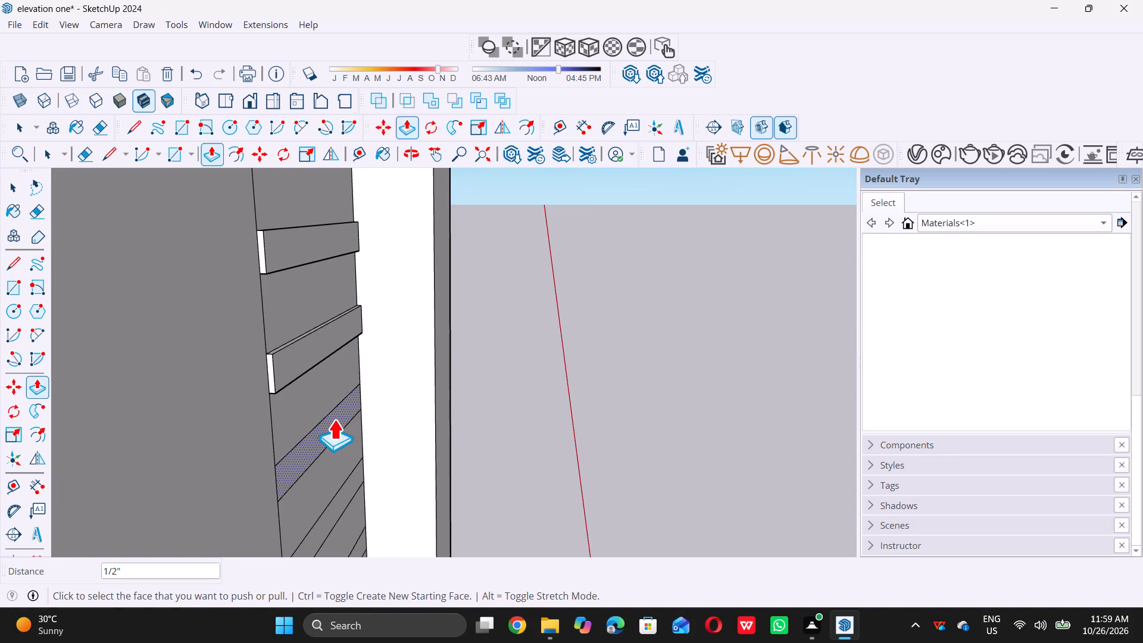
click(334, 419)
click(312, 367)
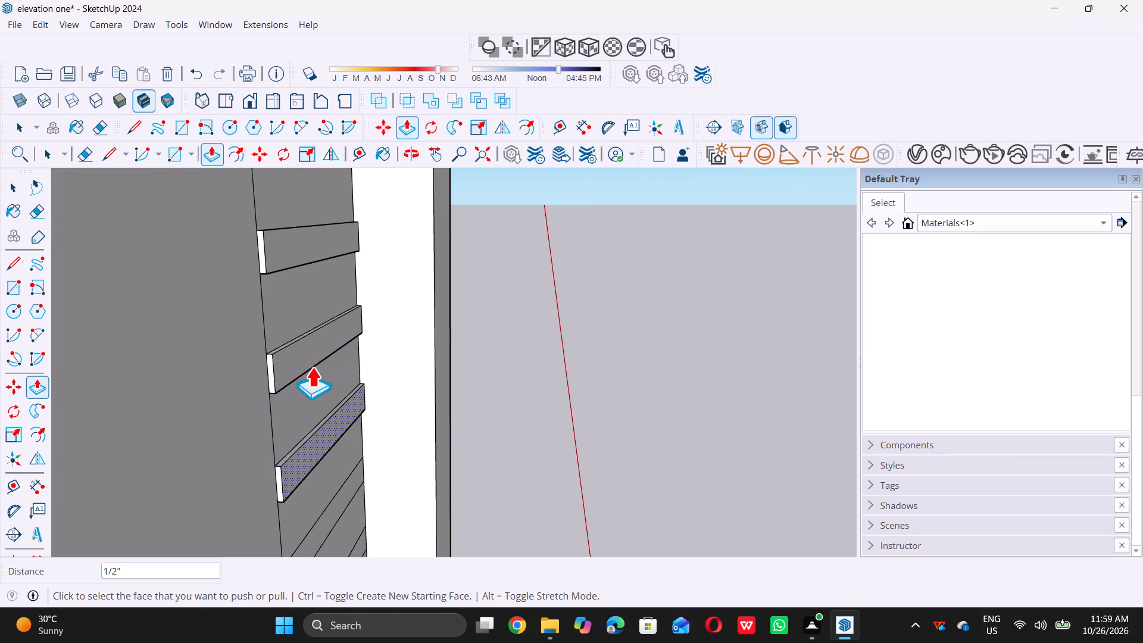
Push/Pull the next three narrow bands down the side block's strip outward by 1/2", matching the bands already raised above.
scroll(316, 362, down, 12)
scroll(331, 419, up, 12)
click(308, 387)
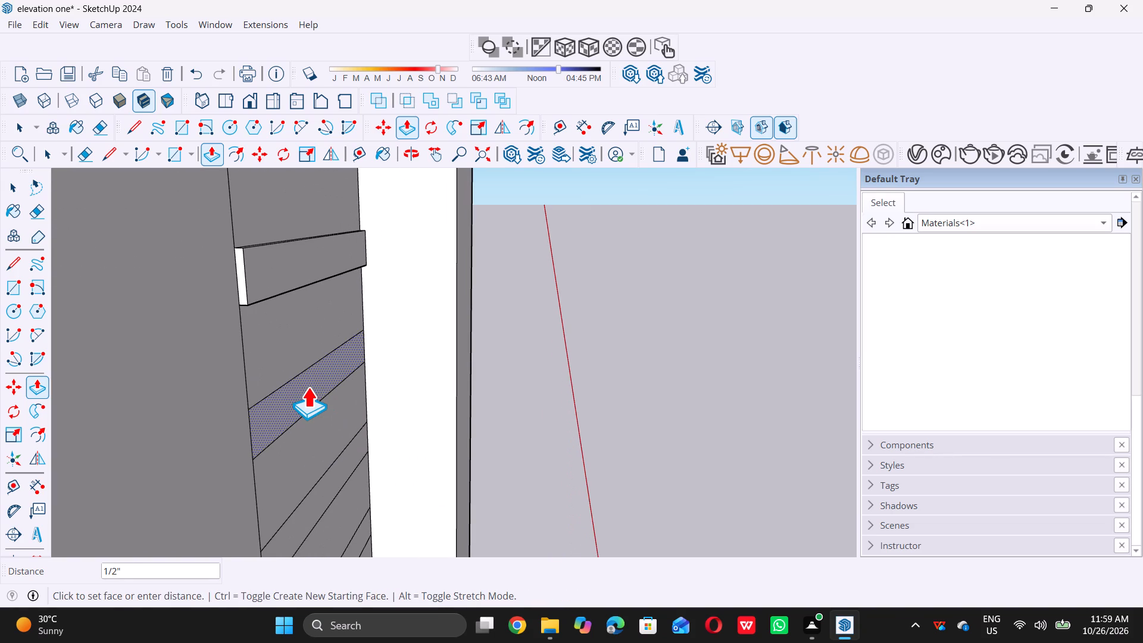
click(299, 285)
scroll(308, 286, down, 13)
scroll(311, 356, up, 12)
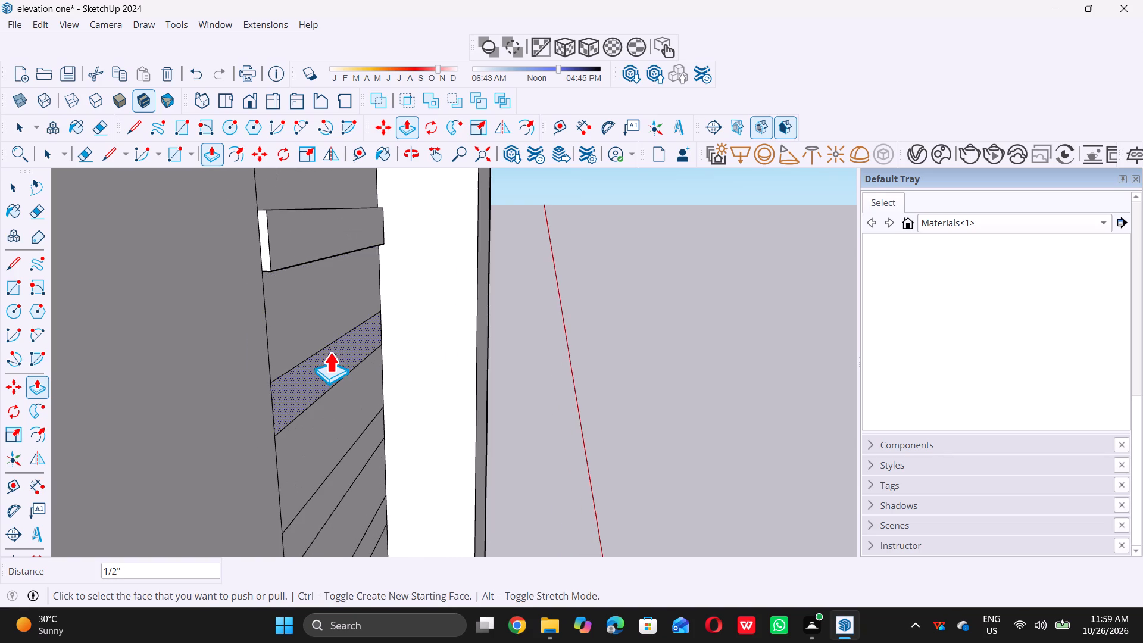
click(330, 352)
click(323, 254)
scroll(323, 254, down, 10)
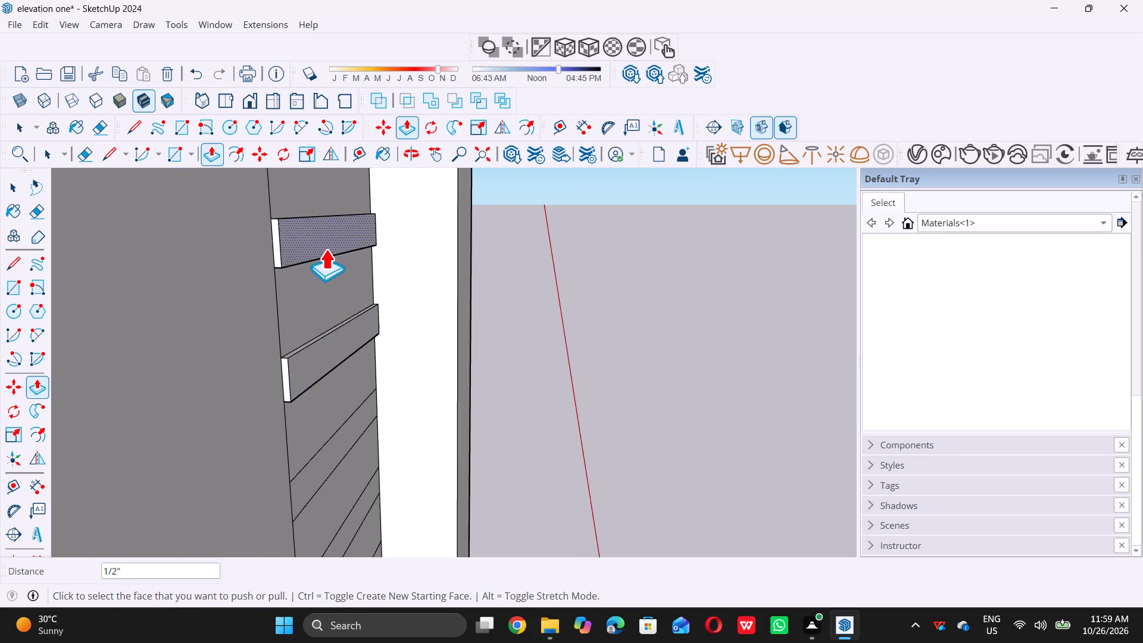
scroll(326, 249, down, 2)
scroll(326, 321, up, 6)
click(338, 375)
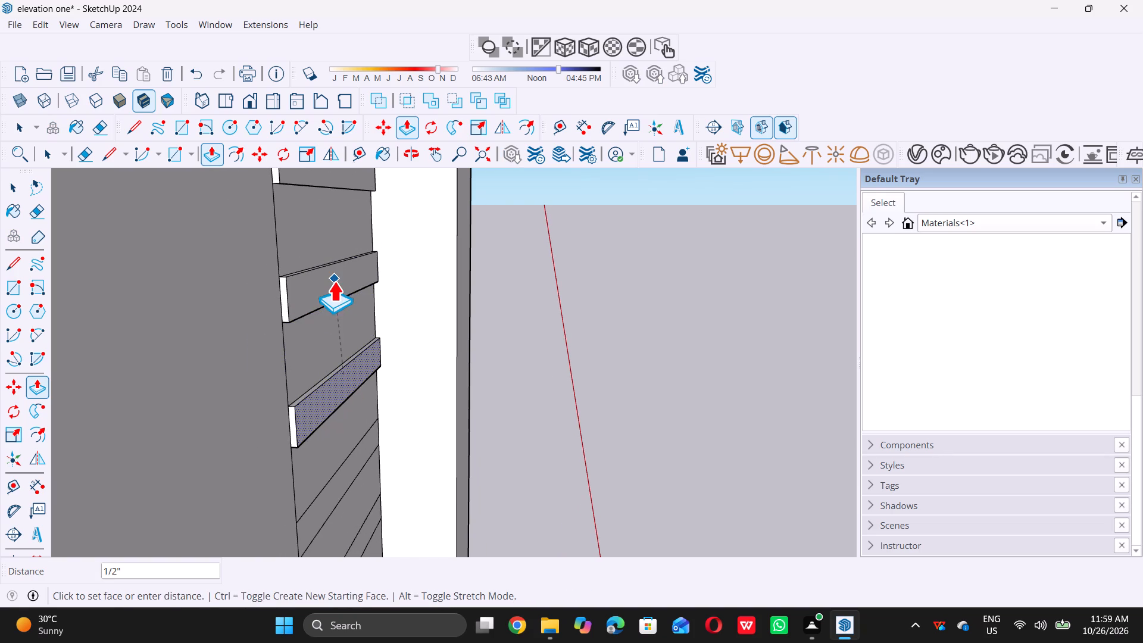
click(338, 299)
Raise three more narrow bands further down the strip by 1/2" with Push/Pull, aligning each with the raised band above.
scroll(335, 295, down, 12)
scroll(339, 326, up, 5)
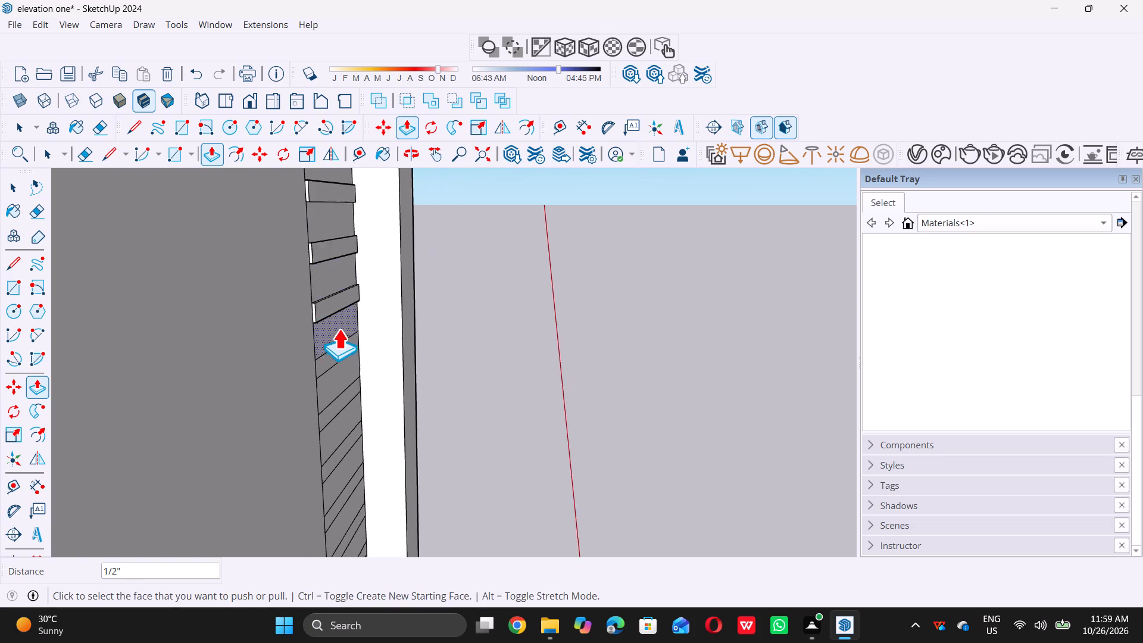
scroll(339, 329, up, 7)
click(332, 359)
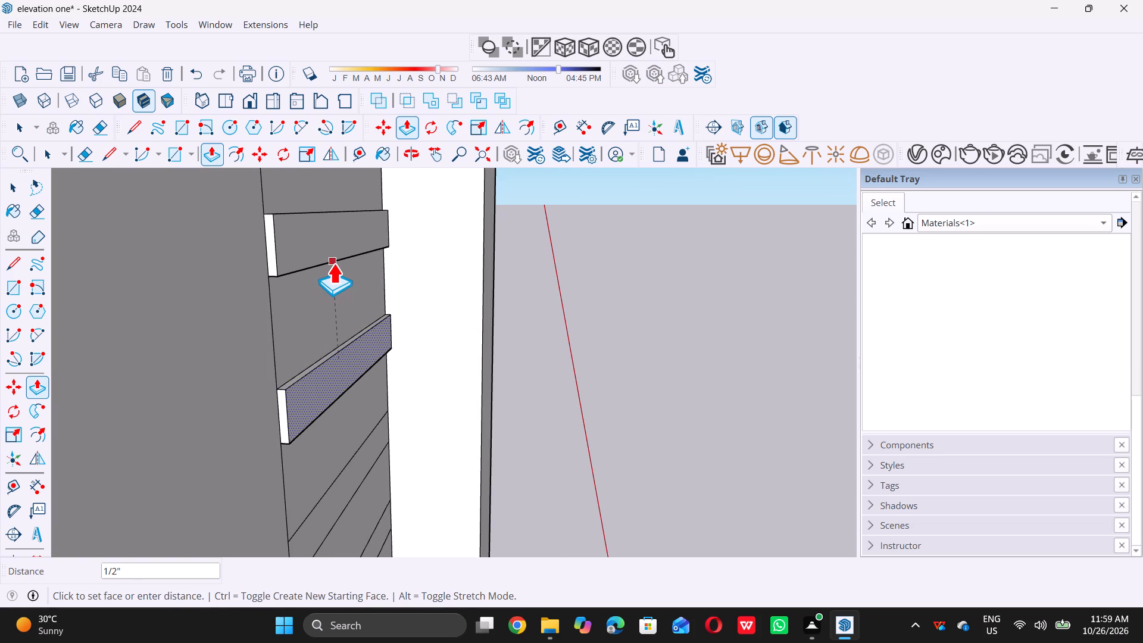
click(333, 263)
scroll(332, 264, down, 12)
scroll(336, 326, up, 11)
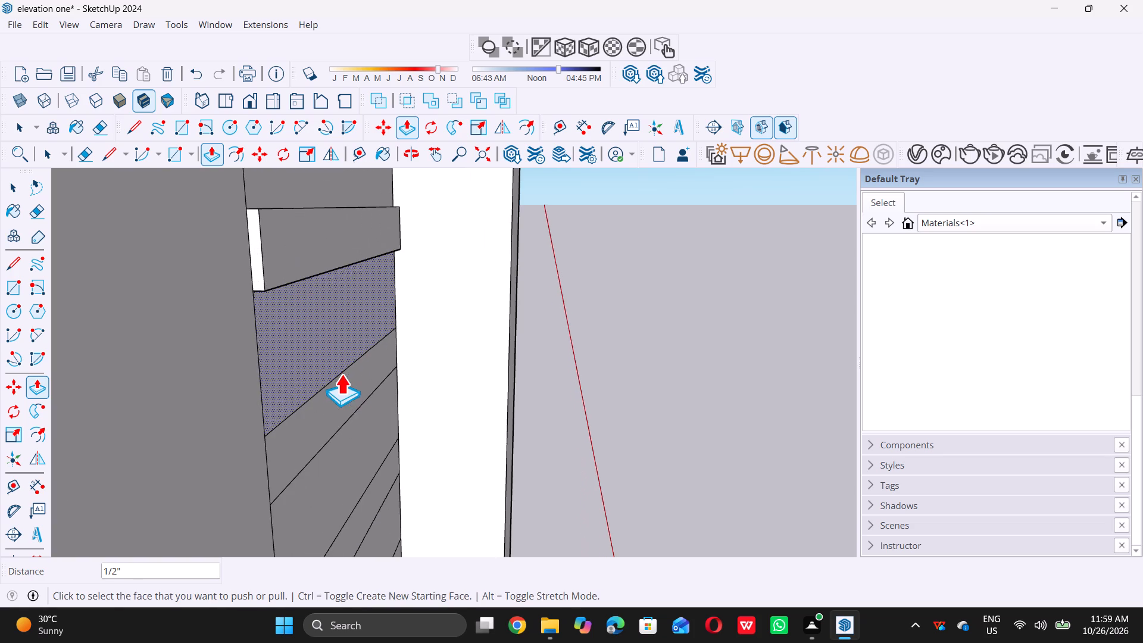
click(346, 385)
click(342, 263)
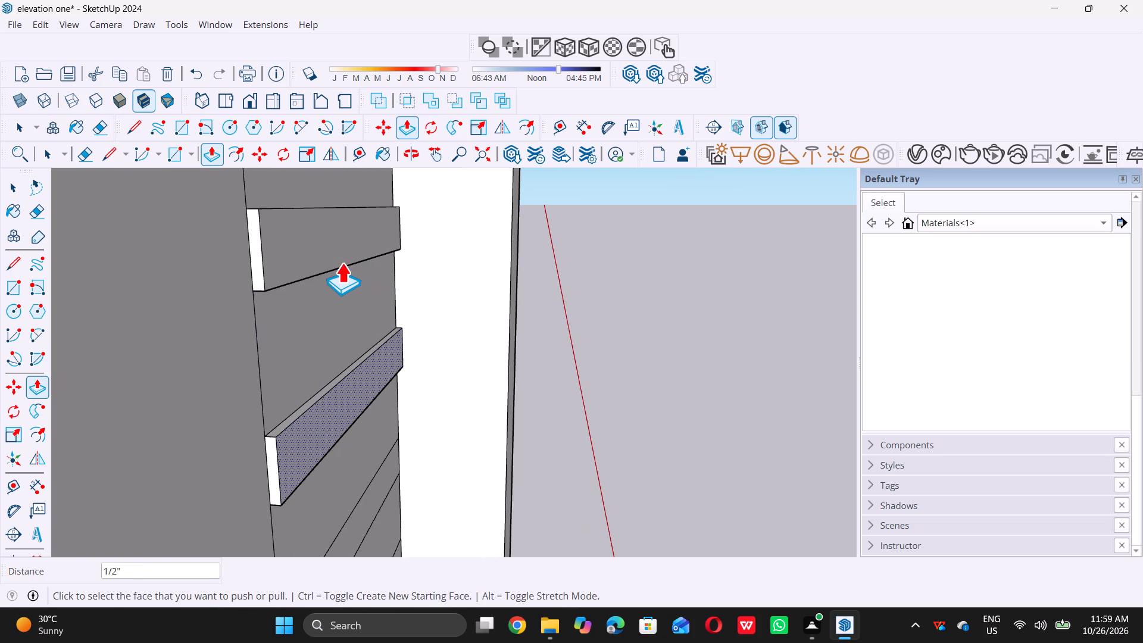
scroll(342, 261, down, 12)
scroll(347, 339, up, 11)
click(352, 369)
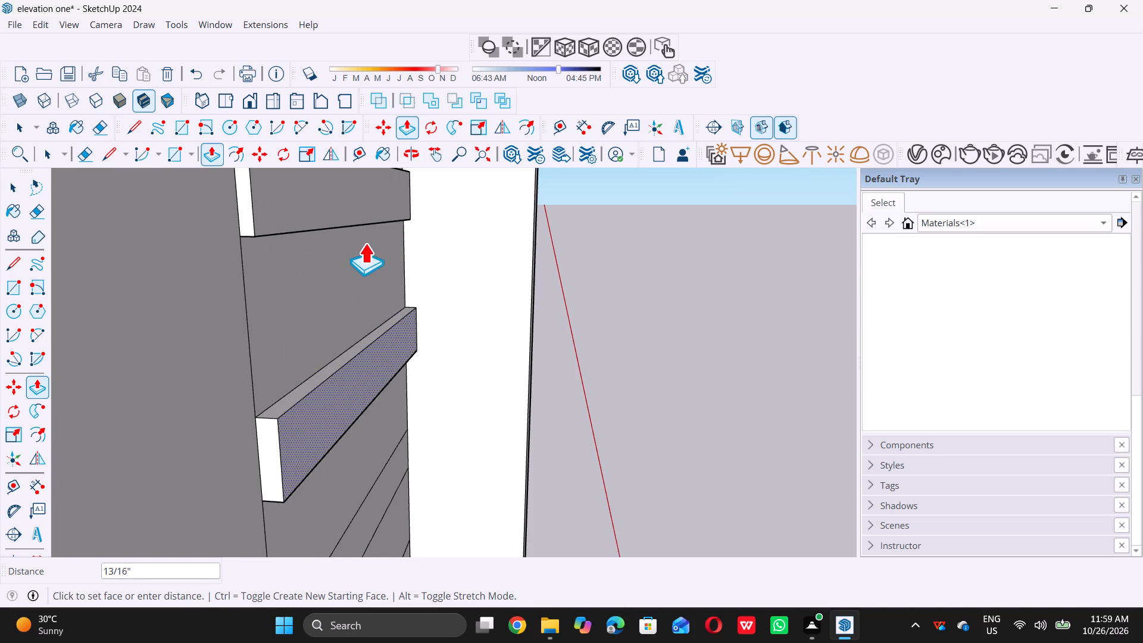
click(342, 221)
Push/Pull the following three flat narrow bands down the strip outward by 1/2", level with the raised bands.
scroll(337, 251, down, 10)
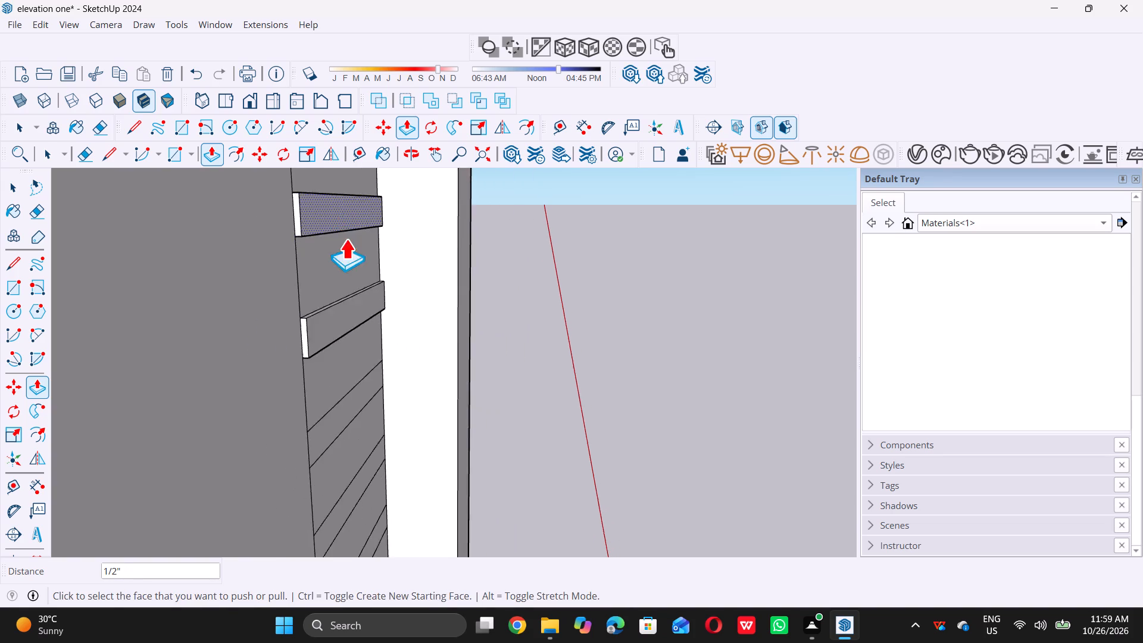
scroll(346, 239, down, 1)
scroll(343, 348, up, 6)
click(354, 369)
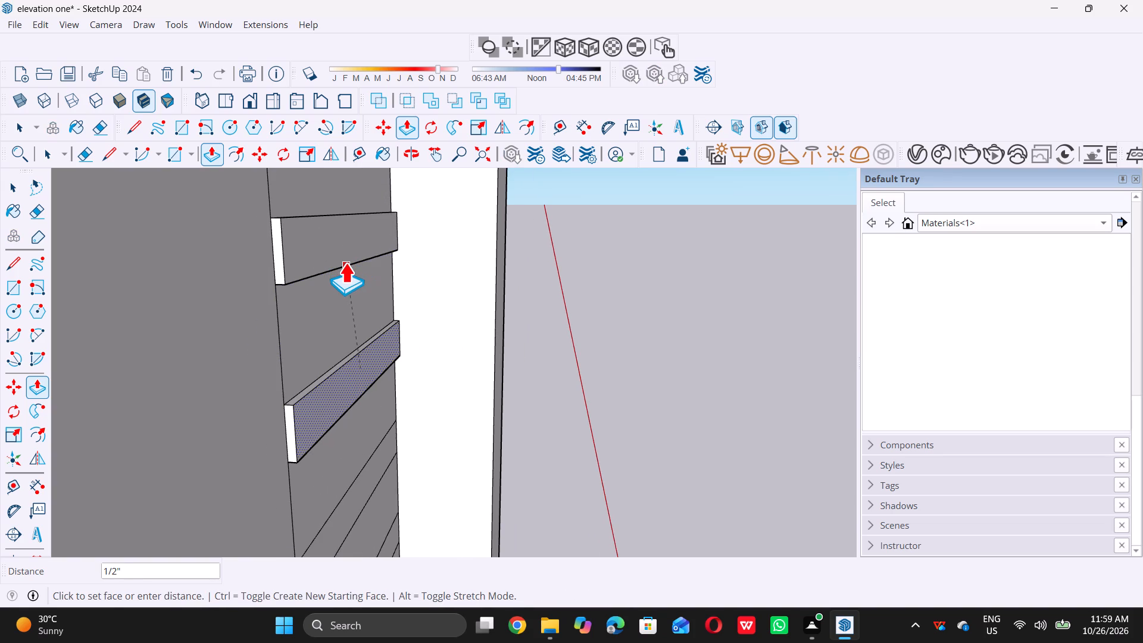
double_click(345, 263)
scroll(343, 260, down, 6)
scroll(355, 380, up, 5)
click(357, 401)
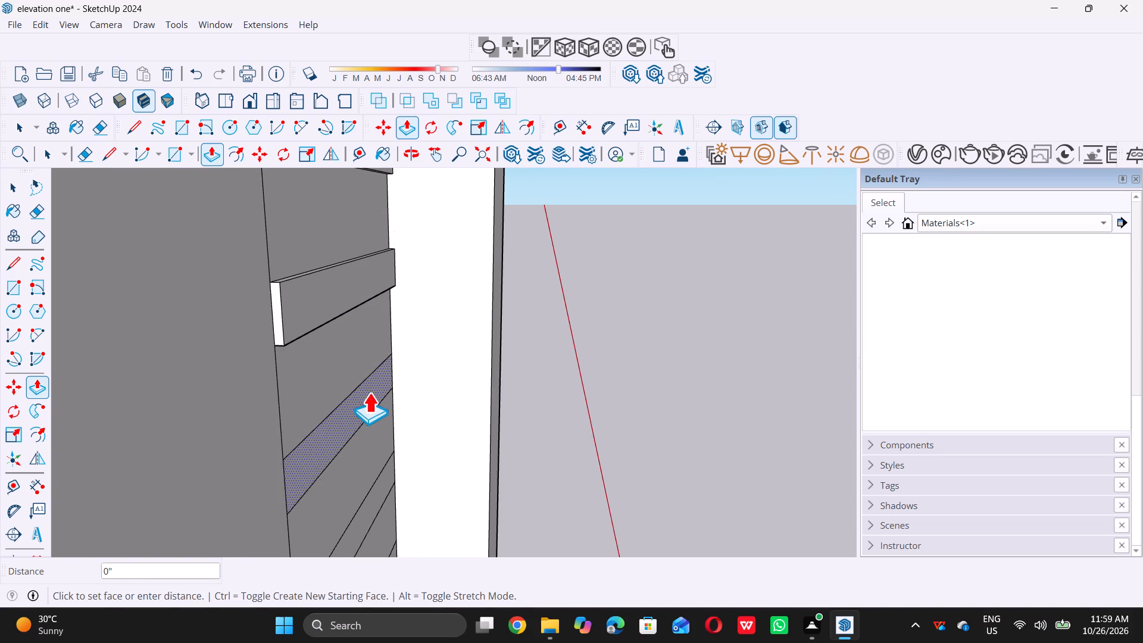
click(343, 310)
scroll(348, 302, down, 6)
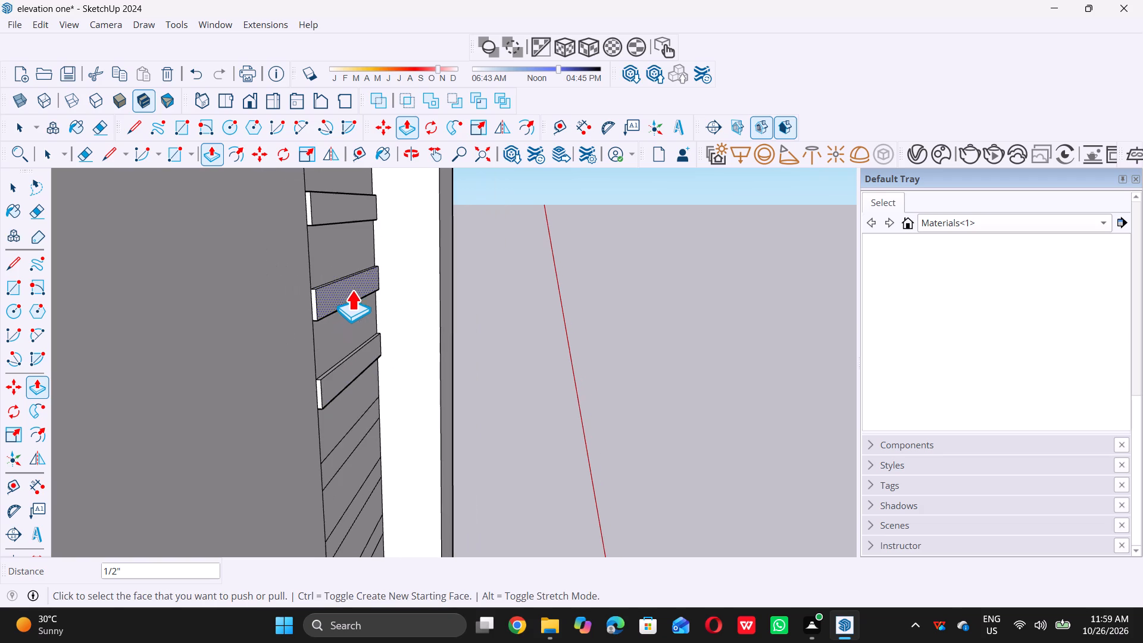
scroll(365, 401, up, 5)
click(365, 428)
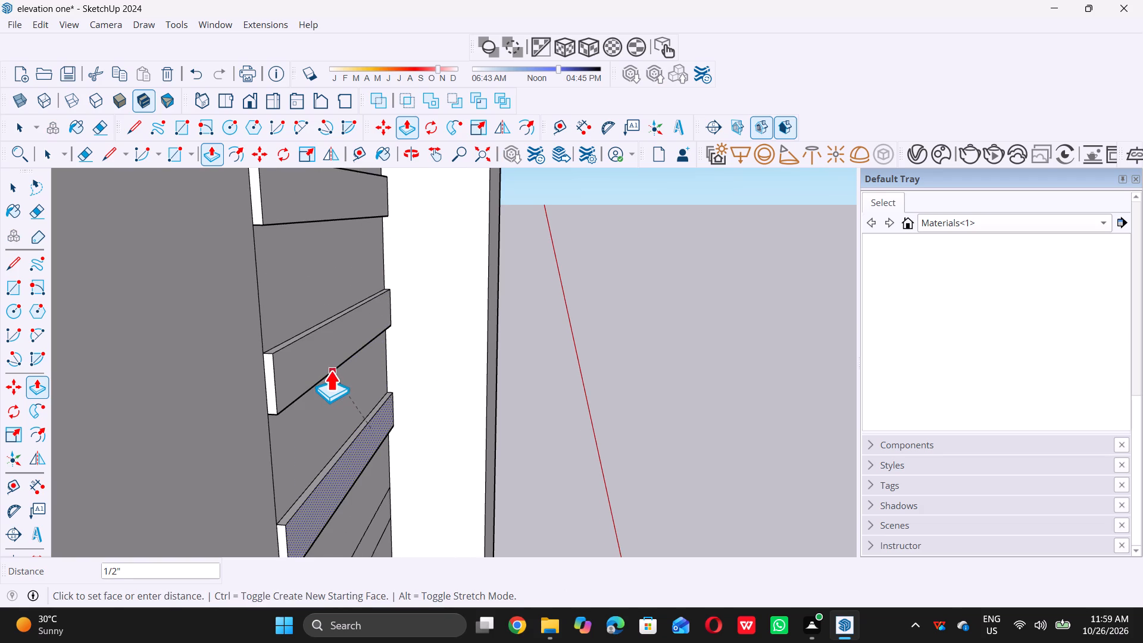
click(330, 370)
Extend the raised pattern downward by pushing out the next three narrow bands 1/2", each referenced to the band above.
scroll(336, 343, down, 10)
scroll(357, 422, up, 6)
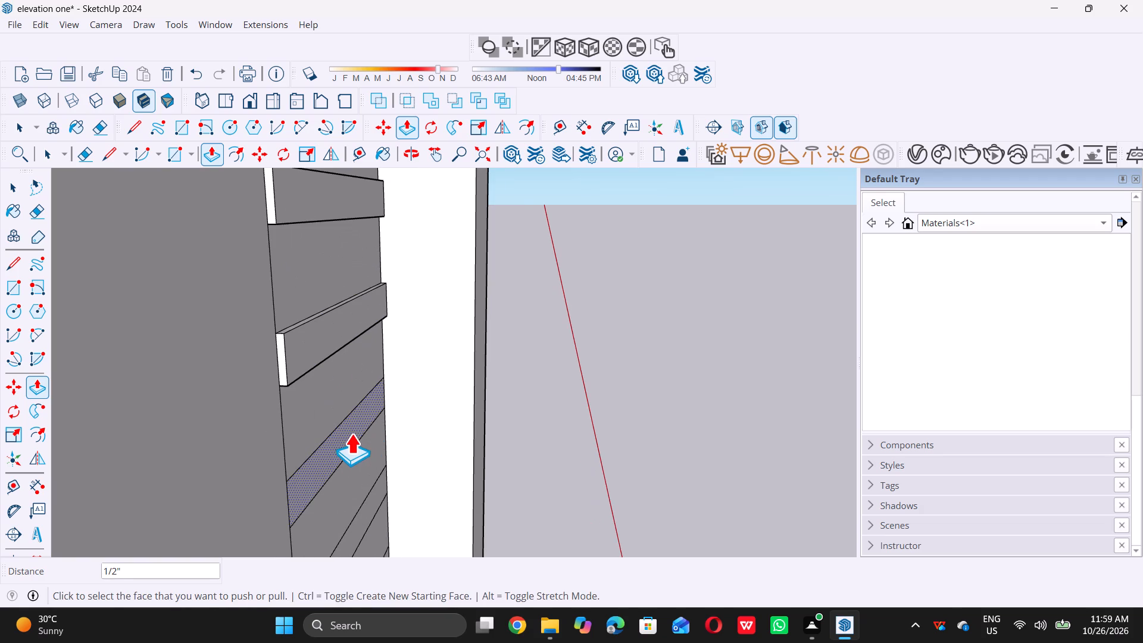
click(351, 433)
click(336, 351)
scroll(338, 318, down, 7)
scroll(354, 436, up, 6)
click(348, 443)
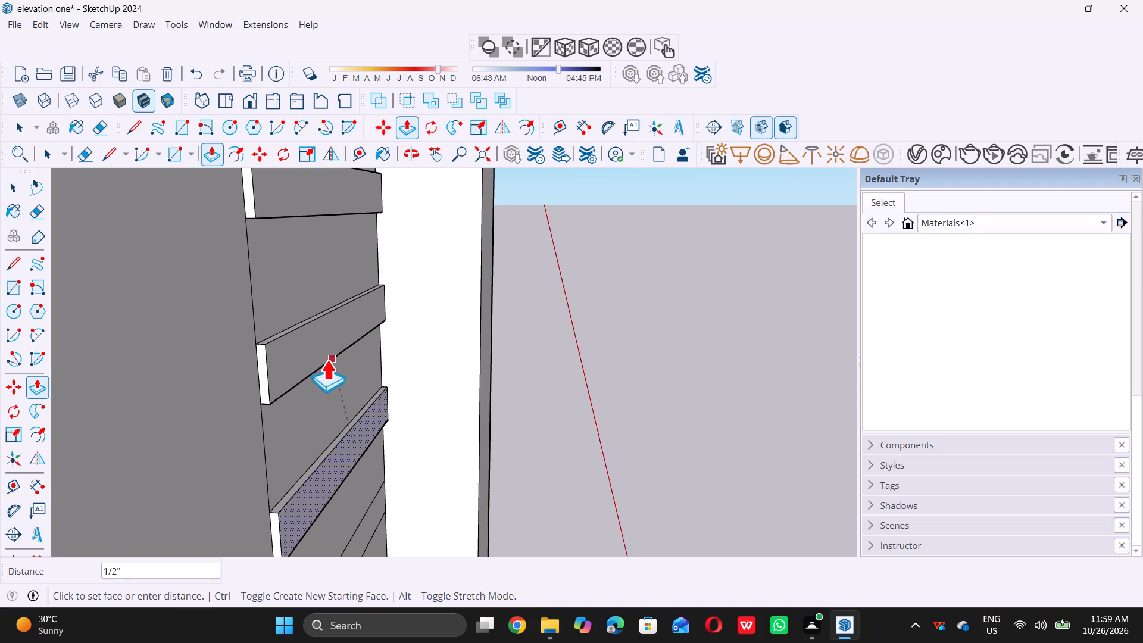
click(326, 359)
scroll(333, 338, down, 12)
scroll(349, 398, up, 6)
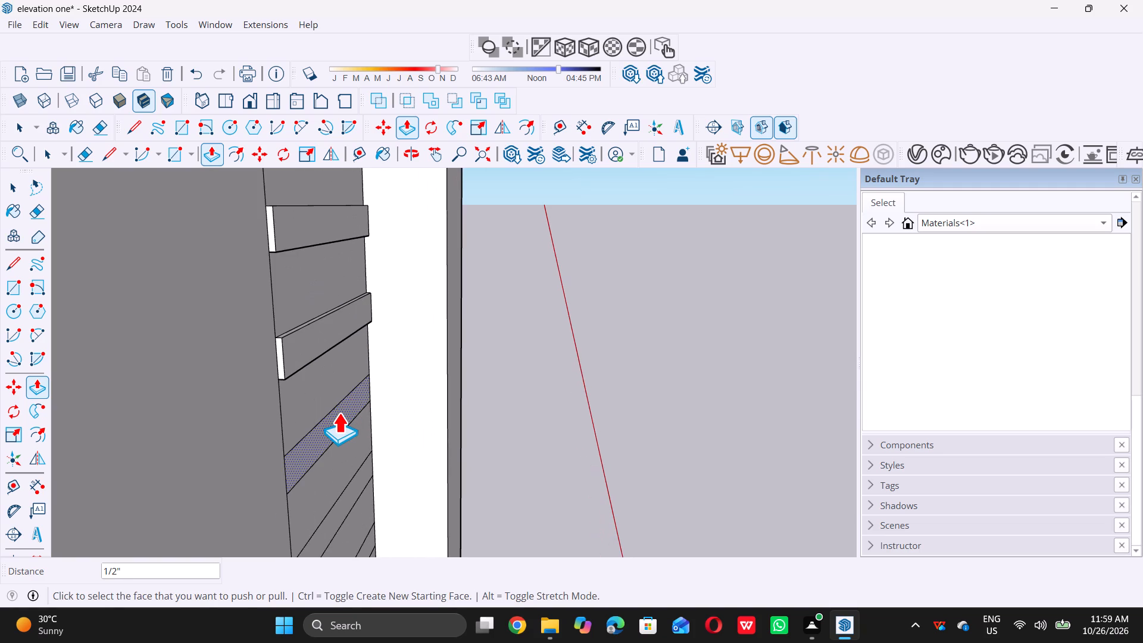
click(339, 414)
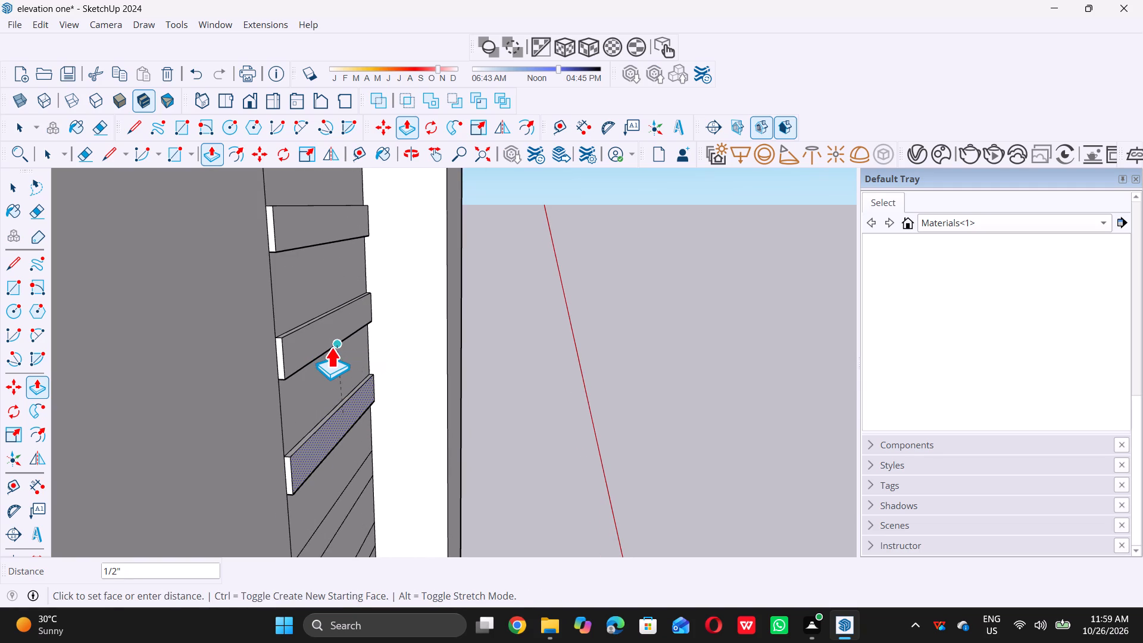
click(331, 347)
Push/Pull three more narrow bands below the last raised one outward by 1/2", keeping the wider gaps flat.
scroll(333, 342, down, 6)
scroll(364, 441, up, 6)
click(332, 439)
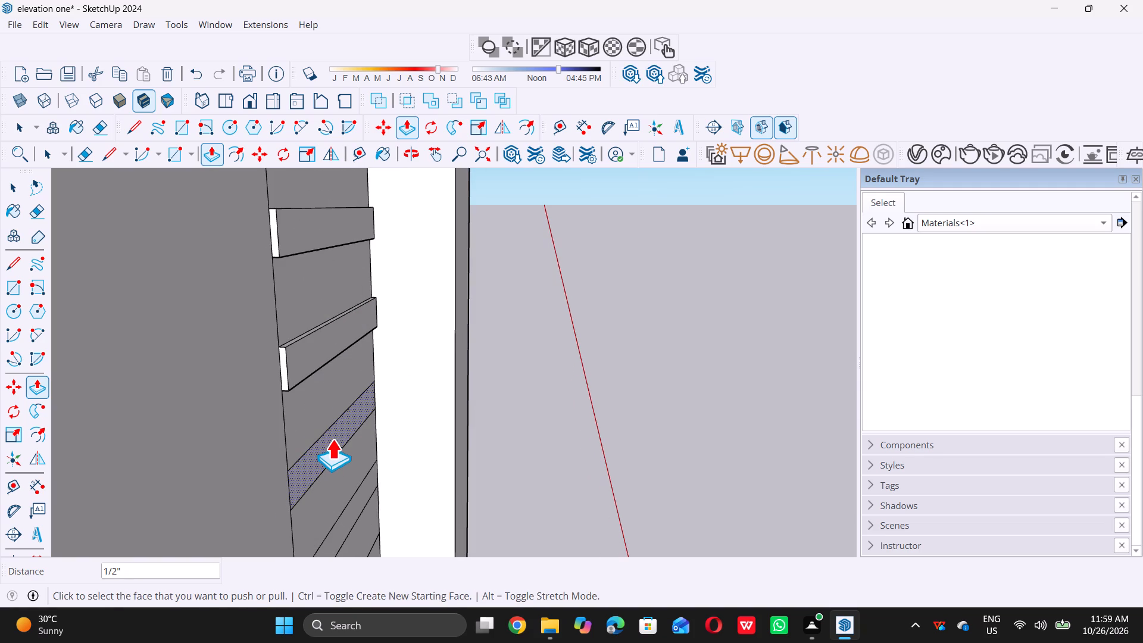
click(329, 361)
scroll(332, 352, down, 6)
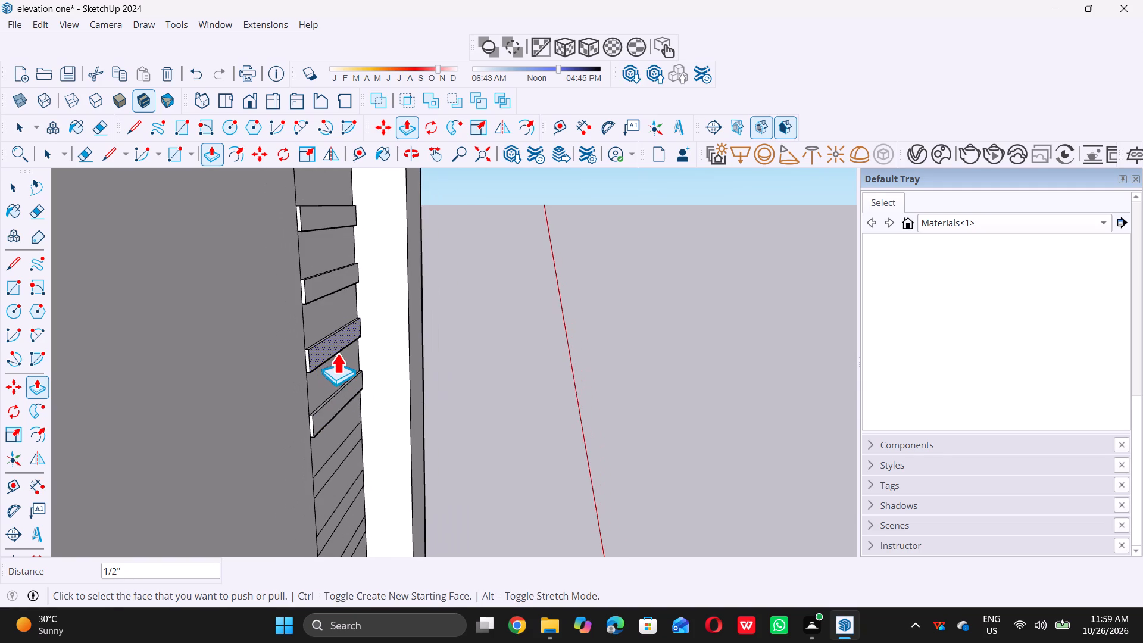
scroll(349, 460, up, 6)
click(327, 448)
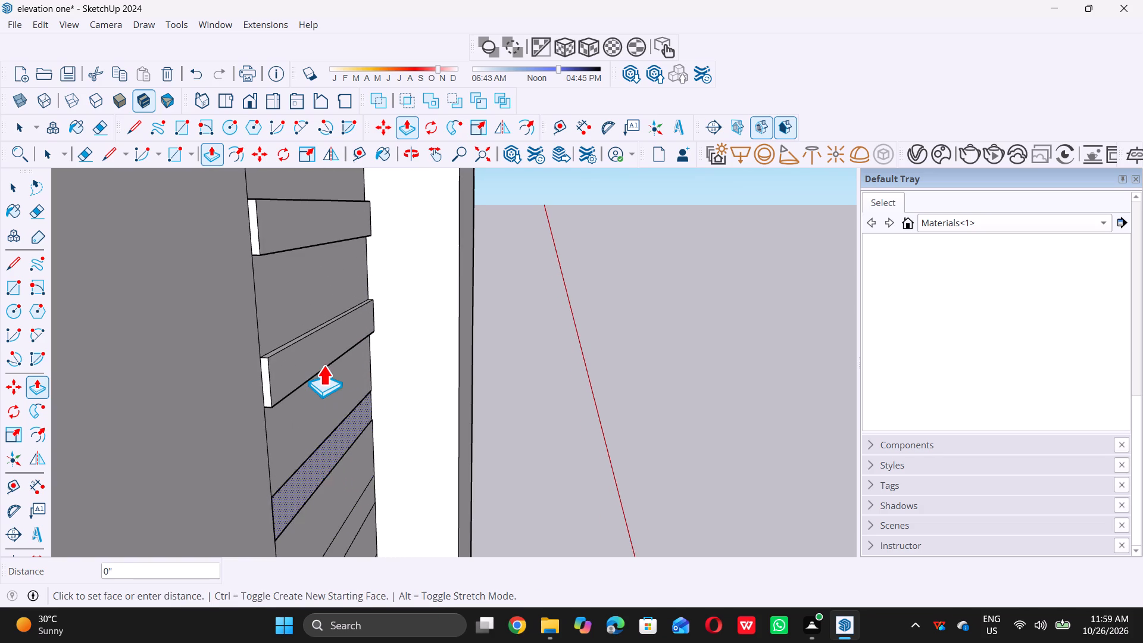
click(323, 363)
scroll(323, 342, down, 11)
scroll(345, 410, up, 6)
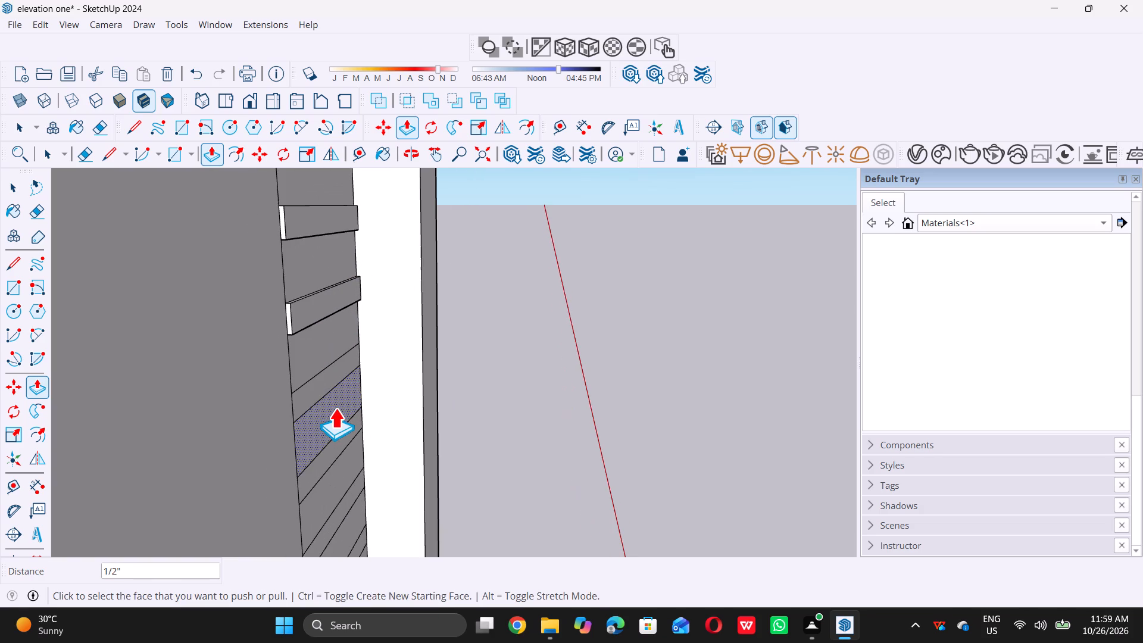
click(320, 377)
click(329, 317)
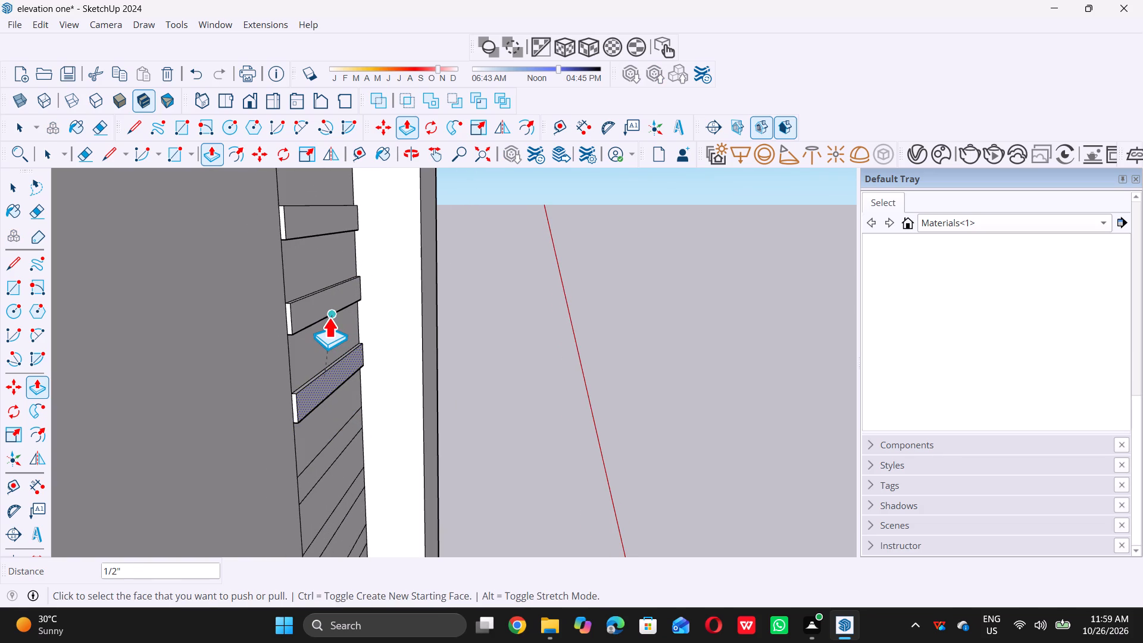
Raise the next three narrow bands down the strip by 1/2" with Push/Pull, matching the depth of the band above.
scroll(329, 314, down, 7)
scroll(339, 391, up, 7)
click(324, 368)
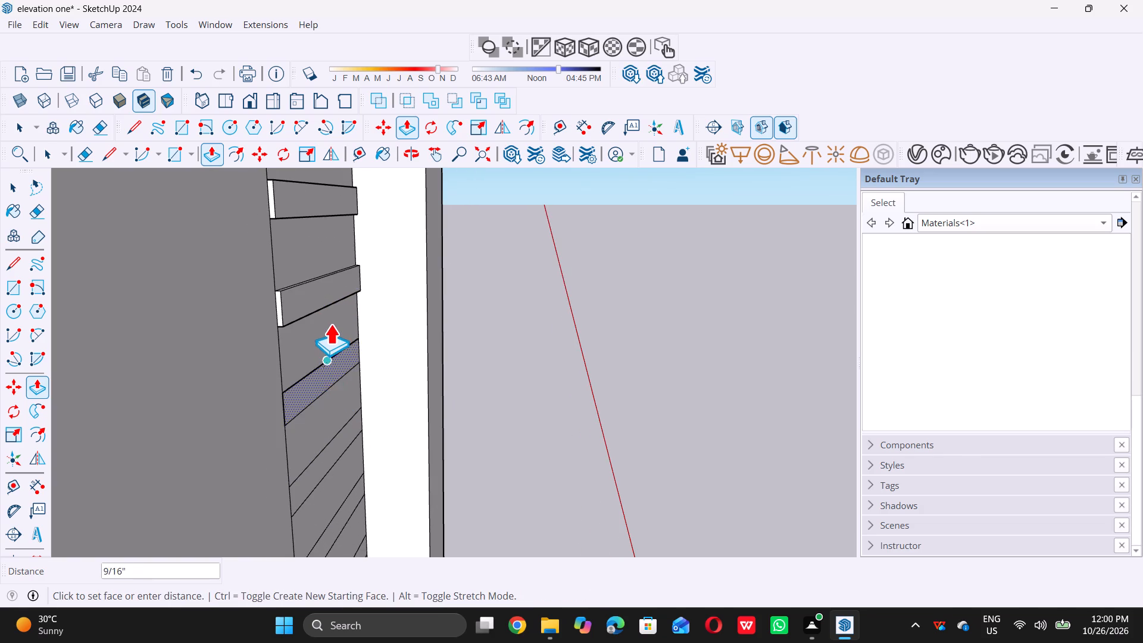
click(332, 307)
scroll(331, 306, down, 6)
scroll(334, 384, up, 5)
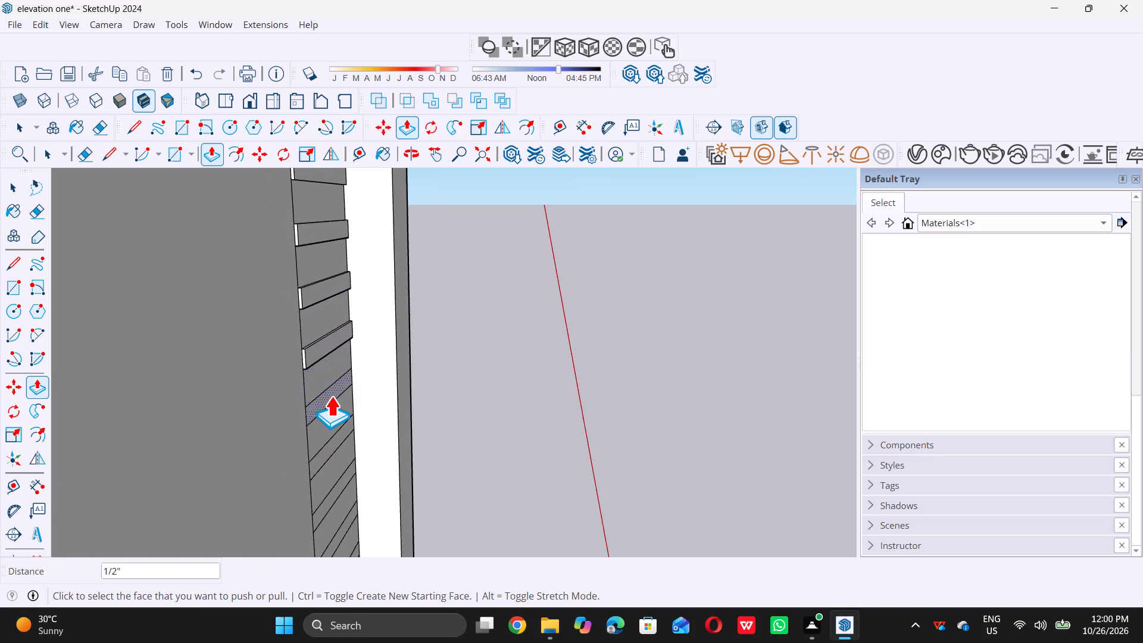
click(330, 396)
click(334, 330)
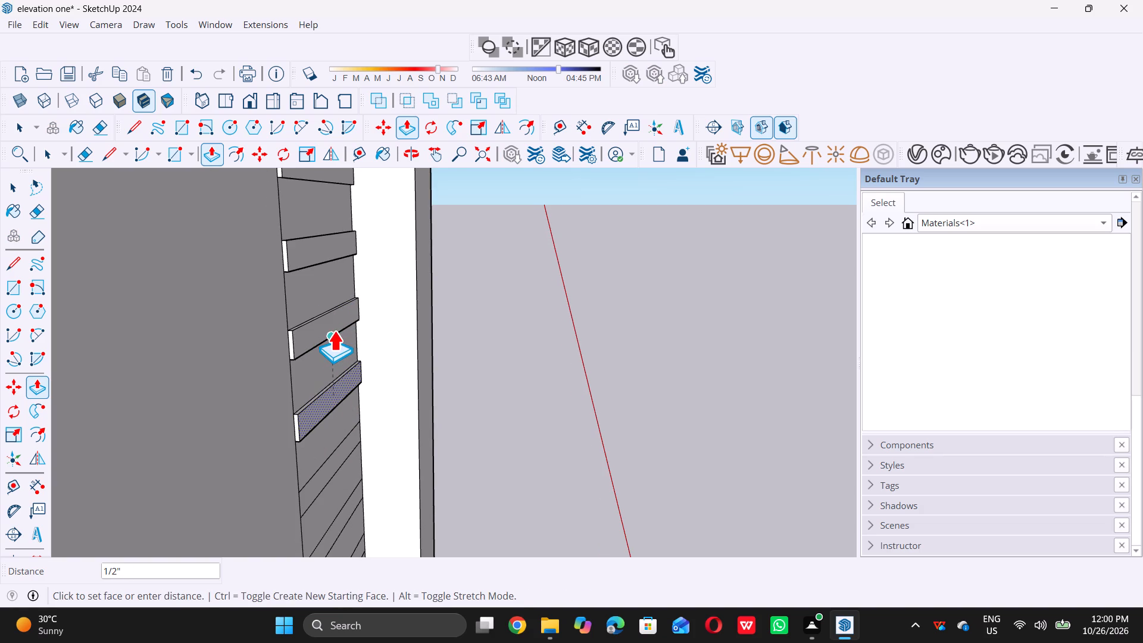
scroll(334, 330, down, 6)
scroll(333, 404, up, 5)
click(332, 405)
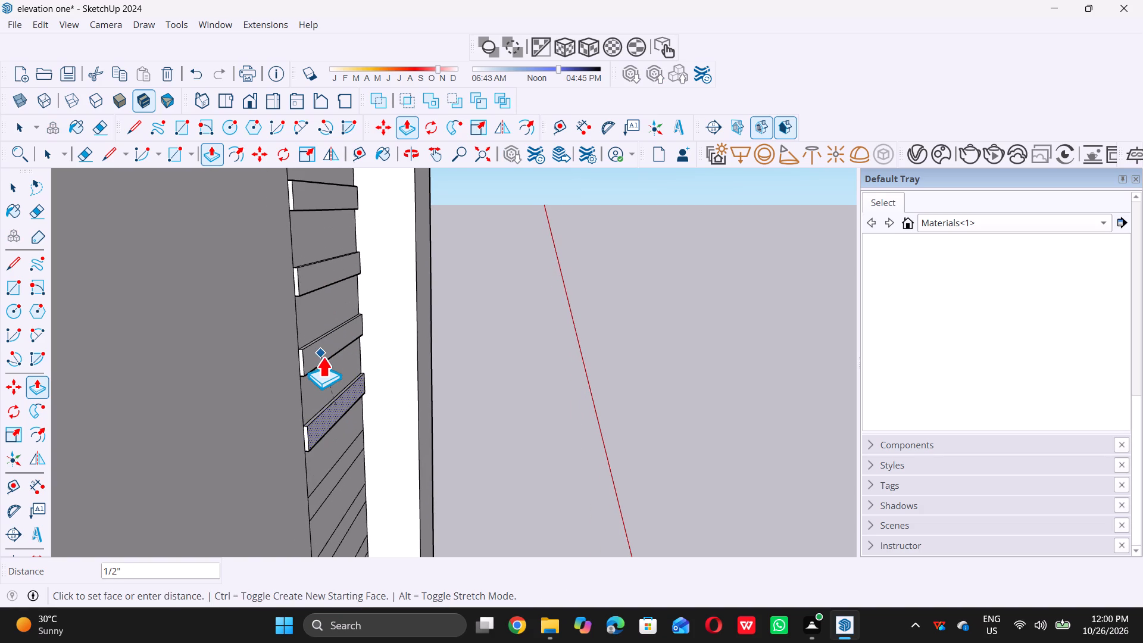
click(324, 359)
Push/Pull another three narrow bands further down the strip outward by 1/2", flush with the previously raised bands.
scroll(326, 355, down, 6)
scroll(337, 423, up, 5)
click(332, 419)
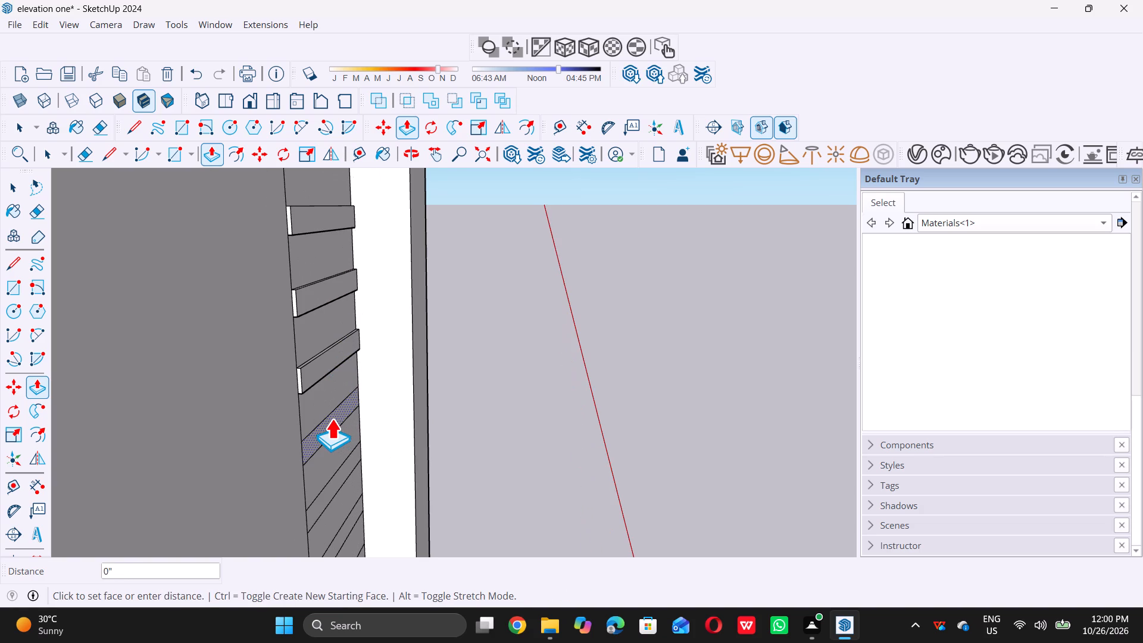
click(327, 369)
scroll(330, 360, down, 7)
scroll(335, 416, up, 6)
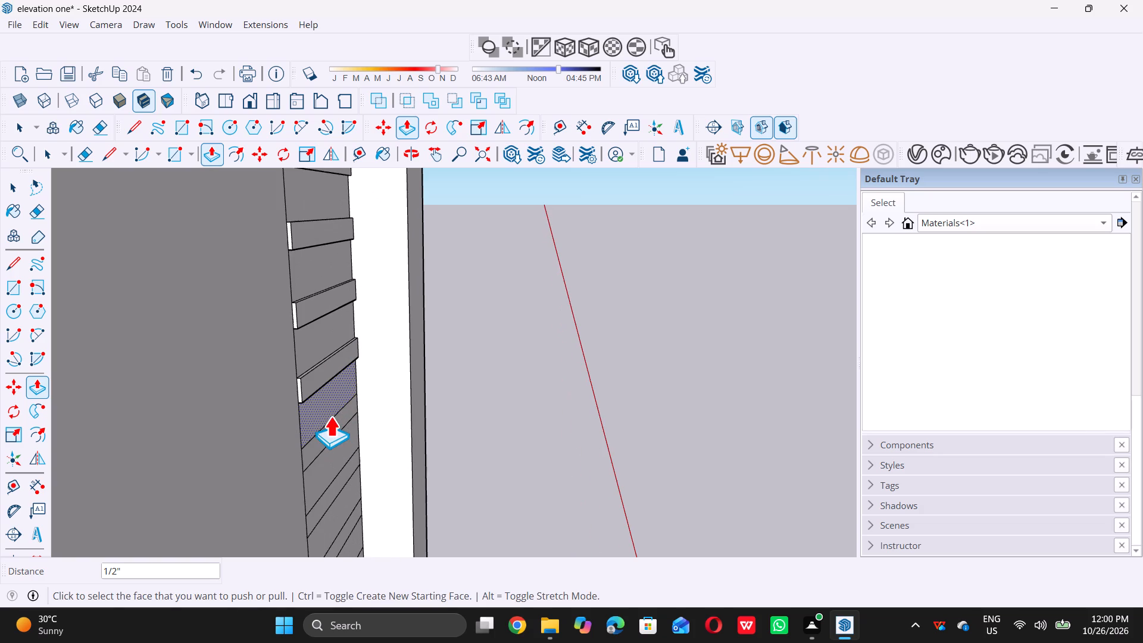
click(335, 421)
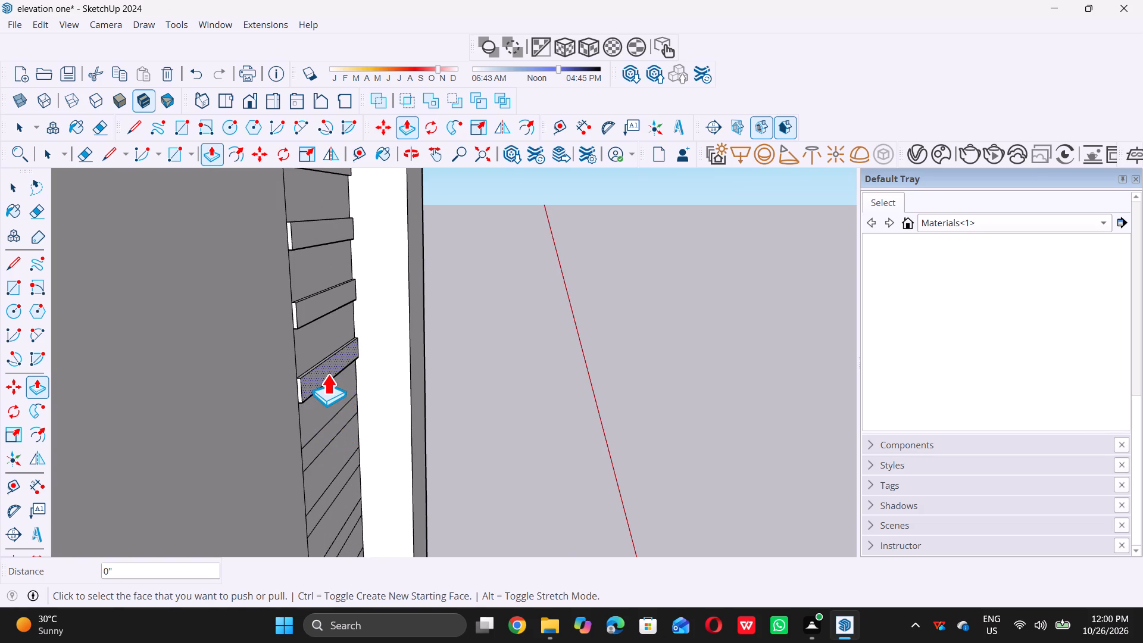
click(332, 425)
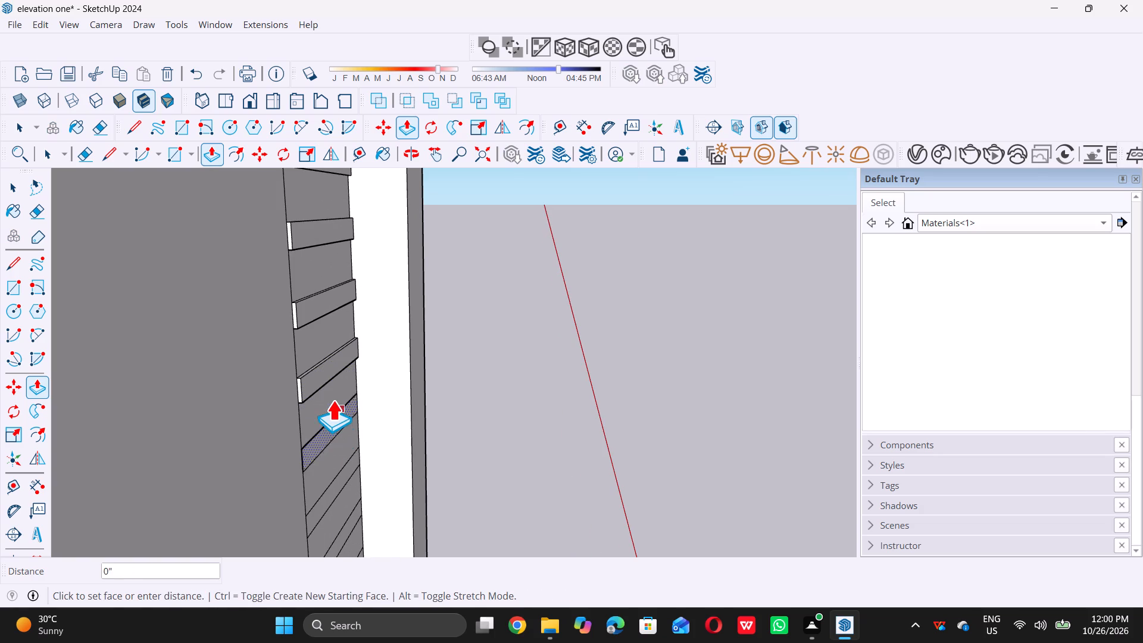
click(327, 383)
scroll(333, 363, down, 7)
scroll(349, 422, up, 6)
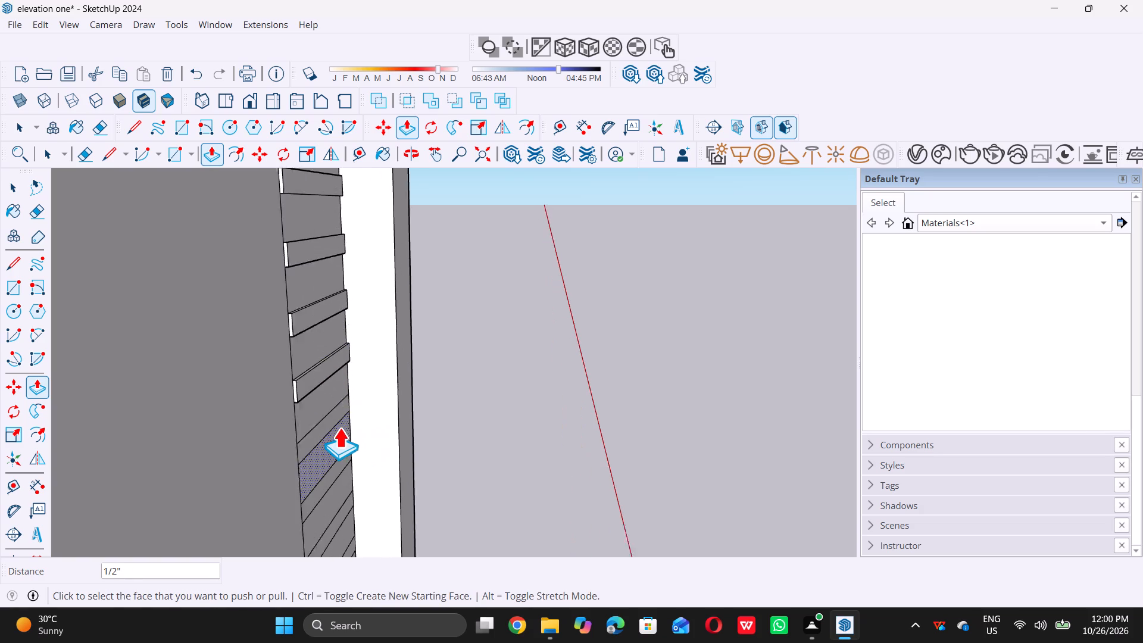
click(317, 424)
click(315, 380)
Push/Pull the next three narrow bands below the last raised one outward by 1/2", each matched to the band above.
scroll(316, 376, down, 6)
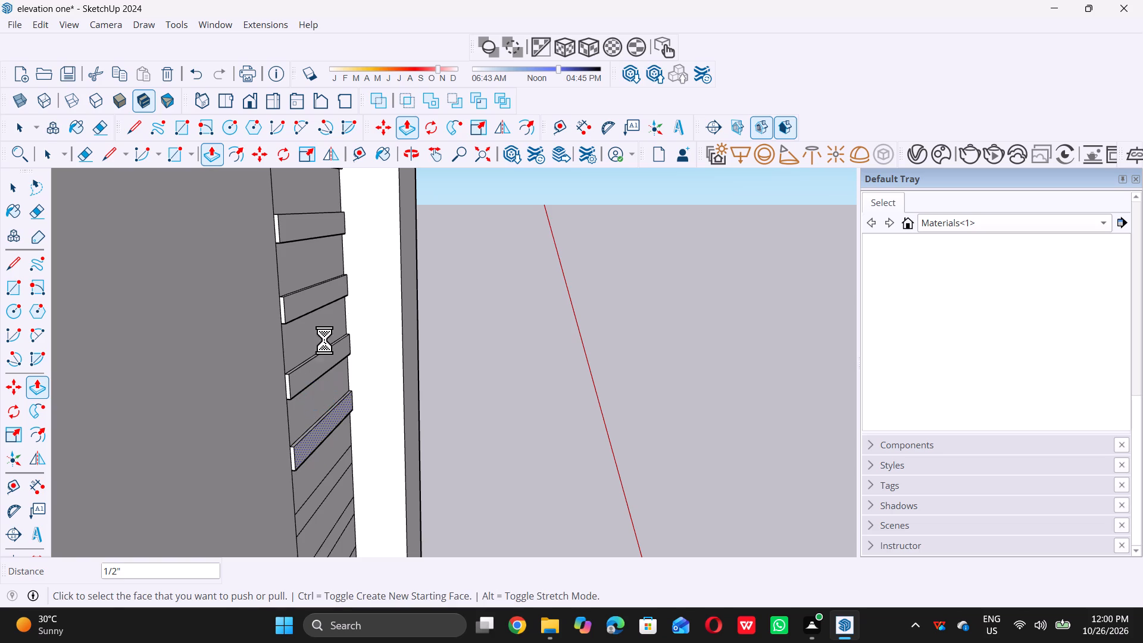
scroll(329, 377, down, 7)
scroll(324, 416, up, 12)
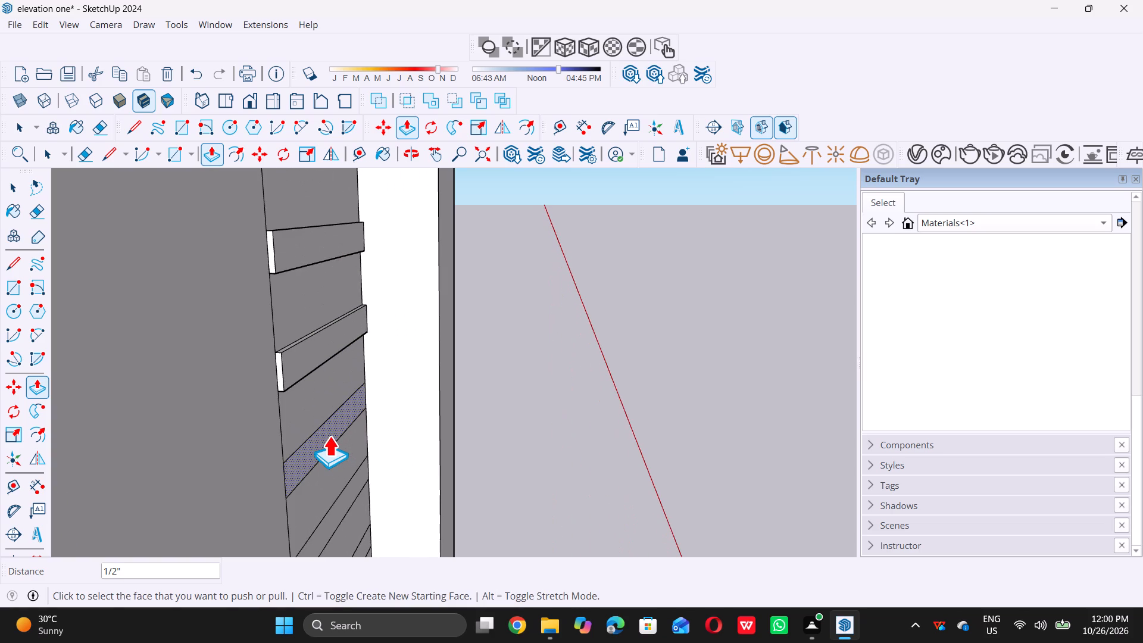
click(326, 430)
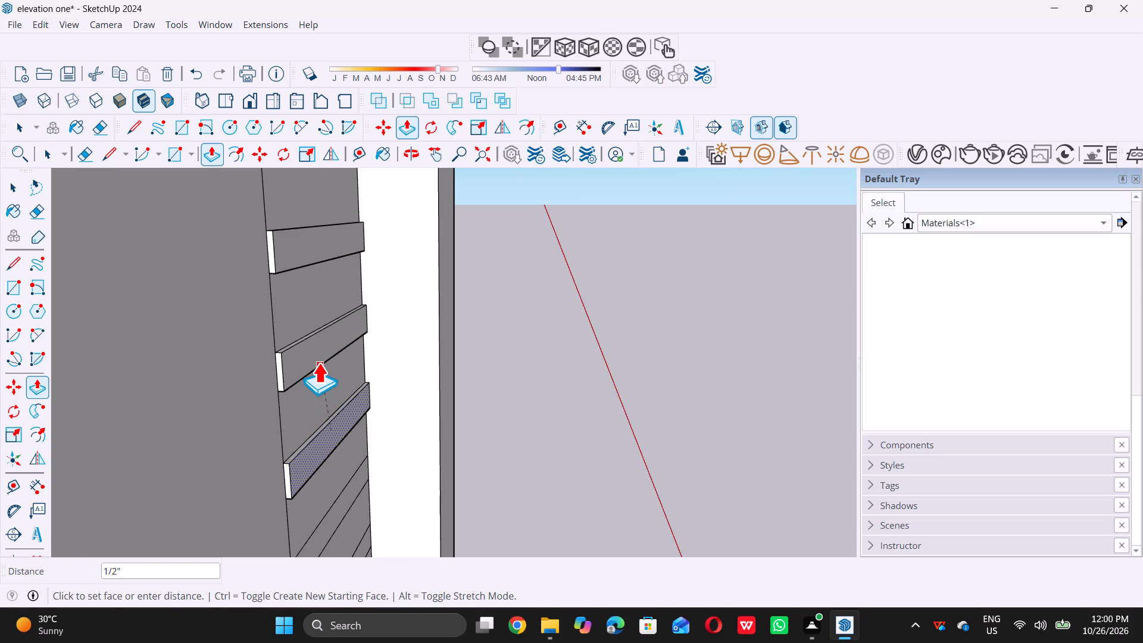
click(318, 363)
scroll(322, 353, down, 11)
scroll(324, 382, up, 12)
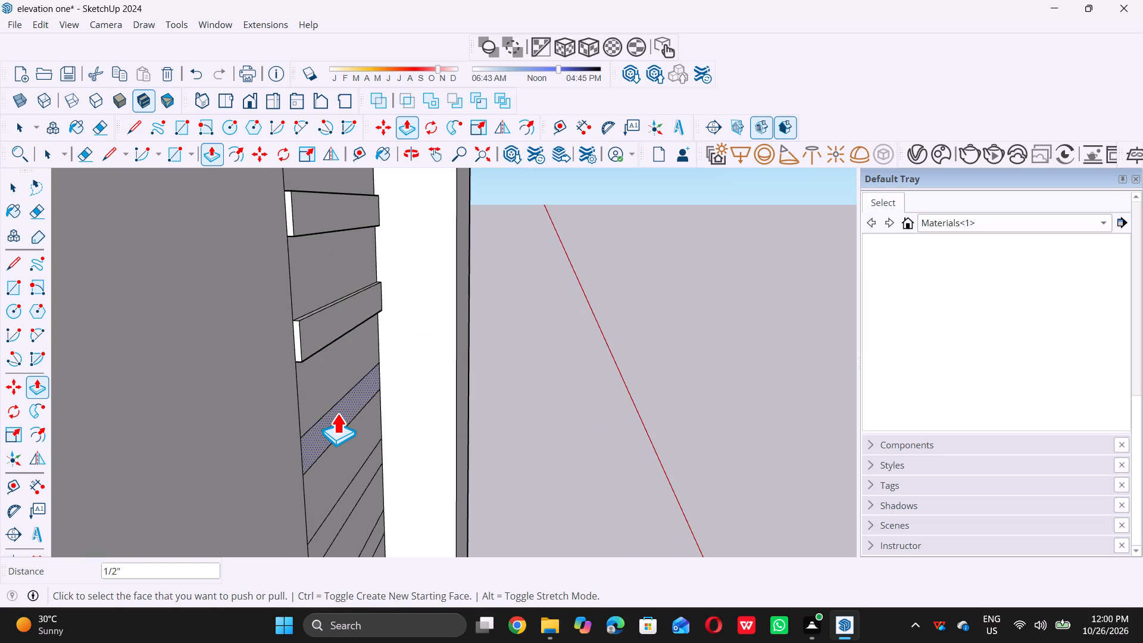
click(337, 413)
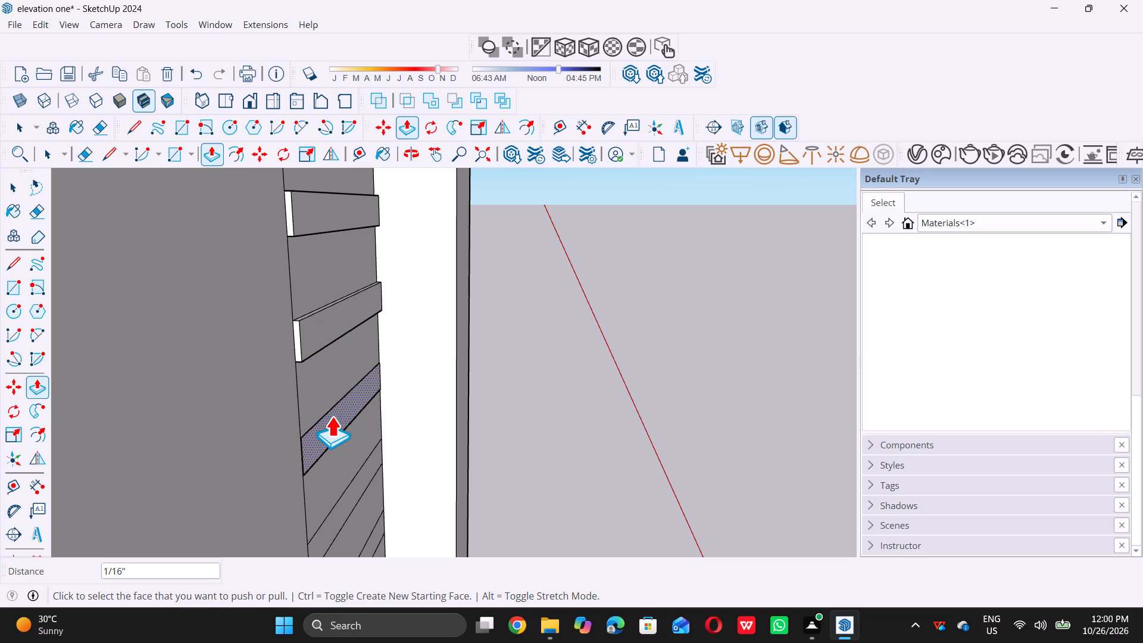
click(332, 417)
click(338, 339)
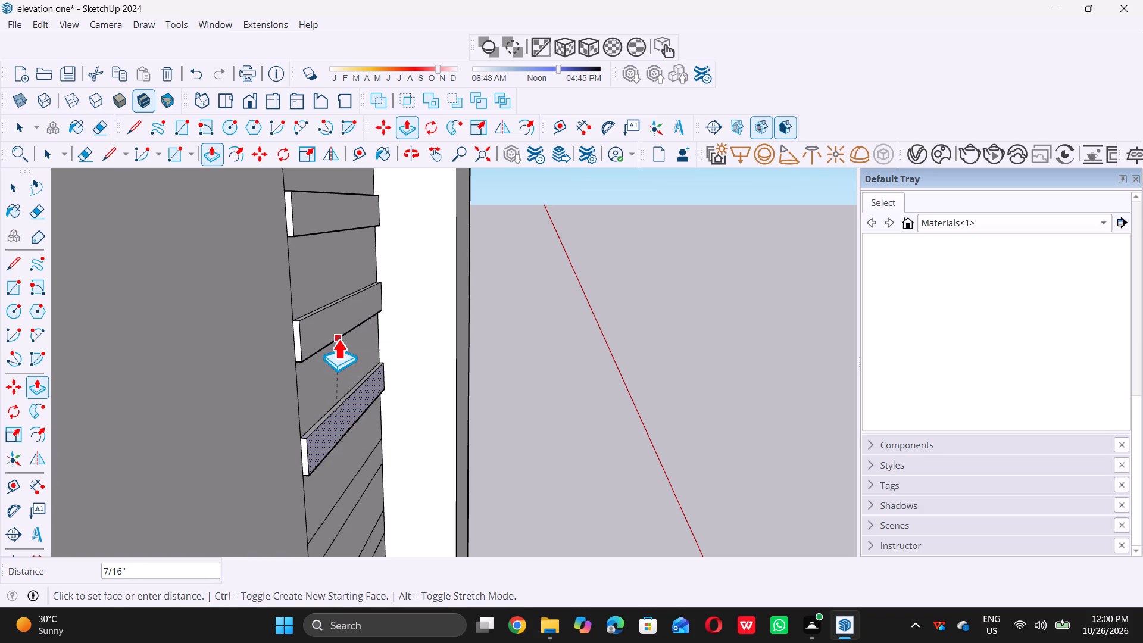
scroll(338, 338, down, 7)
scroll(349, 397, up, 7)
click(339, 441)
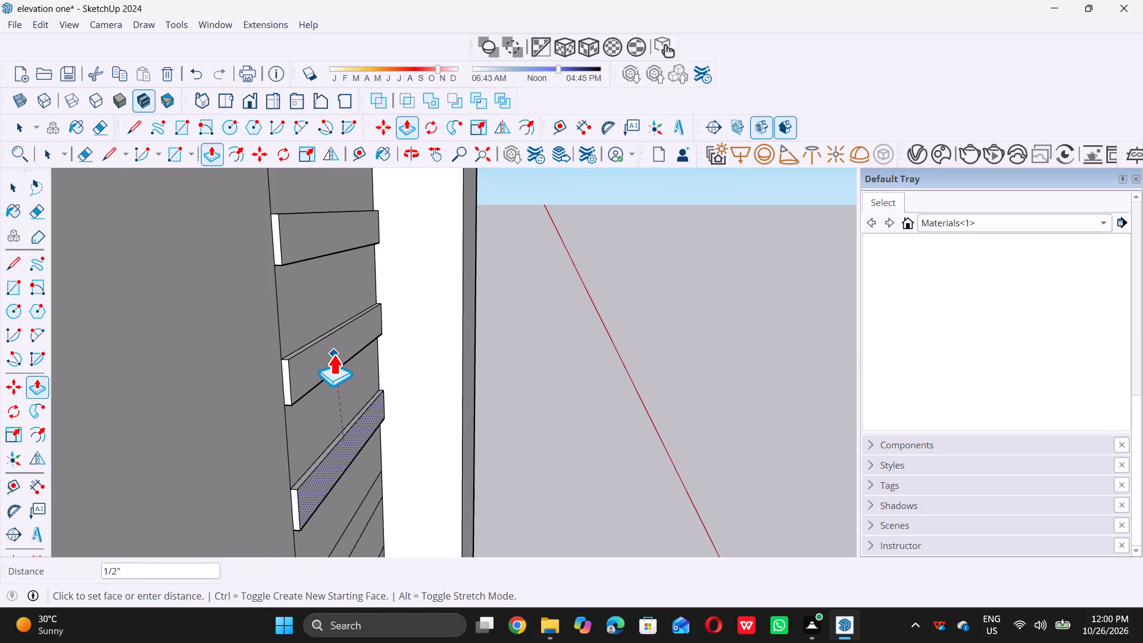
click(334, 371)
Raise three more narrow bands further down the strip by 1/2", leaving the wider gaps between them flat.
scroll(334, 340, down, 7)
scroll(366, 434, up, 7)
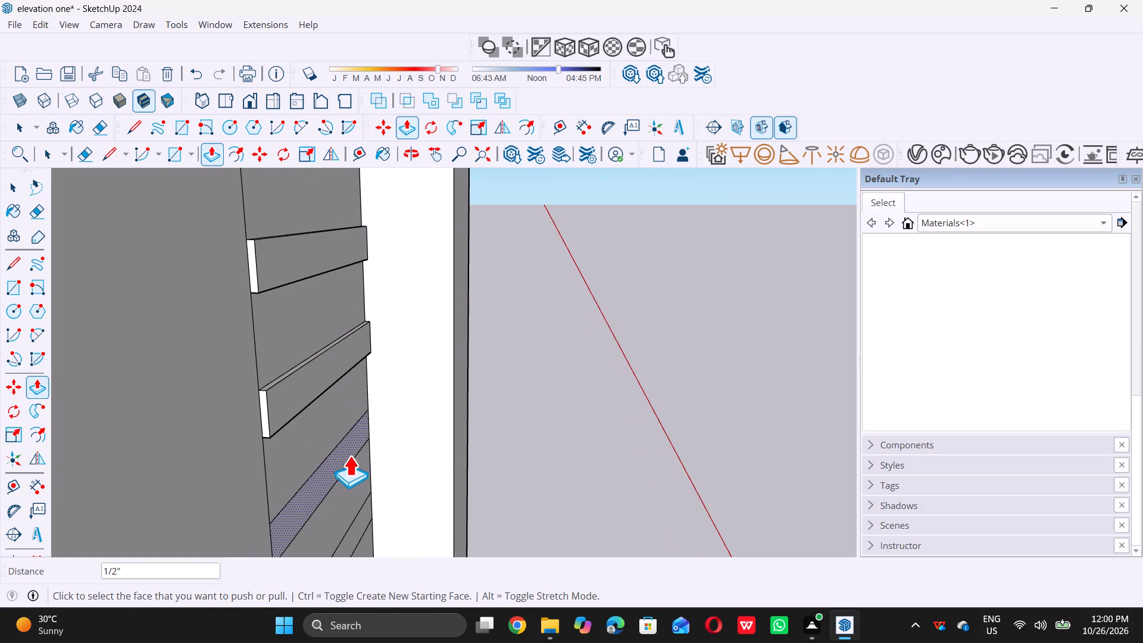
click(339, 452)
click(327, 388)
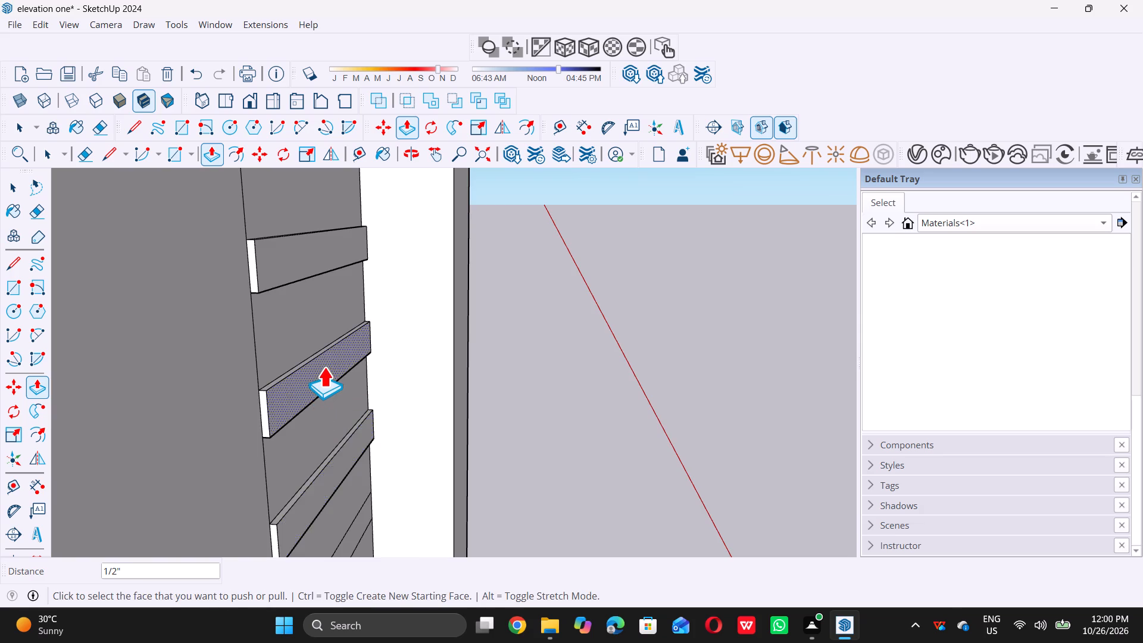
scroll(324, 364, down, 11)
scroll(339, 408, up, 11)
click(327, 446)
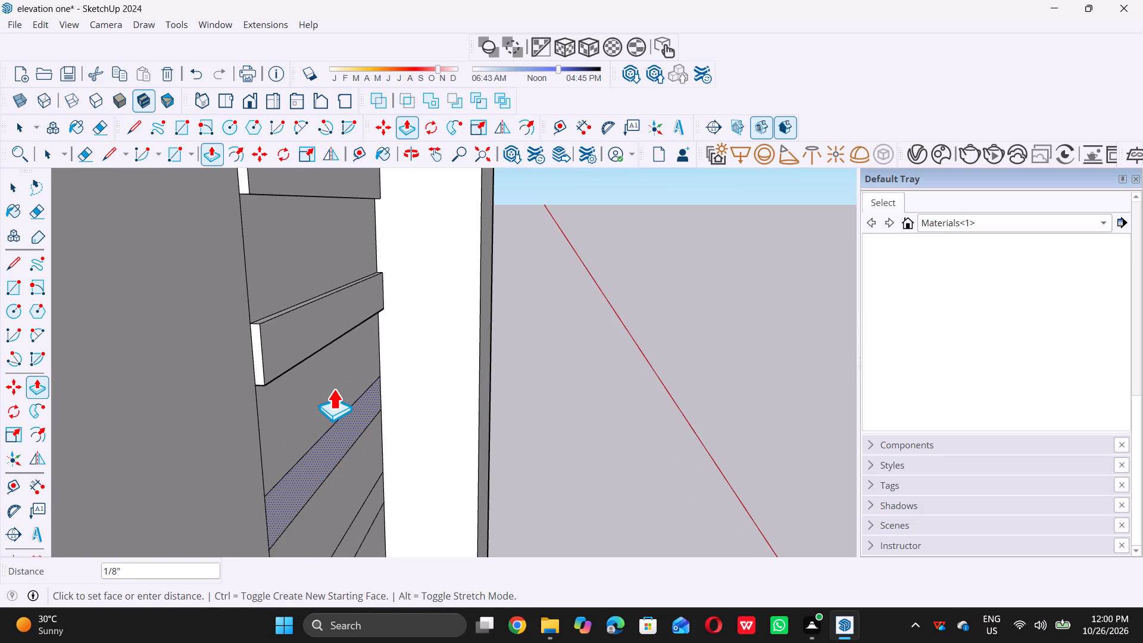
click(320, 352)
scroll(321, 344, down, 12)
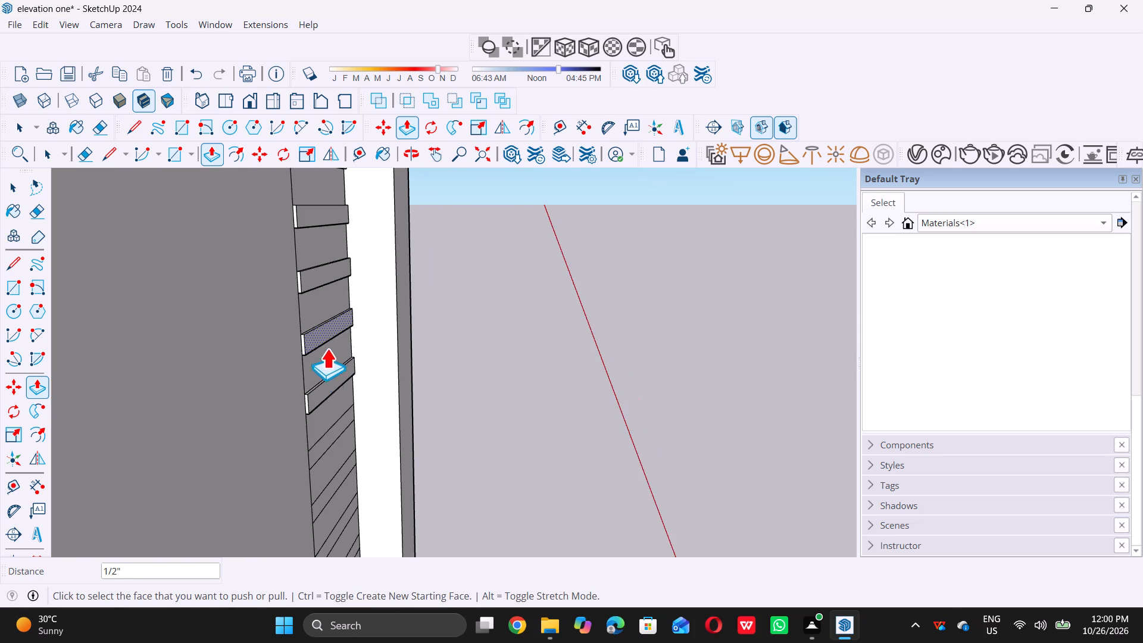
scroll(332, 422, up, 5)
click(332, 441)
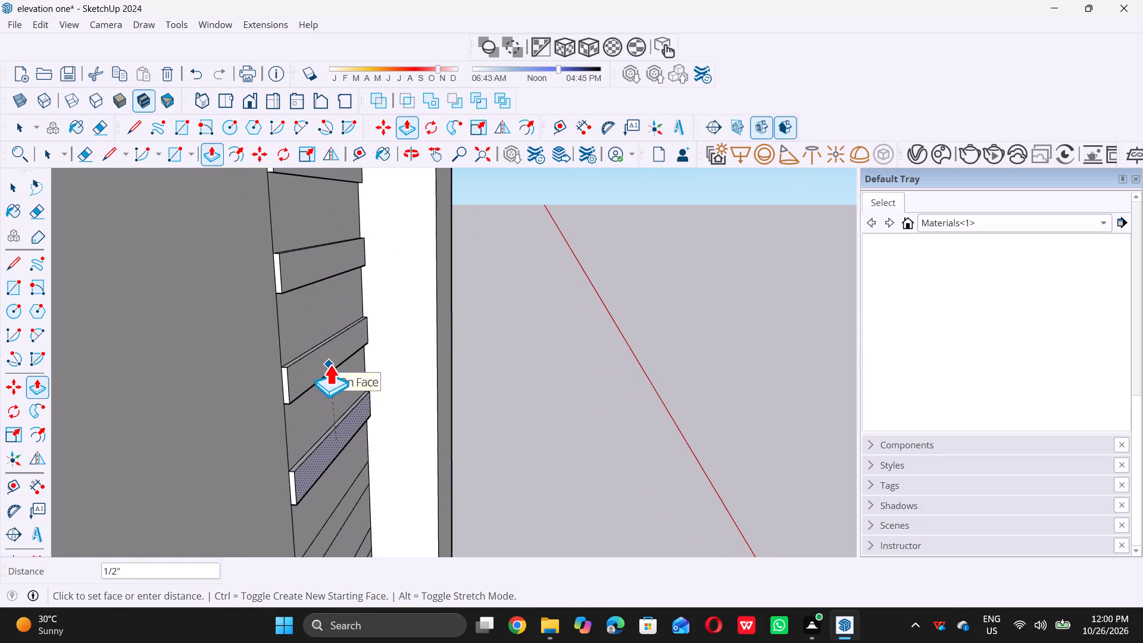
click(330, 371)
Extend the raised pattern downward by pushing out the next two narrow bands to a total depth of 1/2".
scroll(330, 350, down, 11)
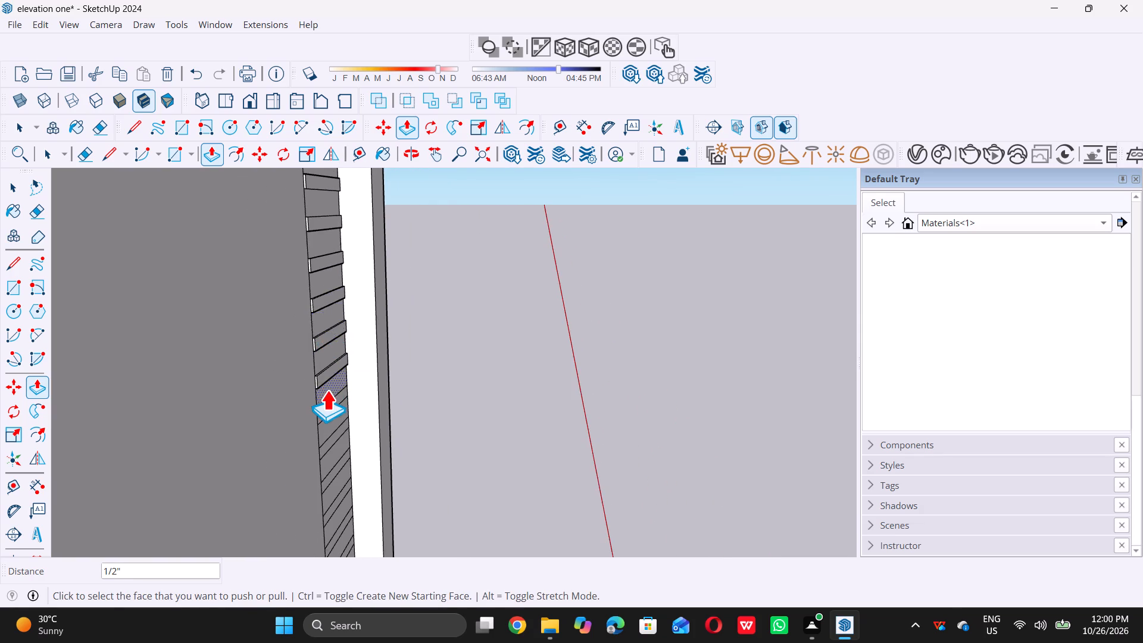
scroll(327, 392, up, 11)
click(330, 408)
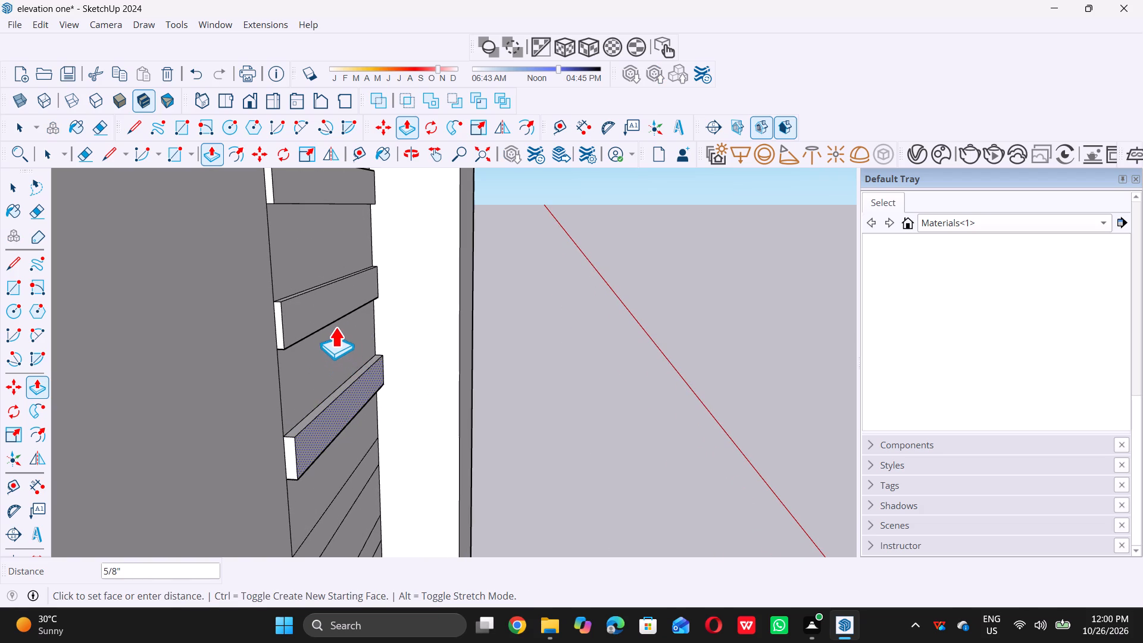
click(330, 321)
scroll(332, 319, down, 10)
scroll(333, 356, up, 8)
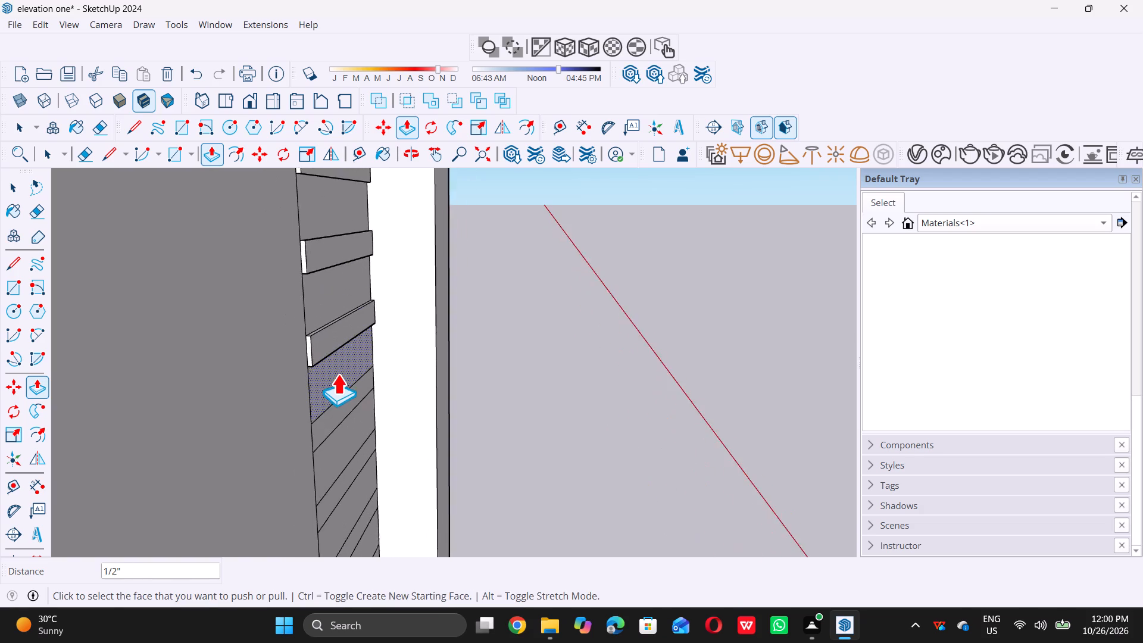
scroll(338, 374, up, 4)
click(351, 411)
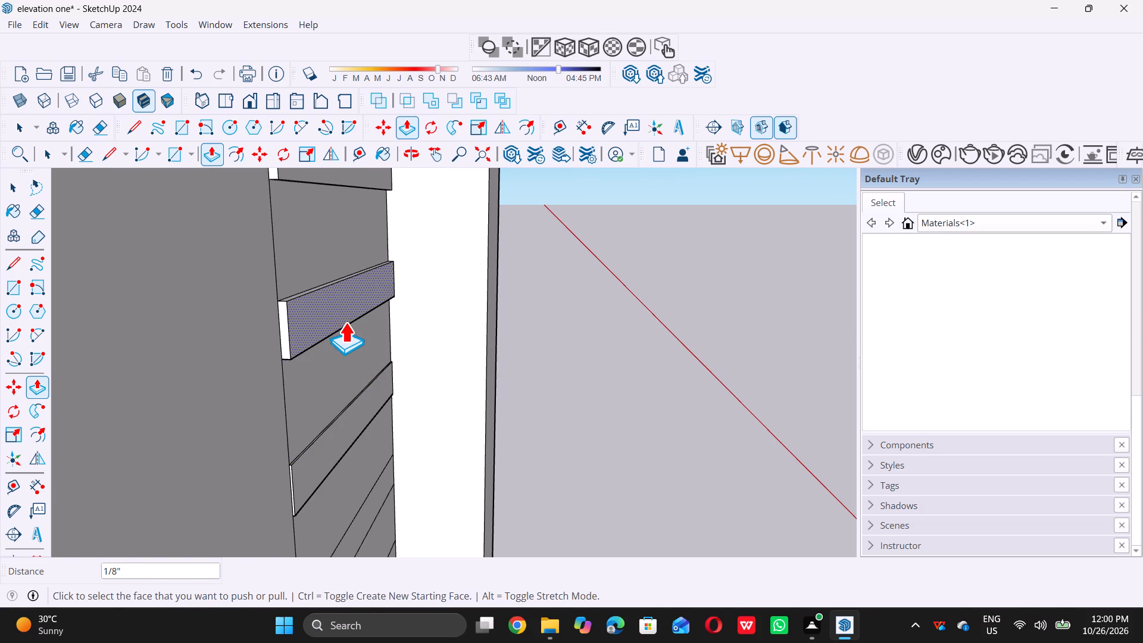
click(347, 426)
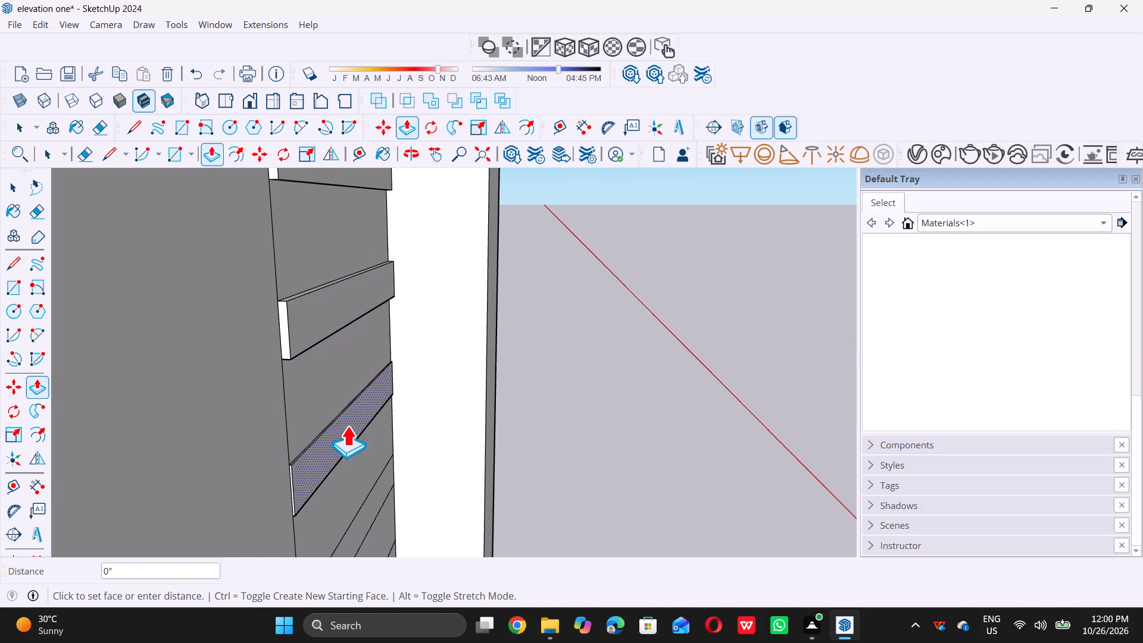
click(333, 329)
Push/Pull the following three narrow bands towards the strip's base outward by 1/2", flush with the bands above.
scroll(334, 326, down, 6)
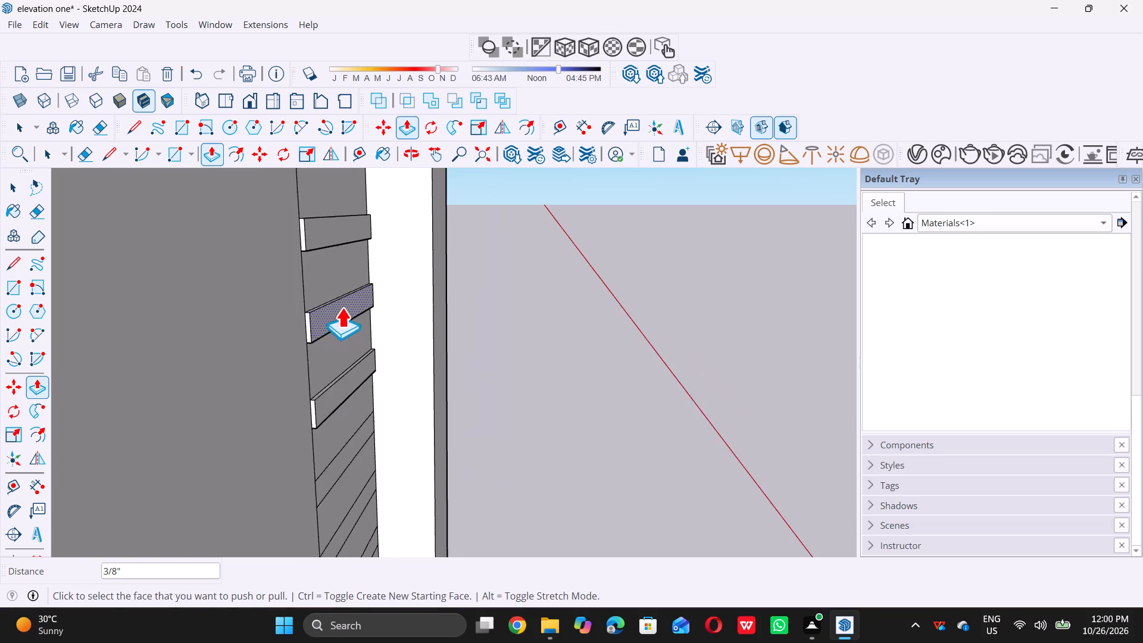
scroll(342, 307, down, 5)
scroll(361, 383, up, 11)
click(335, 407)
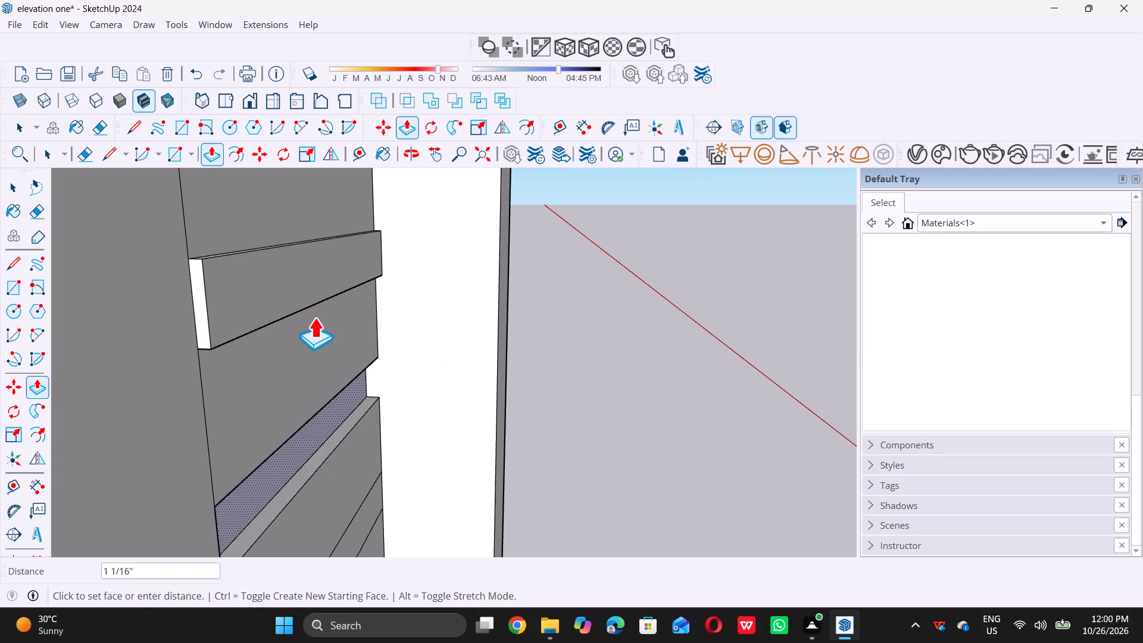
click(305, 308)
scroll(321, 305, down, 6)
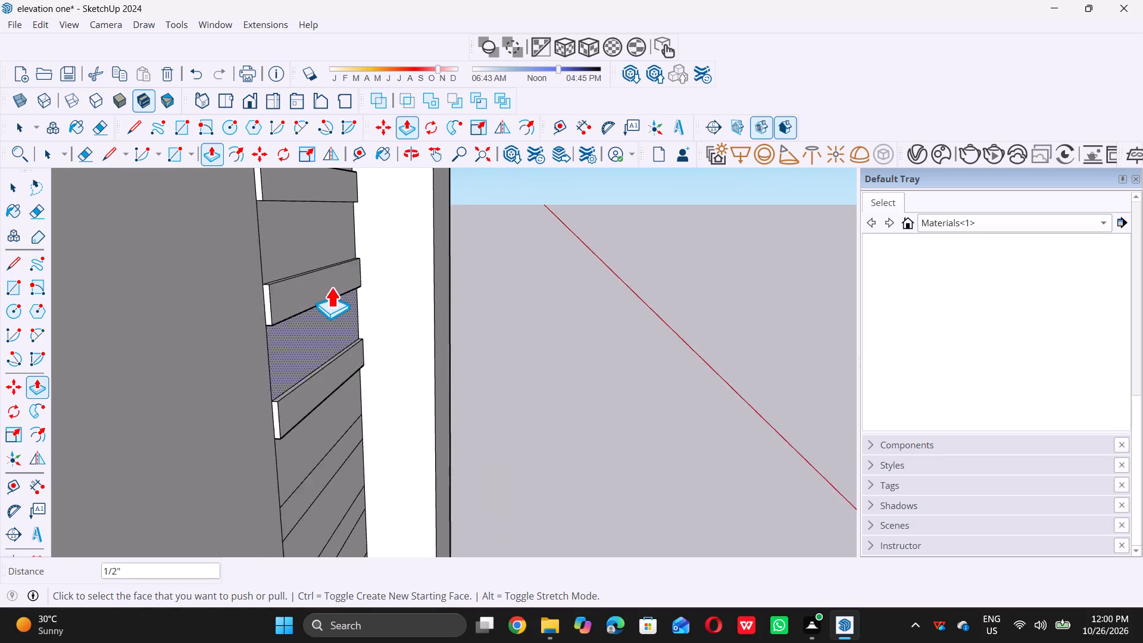
scroll(331, 287, down, 5)
scroll(339, 399, up, 10)
click(327, 408)
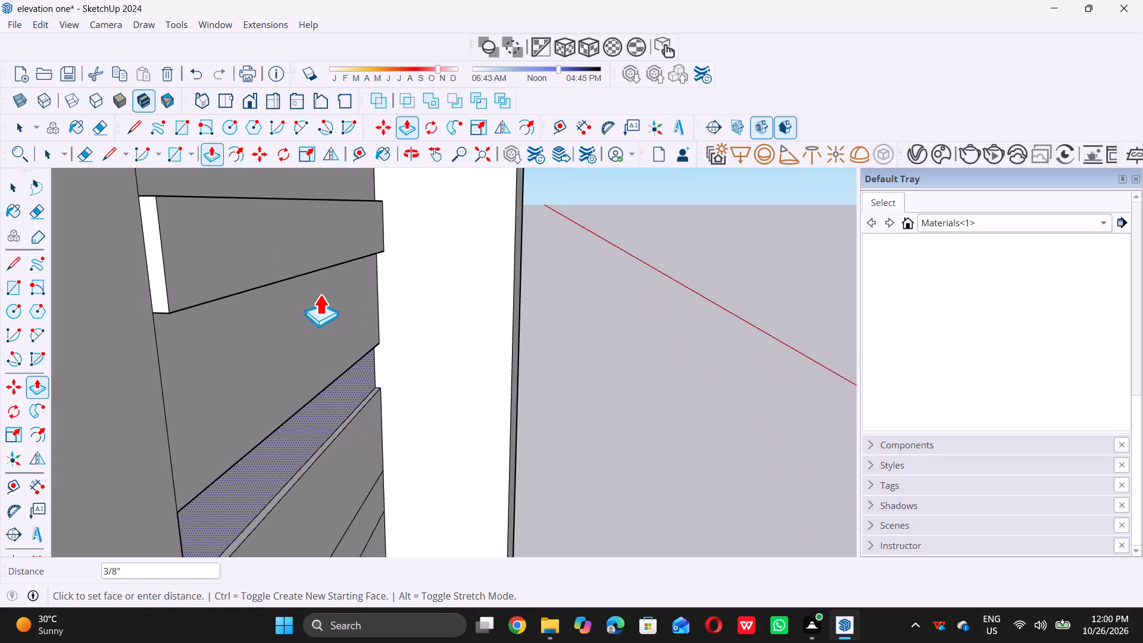
click(309, 270)
scroll(320, 269, down, 11)
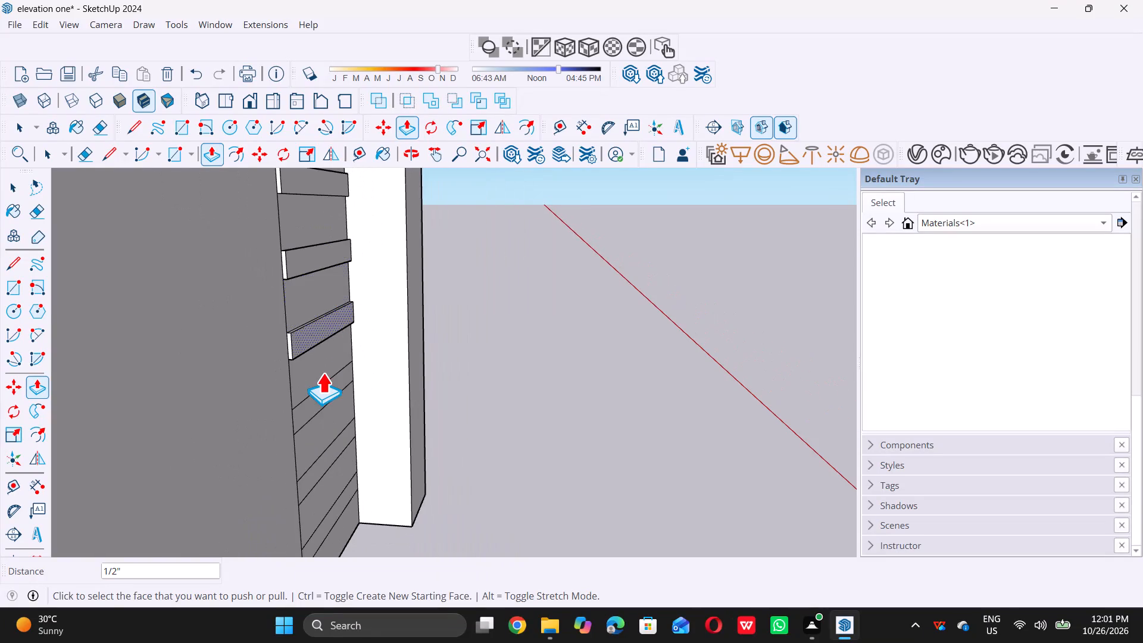
scroll(319, 382, up, 5)
click(320, 399)
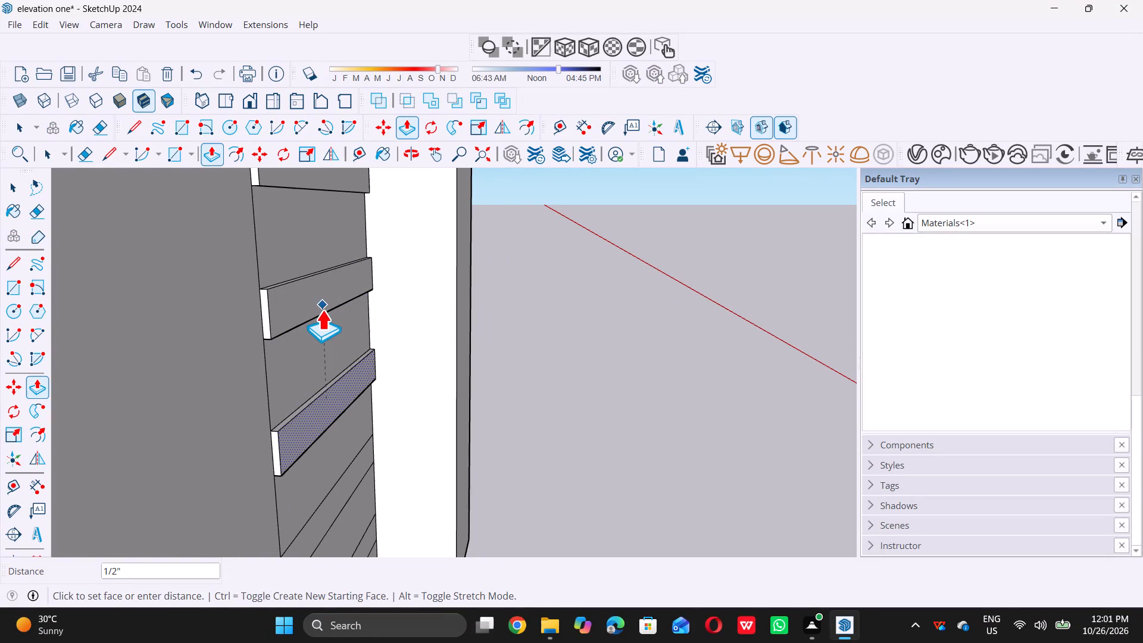
click(322, 310)
Raise the last two narrow bands at the foot of the strip by 1/2" and finish with Push/Pull.
scroll(325, 302, up, 1)
scroll(327, 297, down, 10)
scroll(334, 349, up, 6)
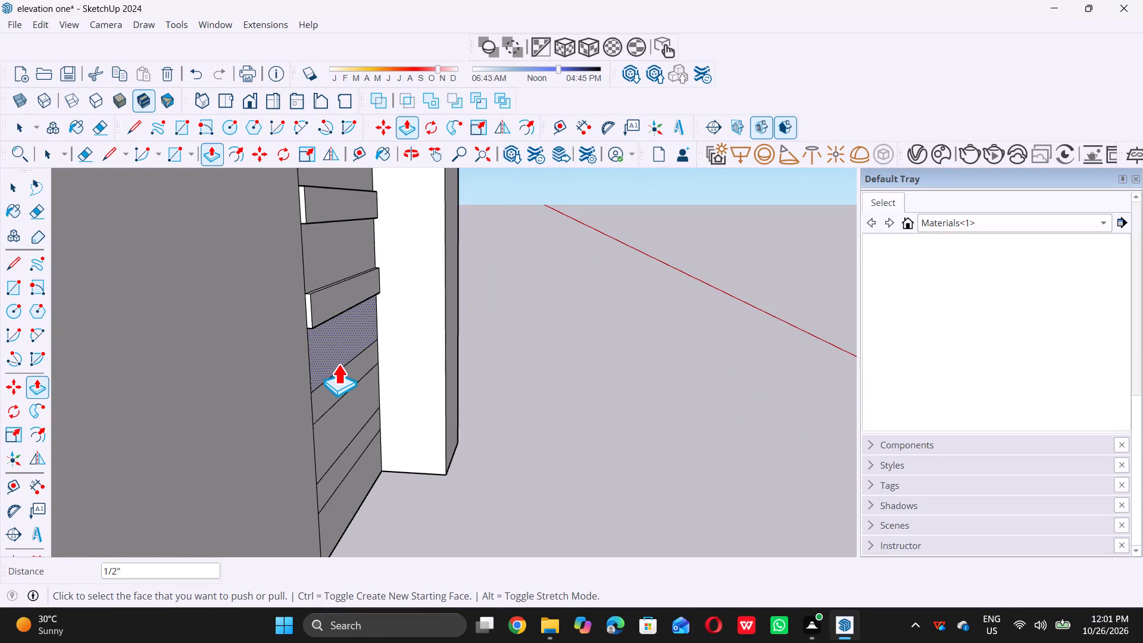
scroll(339, 365, up, 5)
click(338, 379)
click(346, 274)
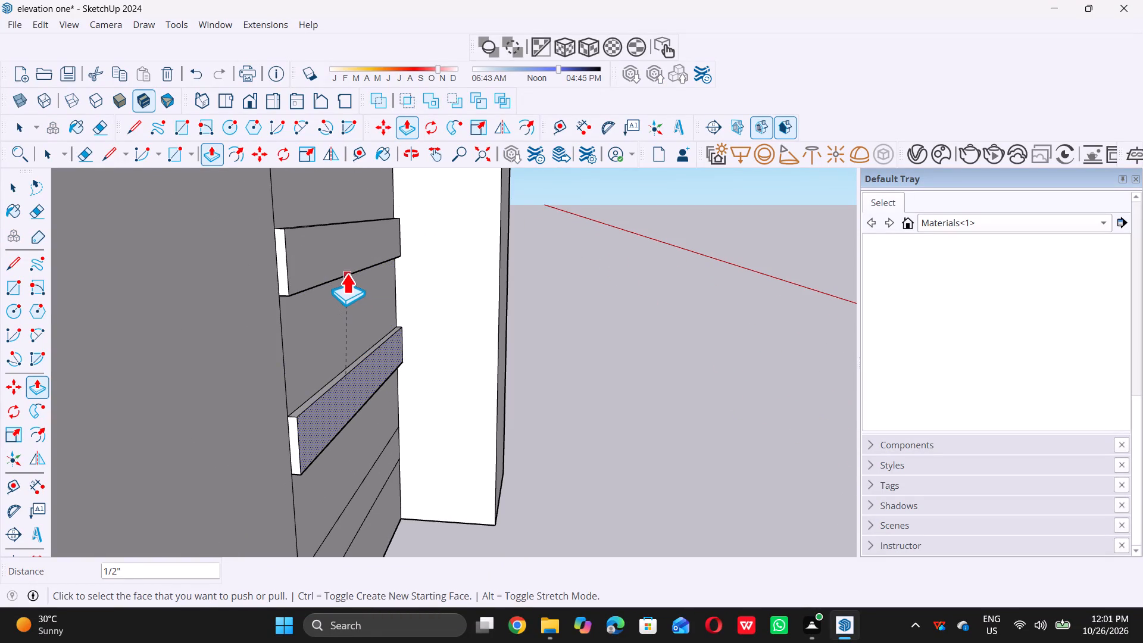
scroll(343, 268, down, 7)
scroll(363, 447, up, 4)
click(330, 407)
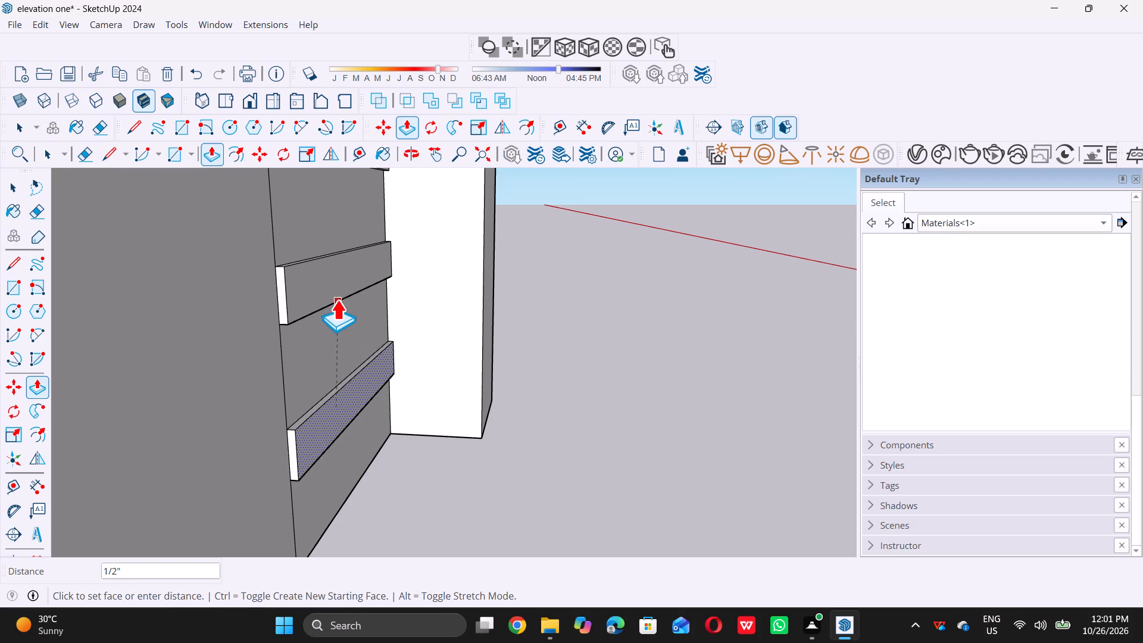
click(337, 299)
scroll(413, 357, down, 6)
key(space)
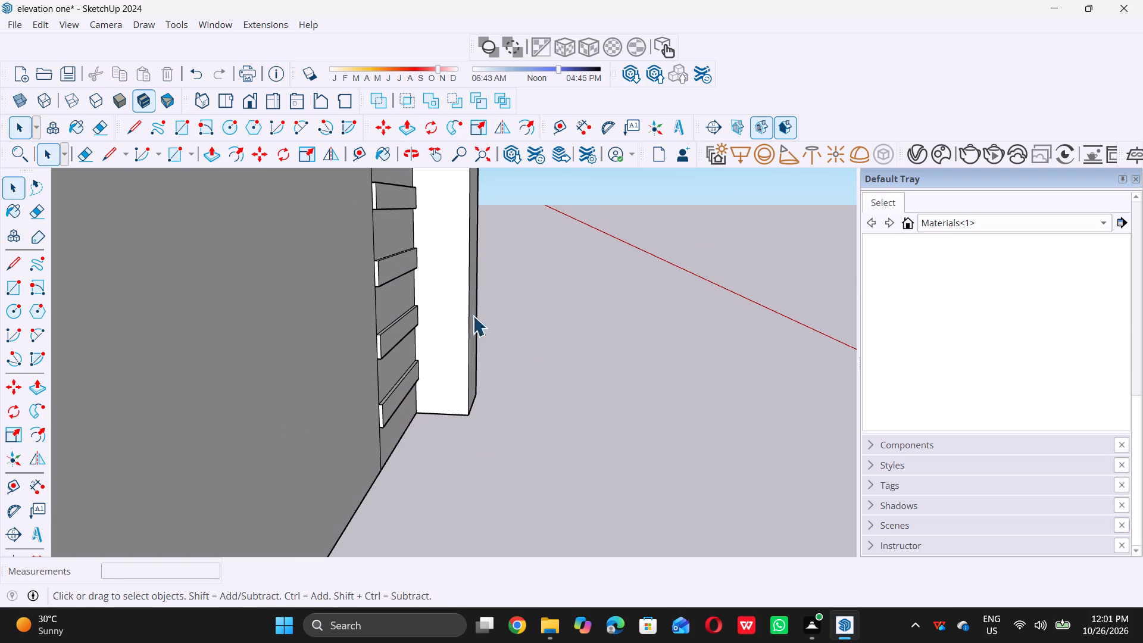
Examine the whole building from the side, including the upper parapet, the projecting balcony and the tall side block.
scroll(500, 342, down, 20)
scroll(500, 342, down, 4)
scroll(622, 379, down, 8)
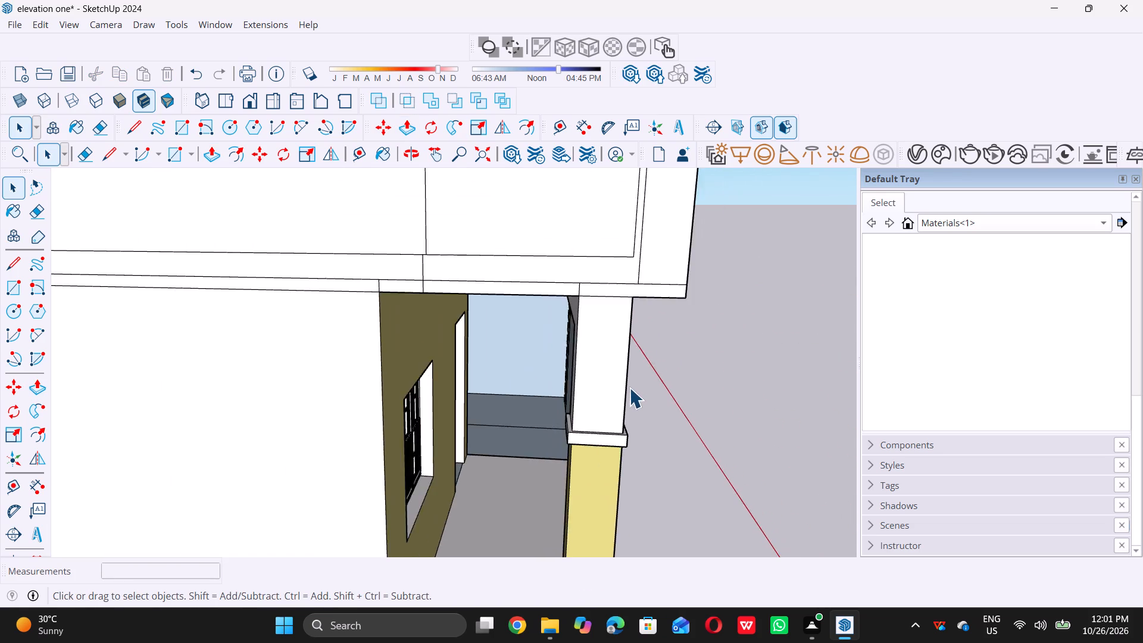
scroll(629, 388, down, 20)
scroll(629, 388, down, 2)
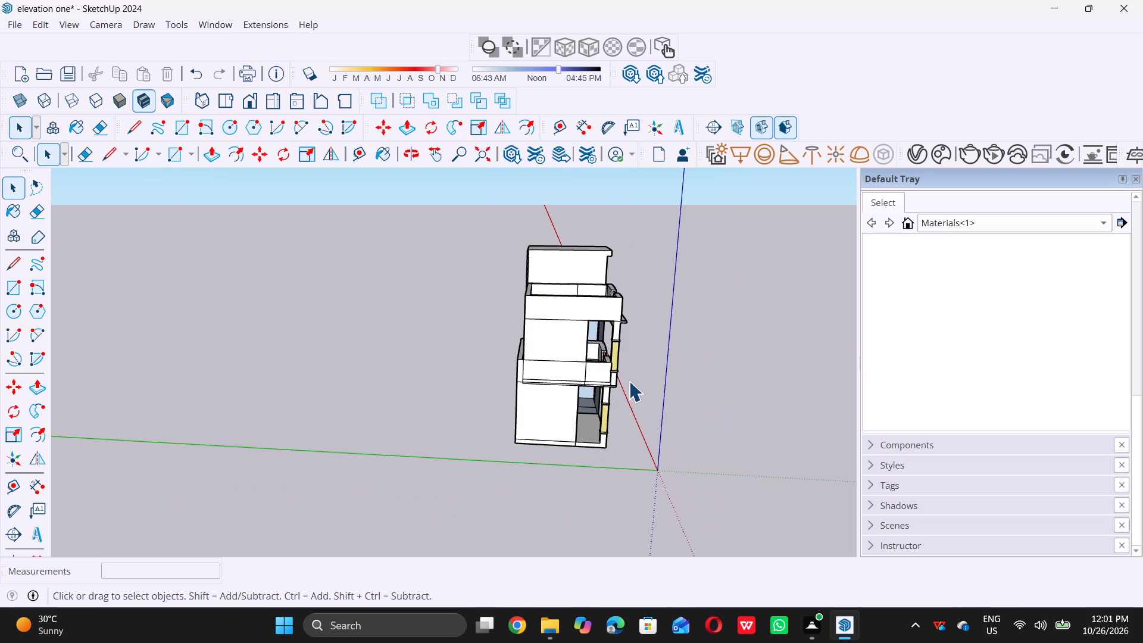
middle_drag(568, 345, 645, 432)
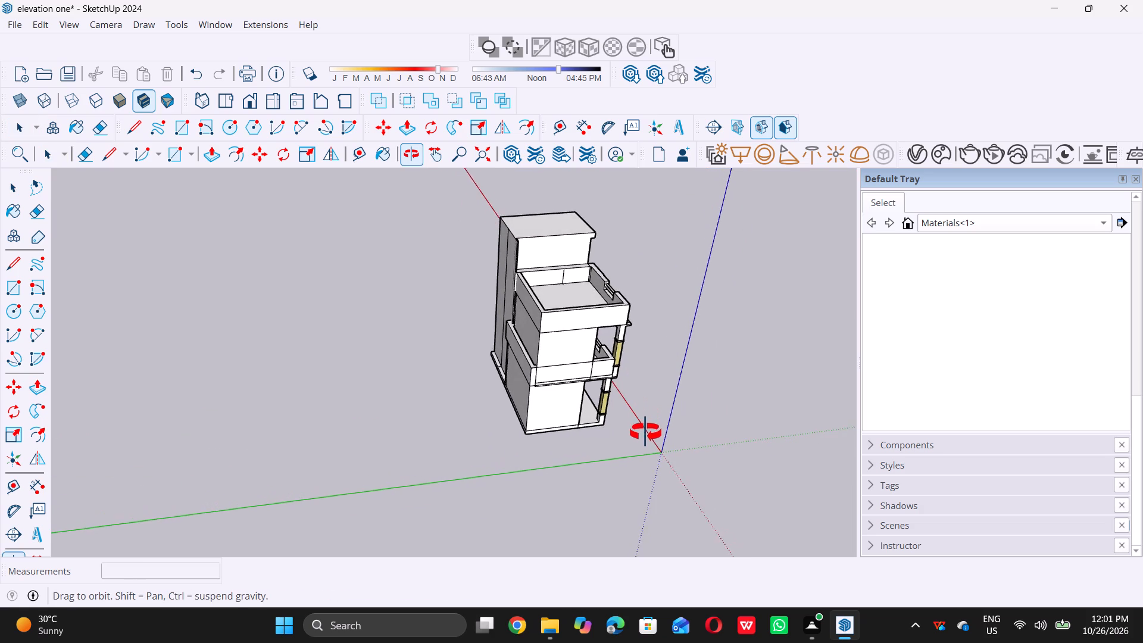
middle_drag(645, 432, 635, 458)
scroll(558, 355, up, 7)
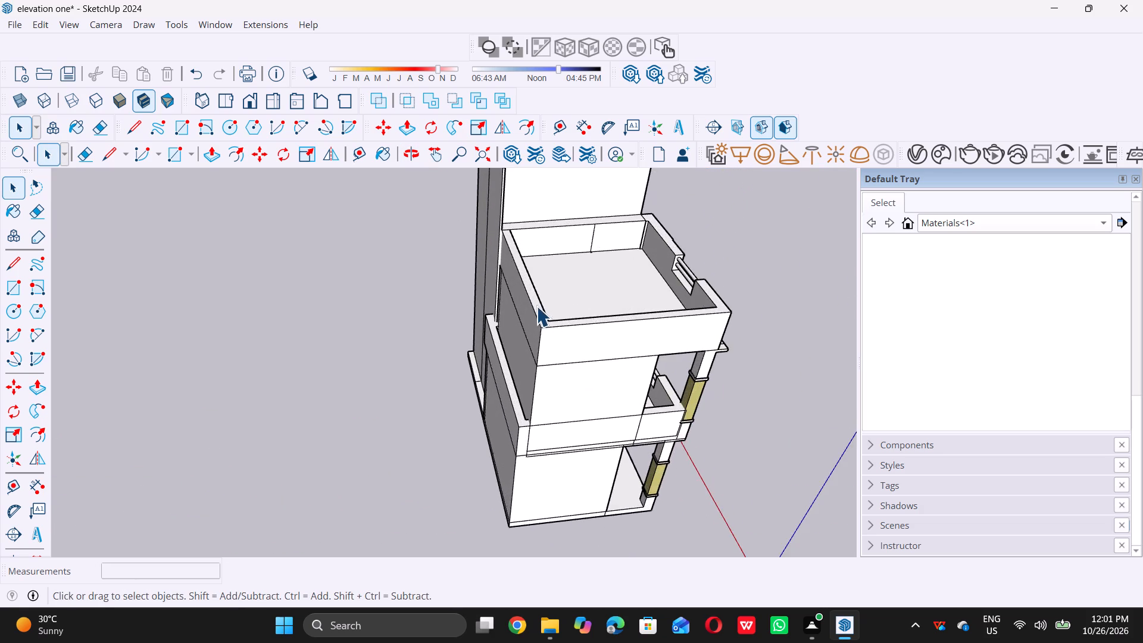
scroll(536, 306, up, 6)
middle_drag(529, 416, 475, 386)
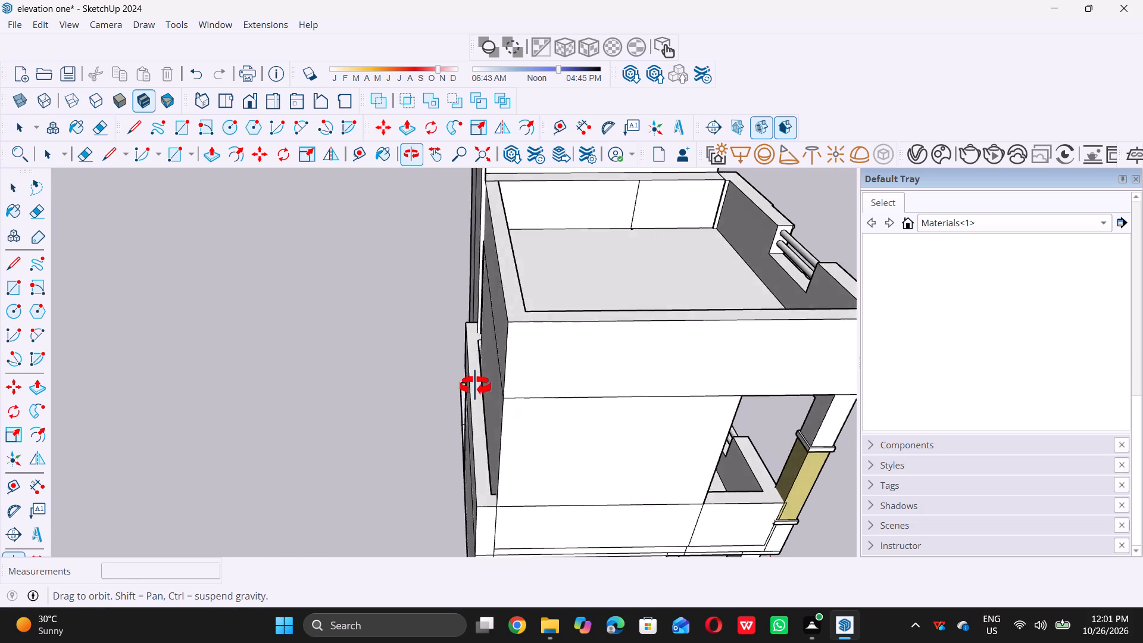
middle_drag(475, 386, 398, 280)
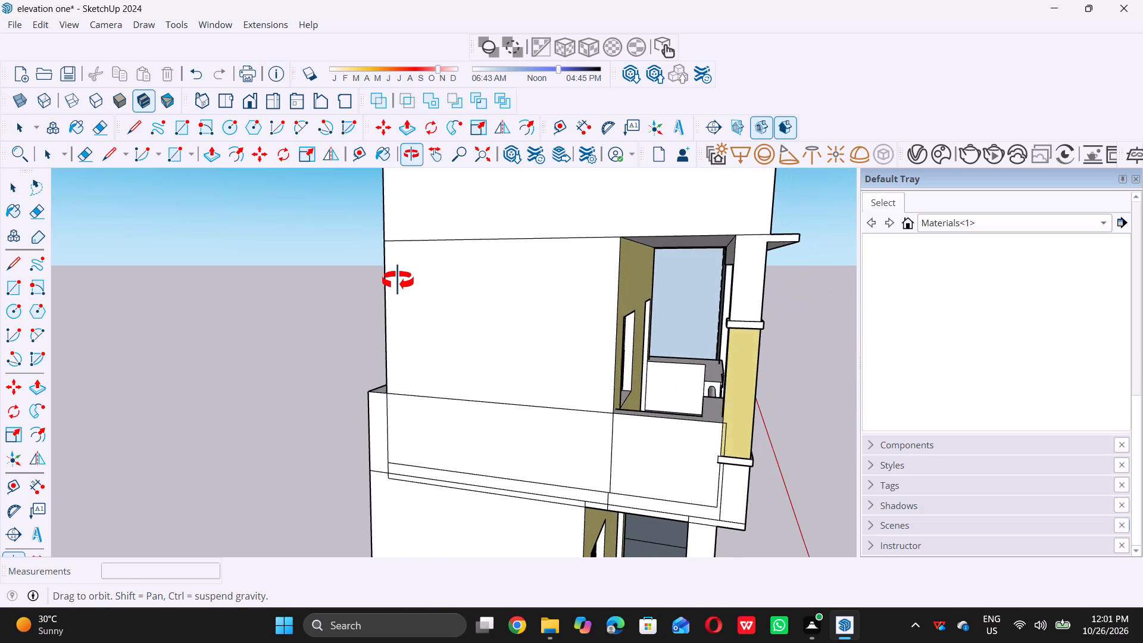
middle_drag(398, 280, 570, 320)
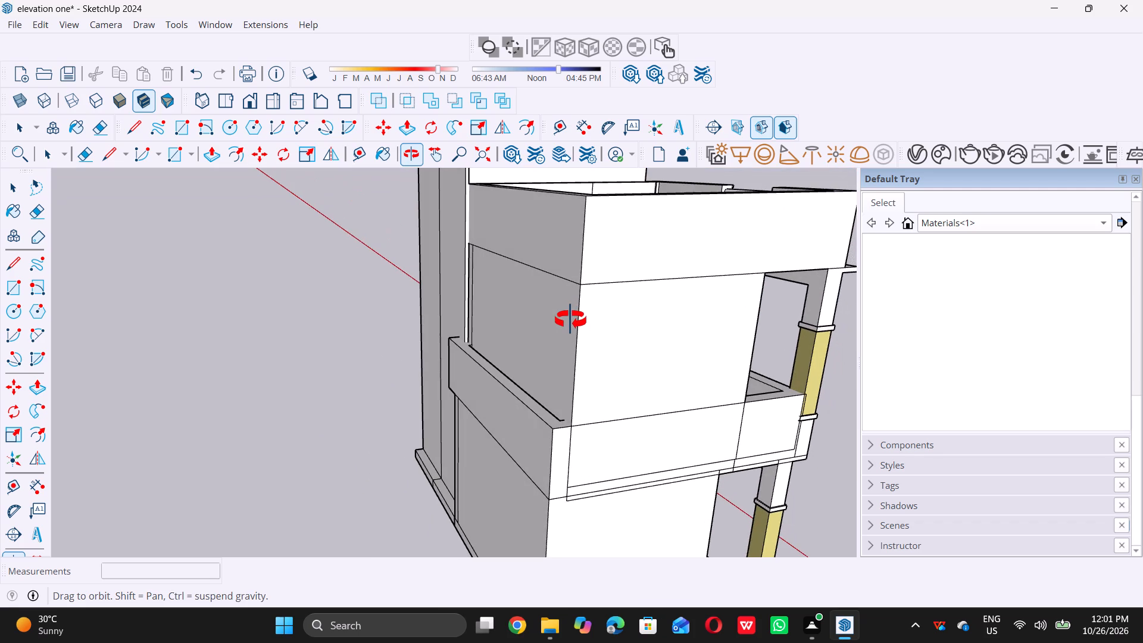
middle_drag(570, 320, 570, 296)
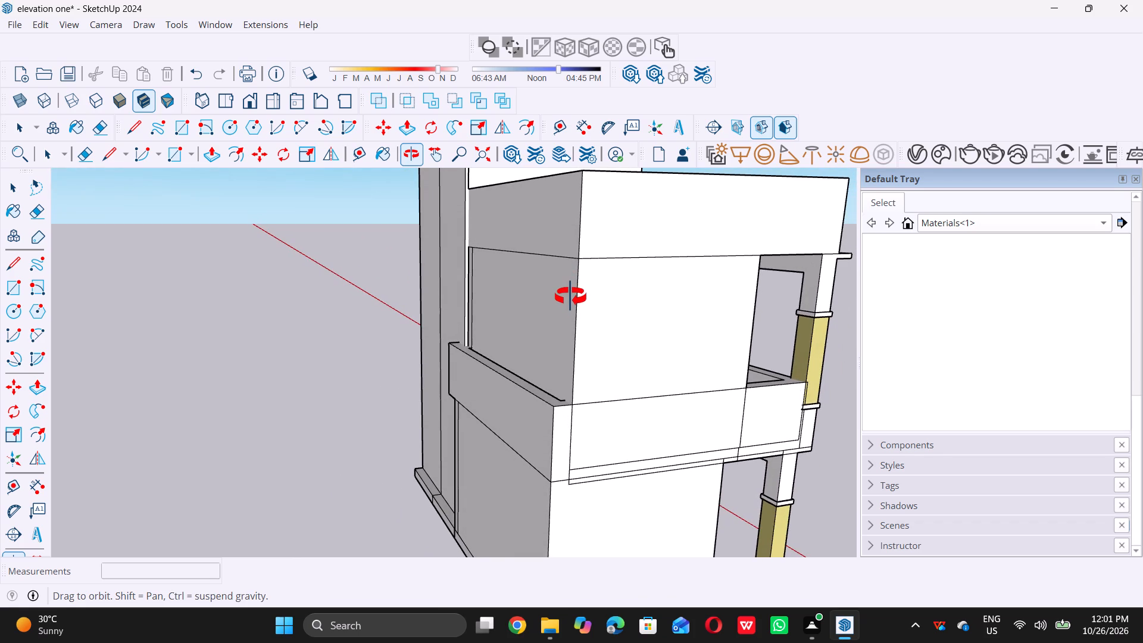
Examine the building's side wall, balcony and upper parapet from above, the front and the side.
middle_drag(570, 296, 574, 355)
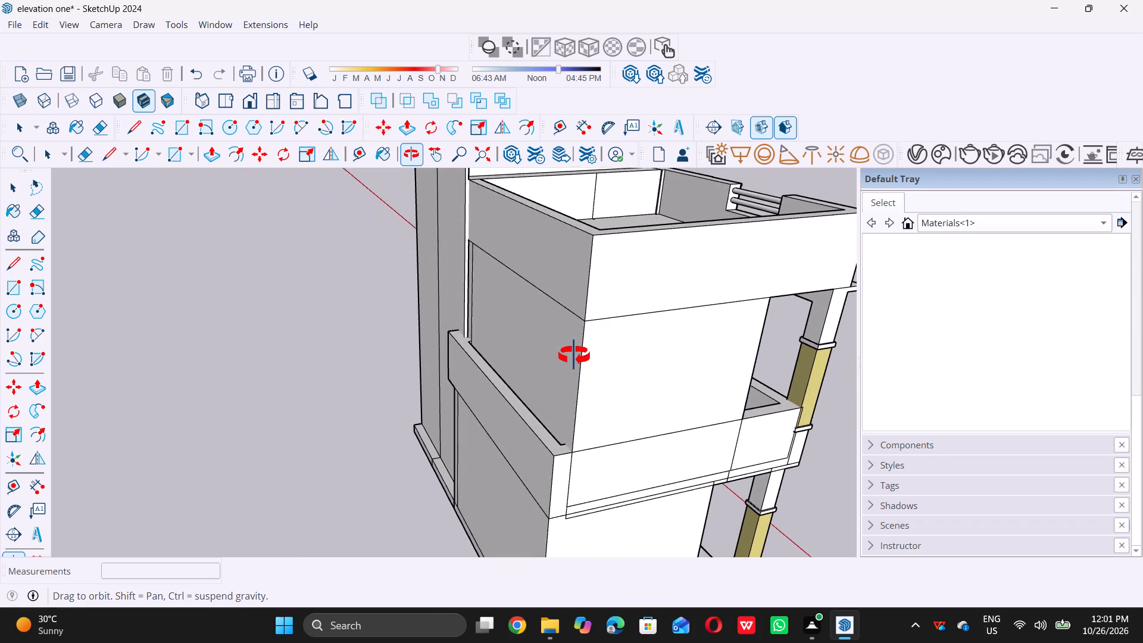
middle_drag(574, 355, 408, 324)
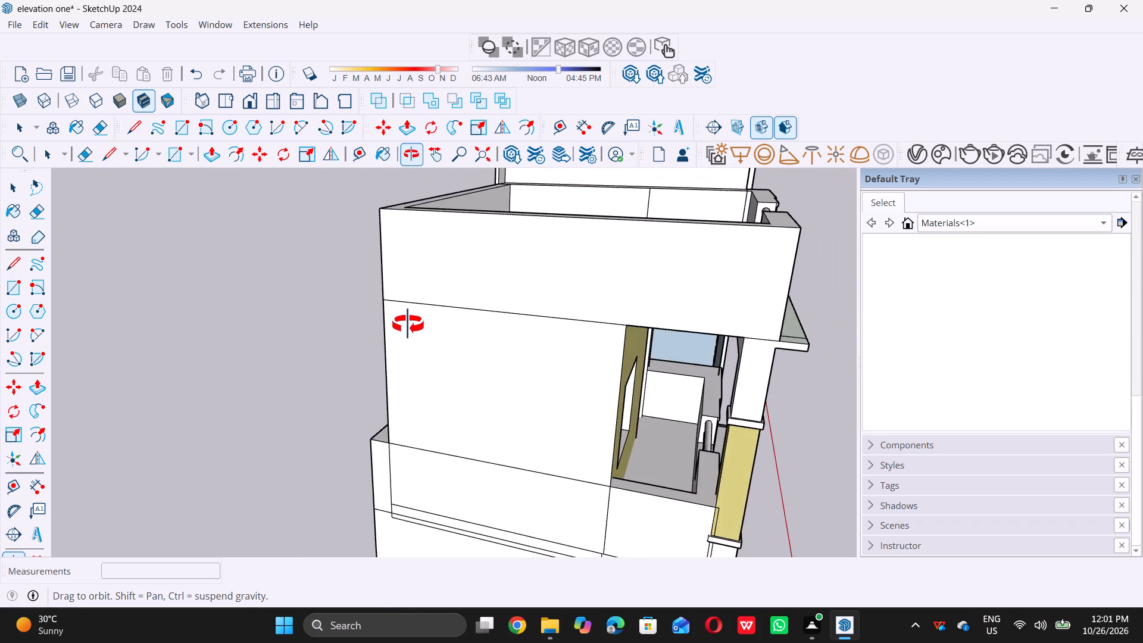
middle_drag(408, 324, 406, 291)
scroll(394, 288, down, 13)
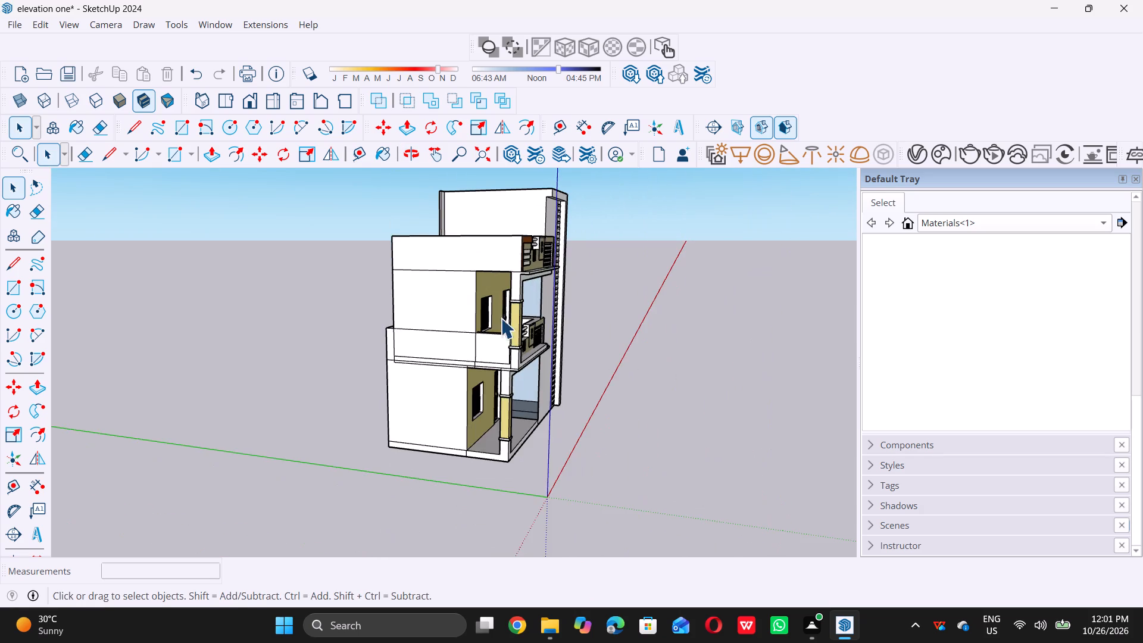
middle_drag(513, 316, 371, 276)
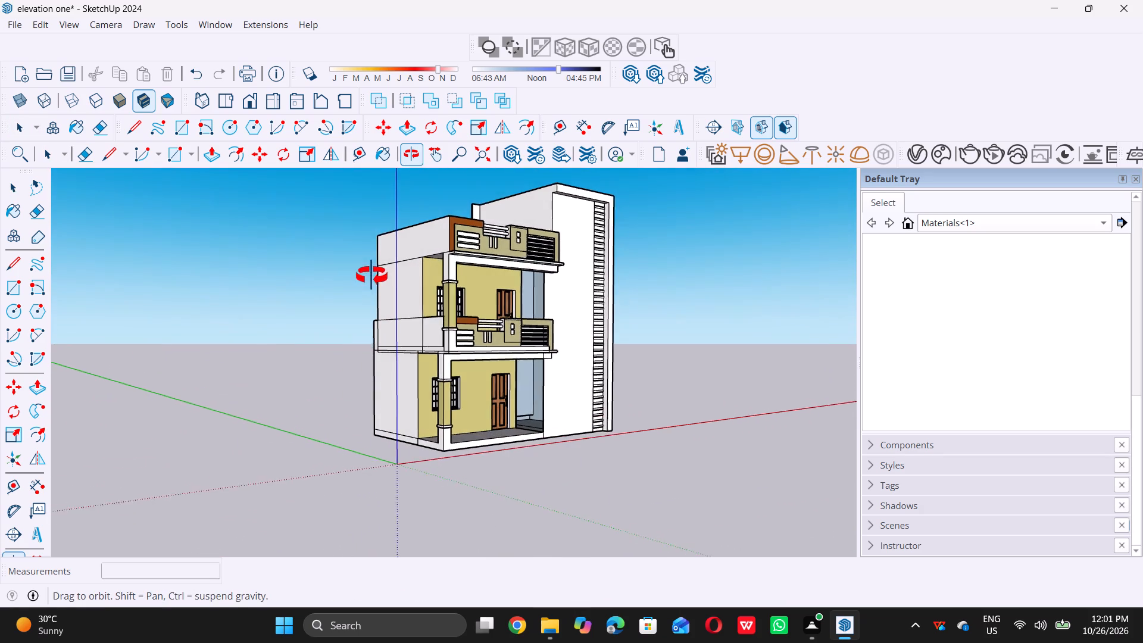
middle_drag(371, 276, 521, 303)
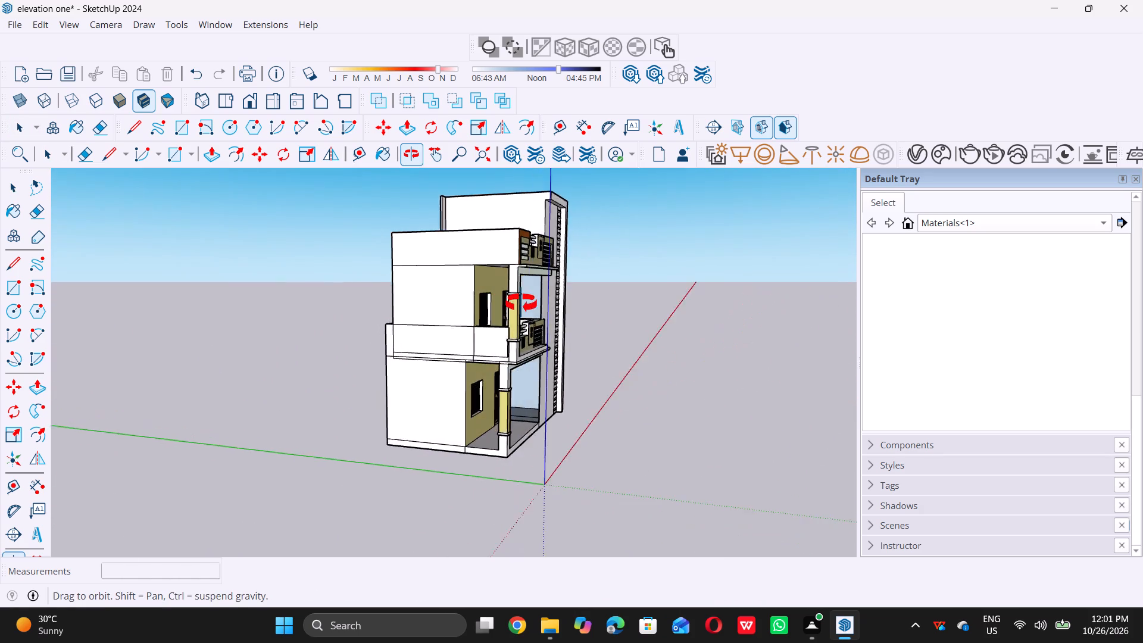
middle_drag(521, 303, 651, 339)
scroll(480, 368, up, 2)
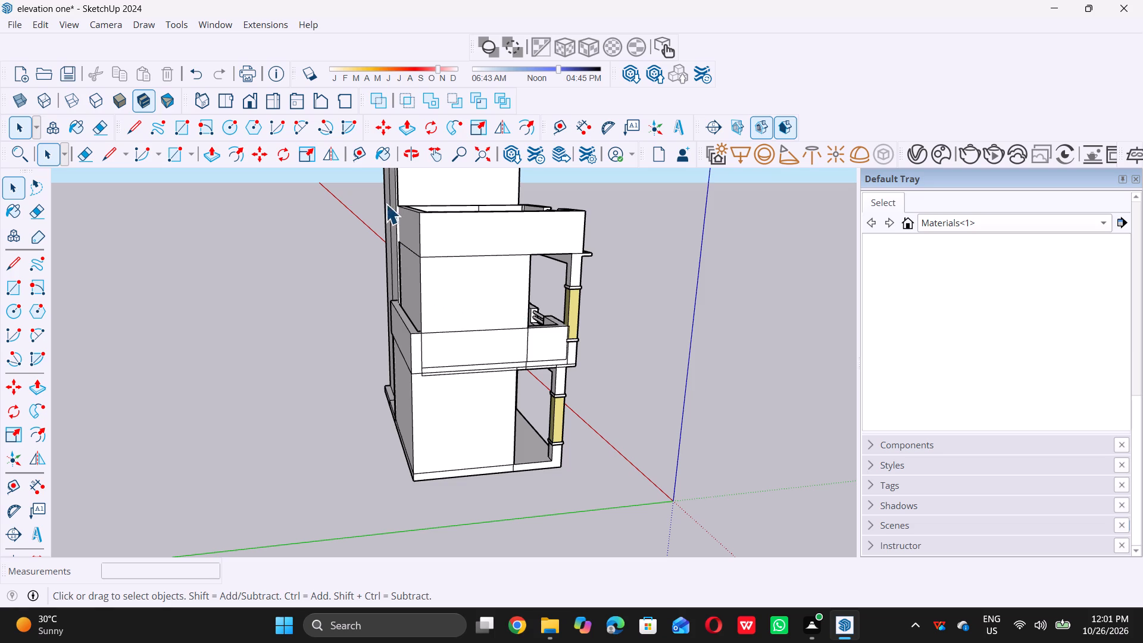
Window-select the upper storey with its balcony and parapet from the side, and check the selection from the front.
drag(390, 198, 664, 387)
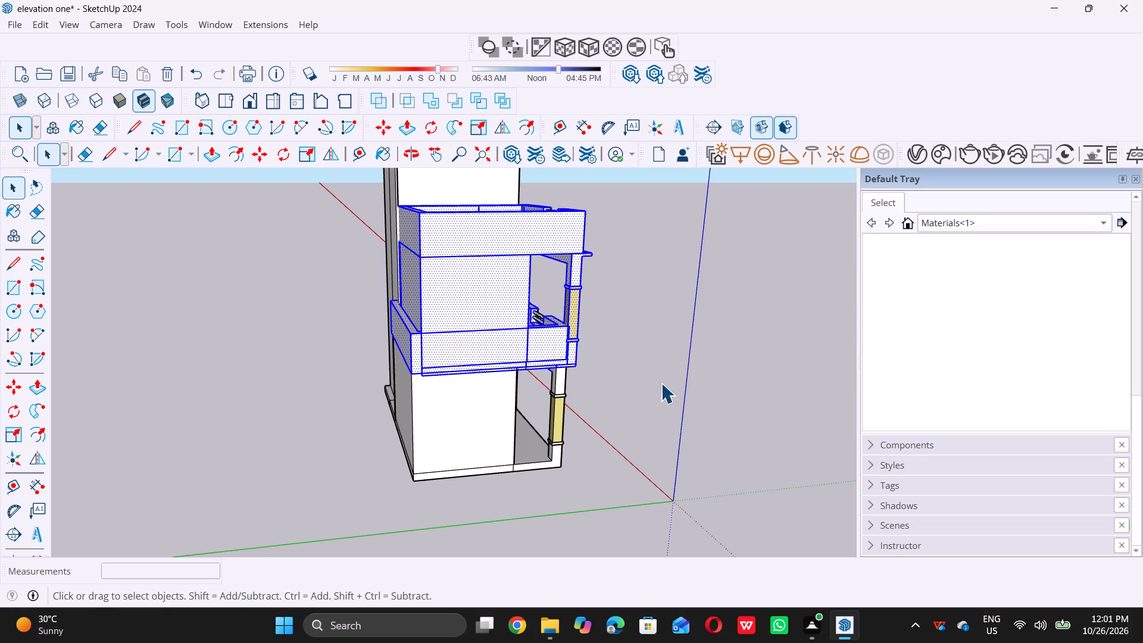
middle_drag(665, 357, 214, 345)
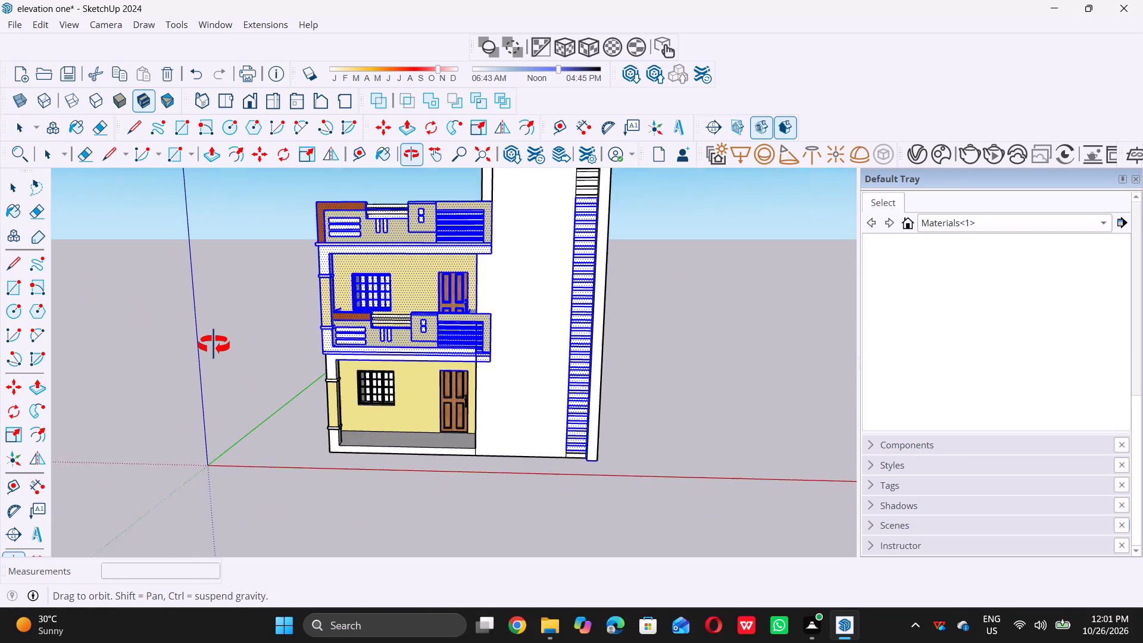
middle_drag(214, 345, 218, 336)
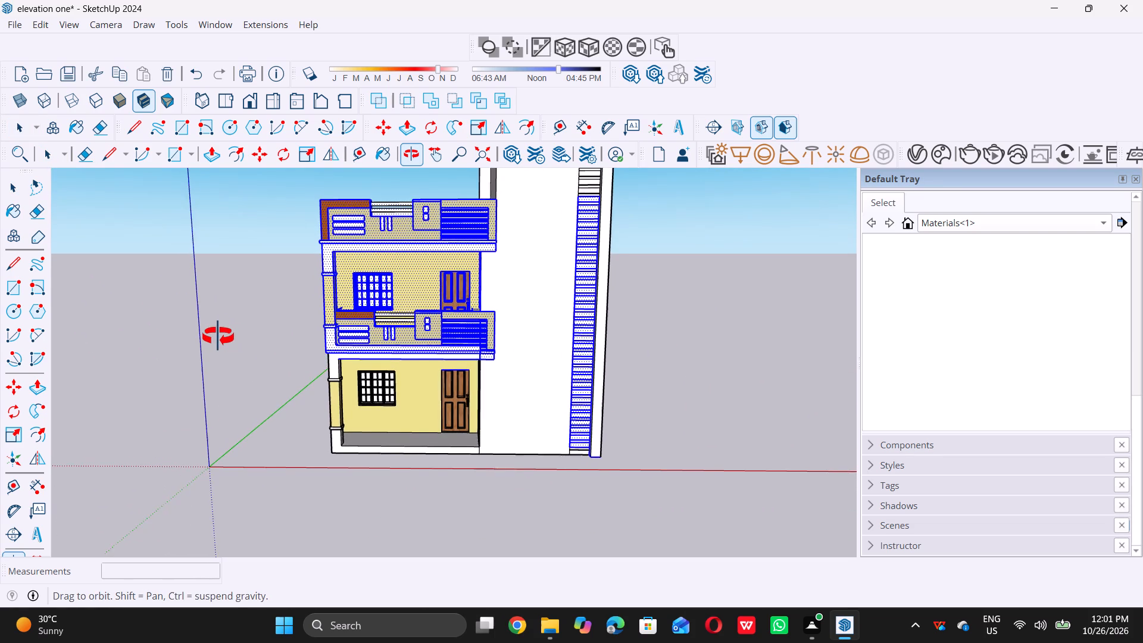
middle_drag(218, 336, 369, 360)
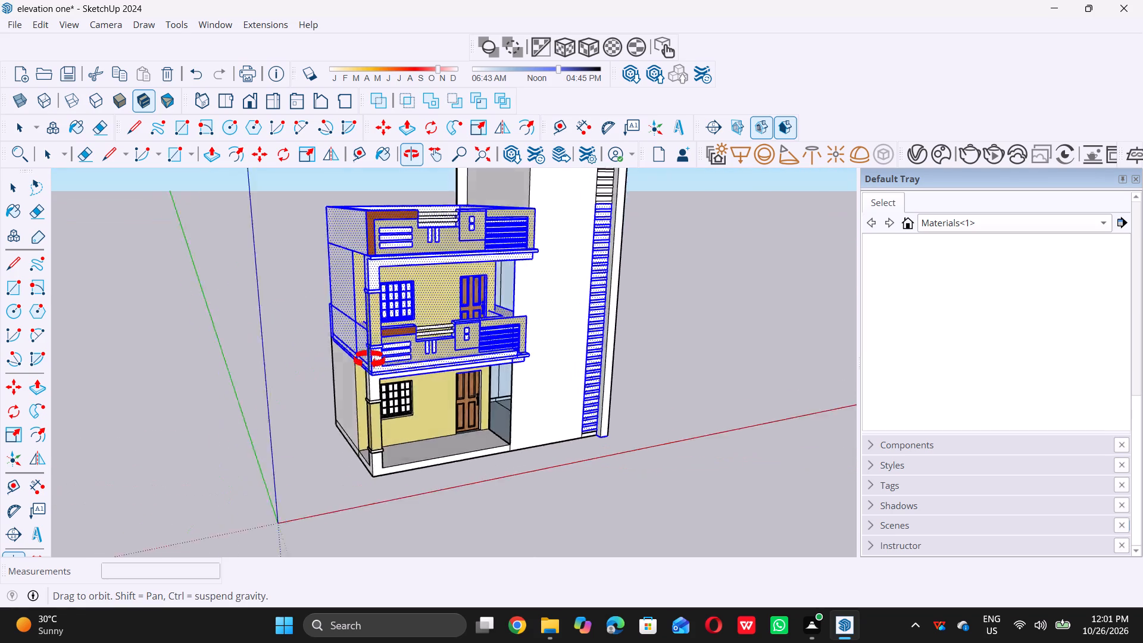
middle_drag(369, 360, 360, 355)
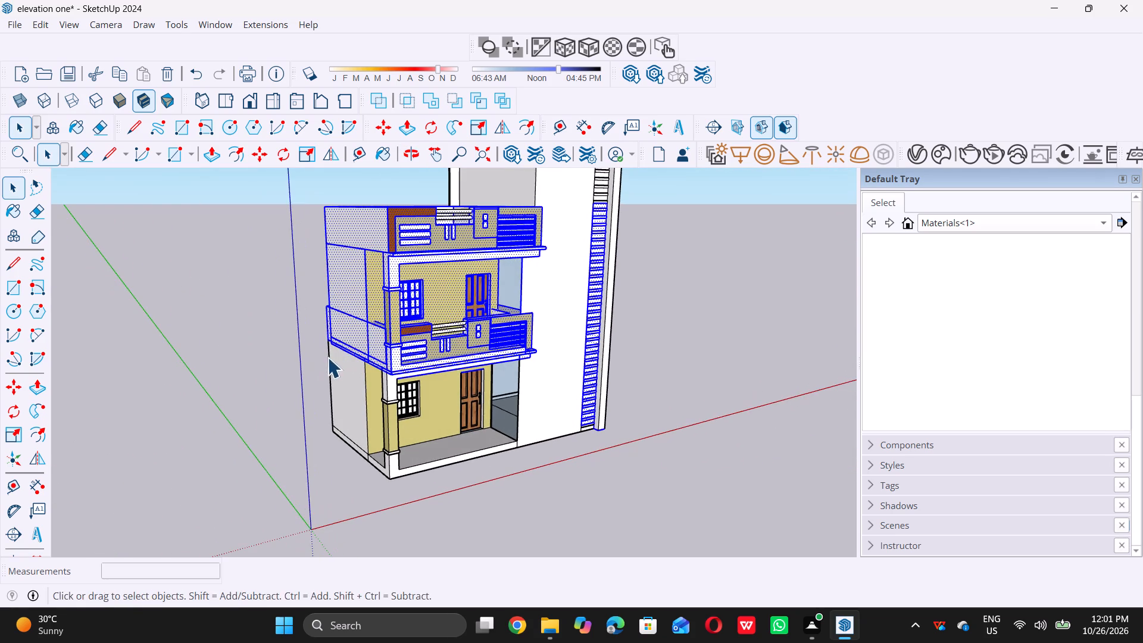
middle_drag(360, 349, 295, 351)
scroll(504, 432, down, 4)
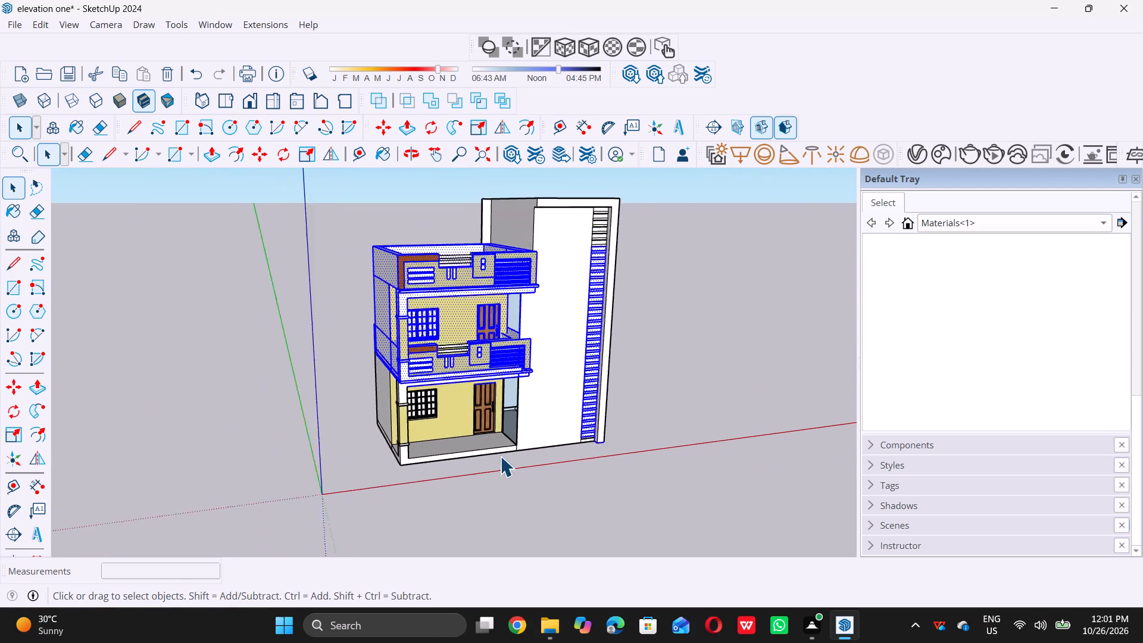
scroll(500, 456, down, 2)
Start removing the side block's strip faces from the selection, working downward from the highest selected band.
scroll(597, 335, up, 18)
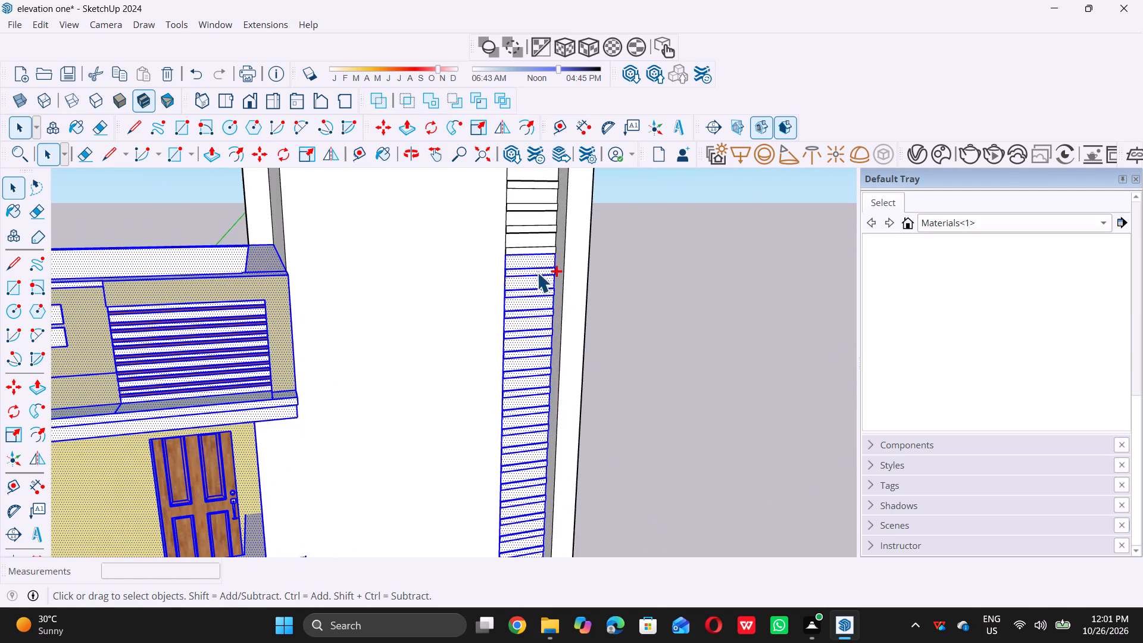
shift+click(536, 268)
shift+double_click(544, 285)
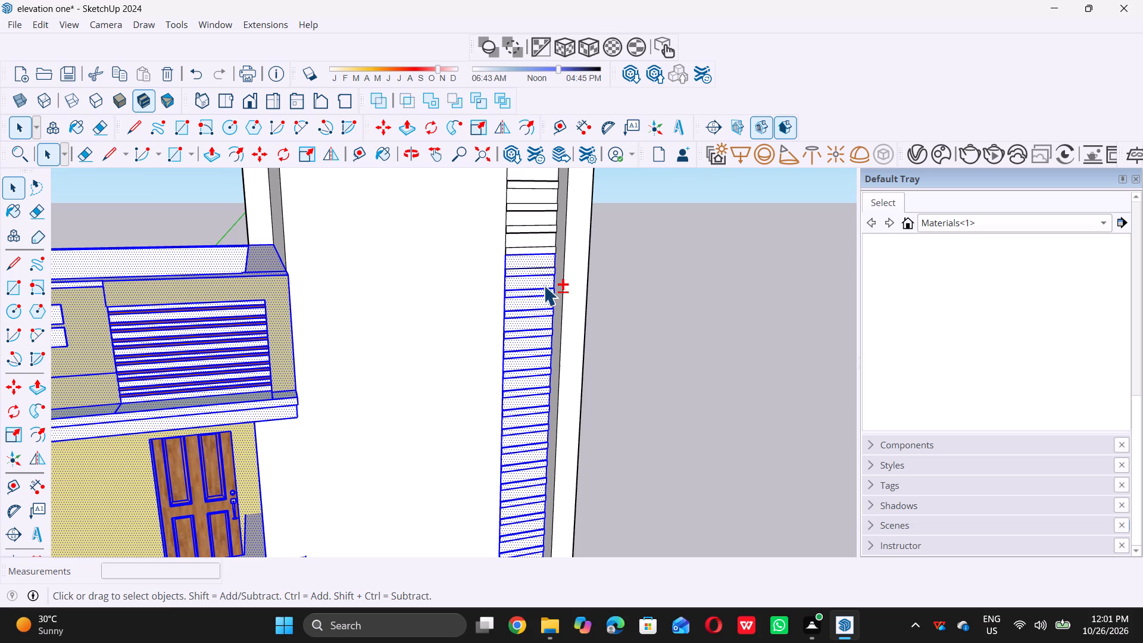
shift+click(540, 302)
shift+drag(538, 316, 537, 323)
shift+click(536, 329)
shift+drag(534, 341, 533, 346)
shift+drag(533, 351, 533, 360)
shift+drag(533, 366, 533, 377)
shift+drag(532, 389, 530, 399)
shift+click(530, 403)
shift+middle_click(530, 405)
shift+click(530, 405)
shift+click(531, 411)
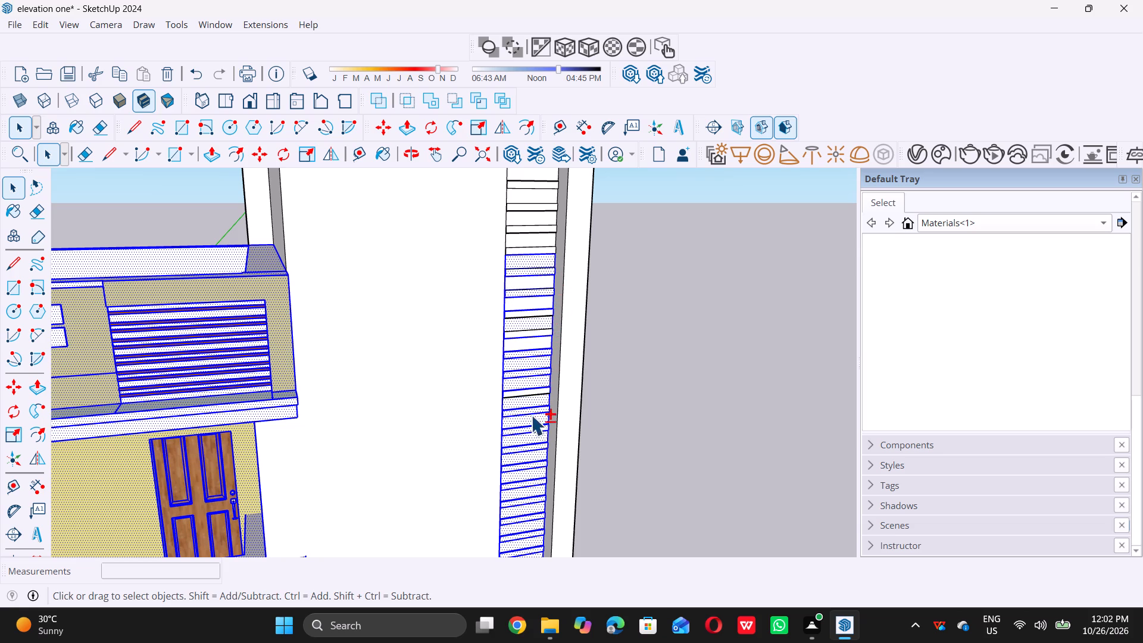
Continue deselecting the band and gap faces down the lower part of the side block's strip.
shift+drag(531, 422, 531, 427)
shift+click(531, 430)
shift+click(531, 433)
shift+click(530, 438)
shift+click(527, 448)
shift+double_click(526, 457)
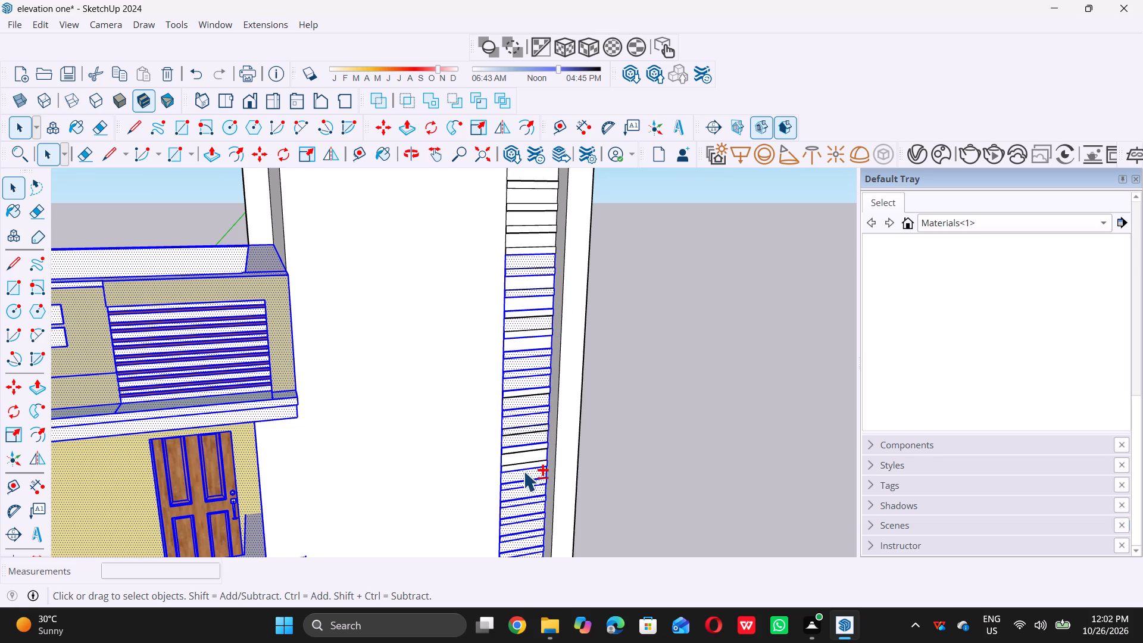
shift+click(523, 471)
shift+click(524, 479)
shift+click(526, 494)
shift+click(522, 505)
shift+click(523, 517)
shift+click(523, 523)
shift+middle_click(524, 524)
shift+click(524, 524)
Deselect the band and gap faces still selected around the highest selected bands of the strip.
shift+click(538, 264)
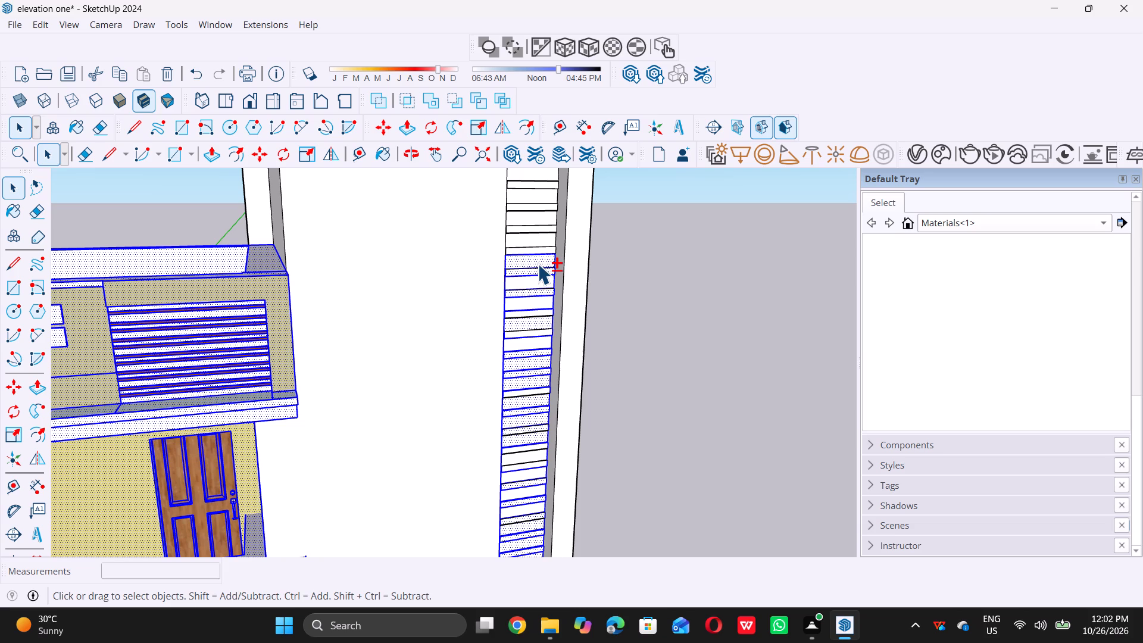
shift+click(541, 269)
shift+click(541, 271)
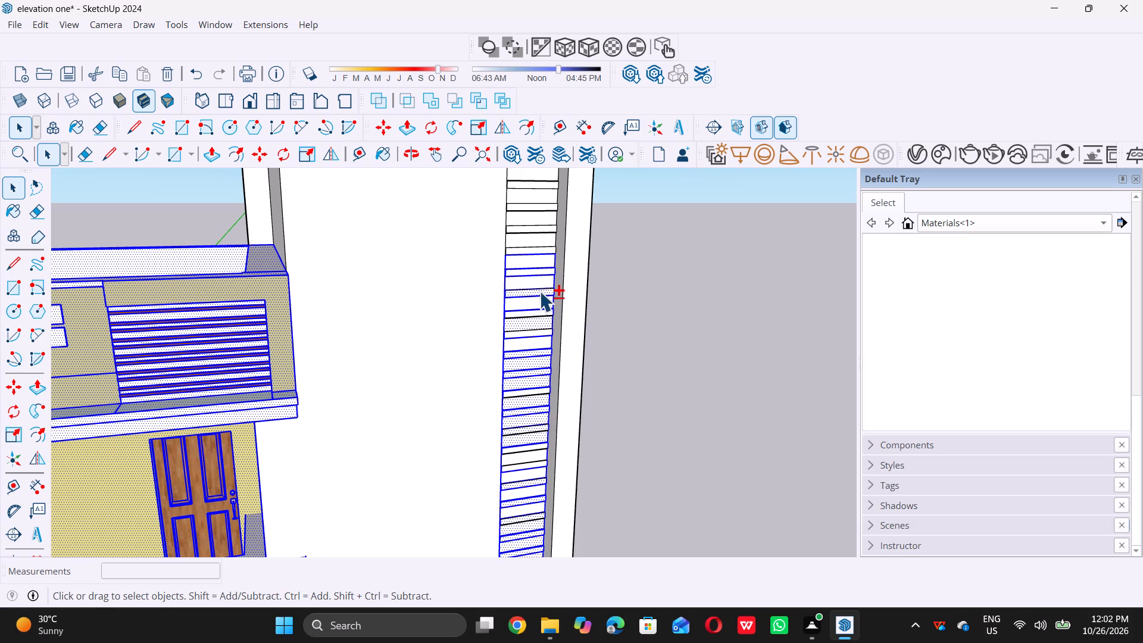
shift+click(541, 292)
shift+click(532, 327)
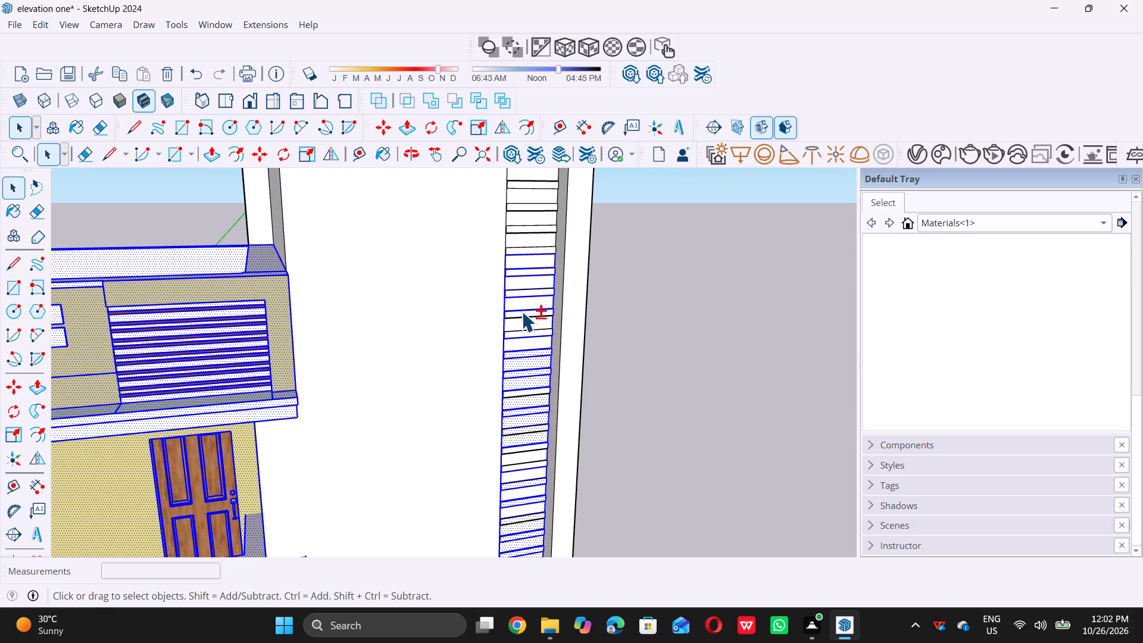
shift+click(521, 307)
shift+click(526, 307)
shift+scroll(529, 284, up, 11)
shift+click(524, 216)
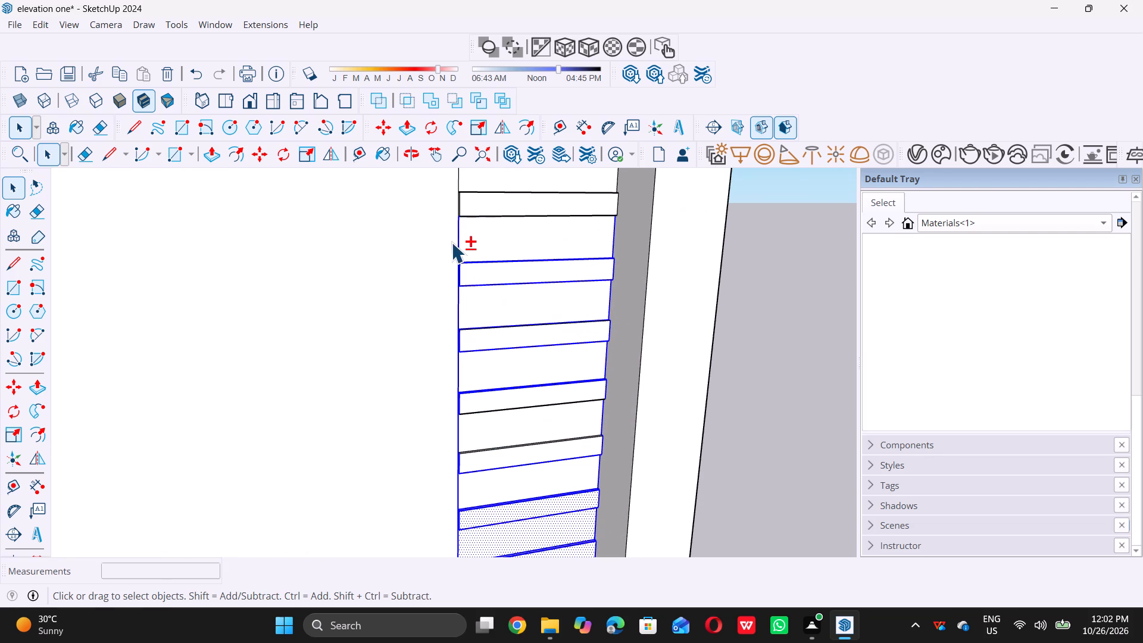
Deselect the house-side vertical edges and the horizontal edges around the highest selected raised band.
shift+click(457, 244)
shift+click(458, 263)
shift+click(461, 263)
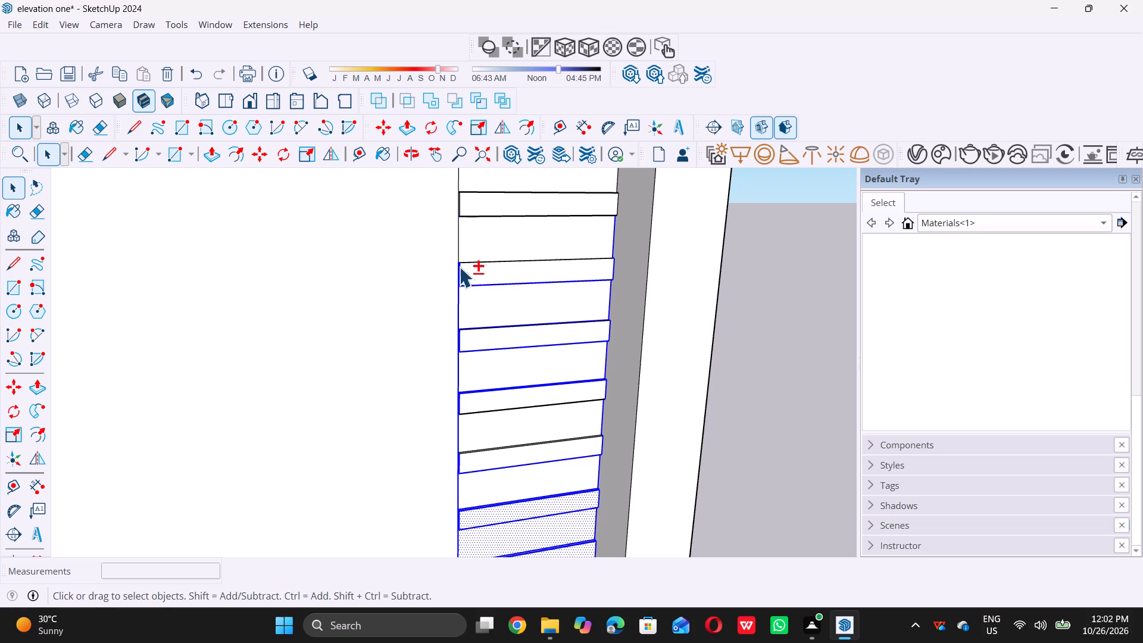
shift+click(458, 268)
shift+click(463, 285)
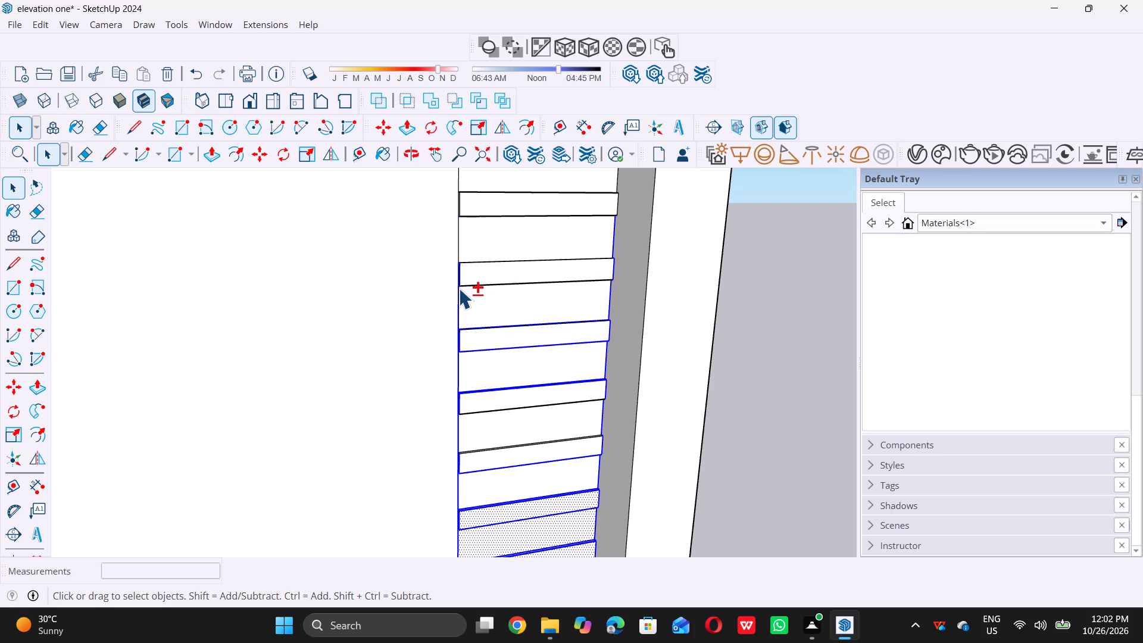
shift+click(458, 288)
shift+click(460, 282)
shift+click(459, 278)
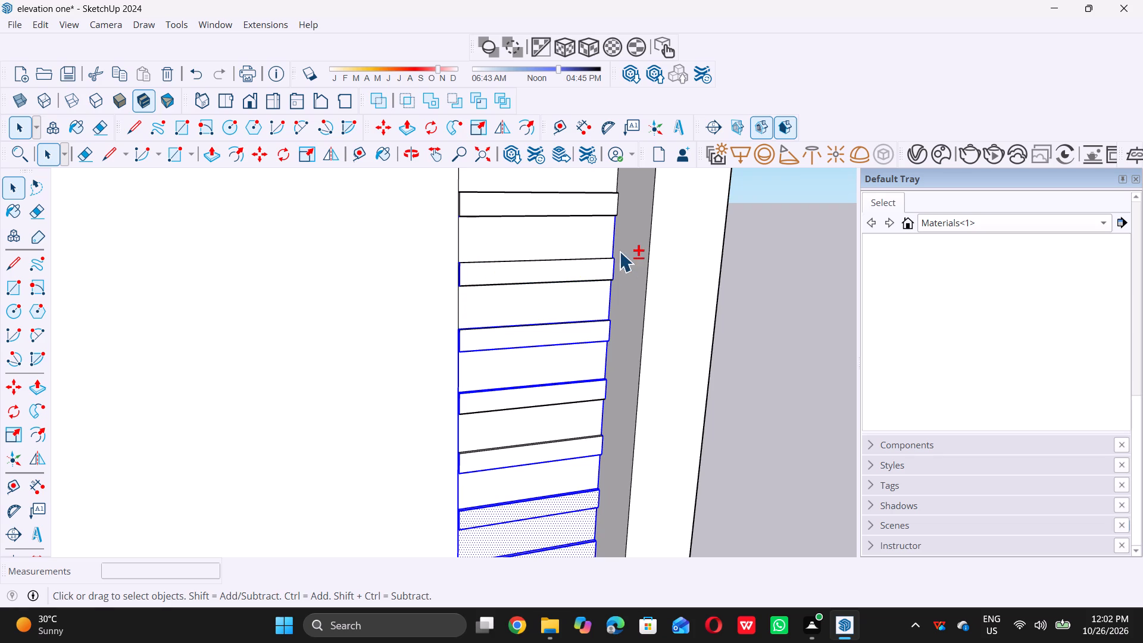
Deselect the border-side edges of the strip and the horizontal edges of the next raised bands below.
shift+click(613, 246)
shift+click(613, 269)
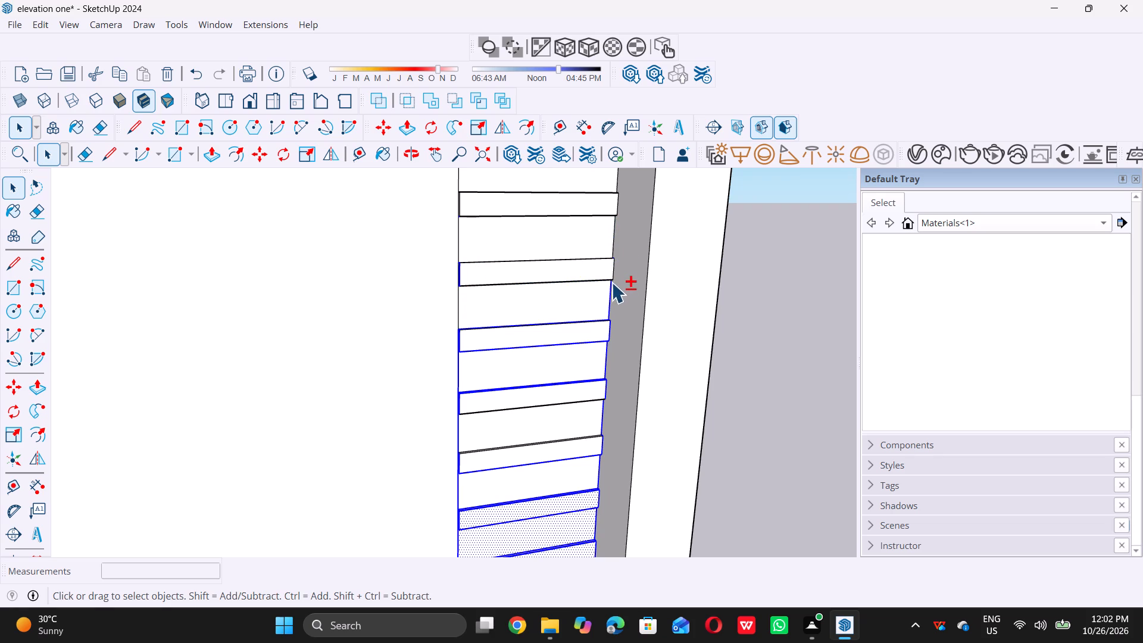
shift+click(610, 290)
shift+click(608, 326)
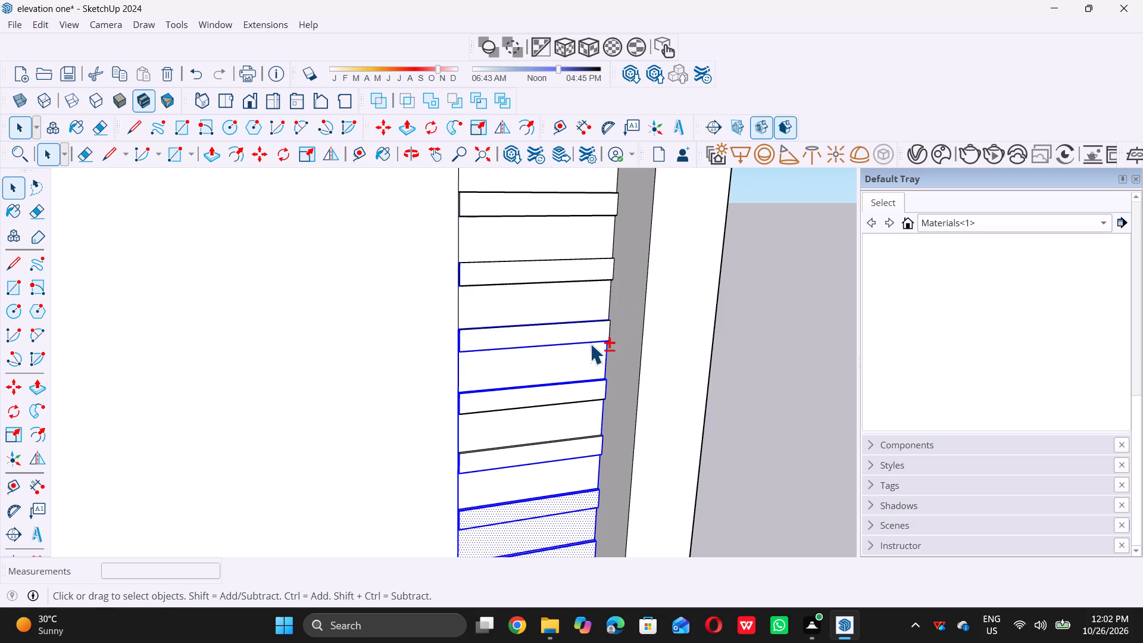
shift+click(590, 341)
shift+double_click(610, 348)
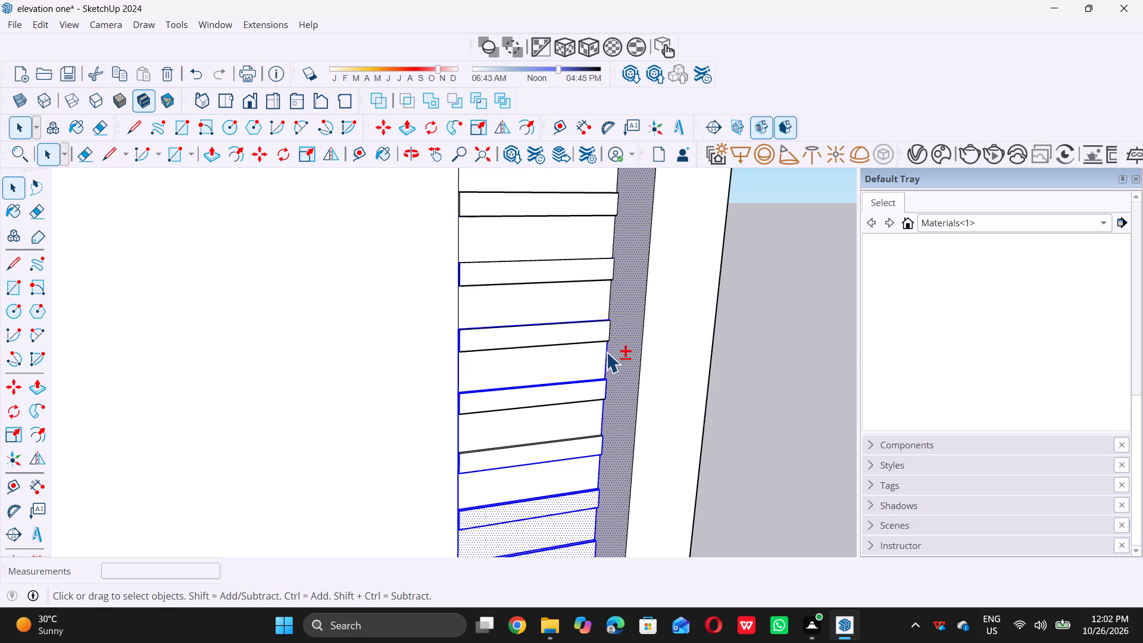
shift+click(618, 368)
shift+click(583, 380)
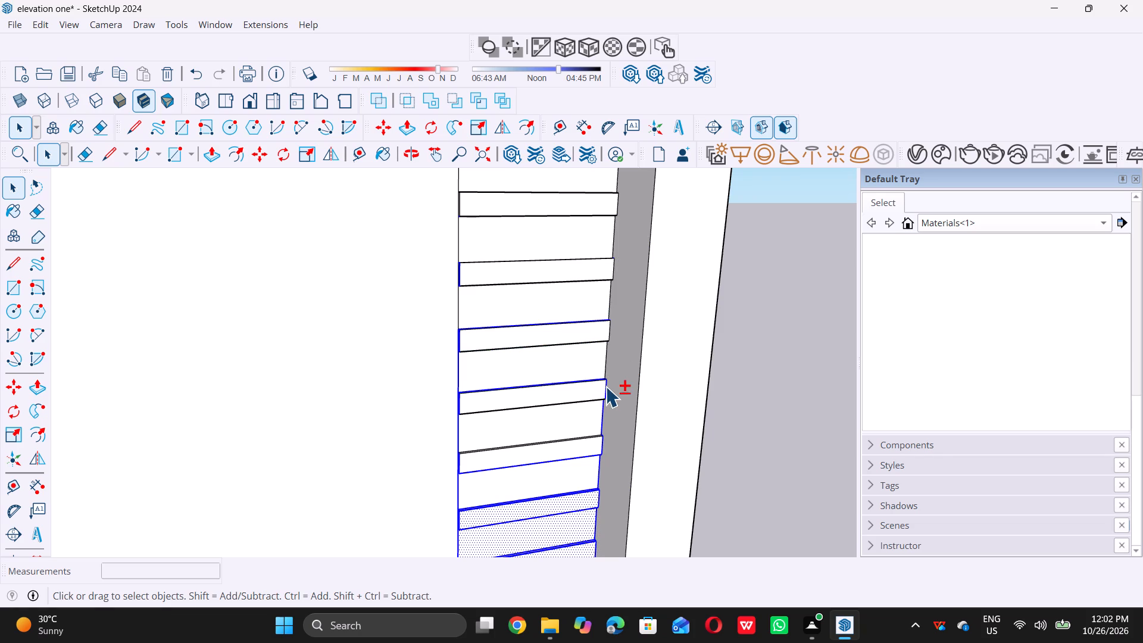
shift+click(603, 390)
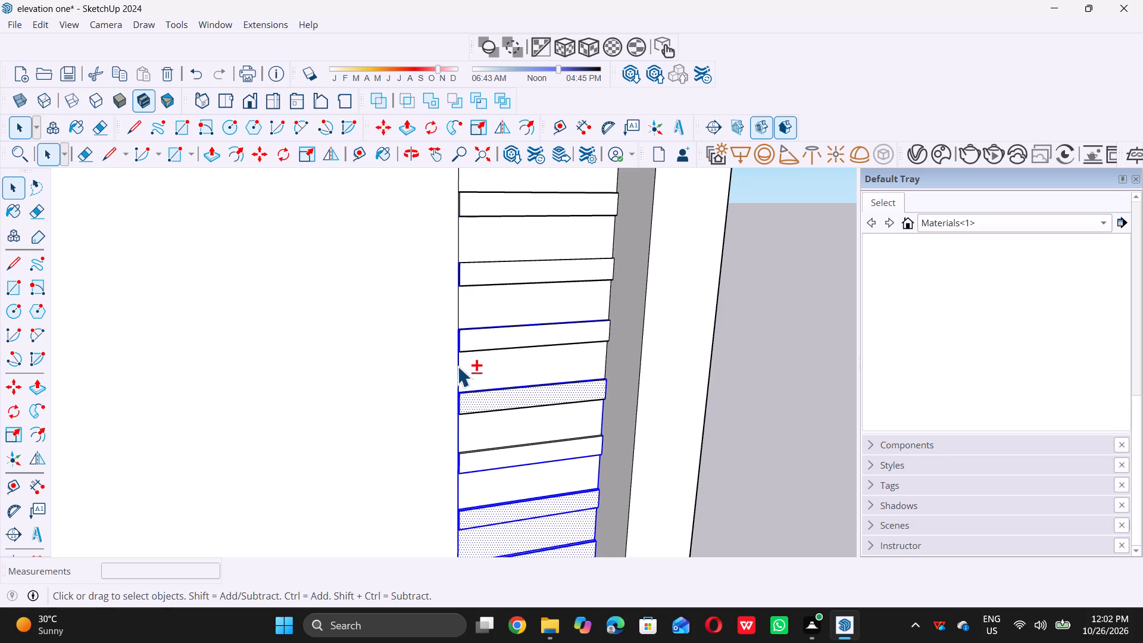
Deselect the strip's house-side edges beside the second selected raised band.
shift+click(457, 366)
shift+click(459, 346)
shift+click(466, 329)
shift+scroll(454, 292, up, 10)
shift+click(464, 271)
Deselect the top face and both long top edges of the highest raised band whose top is still selected.
shift+scroll(477, 367, up, 2)
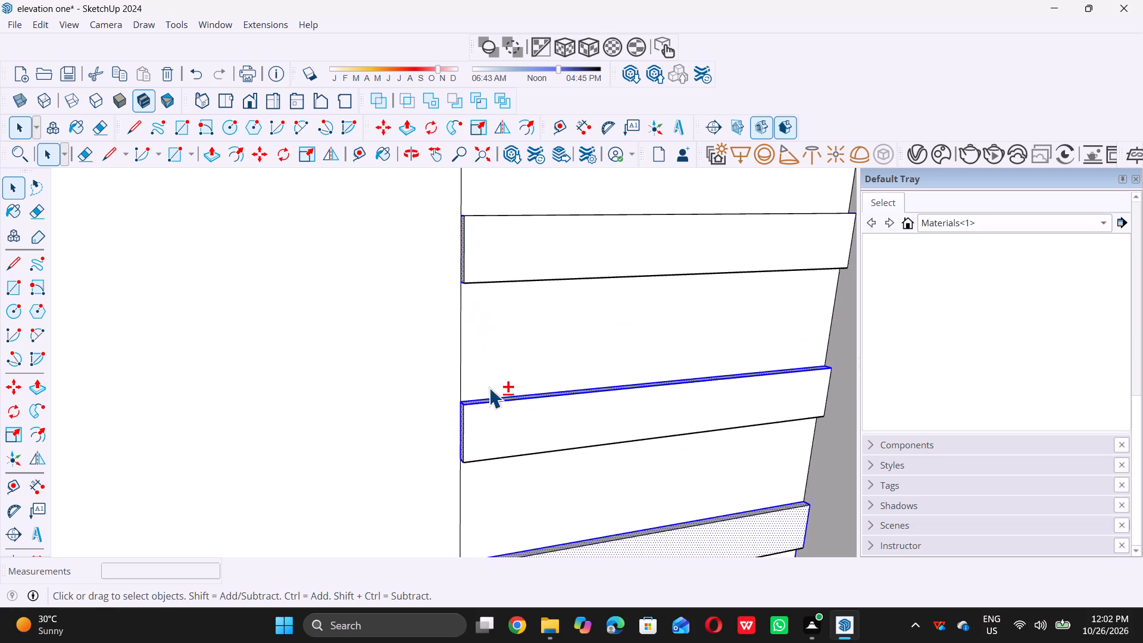
shift+scroll(489, 388, up, 3)
shift+click(506, 410)
shift+double_click(512, 414)
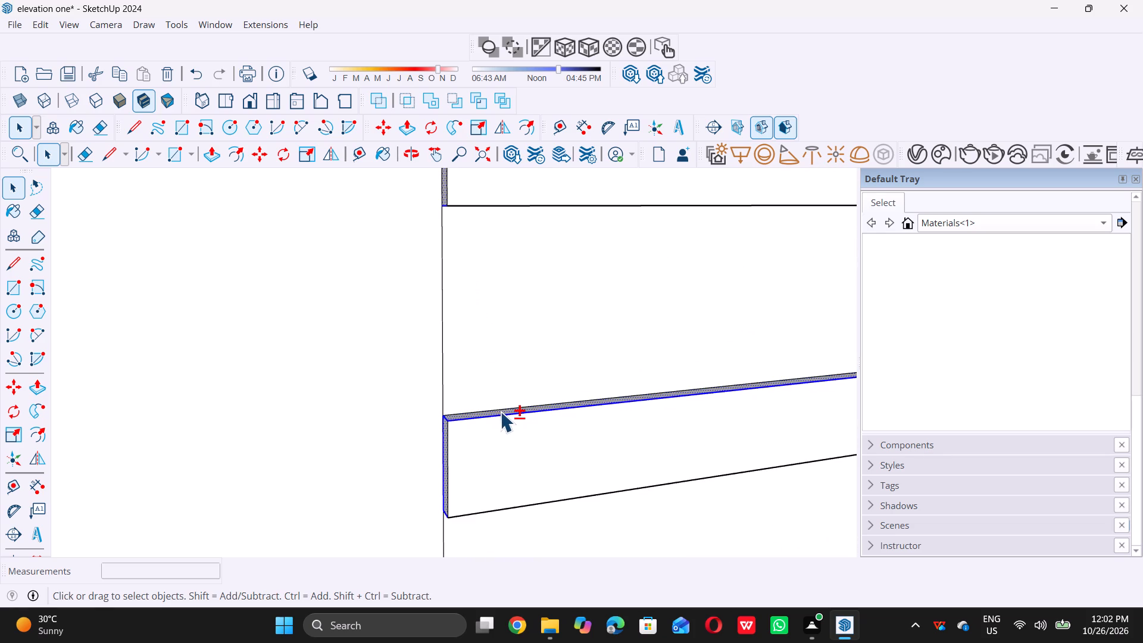
shift+click(500, 411)
shift+click(503, 413)
shift+scroll(506, 410, up, 6)
shift+click(507, 412)
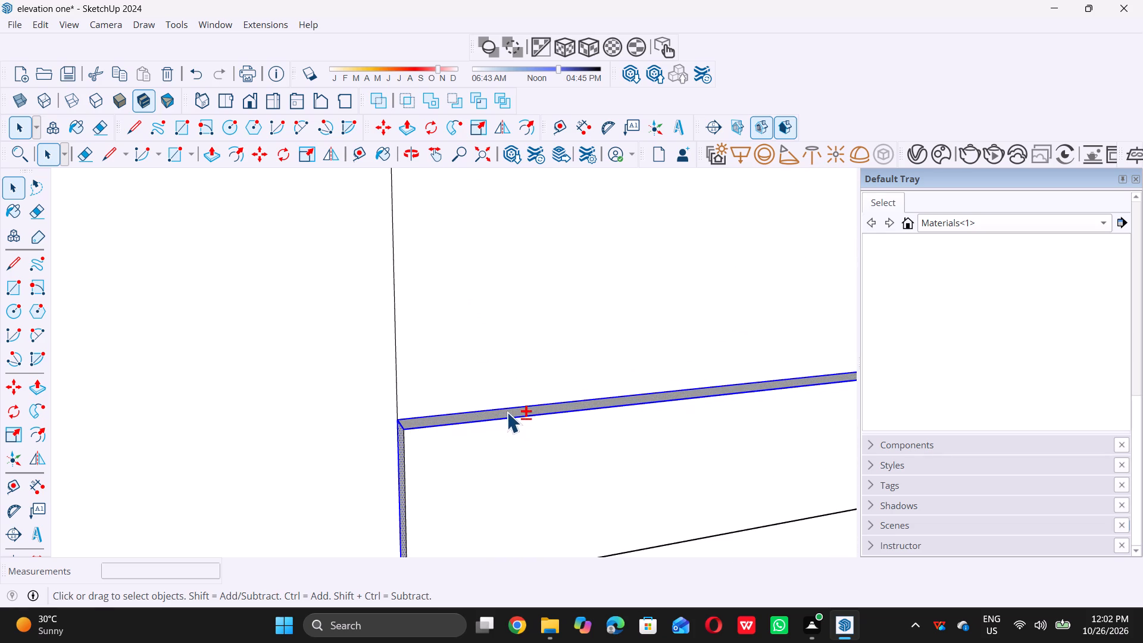
shift+scroll(499, 416, up, 6)
shift+click(513, 419)
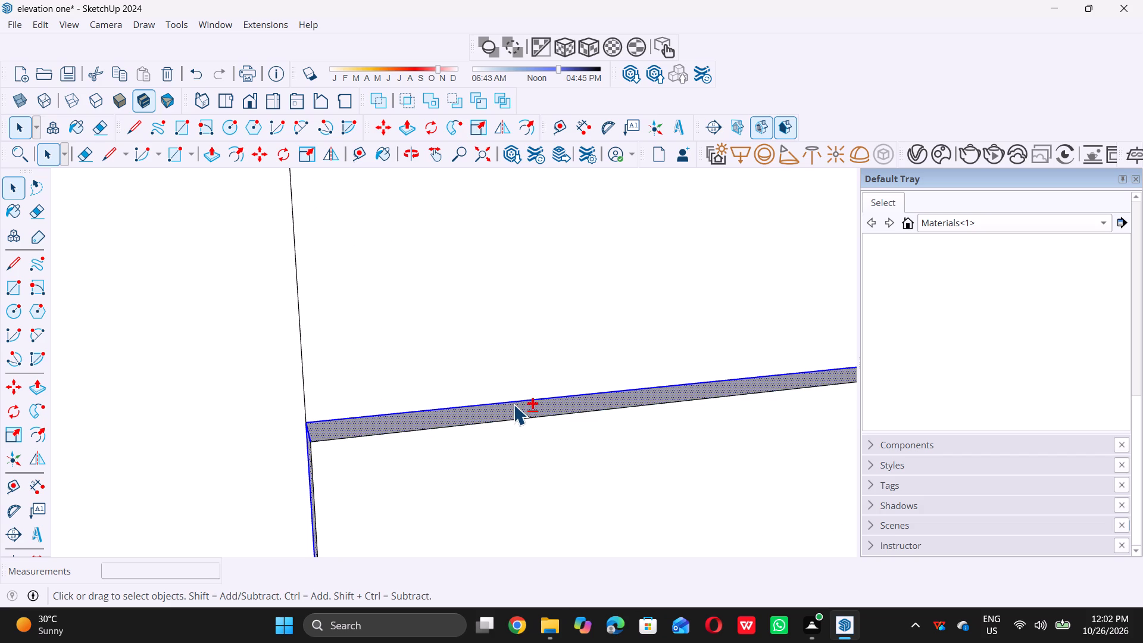
shift+click(513, 404)
shift+click(519, 401)
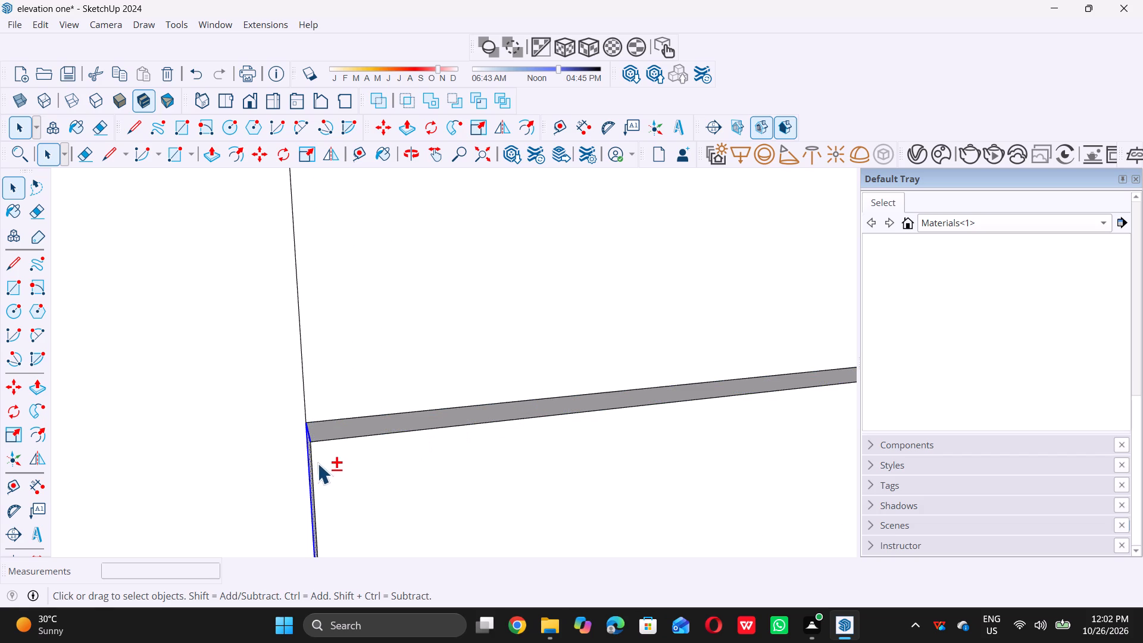
Deselect the house-side end face and its remaining edges on the same raised band.
shift+click(307, 463)
shift+scroll(293, 461, up, 1)
shift+middle_drag(293, 461, 386, 444)
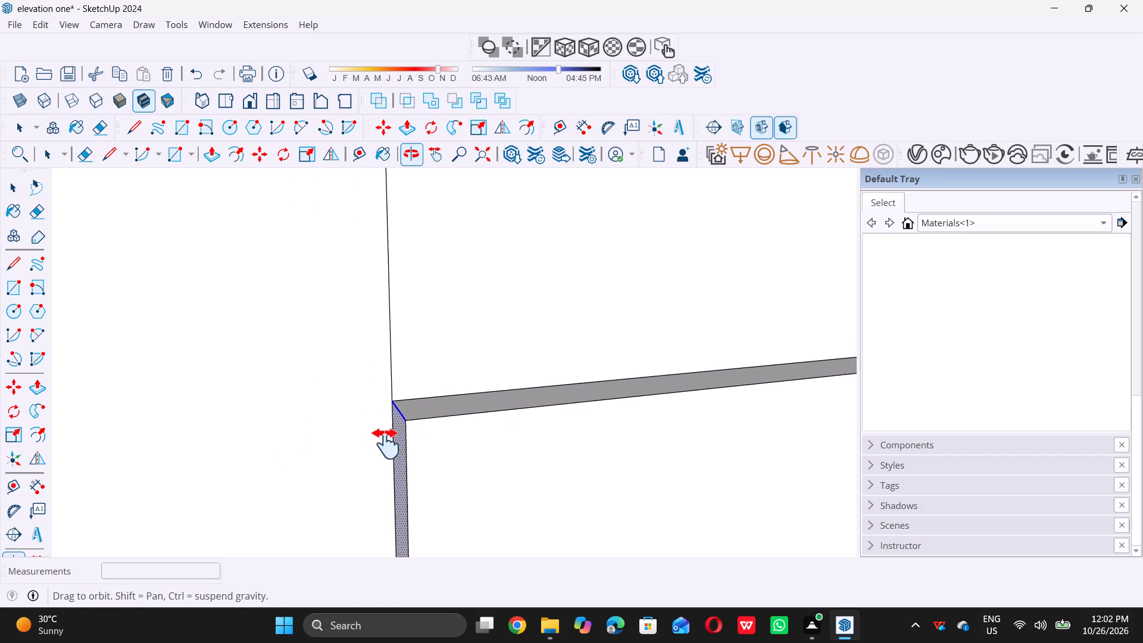
shift+middle_drag(386, 444, 393, 446)
shift+scroll(406, 448, up, 4)
shift+click(404, 439)
shift+click(414, 399)
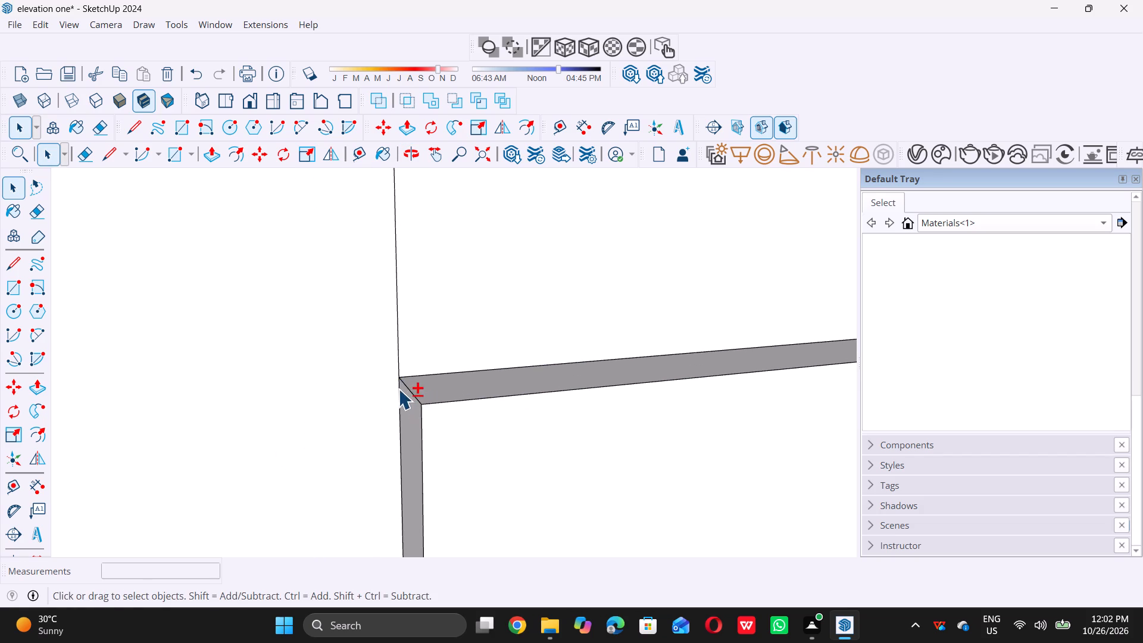
Deselect the front face and the rear top edge of the next raised band below.
shift+scroll(398, 386, down, 17)
shift+scroll(368, 323, down, 6)
shift+middle_drag(436, 358, 433, 337)
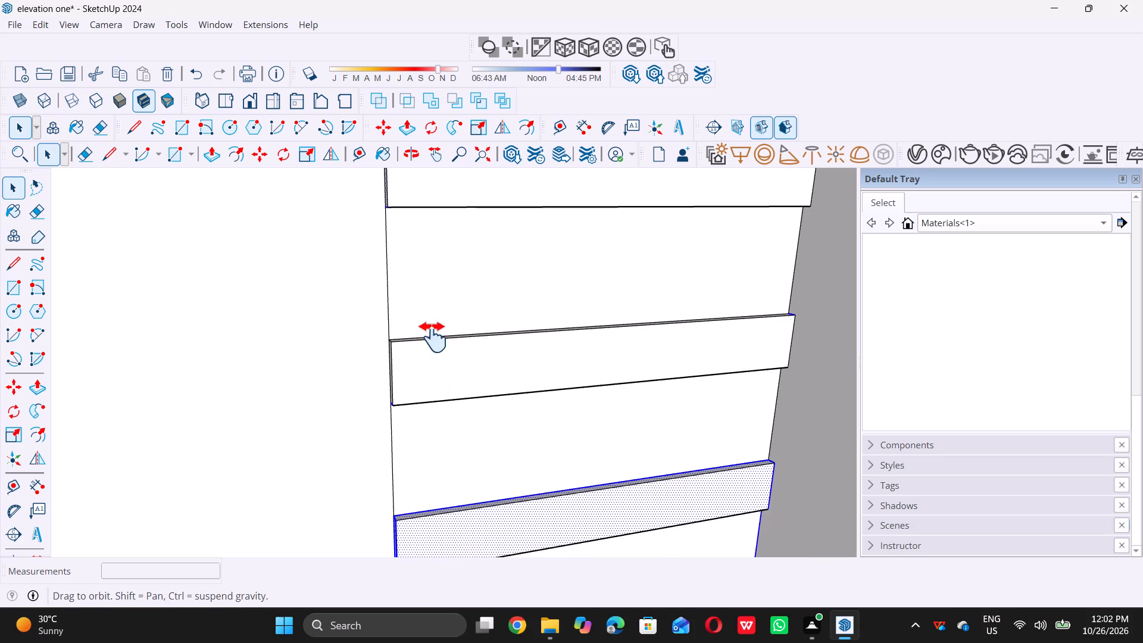
shift+middle_drag(433, 337, 437, 248)
shift+scroll(429, 280, up, 1)
shift+click(475, 470)
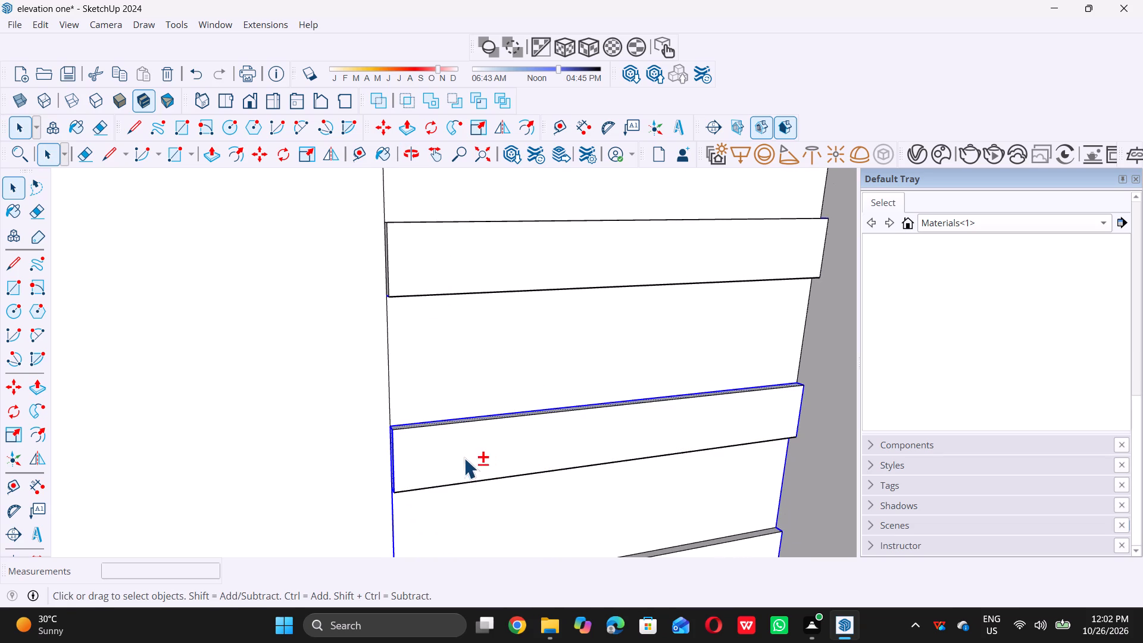
shift+click(390, 461)
shift+click(390, 442)
shift+click(410, 426)
shift+click(415, 426)
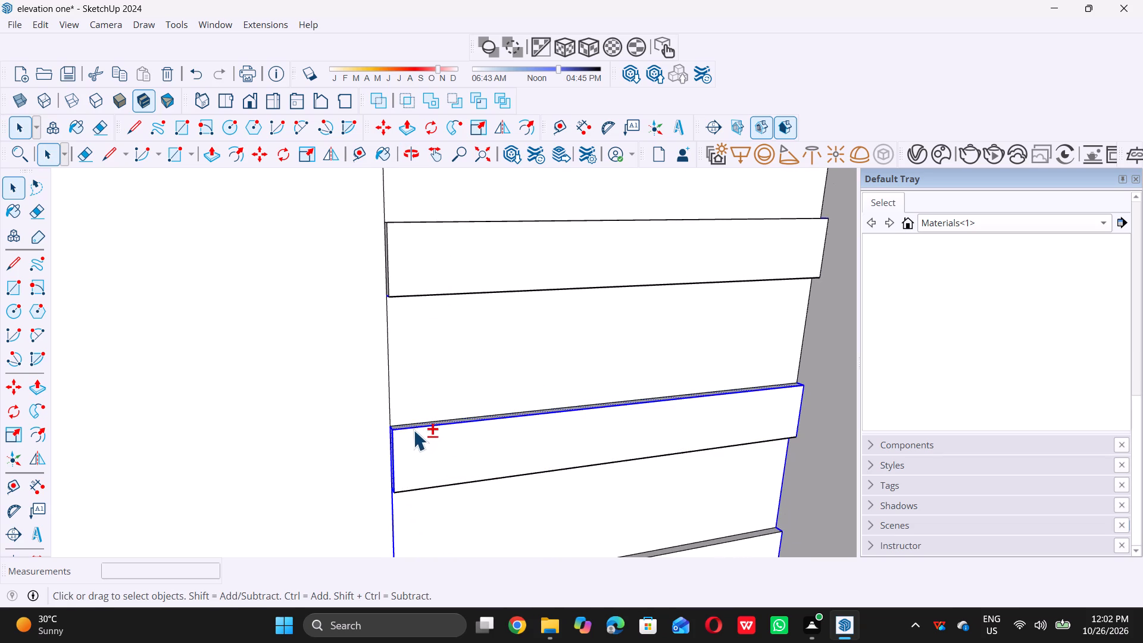
Deselect that band's top and house-side end faces together with their remaining edges.
shift+middle_drag(386, 440, 537, 466)
shift+scroll(545, 475, up, 10)
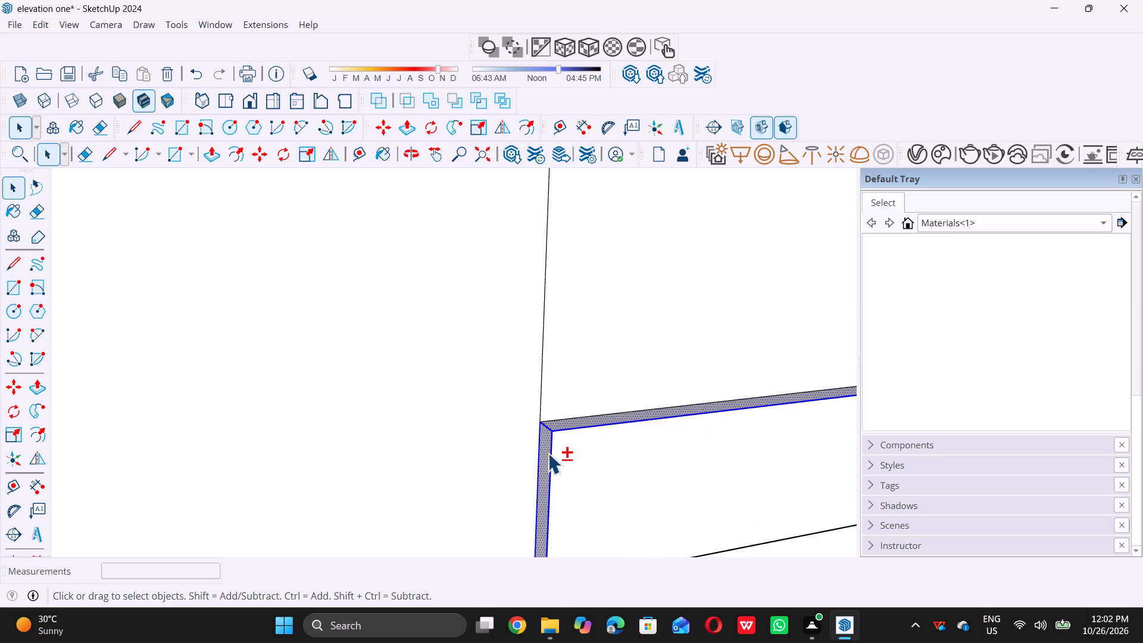
shift+click(544, 453)
shift+click(559, 429)
shift+scroll(551, 423, up, 6)
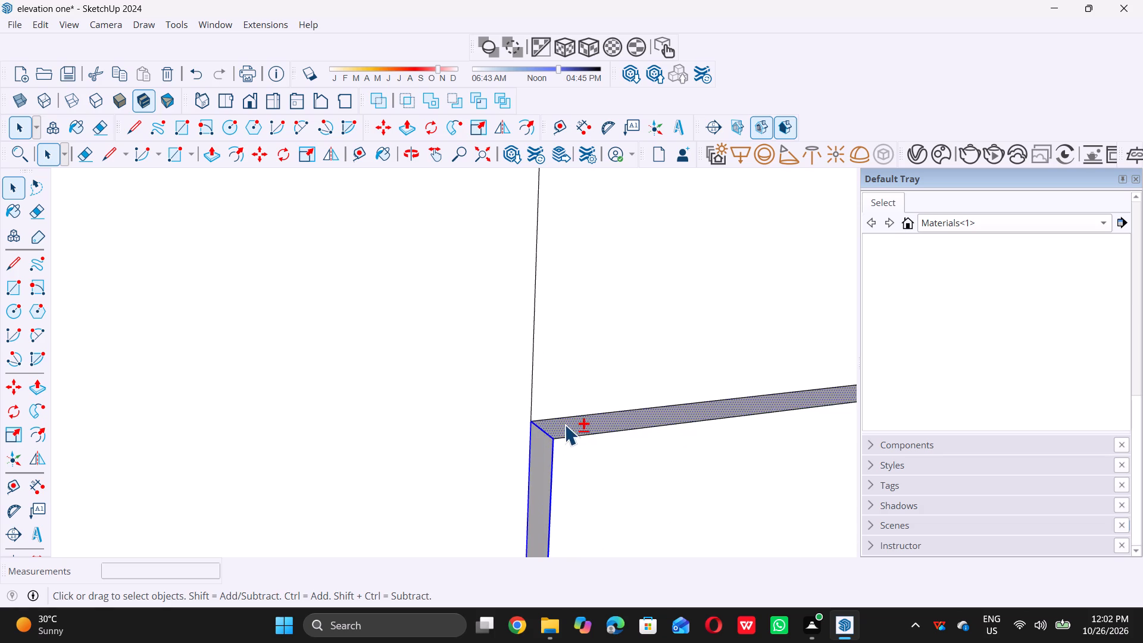
shift+click(564, 424)
shift+click(550, 438)
shift+click(552, 460)
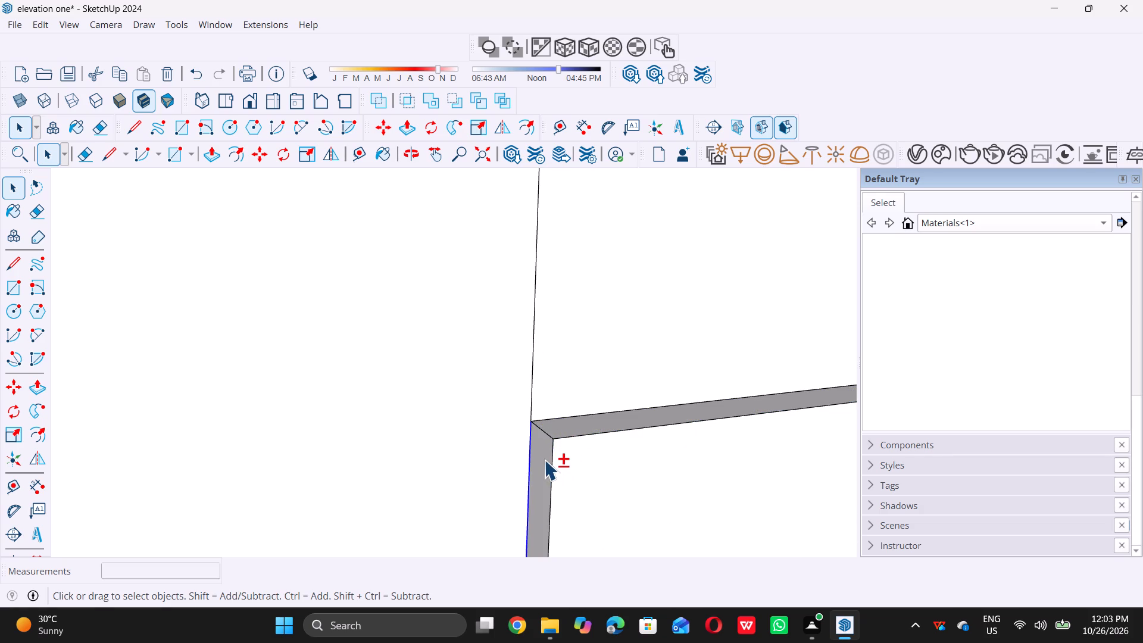
shift+click(528, 452)
Deselect selected faces between the raised bands along the lowest part of the strip, working up from its base.
shift+scroll(524, 435, down, 14)
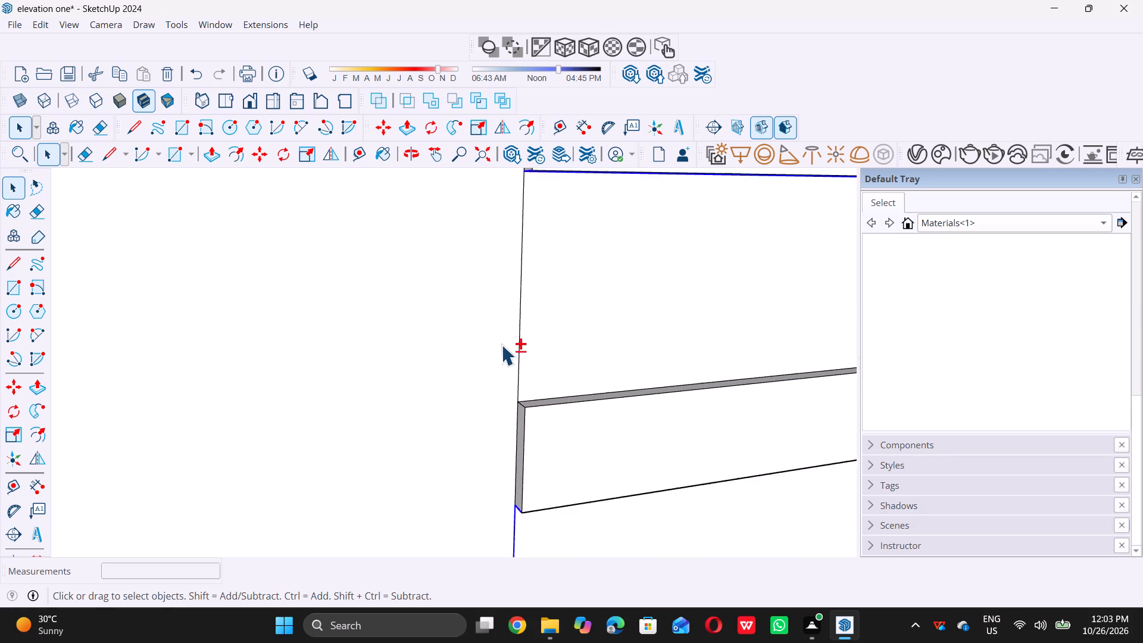
shift+scroll(501, 345, down, 4)
shift+scroll(530, 429, down, 12)
shift+scroll(489, 385, down, 8)
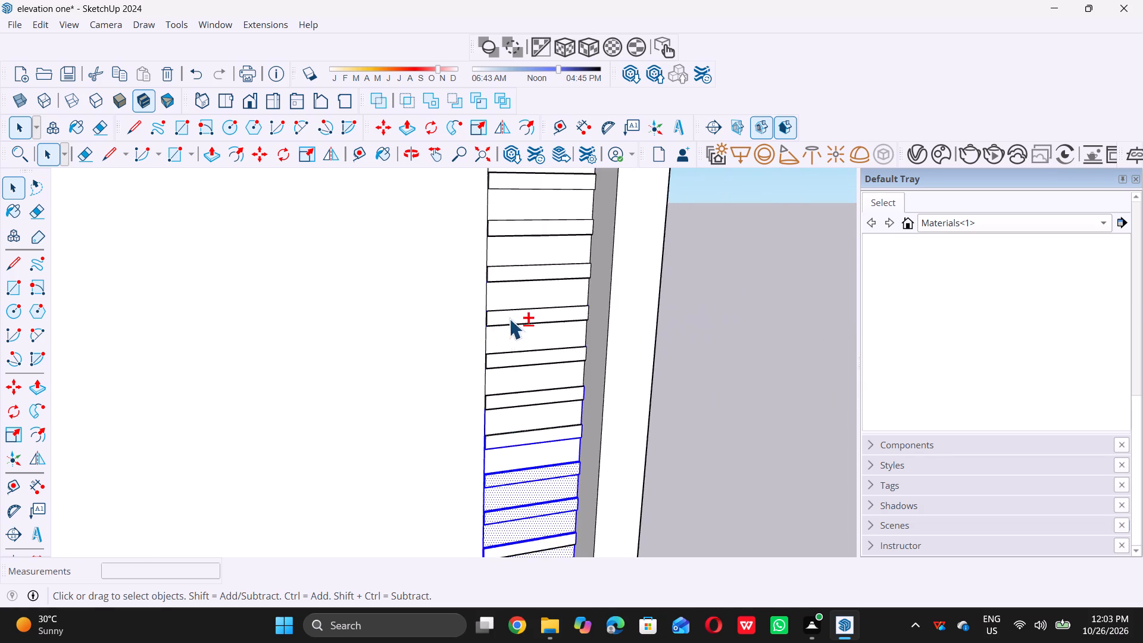
shift+scroll(509, 319, down, 9)
shift+scroll(526, 415, down, 9)
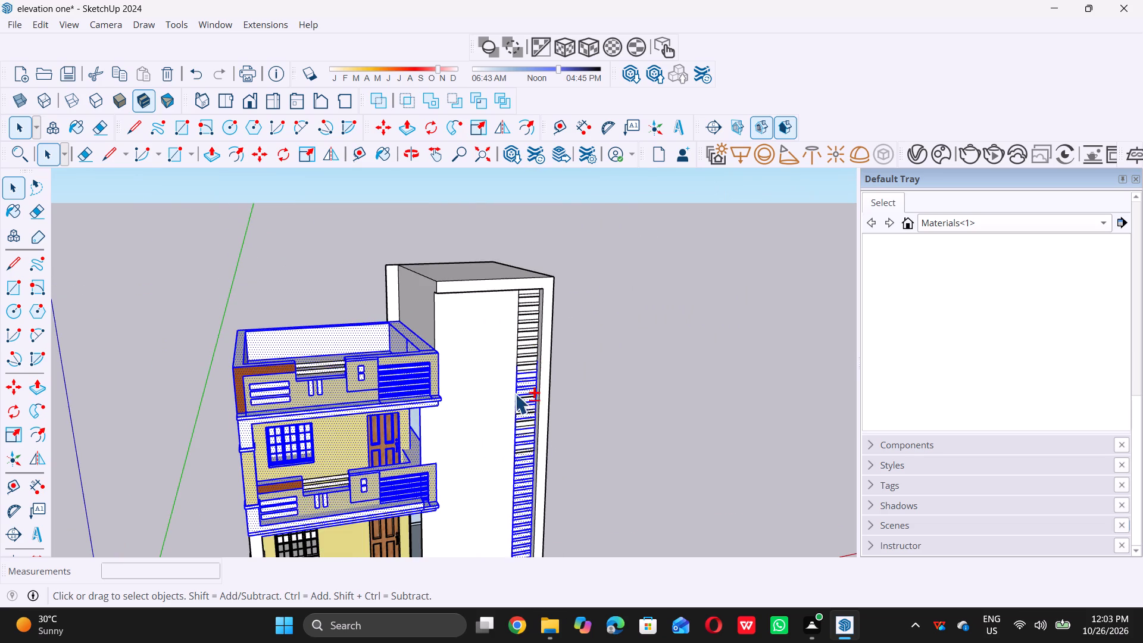
shift+scroll(515, 394, down, 3)
shift+scroll(516, 498, up, 13)
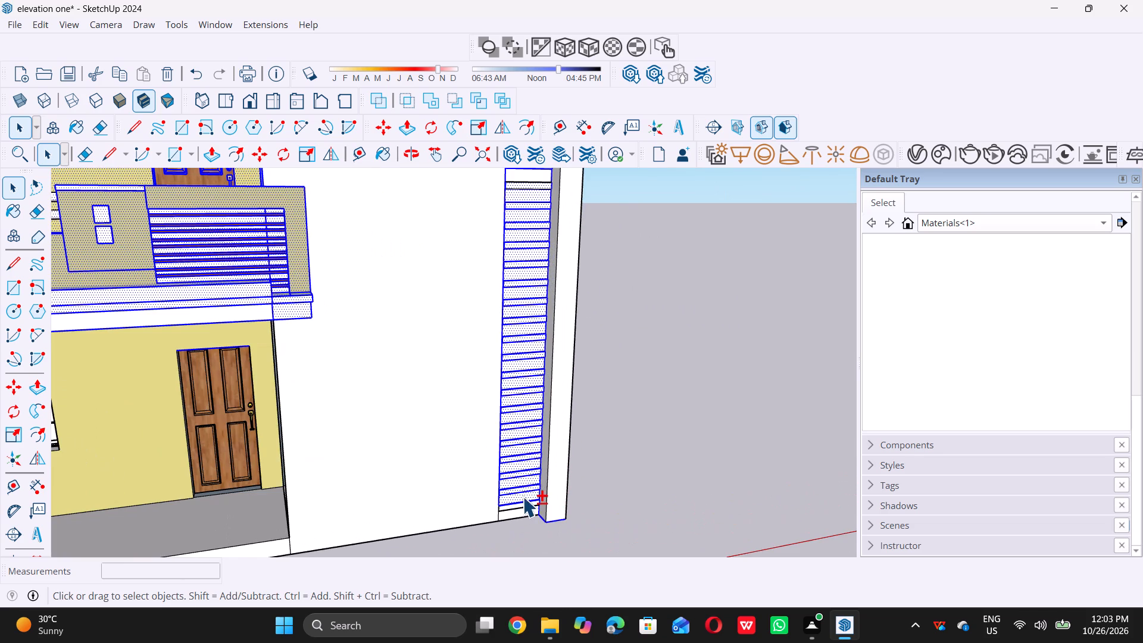
shift+double_click(523, 497)
shift+click(526, 469)
shift+click(521, 442)
shift+click(526, 413)
shift+middle_click(527, 410)
shift+click(527, 410)
shift+double_click(523, 383)
Deselect further band and gap faces up the strip to the level of the first-floor balcony railing.
shift+click(524, 343)
shift+click(524, 314)
shift+click(529, 292)
shift+click(529, 276)
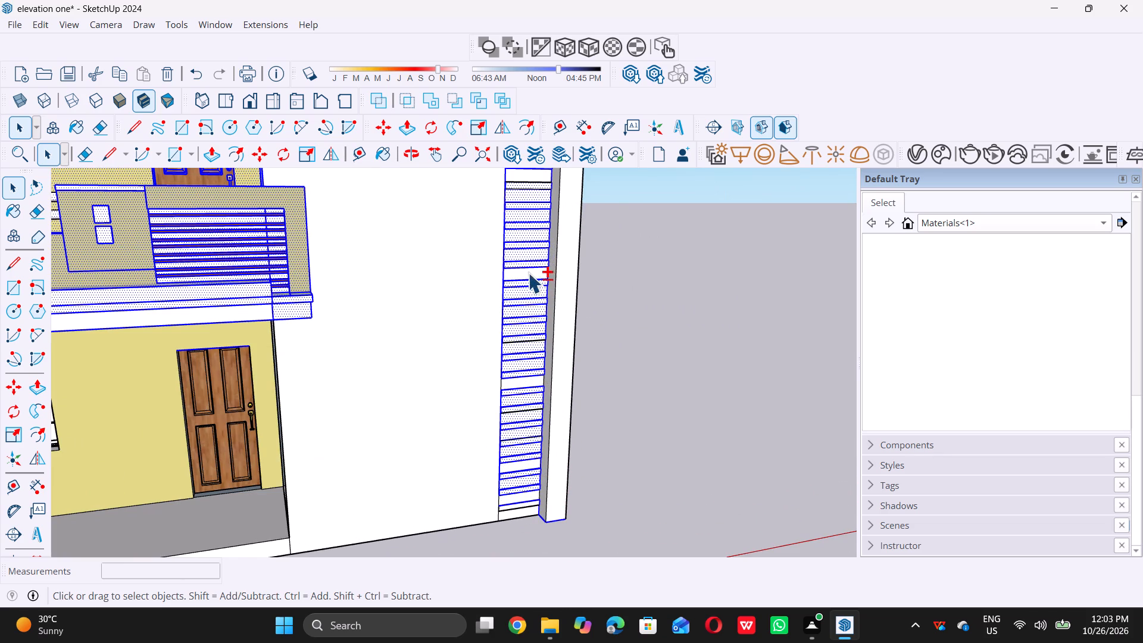
shift+click(528, 262)
shift+click(526, 254)
shift+click(524, 242)
shift+click(526, 232)
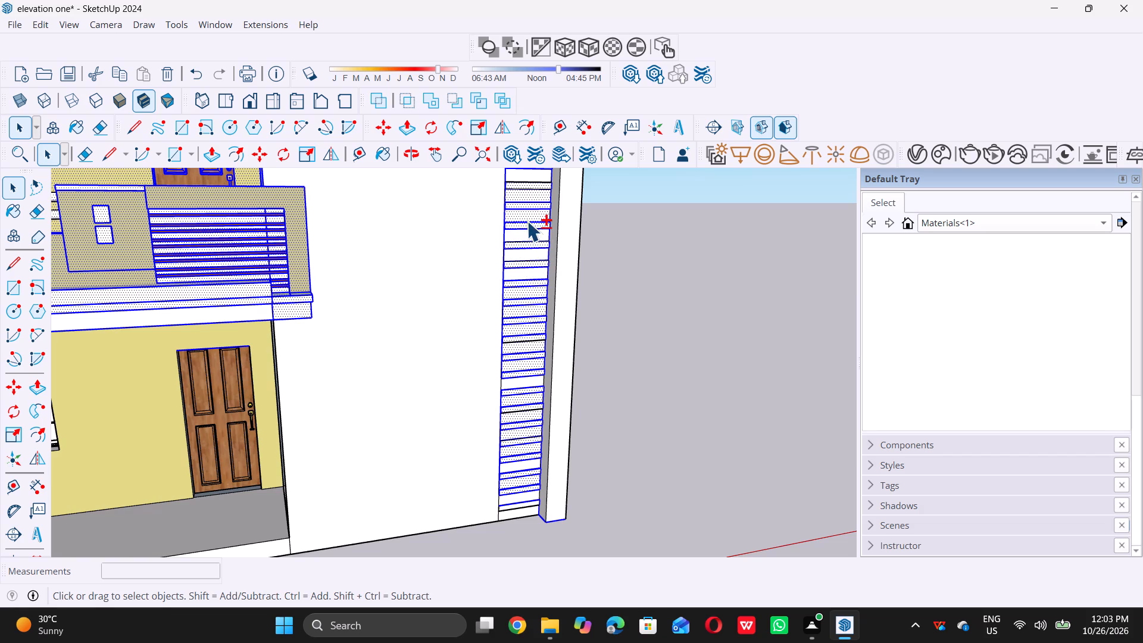
shift+click(528, 218)
shift+click(528, 207)
shift+click(529, 193)
Deselect faces still selected between the raised bands beside the first-floor balcony and just below it.
shift+click(518, 347)
shift+click(524, 316)
shift+click(524, 297)
shift+click(524, 285)
shift+click(527, 266)
shift+click(531, 245)
shift+click(532, 223)
shift+click(536, 199)
shift+click(534, 182)
shift+click(537, 194)
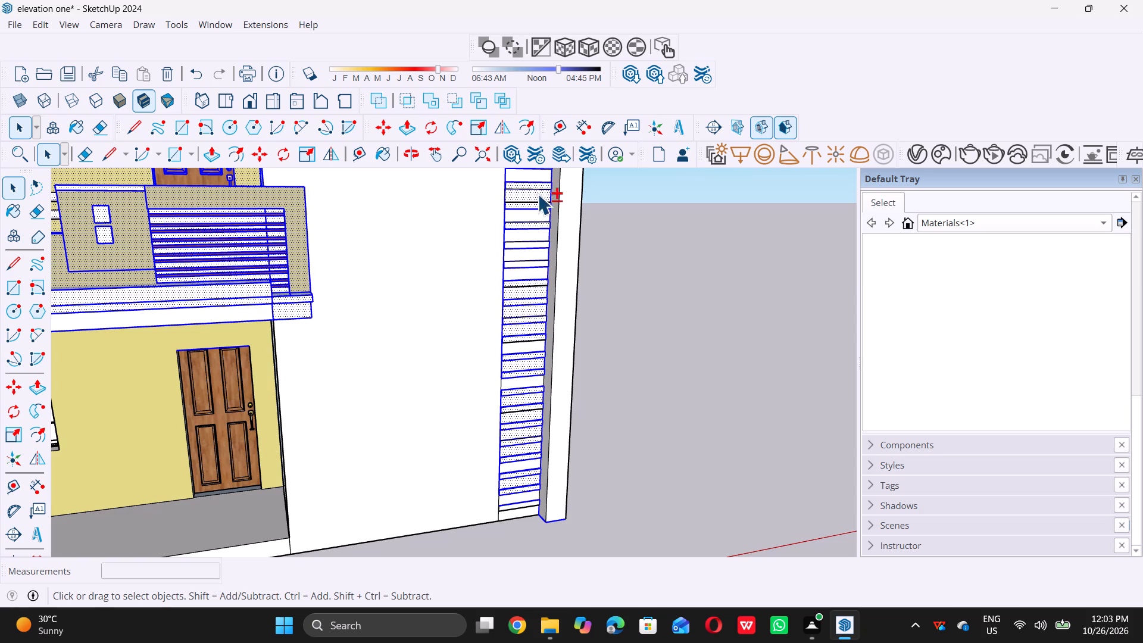
Deselect the remaining gap faces between the raised bands in the ground-floor part of the strip.
shift+click(521, 480)
shift+click(528, 471)
shift+click(521, 488)
shift+scroll(516, 477, up, 9)
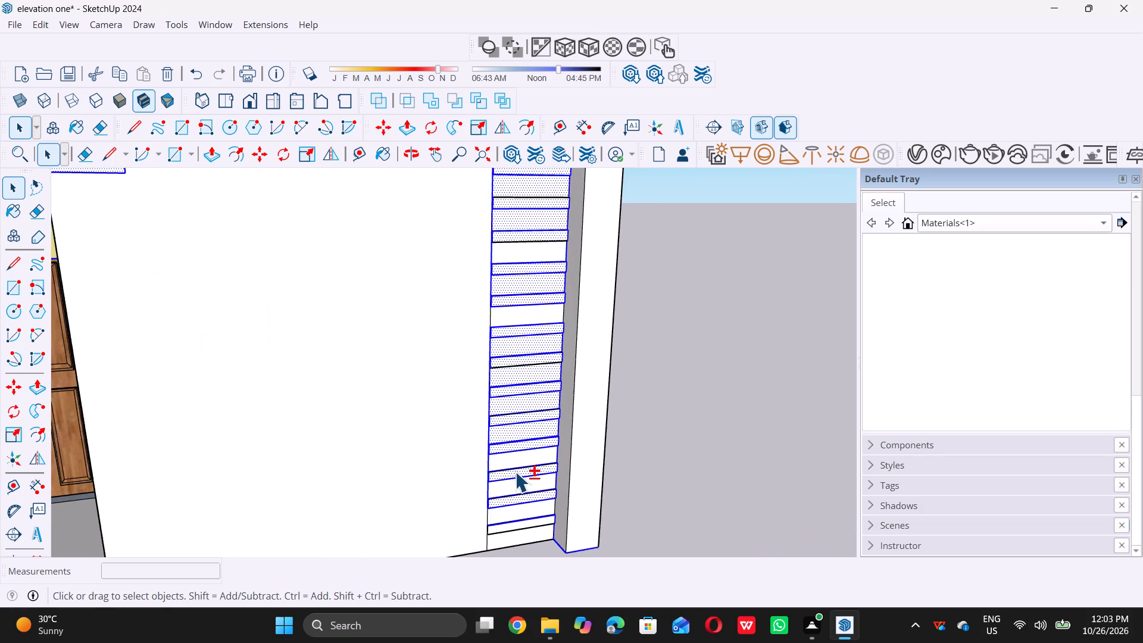
shift+scroll(515, 472, up, 2)
shift+click(522, 471)
shift+click(526, 422)
shift+click(535, 386)
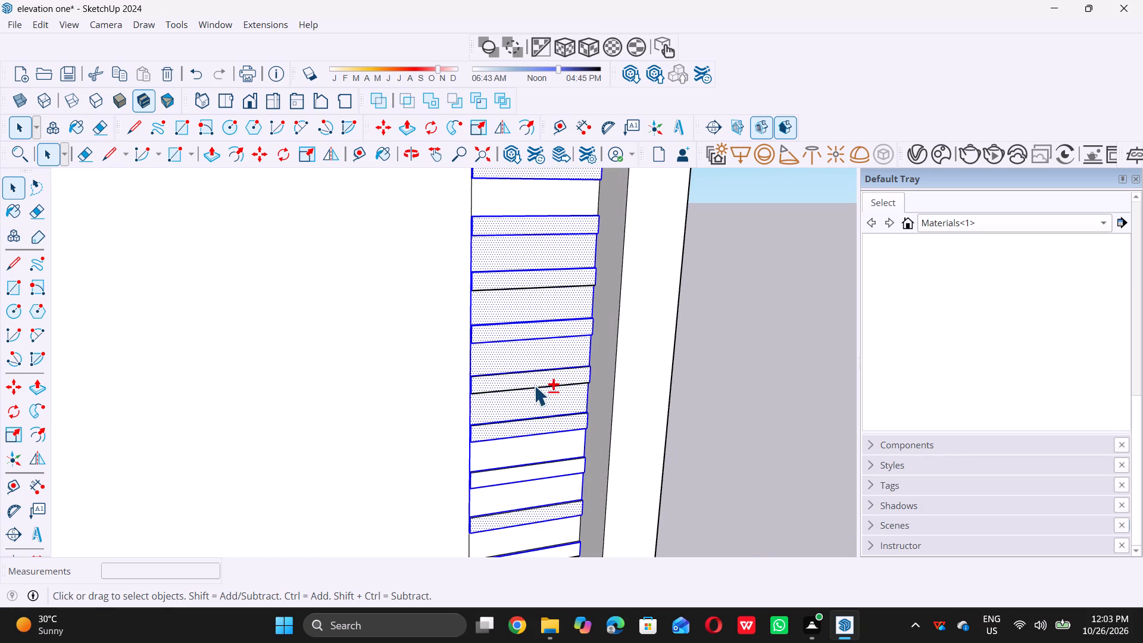
shift+click(535, 401)
shift+click(541, 350)
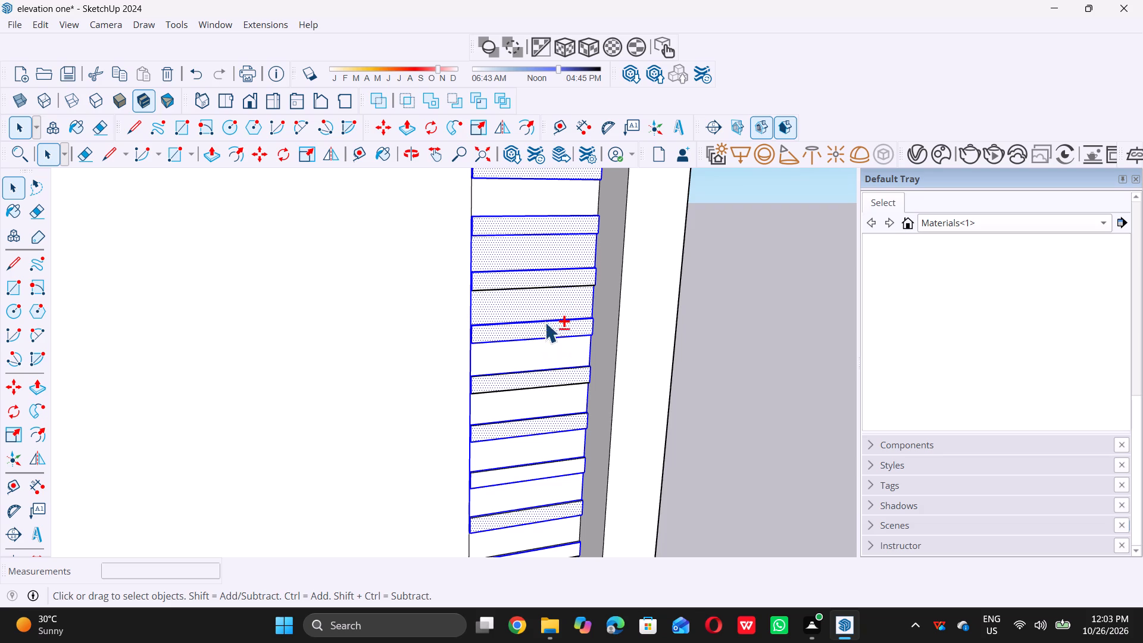
shift+click(545, 323)
shift+click(550, 313)
shift+click(564, 260)
Deselect the band and gap faces still selected in the strip beside the first-floor door, working downward.
shift+scroll(537, 345, down, 2)
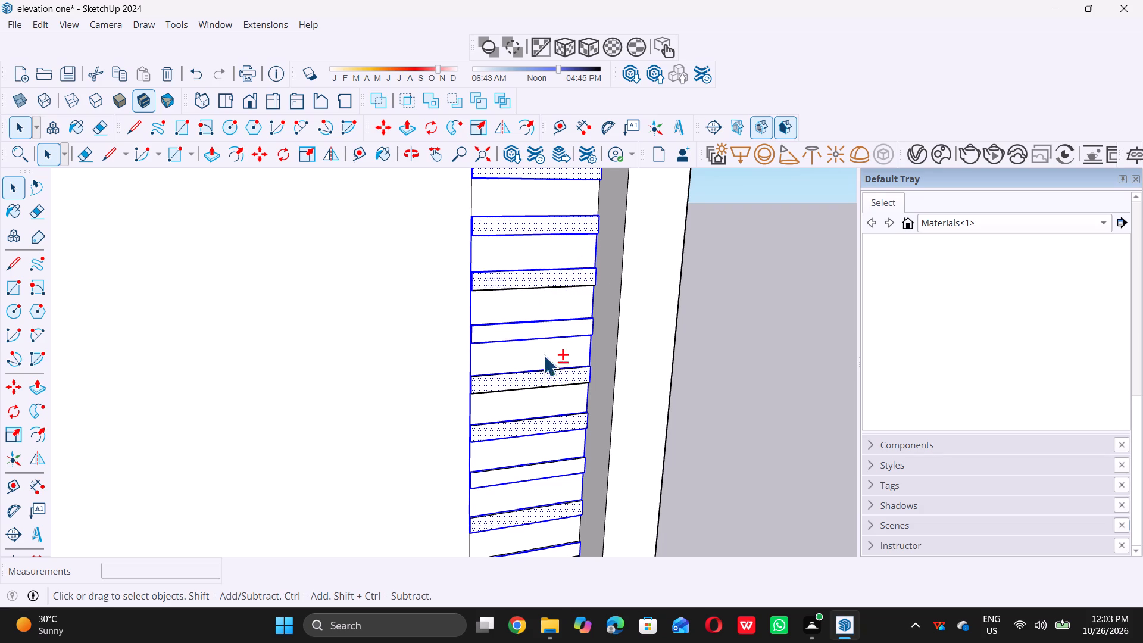
shift+scroll(544, 355, down, 19)
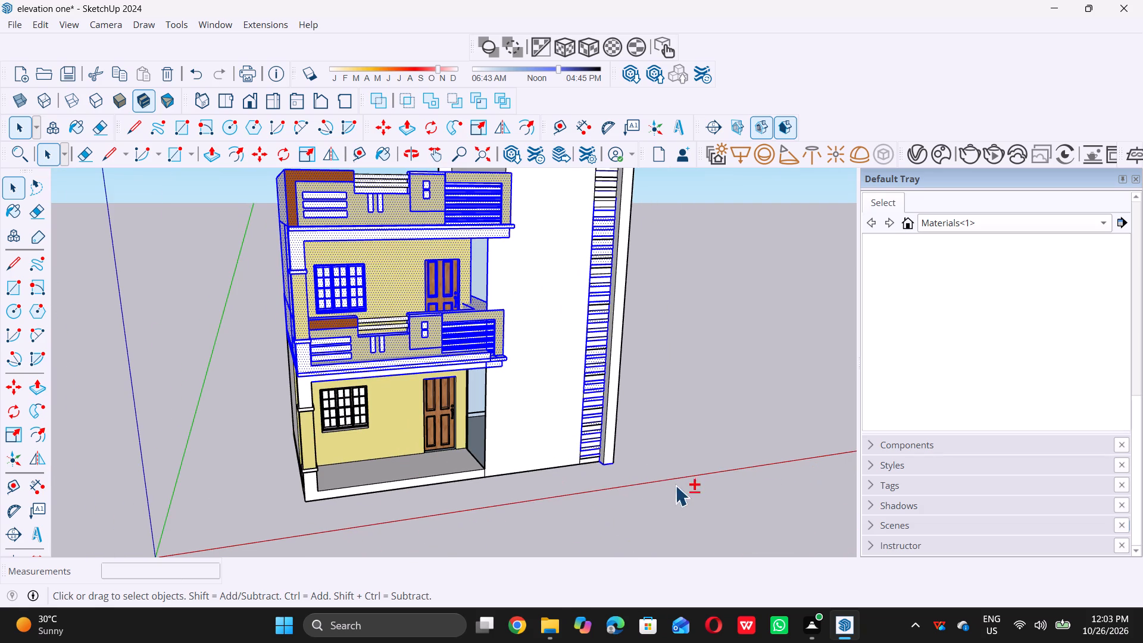
shift+scroll(366, 399, down, 5)
shift+scroll(548, 294, up, 6)
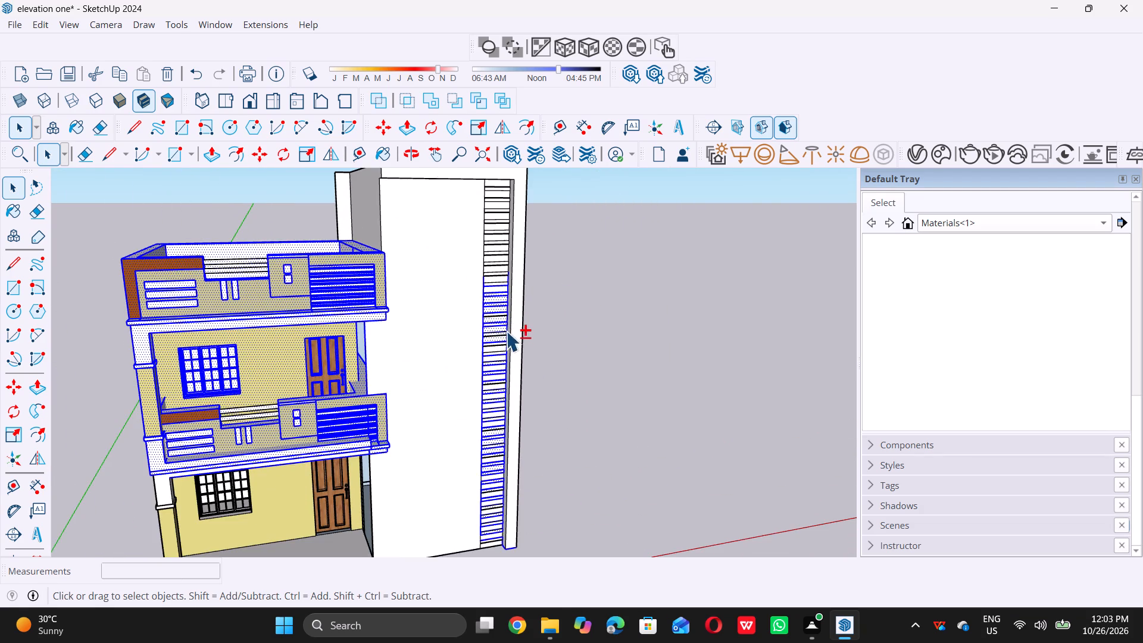
shift+scroll(506, 326, up, 10)
shift+click(480, 277)
shift+click(488, 296)
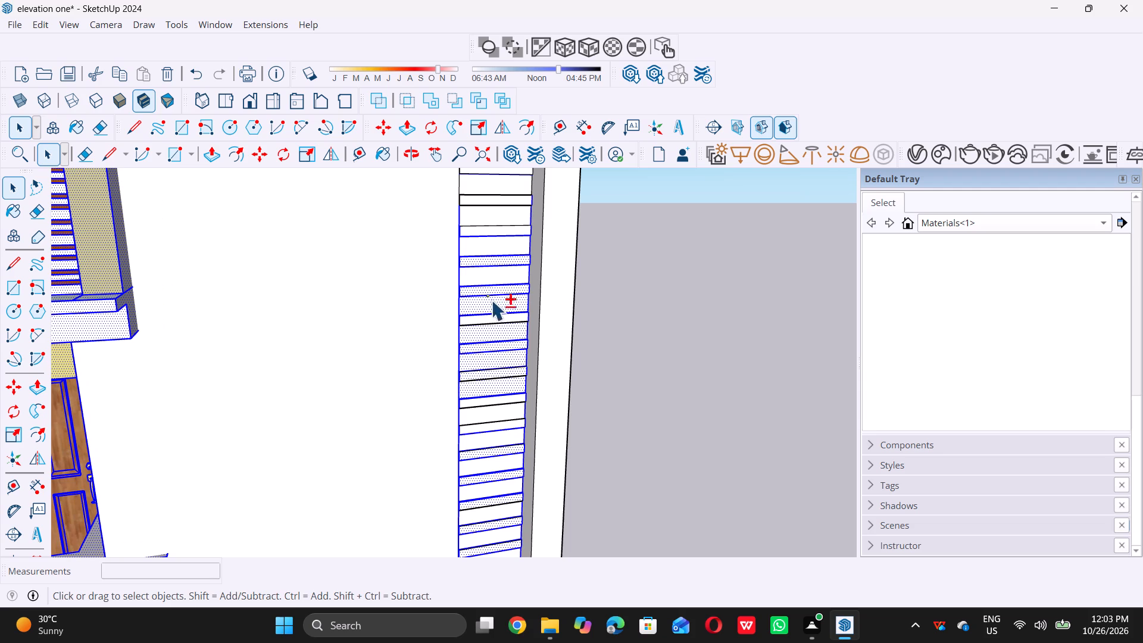
shift+click(499, 299)
shift+click(502, 330)
shift+double_click(502, 341)
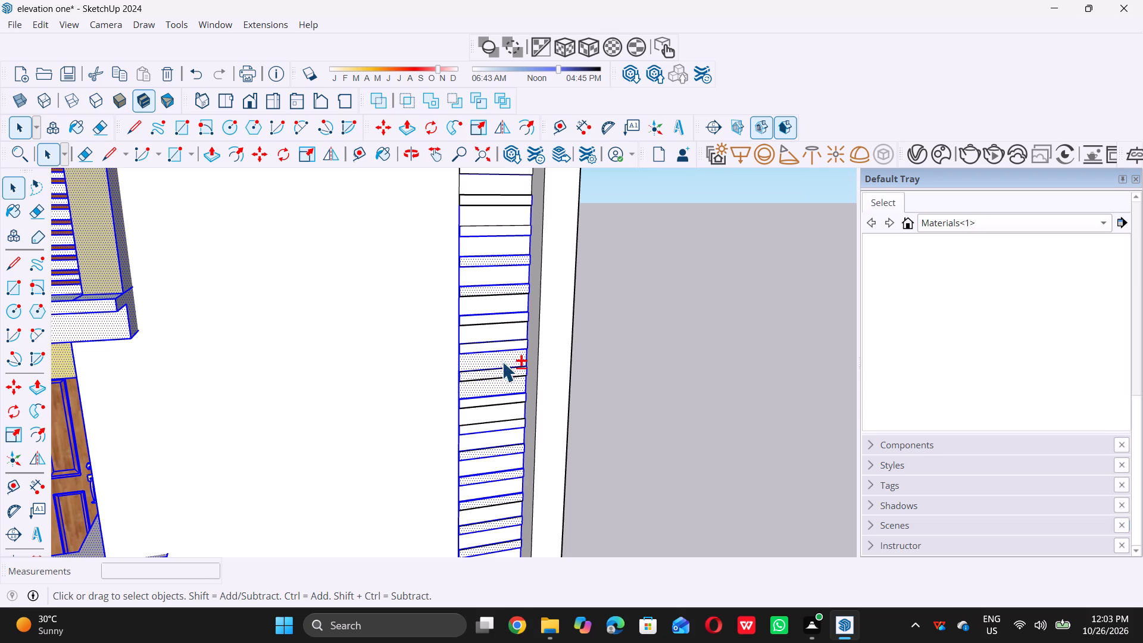
shift+click(502, 360)
shift+middle_click(503, 360)
shift+click(503, 360)
shift+click(505, 379)
shift+click(509, 369)
shift+click(507, 383)
shift+click(506, 372)
Deselect the strip's outer vertical edges beside the grey return face, at the top of the part still selected.
shift+middle_drag(442, 384, 510, 407)
shift+scroll(494, 416, up, 1)
shift+scroll(491, 420, down, 17)
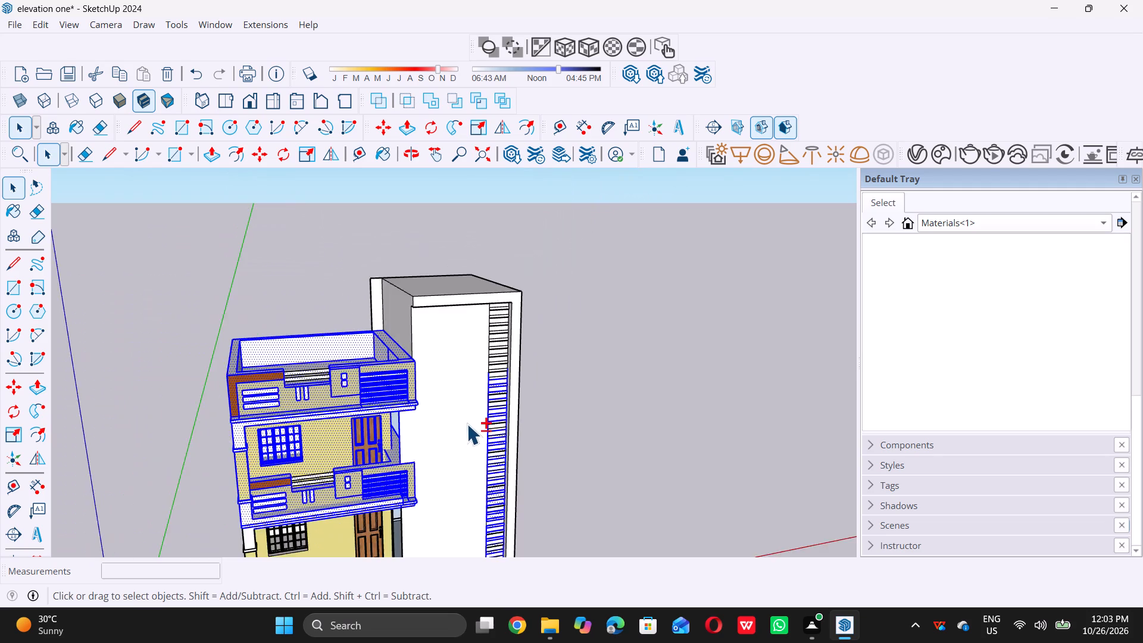
shift+middle_drag(451, 438, 483, 435)
shift+scroll(560, 378, up, 13)
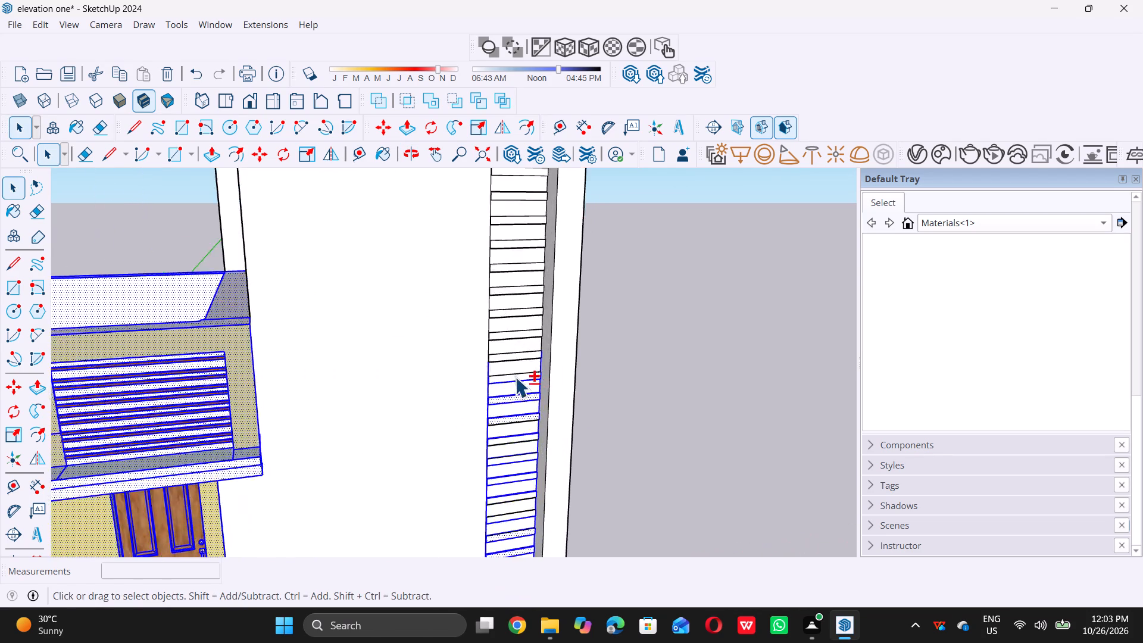
shift+scroll(515, 377, up, 11)
shift+click(536, 392)
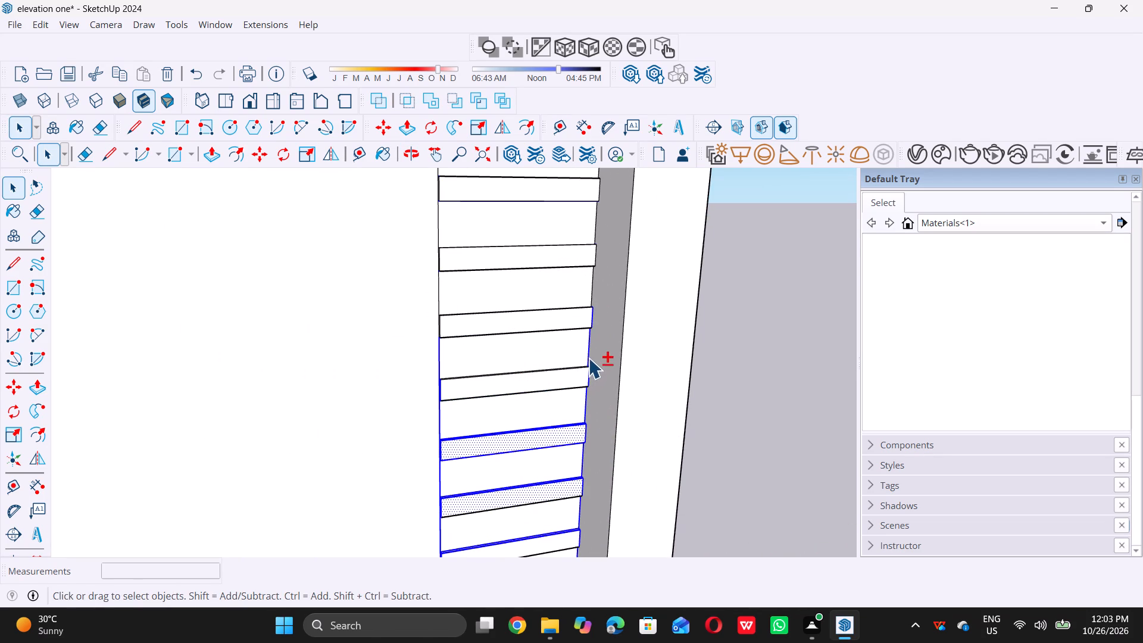
shift+click(589, 355)
shift+click(592, 316)
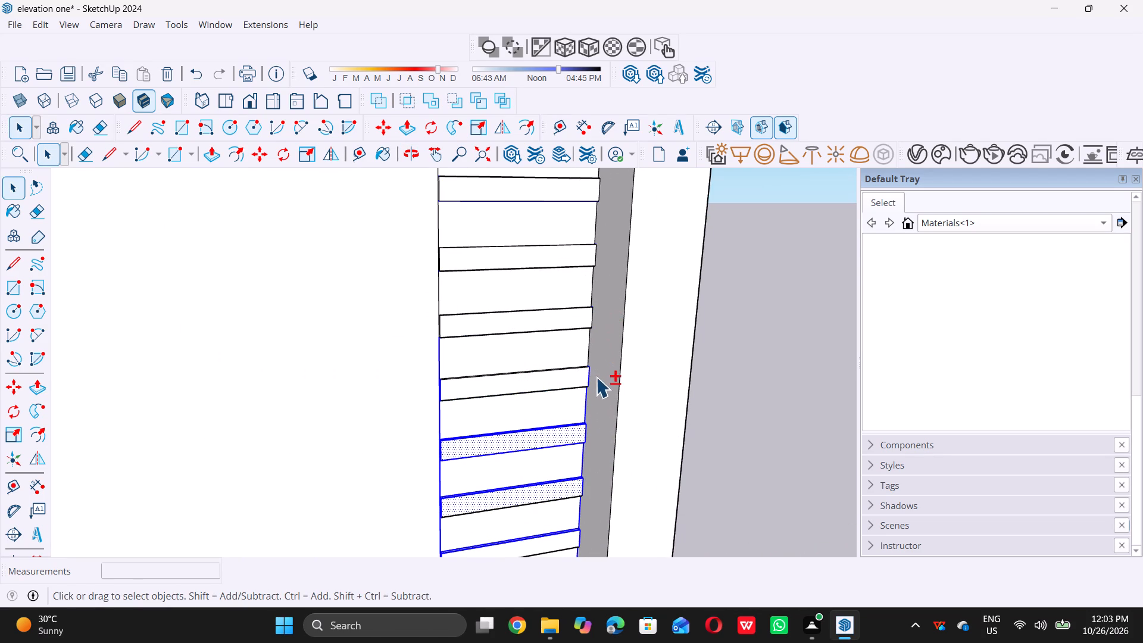
shift+click(590, 380)
shift+click(588, 402)
shift+middle_click(588, 402)
shift+click(588, 402)
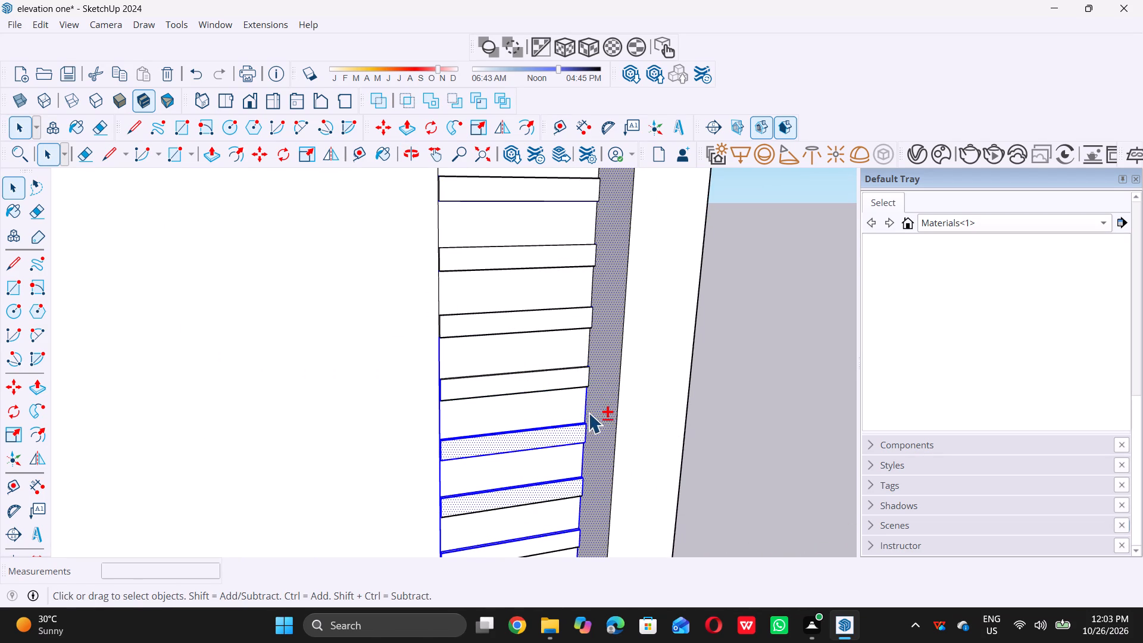
shift+click(603, 409)
shift+click(585, 412)
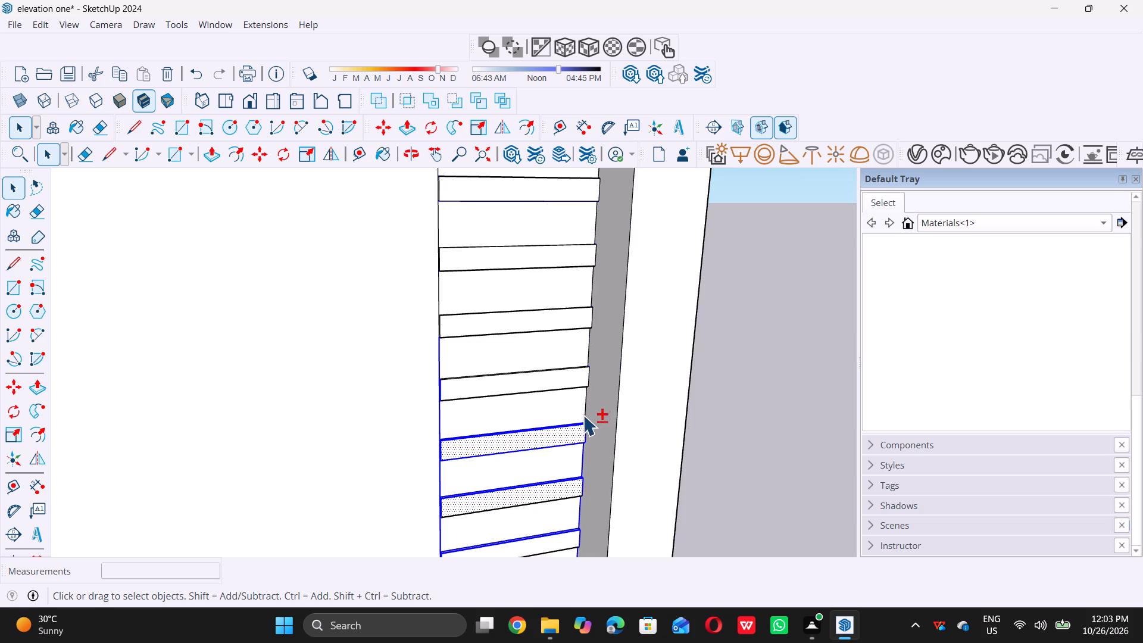
Deselect the front face and lower edge of the highest selected band, plus the strip's inner vertical edges above it.
shift+click(583, 431)
shift+click(552, 441)
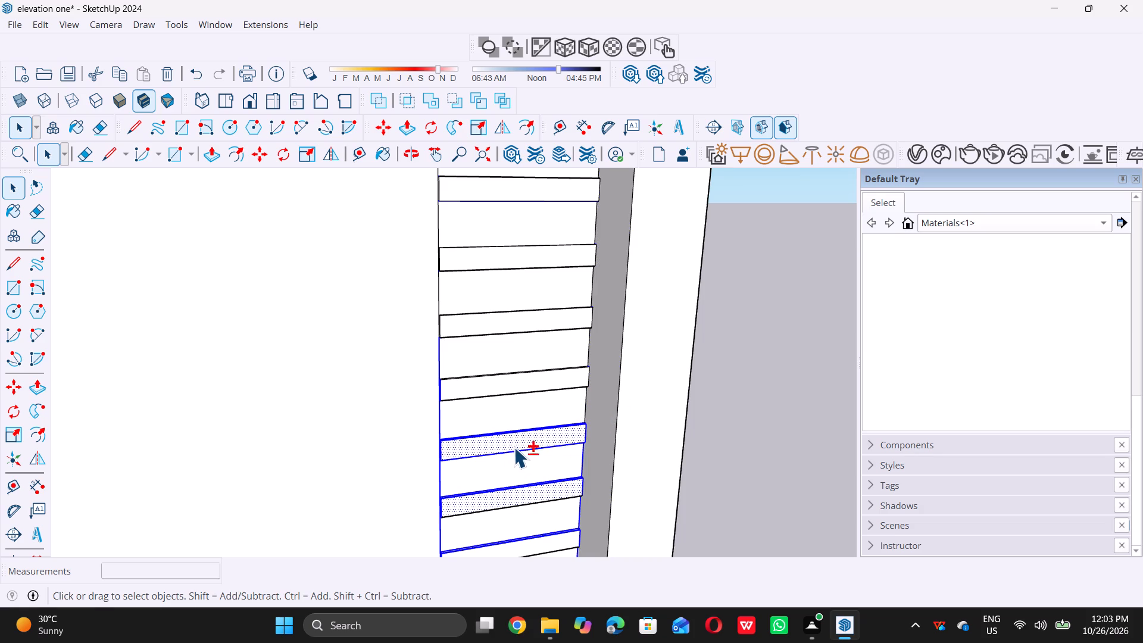
shift+click(514, 447)
shift+click(521, 450)
shift+click(524, 432)
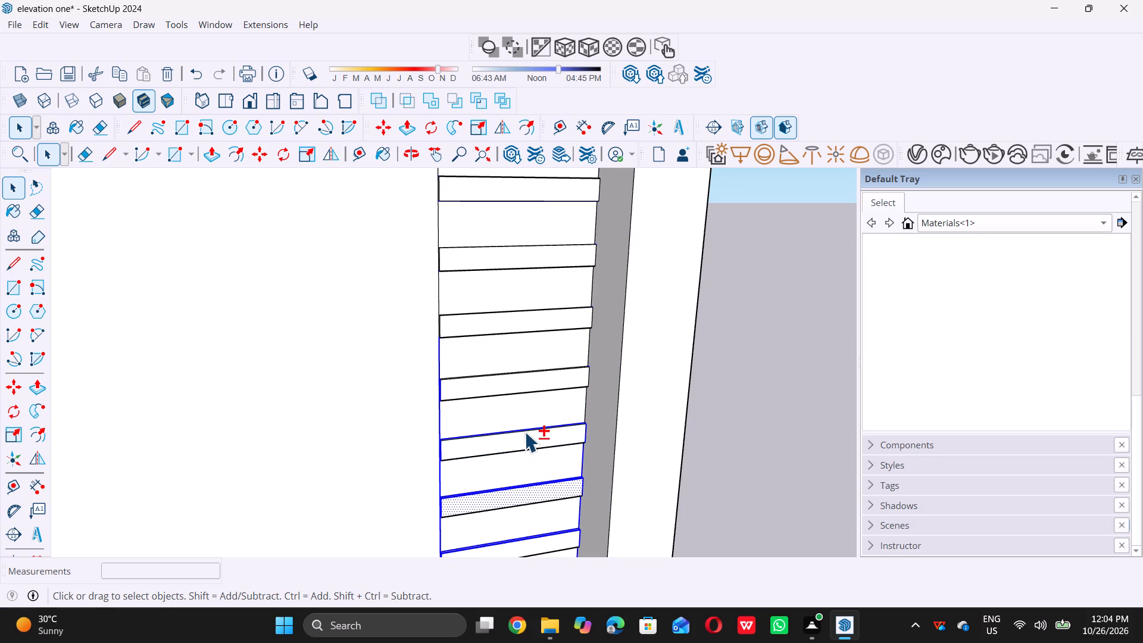
shift+click(439, 408)
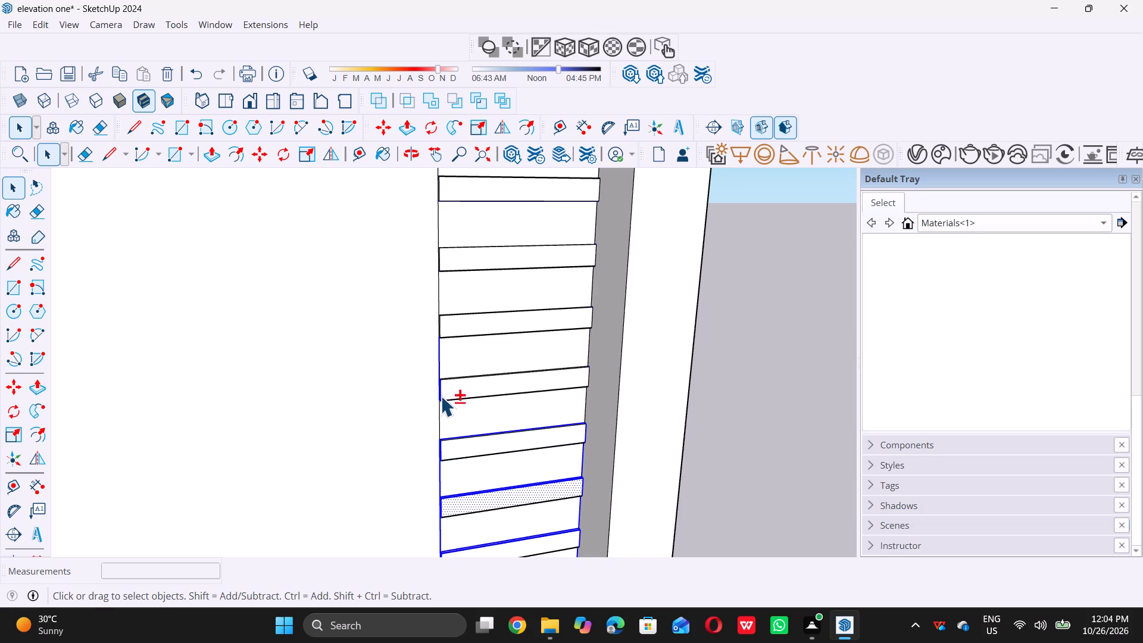
shift+click(438, 390)
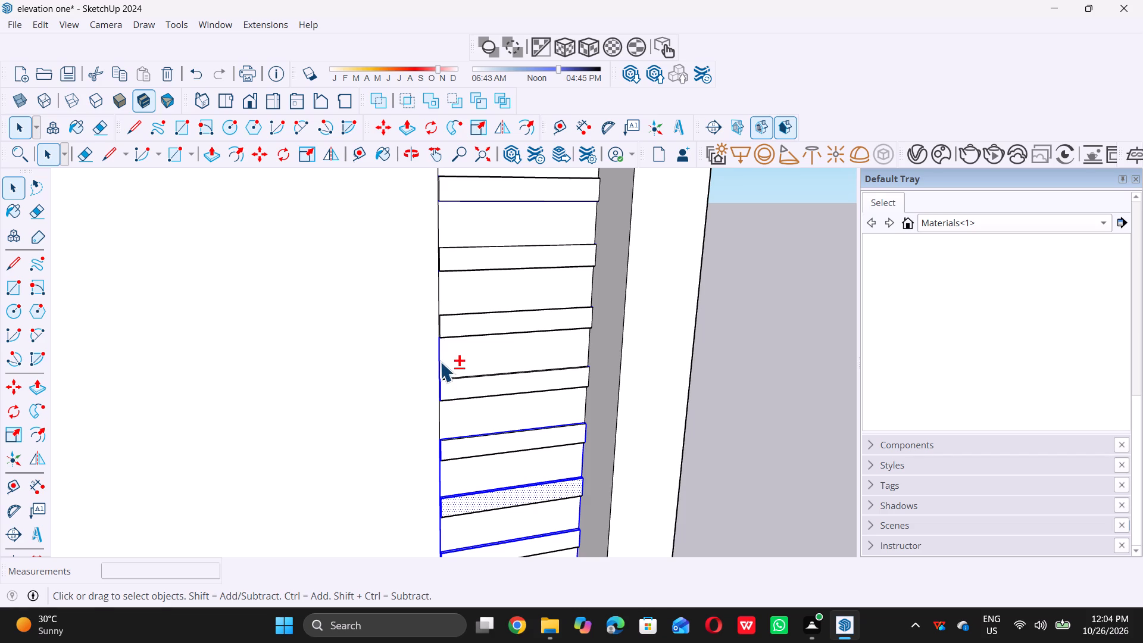
shift+click(440, 361)
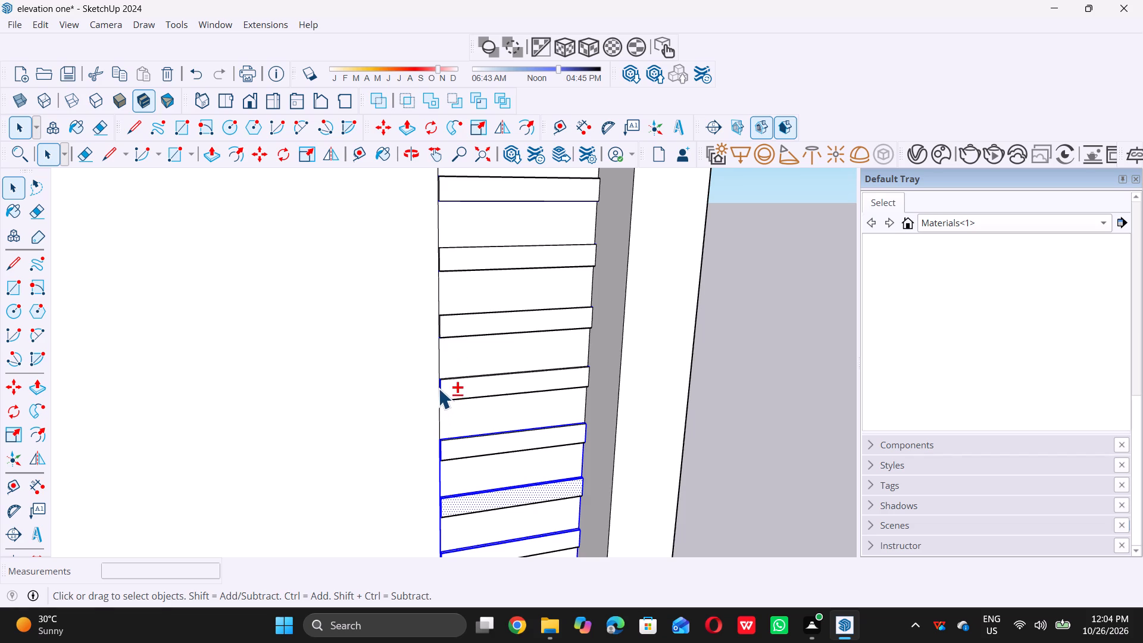
shift+click(439, 386)
Deselect the thin inner side face and top face of that band, together with their edges and the short corner edge.
shift+middle_drag(430, 410, 498, 405)
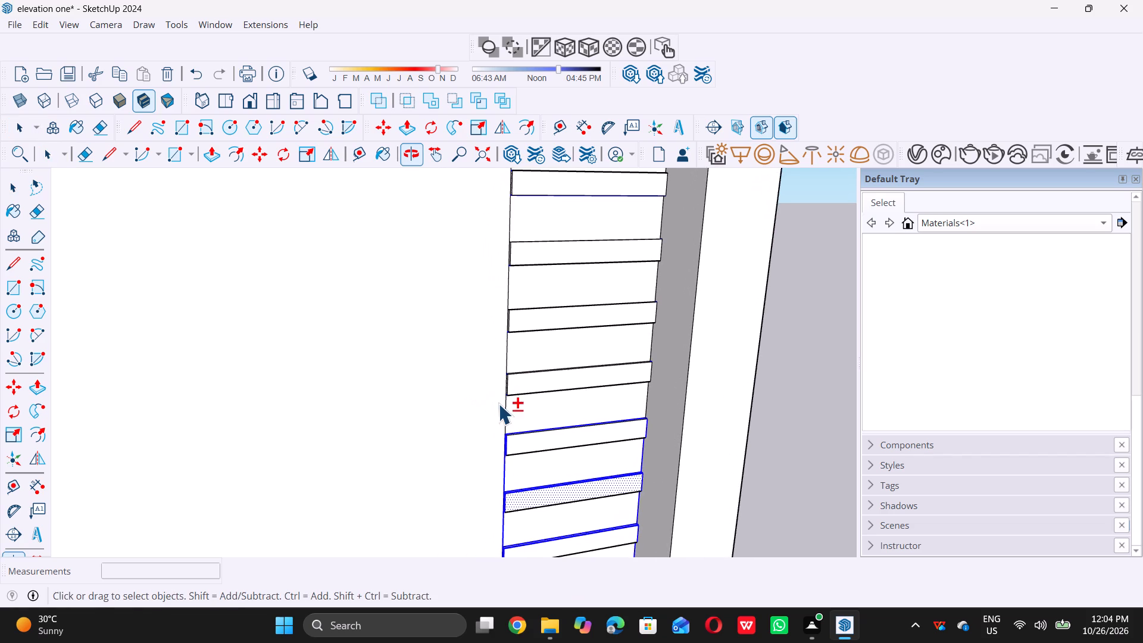
shift+scroll(494, 435, up, 16)
shift+click(513, 444)
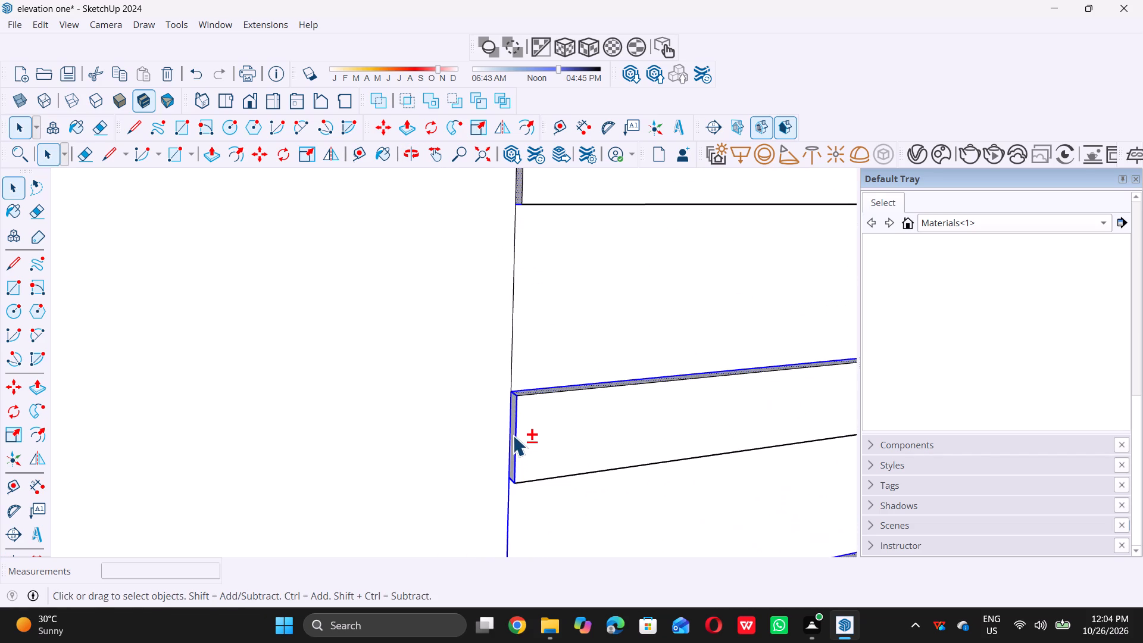
shift+click(513, 435)
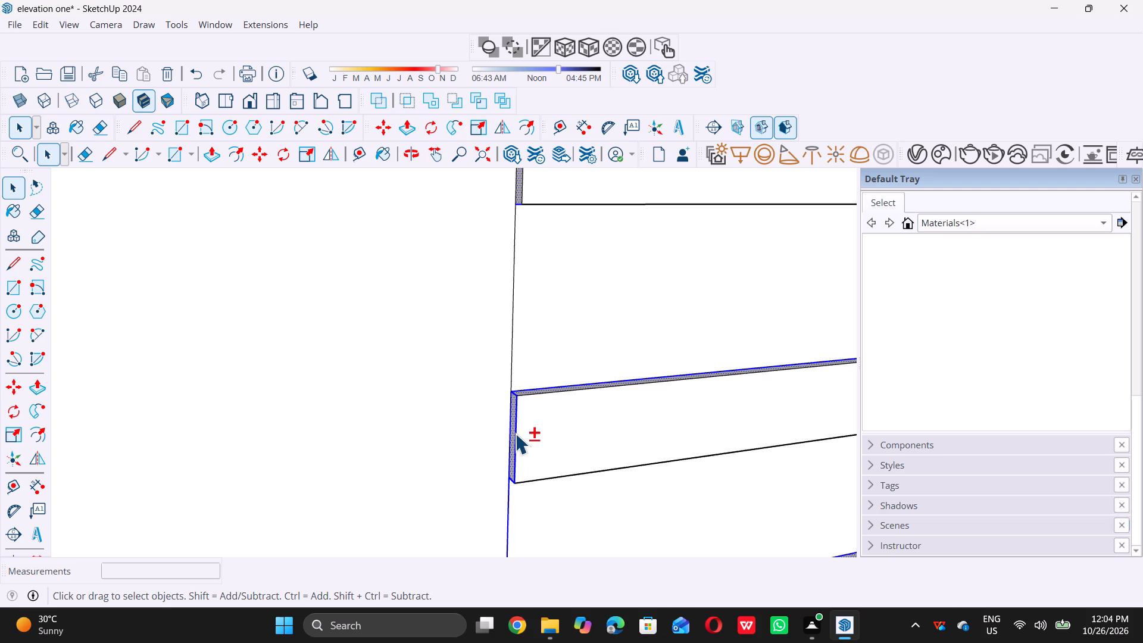
shift+click(515, 433)
shift+click(512, 429)
shift+click(513, 411)
shift+middle_drag(445, 442, 450, 511)
shift+scroll(524, 472, up, 5)
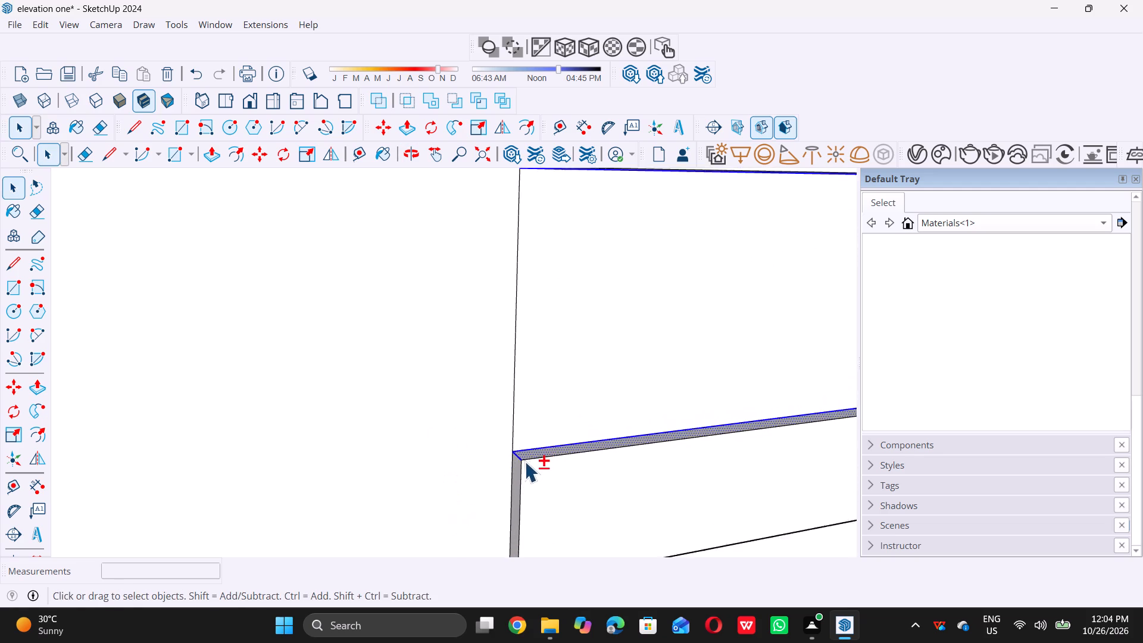
shift+scroll(529, 454, up, 9)
shift+click(548, 449)
shift+click(538, 442)
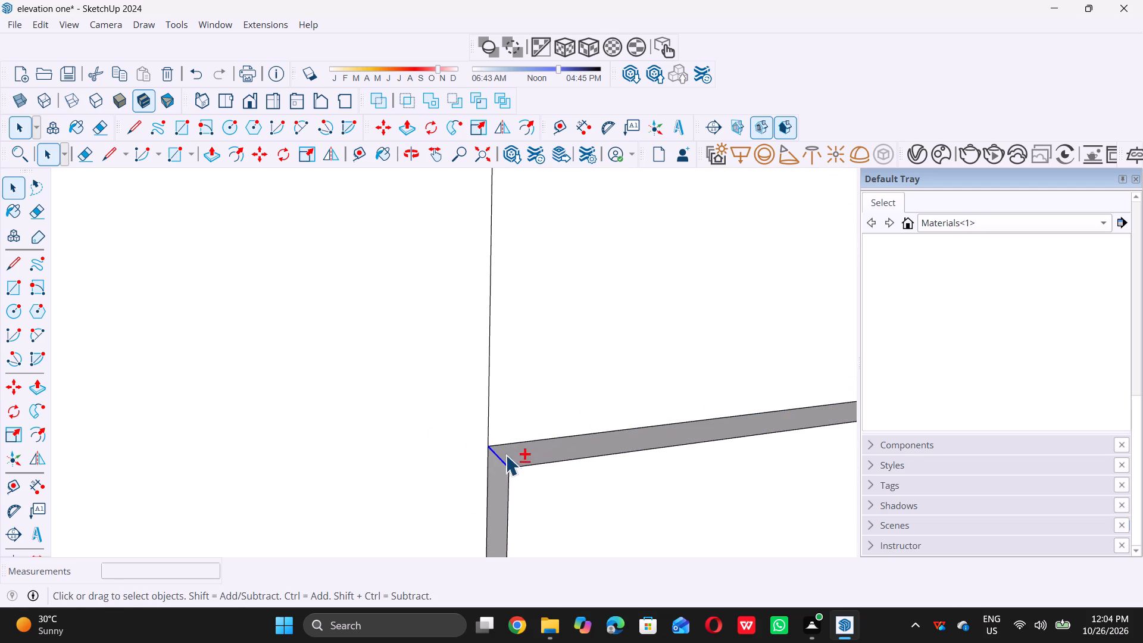
shift+click(504, 463)
shift+scroll(376, 444, down, 4)
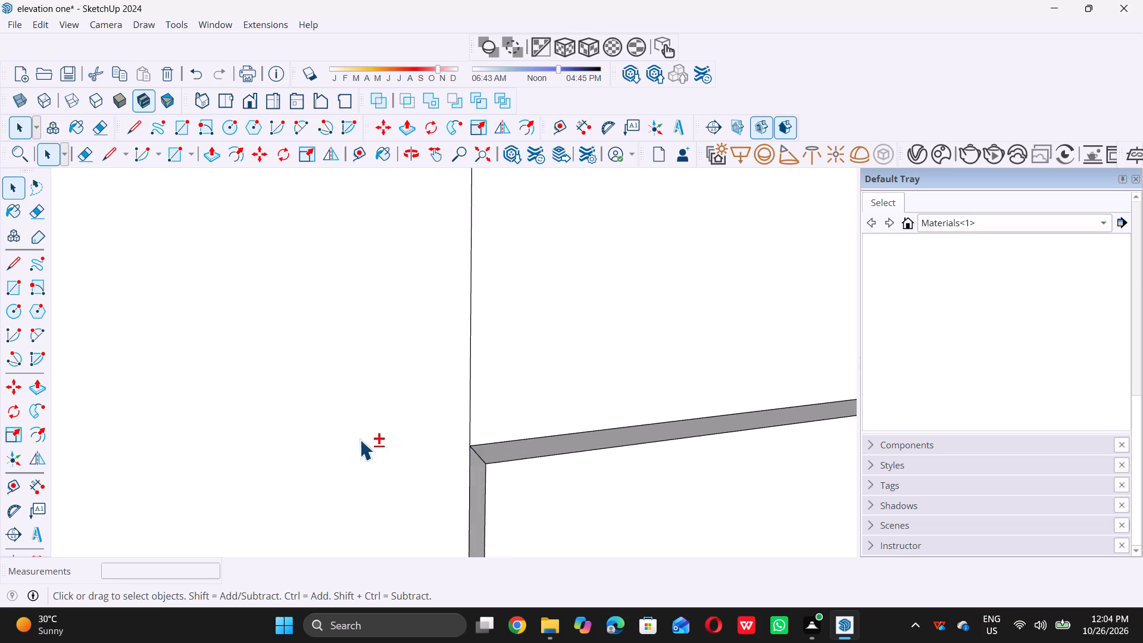
Deselect the edges at the outer end of that band and the outer vertical edge of the gap below it.
shift+scroll(360, 439, down, 14)
shift+scroll(784, 423, up, 4)
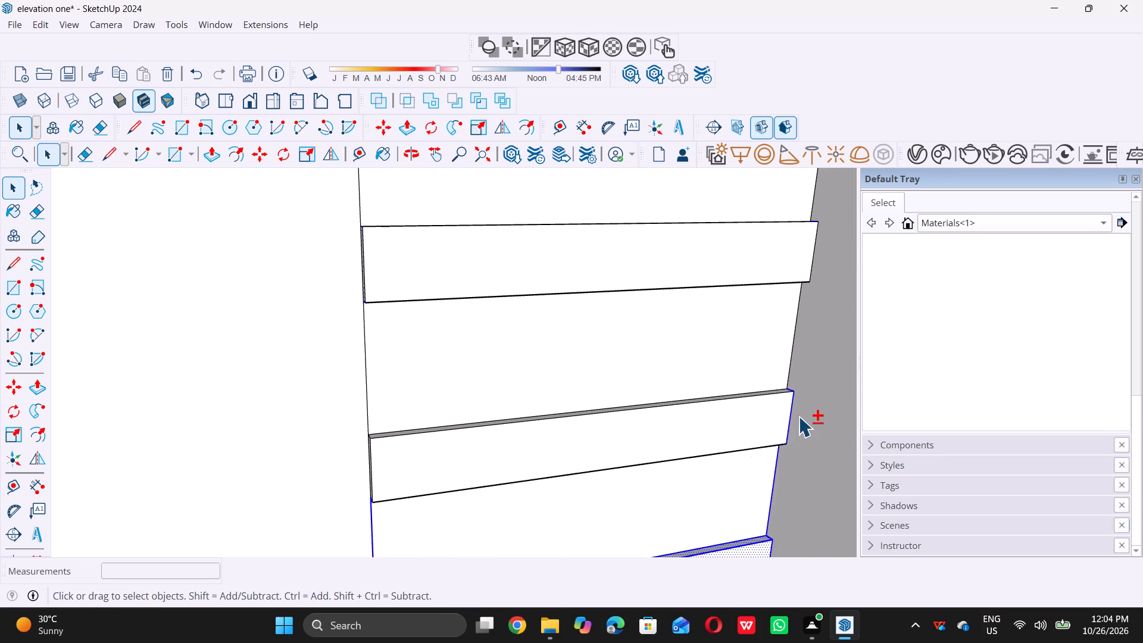
shift+scroll(798, 416, up, 8)
shift+click(792, 384)
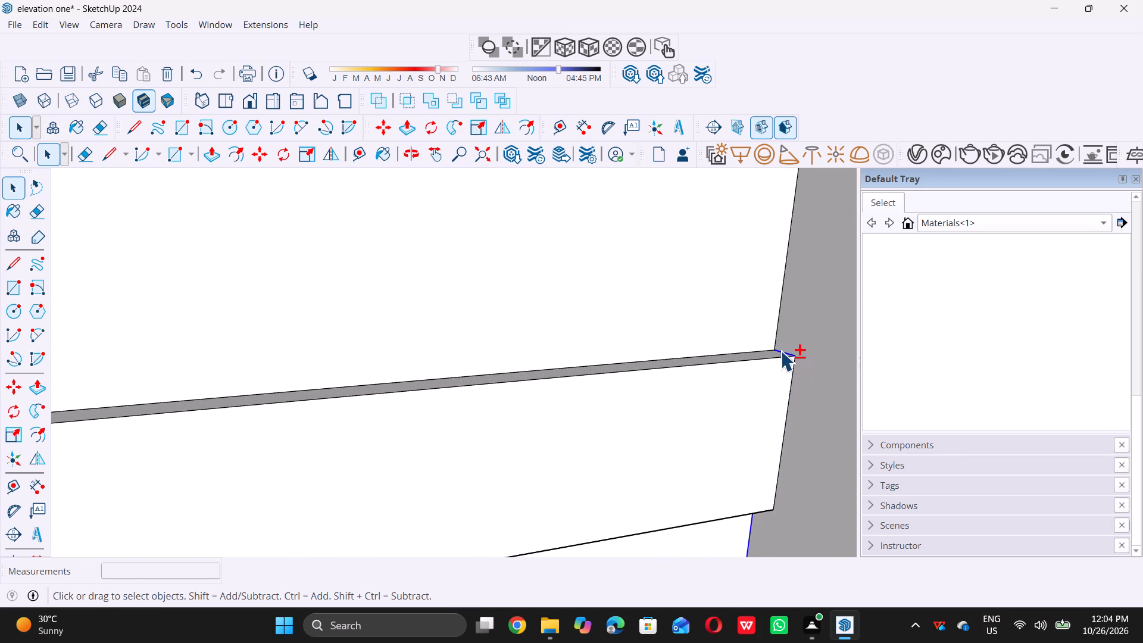
shift+scroll(780, 351, up, 9)
shift+click(785, 355)
shift+scroll(778, 355, down, 15)
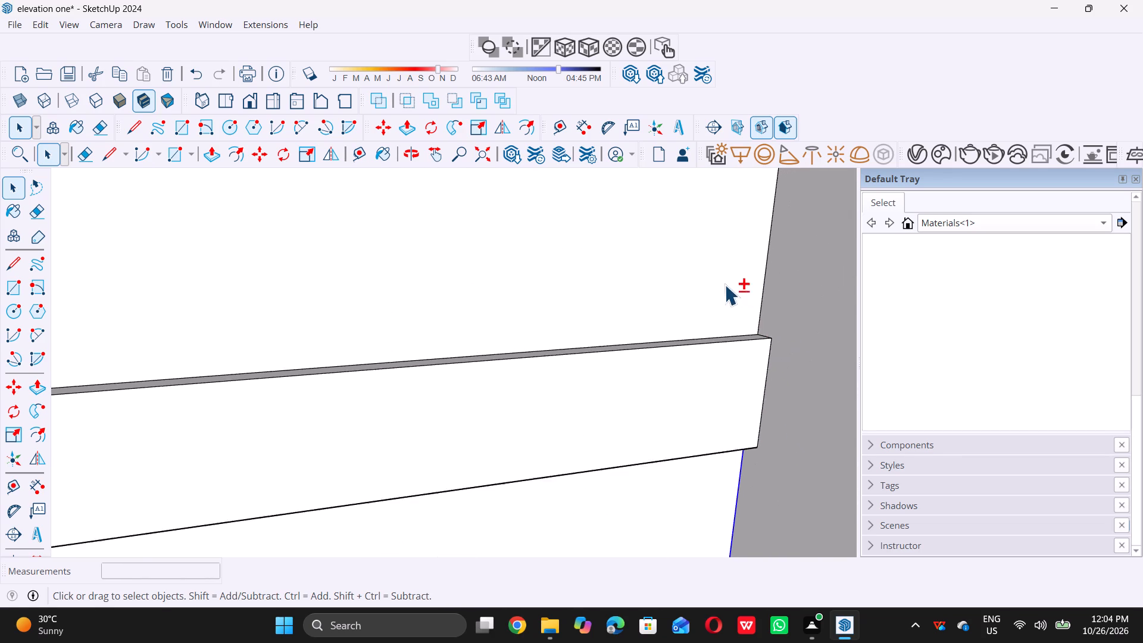
shift+scroll(724, 285, down, 9)
shift+scroll(743, 431, up, 6)
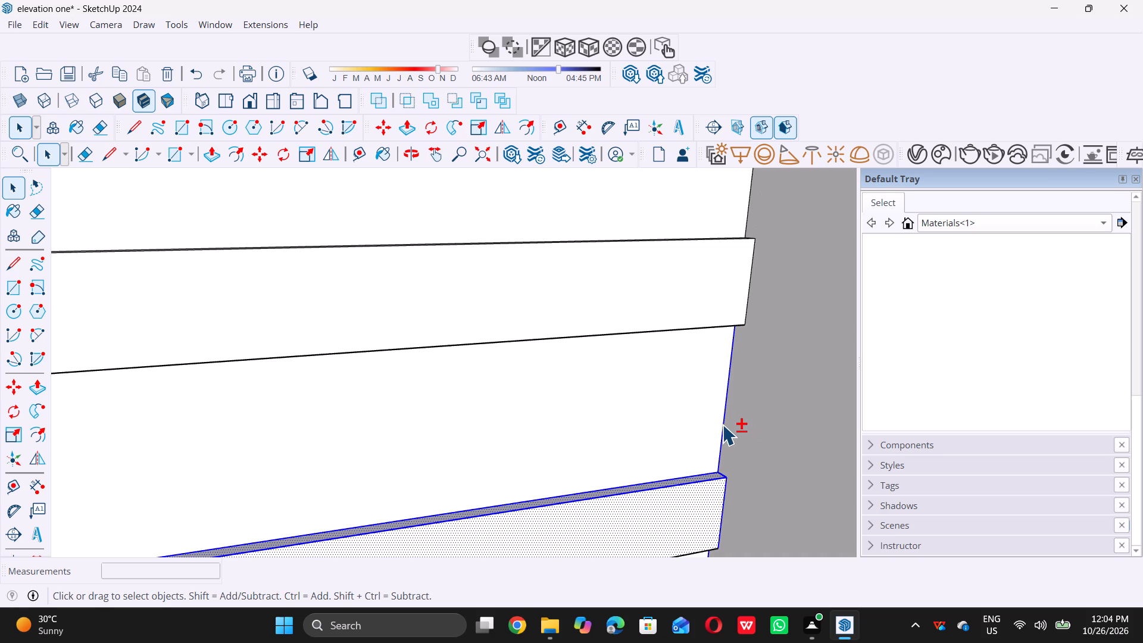
shift+click(722, 424)
Deselect the highest still-selected band's front face and top face with its long edges, plus the strip's inner vertical edge above it.
shift+scroll(722, 380, down, 10)
shift+scroll(539, 446, up, 2)
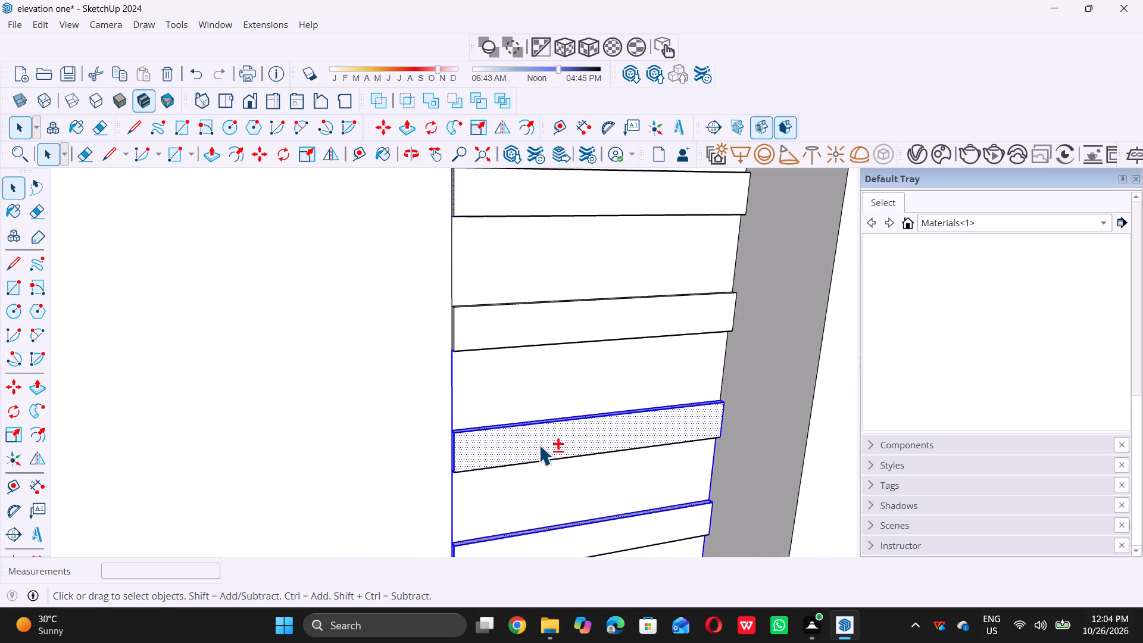
shift+scroll(539, 445, up, 3)
shift+click(538, 453)
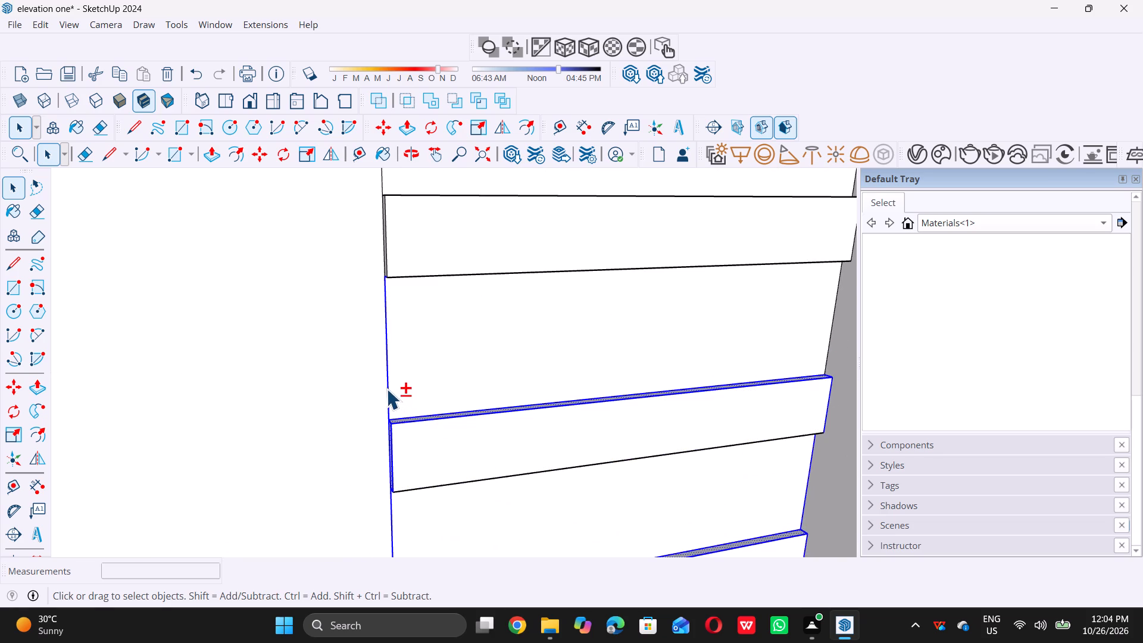
shift+click(386, 389)
shift+scroll(419, 414, up, 7)
shift+scroll(349, 445, up, 4)
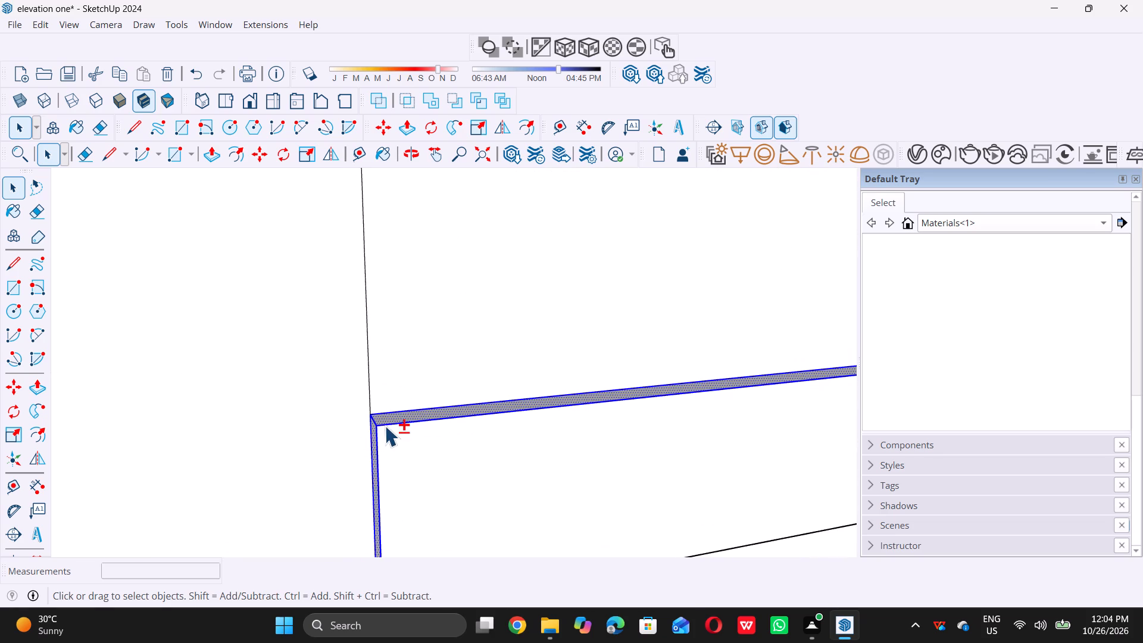
shift+click(392, 419)
shift+click(392, 423)
shift+click(402, 411)
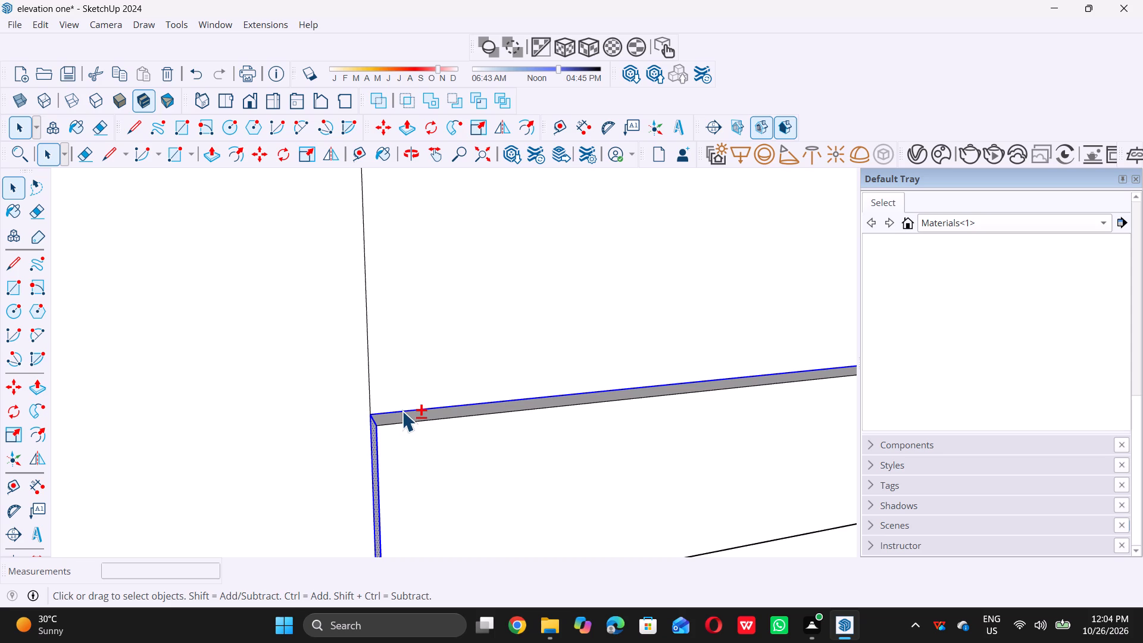
shift+click(374, 424)
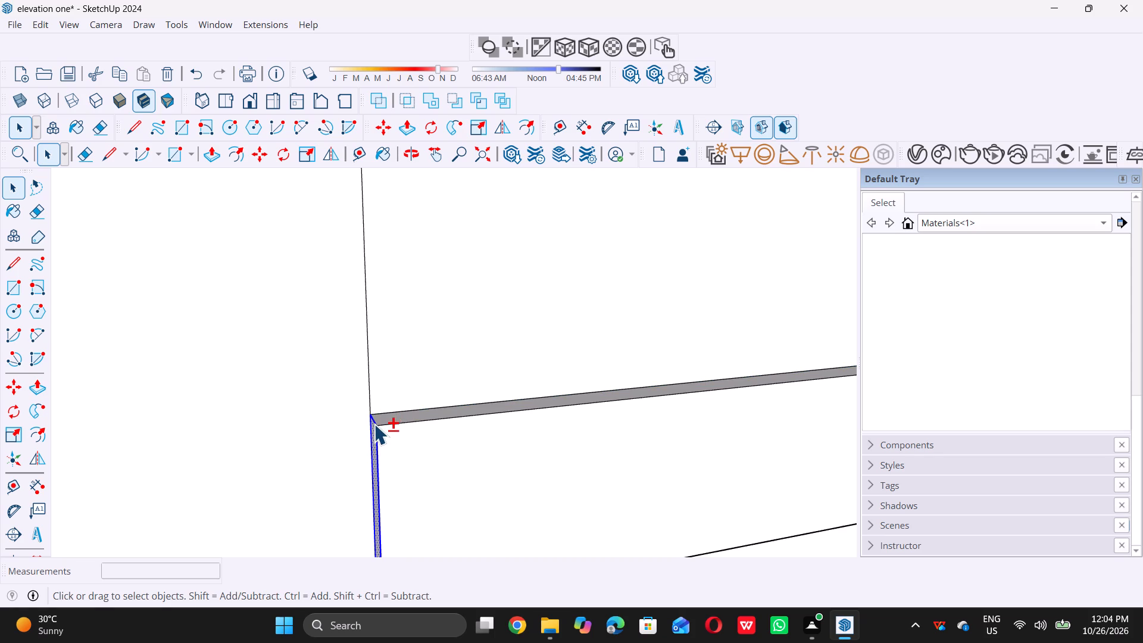
Deselect that band's thin inner side face together with its two vertical edges.
shift+scroll(386, 423, down, 5)
shift+middle_drag(370, 460, 544, 457)
shift+scroll(555, 484, up, 4)
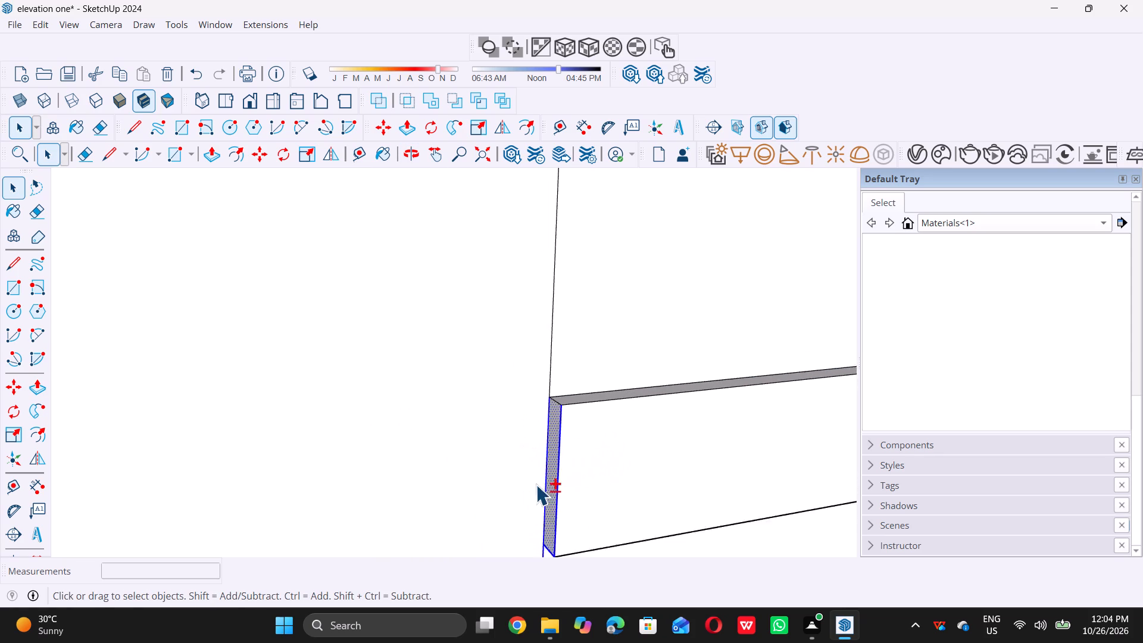
shift+scroll(536, 485, up, 2)
shift+click(558, 470)
shift+click(570, 457)
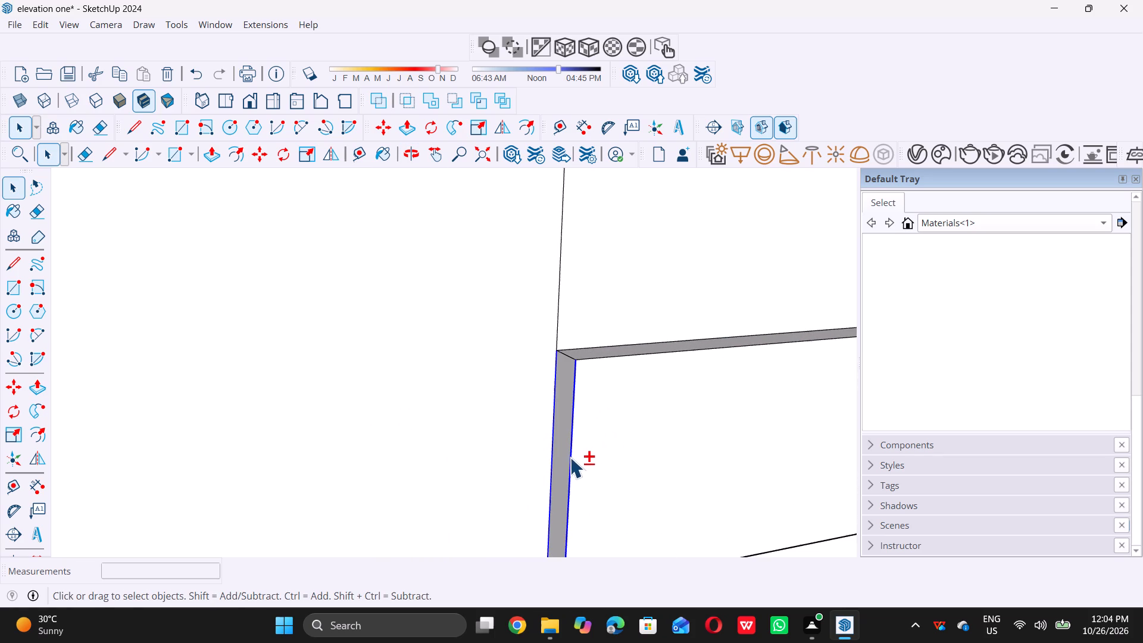
shift+click(552, 456)
Deselect the inner vertical edge of the gap below and the following band's top face with its long edges.
shift+scroll(559, 385, down, 4)
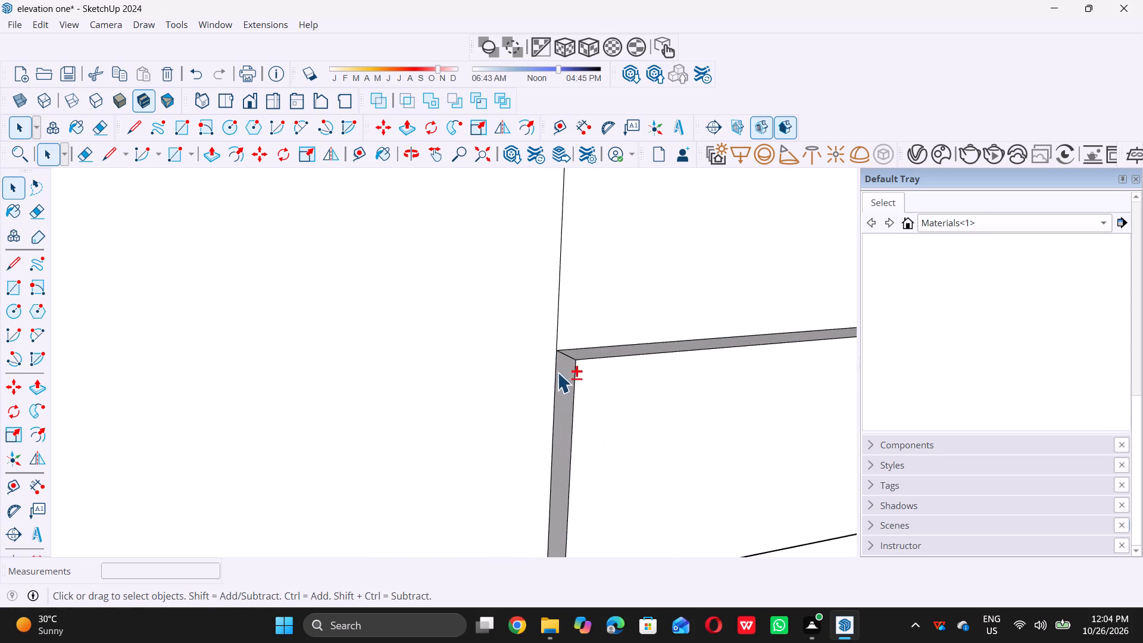
shift+scroll(557, 372, down, 9)
shift+scroll(583, 433, up, 1)
shift+middle_drag(580, 419, 567, 274)
shift+scroll(536, 365, up, 5)
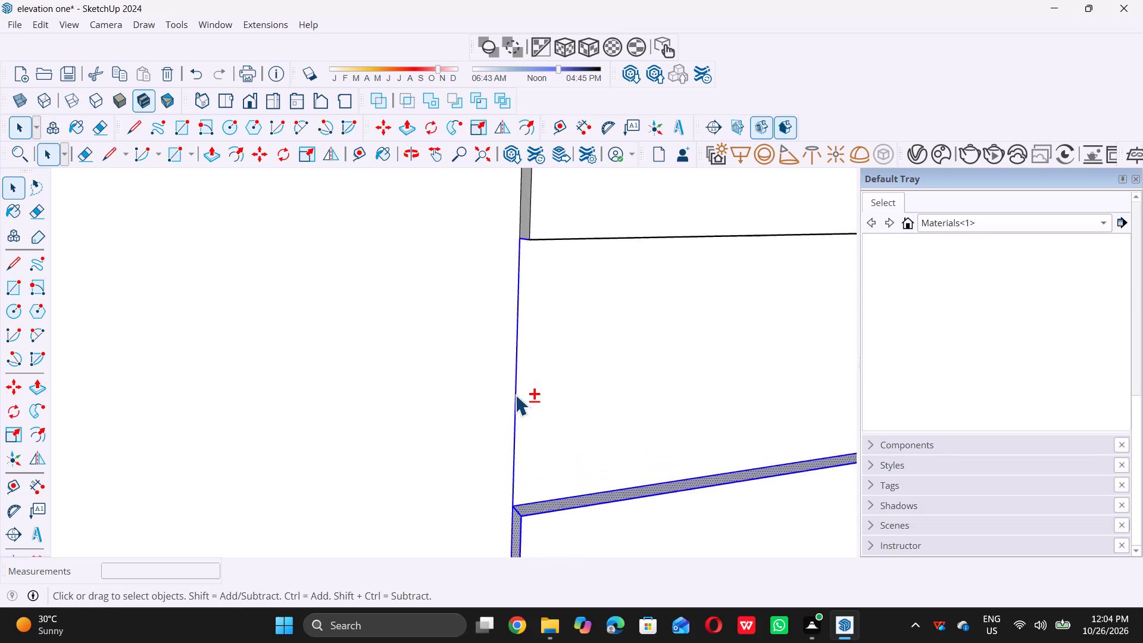
shift+click(512, 394)
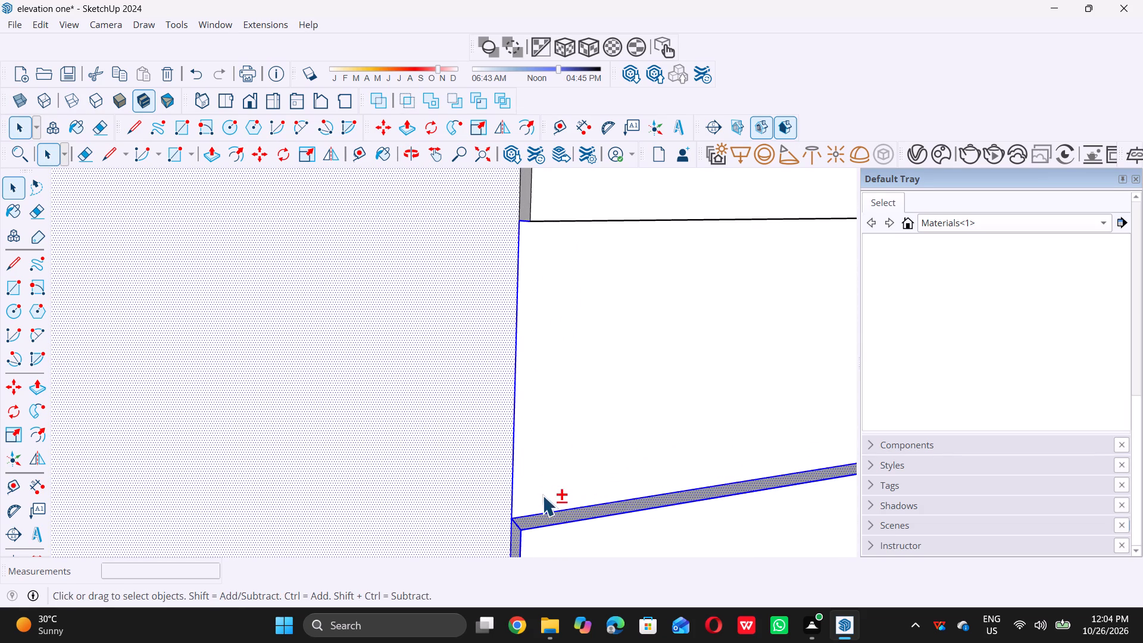
shift+click(460, 445)
shift+click(514, 431)
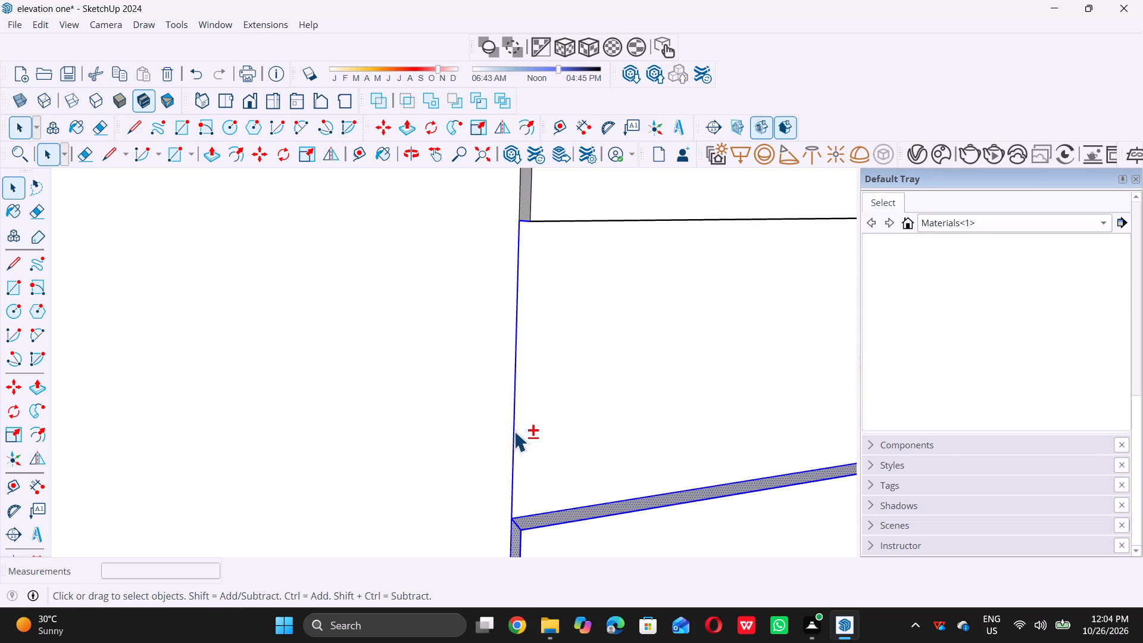
shift+scroll(559, 503, up, 5)
shift+click(576, 518)
shift+click(585, 508)
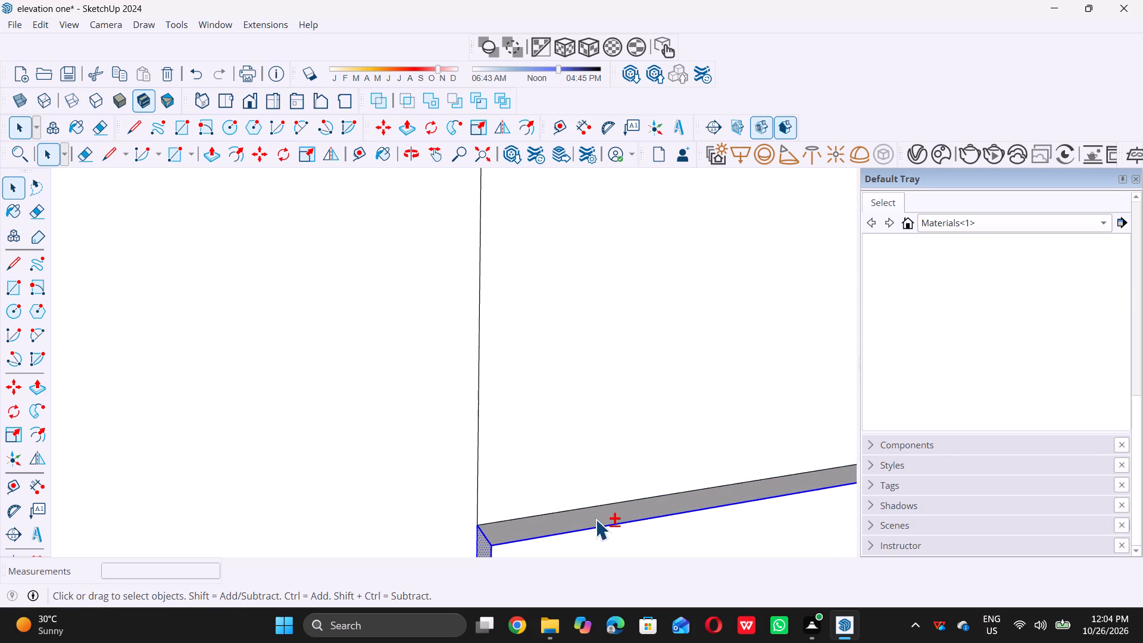
shift+click(598, 527)
Deselect that band's inner side face, its vertical and short corner edges, and the inner vertical edge of the gap below.
shift+scroll(592, 514, down, 6)
shift+scroll(613, 401, down, 5)
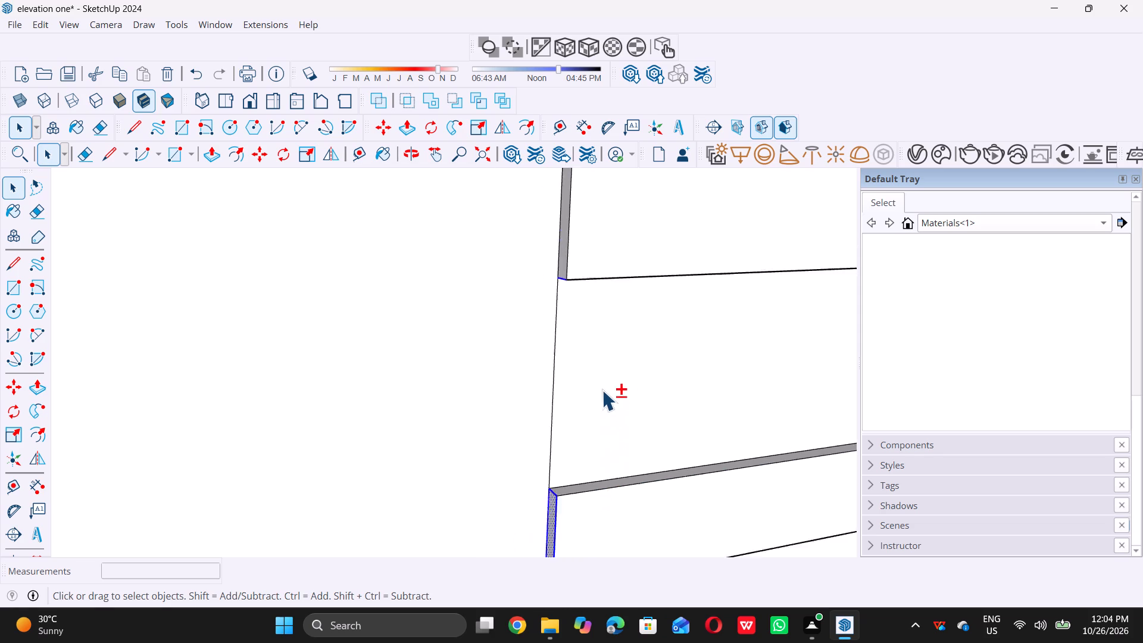
shift+scroll(602, 390, down, 6)
shift+middle_drag(568, 497, 634, 488)
shift+scroll(640, 484, up, 14)
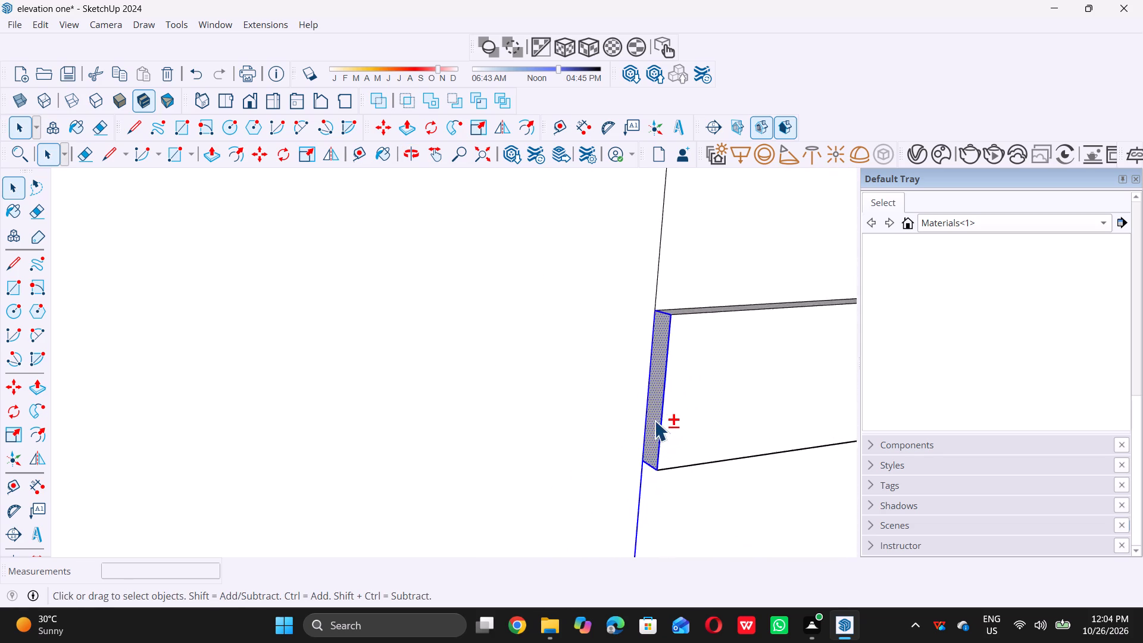
shift+click(657, 413)
shift+click(664, 426)
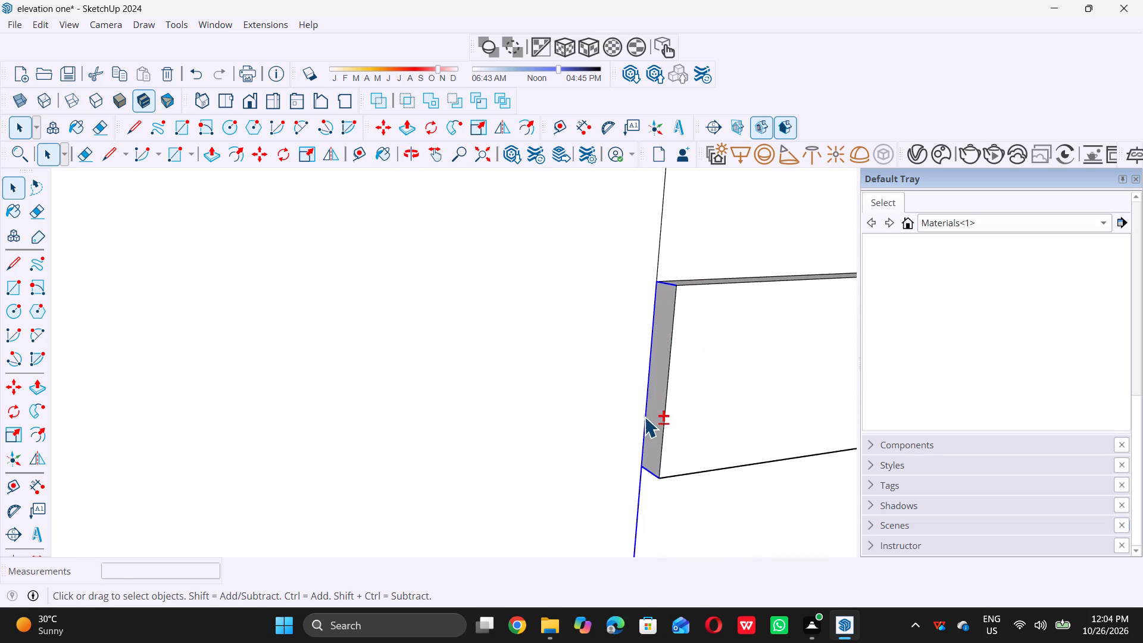
shift+click(644, 417)
shift+click(636, 501)
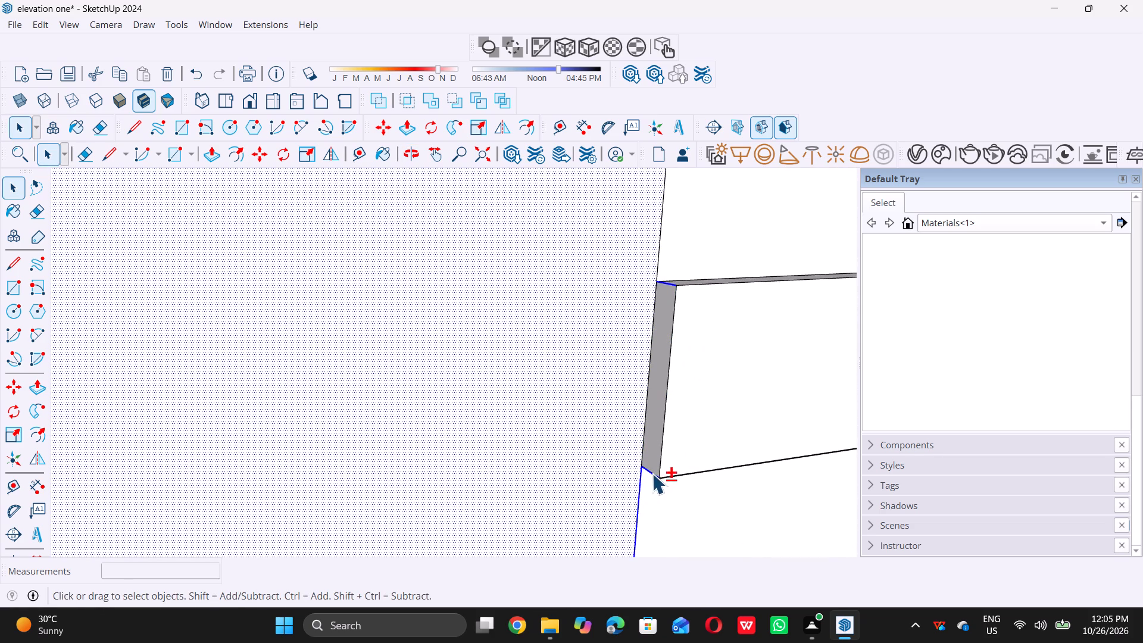
shift+click(651, 473)
shift+click(638, 488)
shift+click(604, 482)
shift+scroll(497, 422, down, 6)
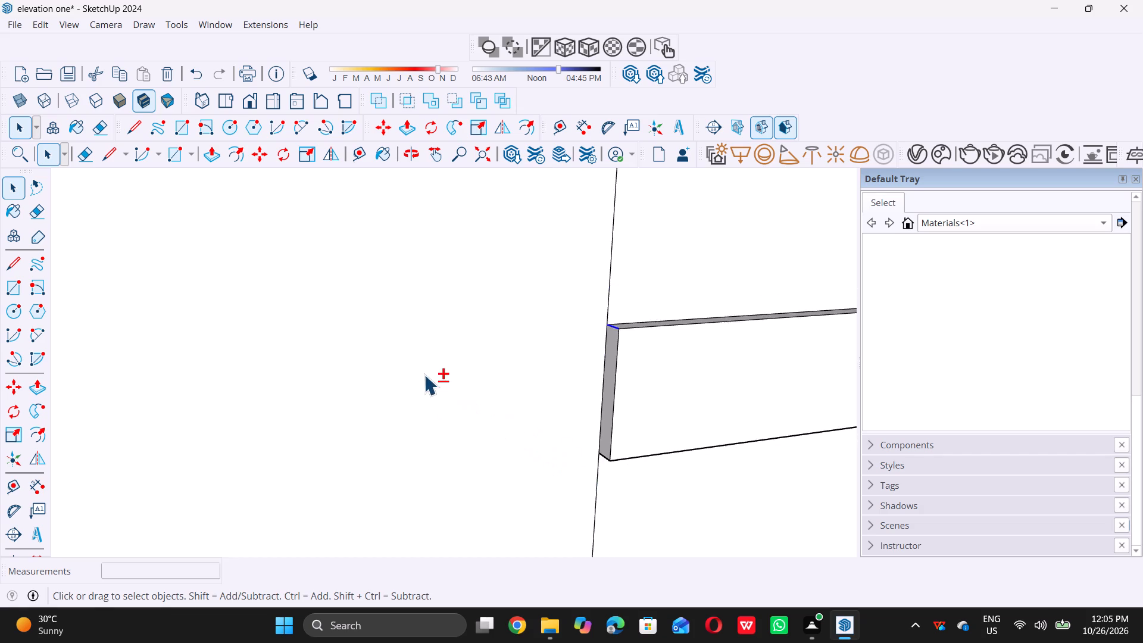
shift+scroll(424, 374, down, 10)
shift+scroll(499, 355, up, 20)
shift+scroll(499, 355, up, 4)
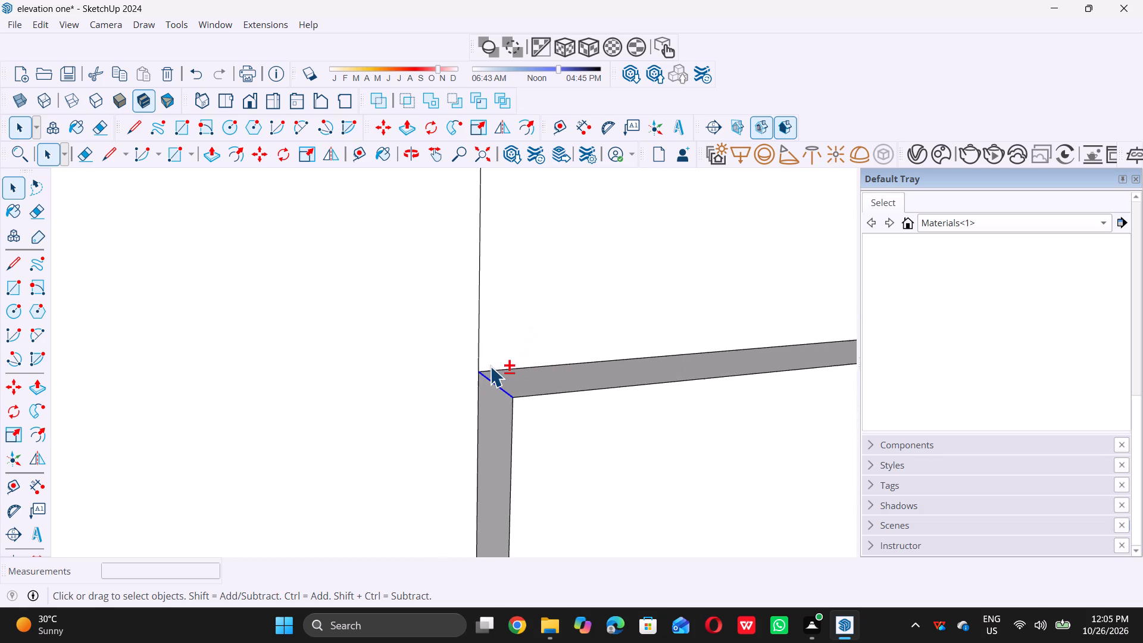
shift+click(508, 399)
Deselect the outer vertical edges of the cleared bands and gaps beside the grey return face.
shift+scroll(490, 388, down, 11)
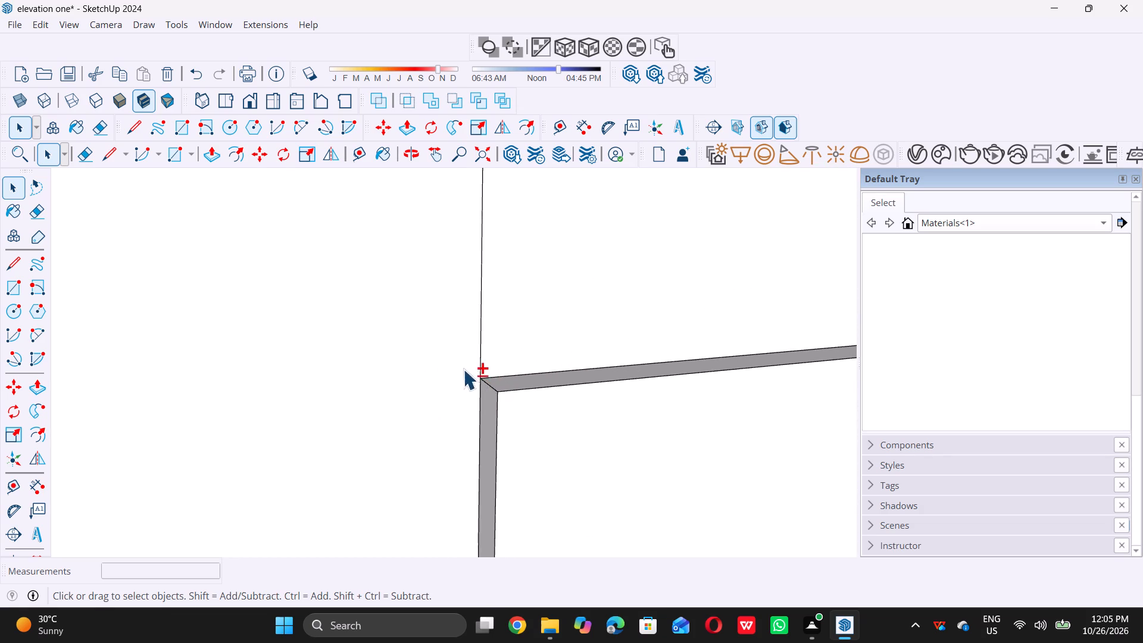
shift+scroll(463, 369, down, 20)
shift+scroll(463, 369, down, 4)
shift+middle_click(449, 338)
shift+middle_click(458, 351)
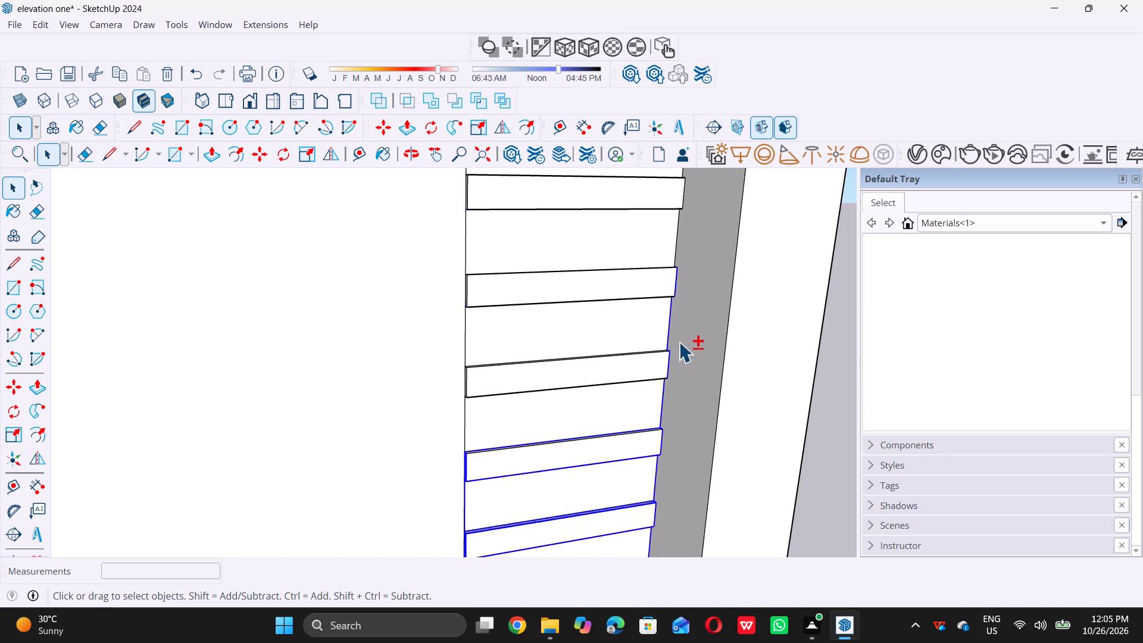
shift+click(668, 330)
shift+scroll(676, 294, up, 5)
shift+click(676, 289)
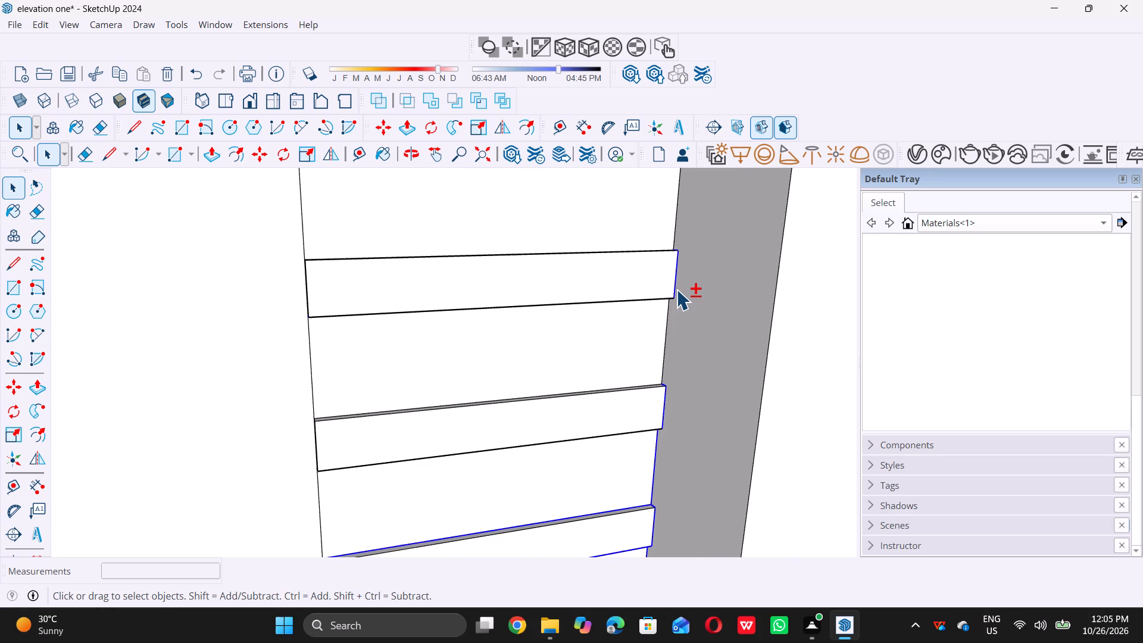
shift+scroll(671, 282, down, 5)
shift+middle_drag(663, 395, 670, 308)
shift+scroll(670, 311, up, 4)
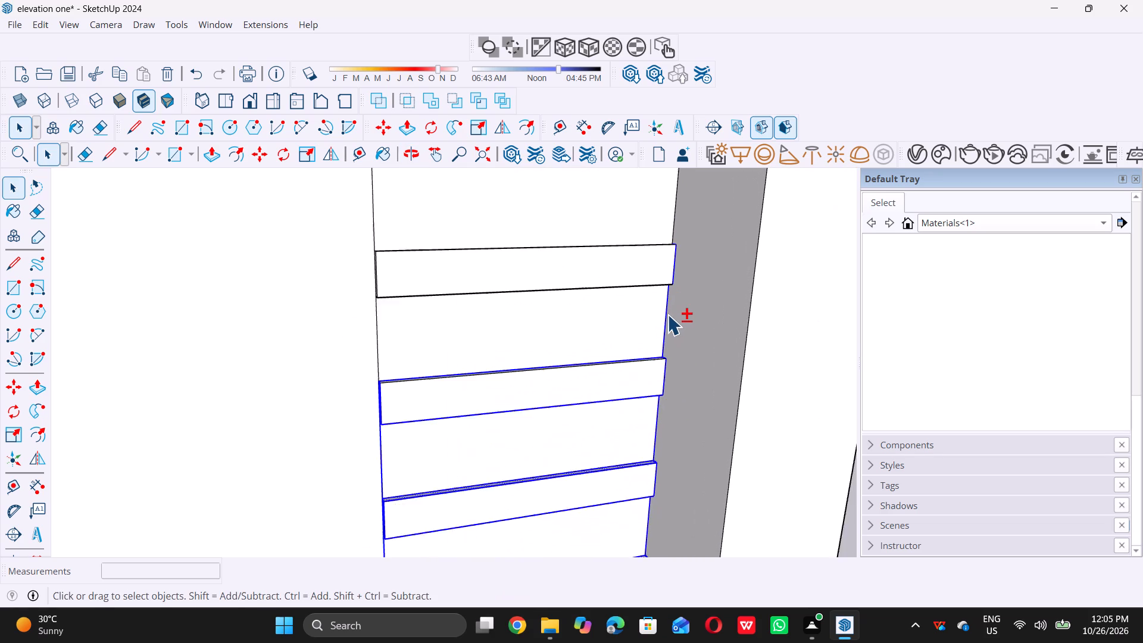
shift+click(666, 315)
shift+click(673, 274)
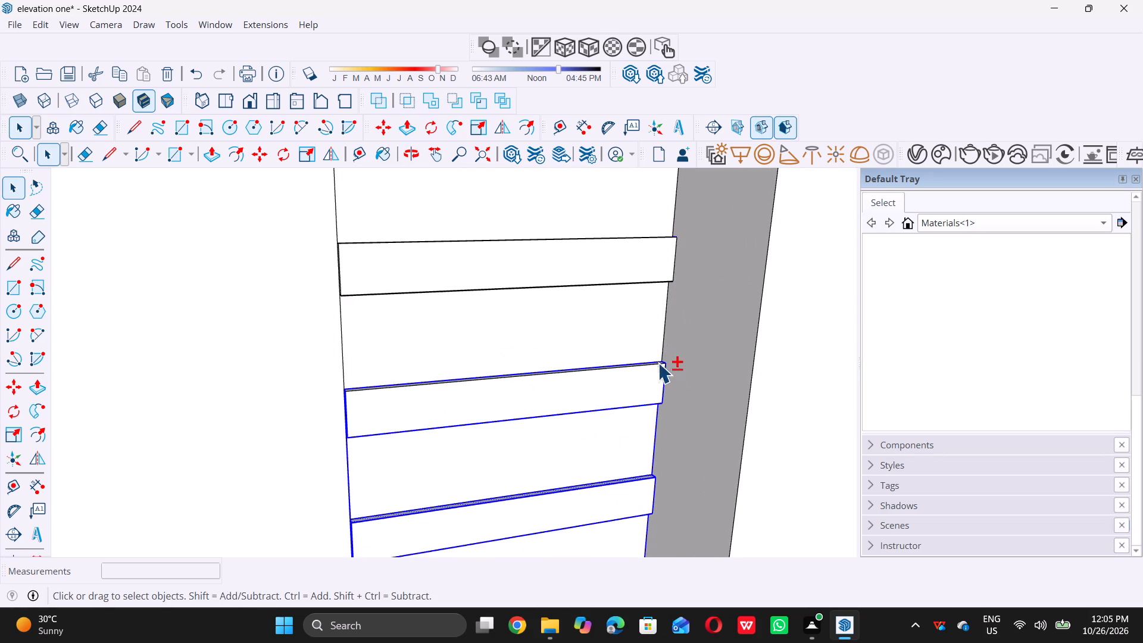
Deselect the next band's outer and lower edges, the outer edge of the gap beneath, and the following band's upper front edge.
shift+click(664, 386)
shift+click(655, 403)
shift+click(654, 444)
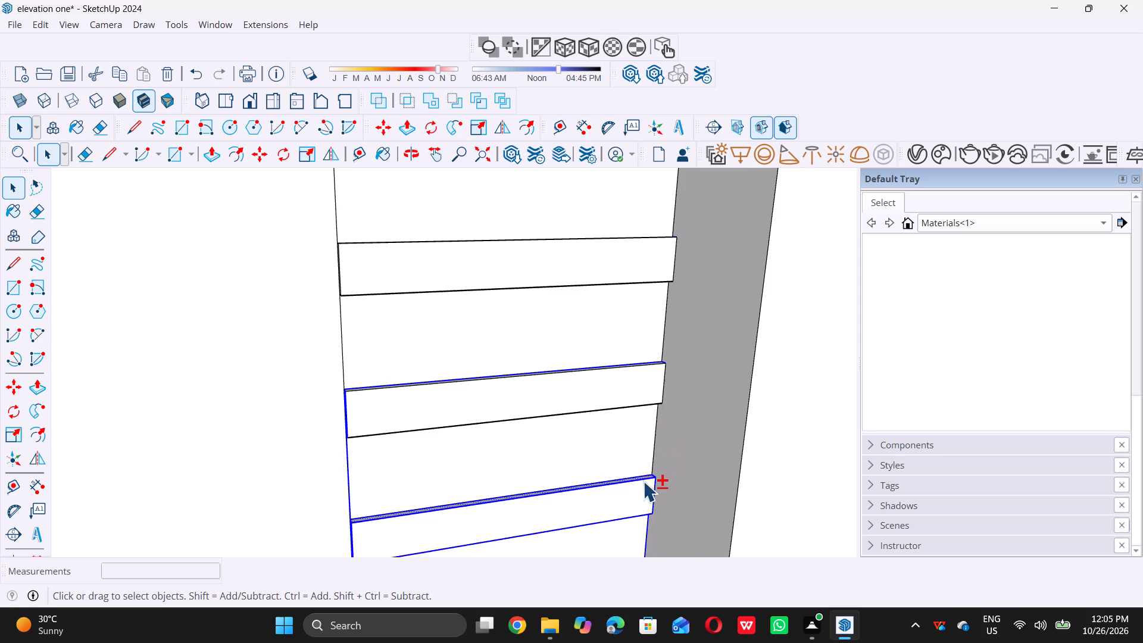
shift+click(643, 481)
Deselect the remaining top edge of the upper of these bands, plus its inner side face, vertical edges and short corner edge.
shift+scroll(362, 376, up, 2)
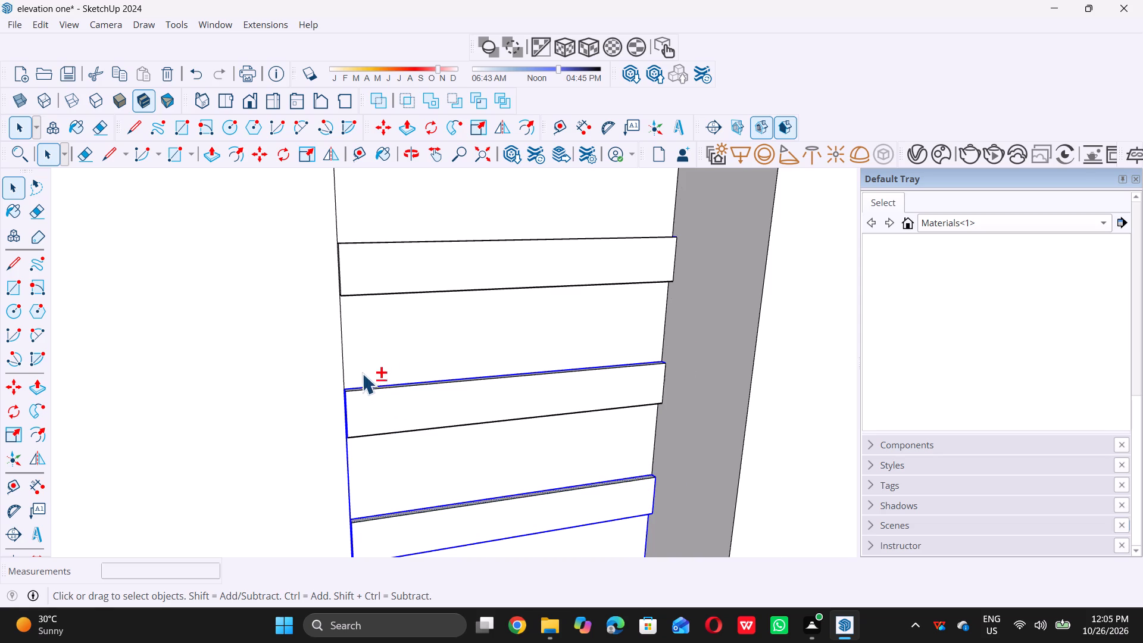
shift+scroll(362, 373, up, 8)
shift+click(376, 405)
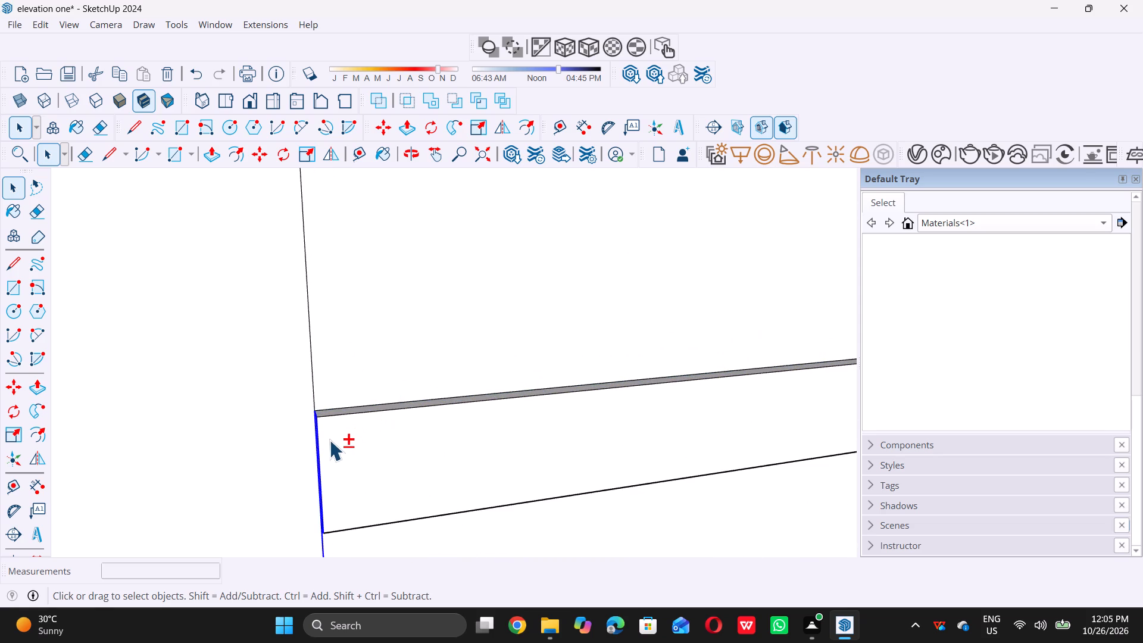
shift+click(316, 450)
shift+scroll(313, 454, up, 13)
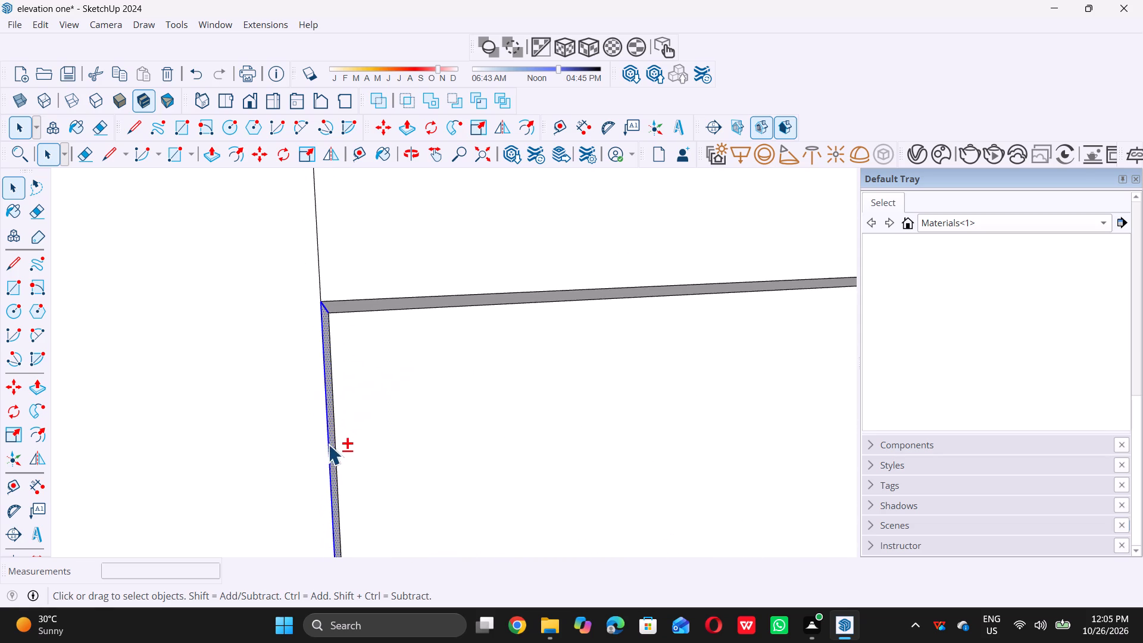
shift+click(333, 438)
shift+click(324, 430)
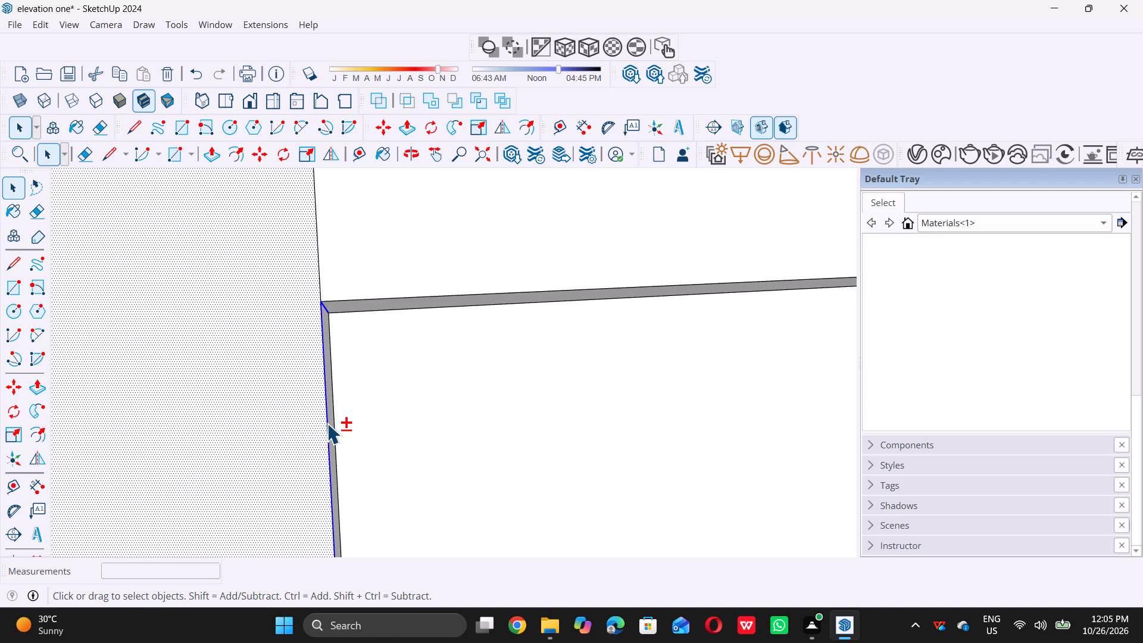
shift+click(327, 423)
shift+click(285, 411)
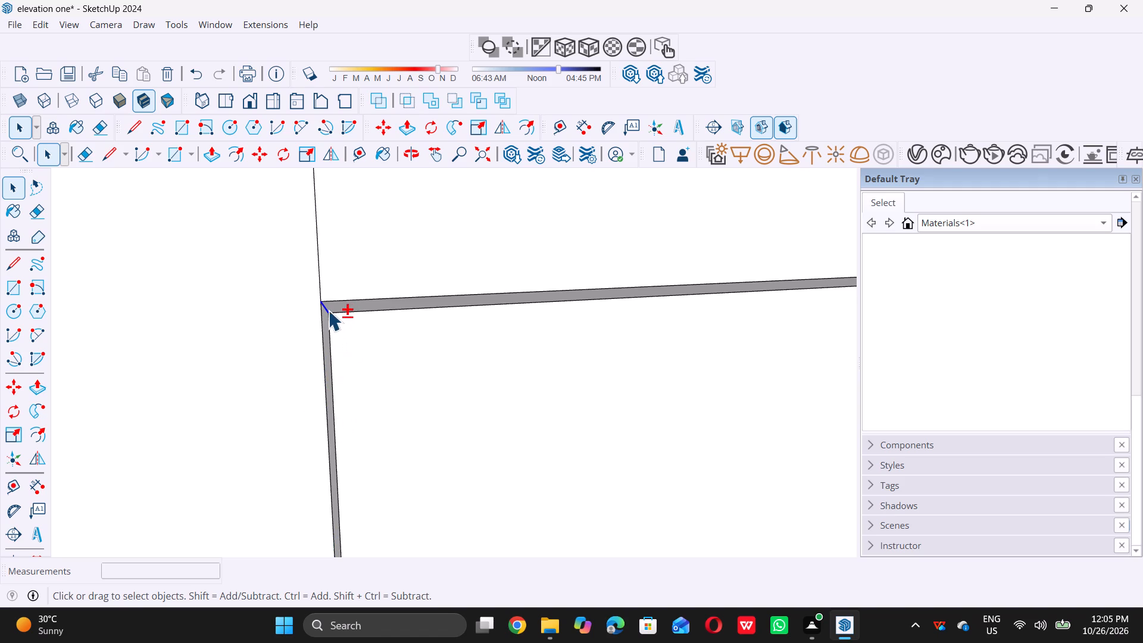
shift+click(326, 310)
Examine the whole building from the front and side to review what is still selected on the banded strip and upper storeys.
shift+scroll(343, 317, down, 5)
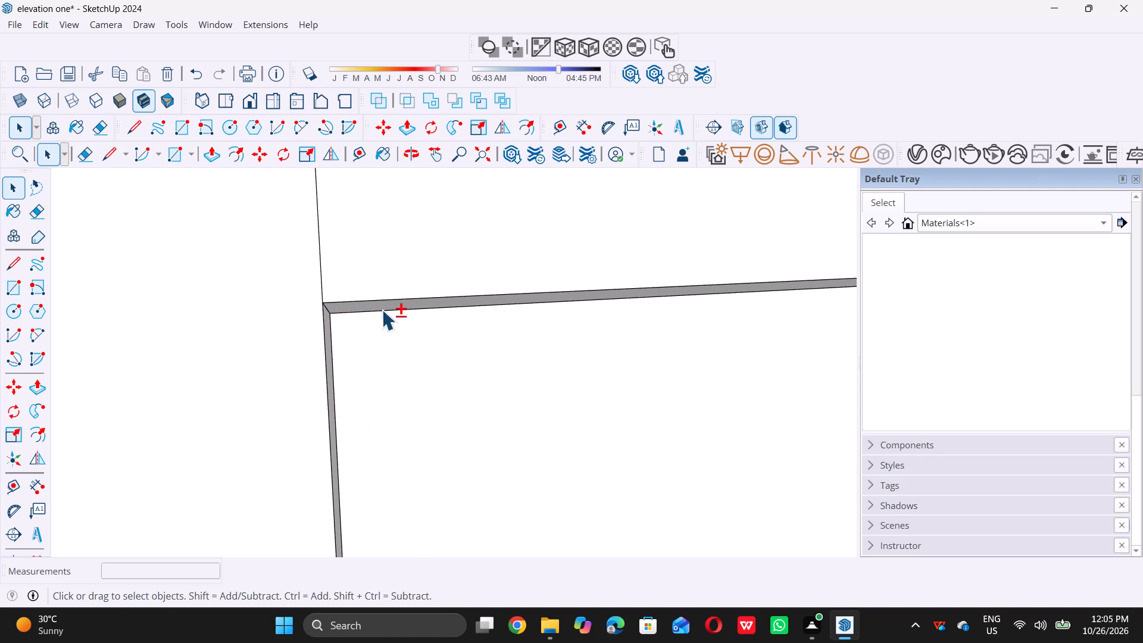
shift+scroll(382, 310, down, 13)
shift+scroll(508, 333, down, 20)
shift+scroll(508, 333, down, 6)
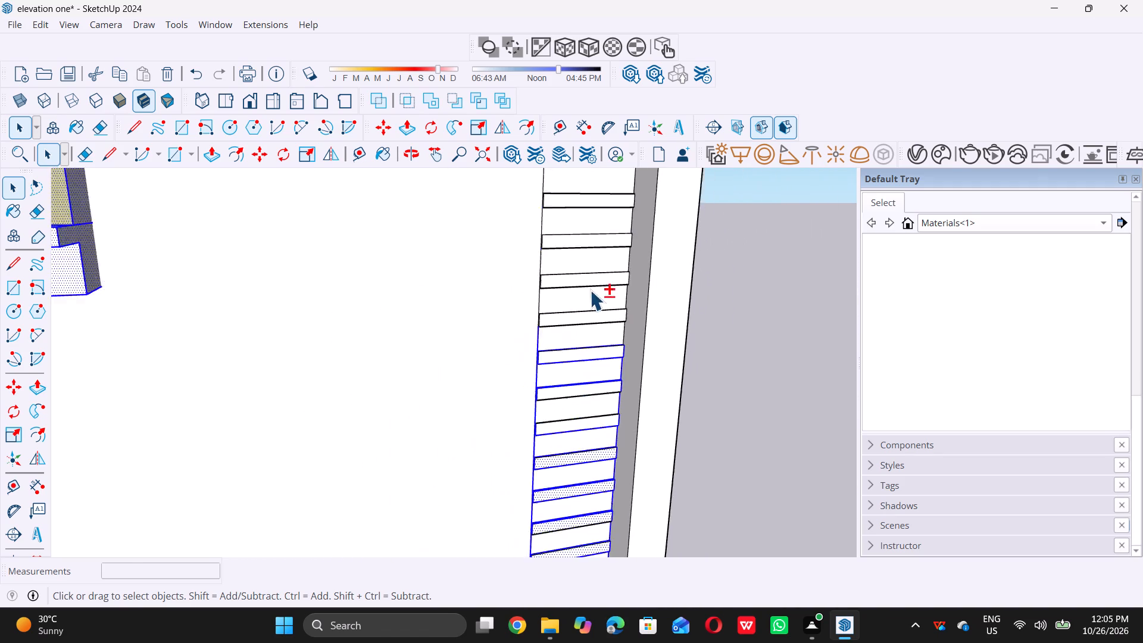
shift+scroll(590, 290, down, 14)
shift+scroll(596, 364, down, 6)
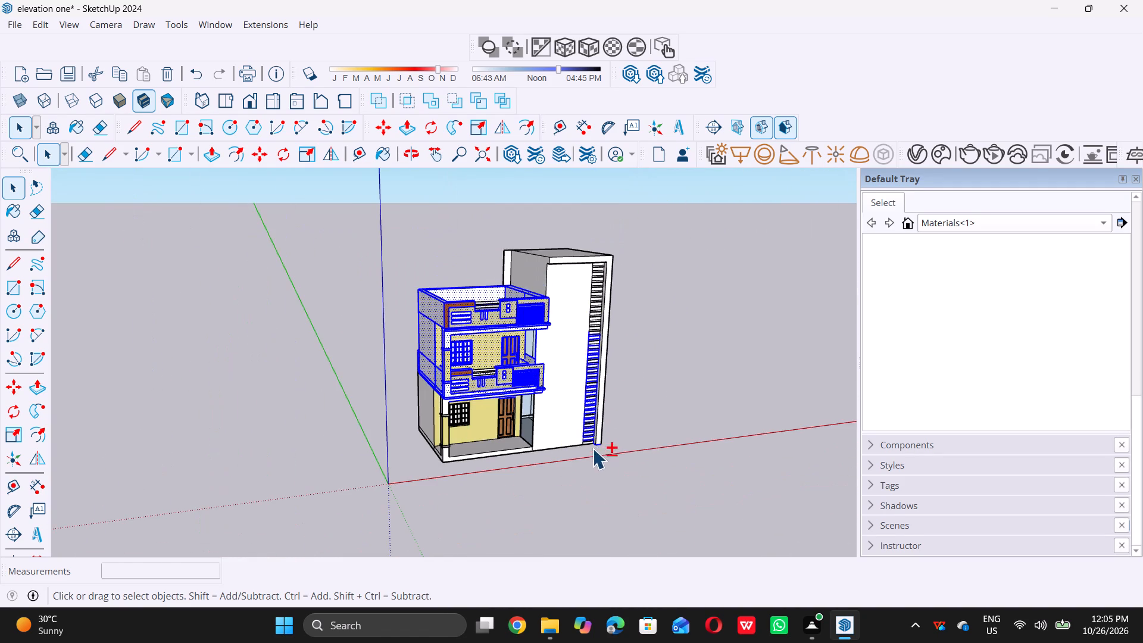
shift+scroll(591, 439, up, 13)
shift+scroll(588, 426, down, 12)
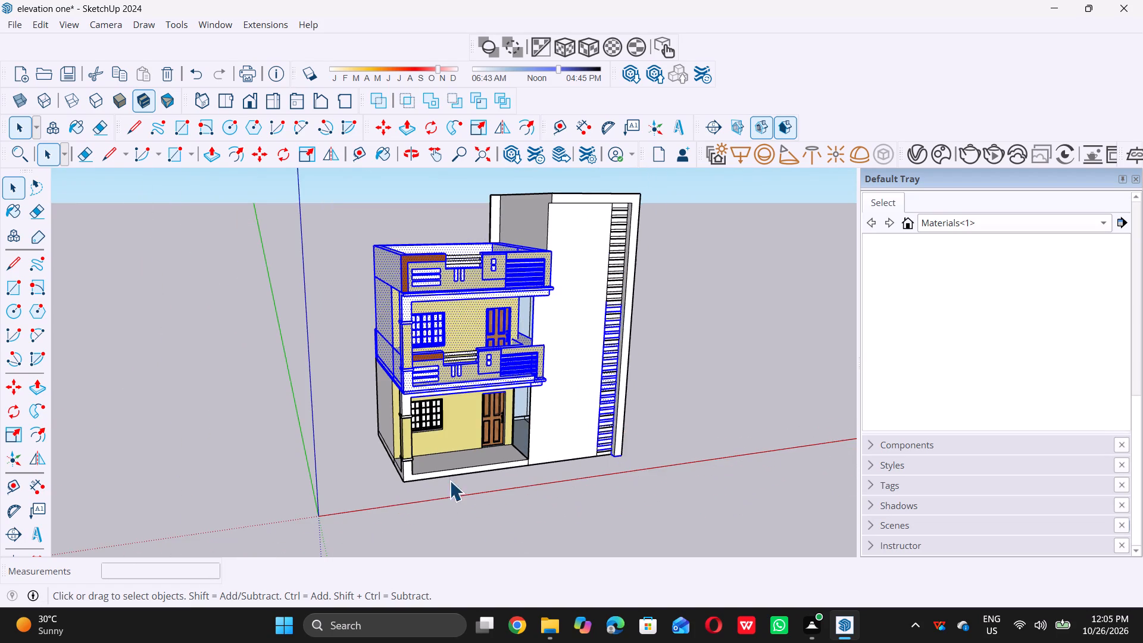
middle_drag(373, 411, 620, 430)
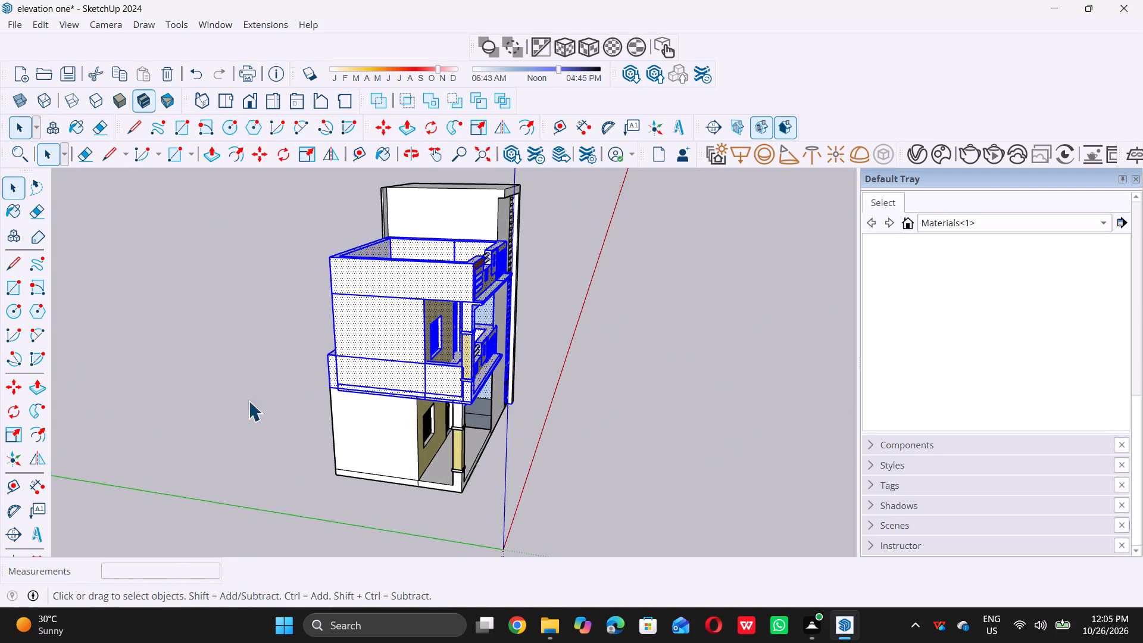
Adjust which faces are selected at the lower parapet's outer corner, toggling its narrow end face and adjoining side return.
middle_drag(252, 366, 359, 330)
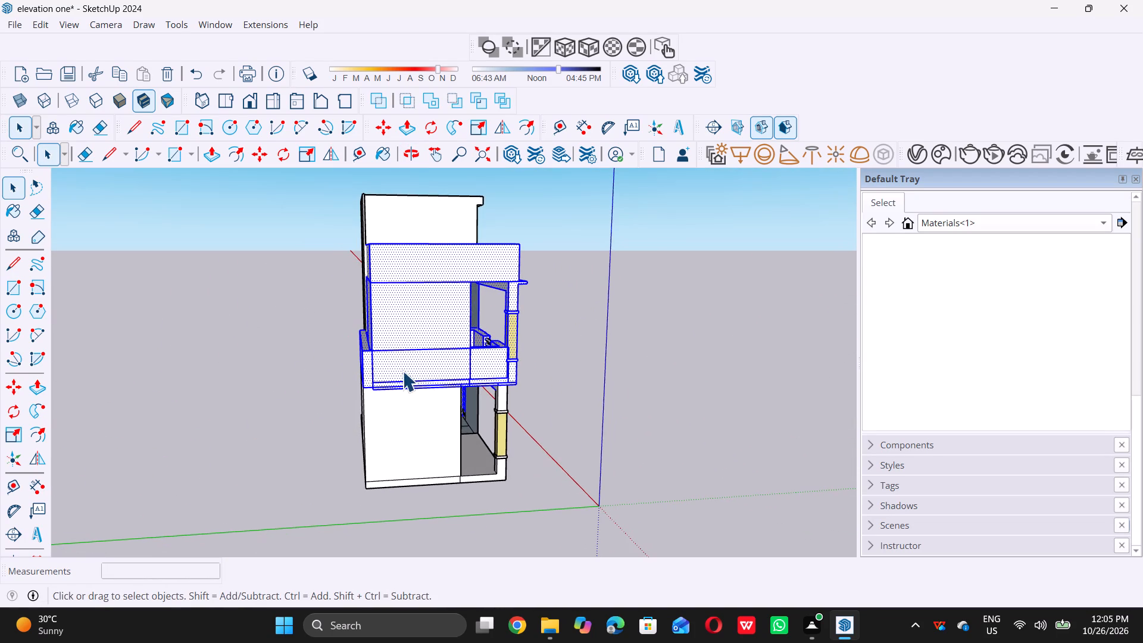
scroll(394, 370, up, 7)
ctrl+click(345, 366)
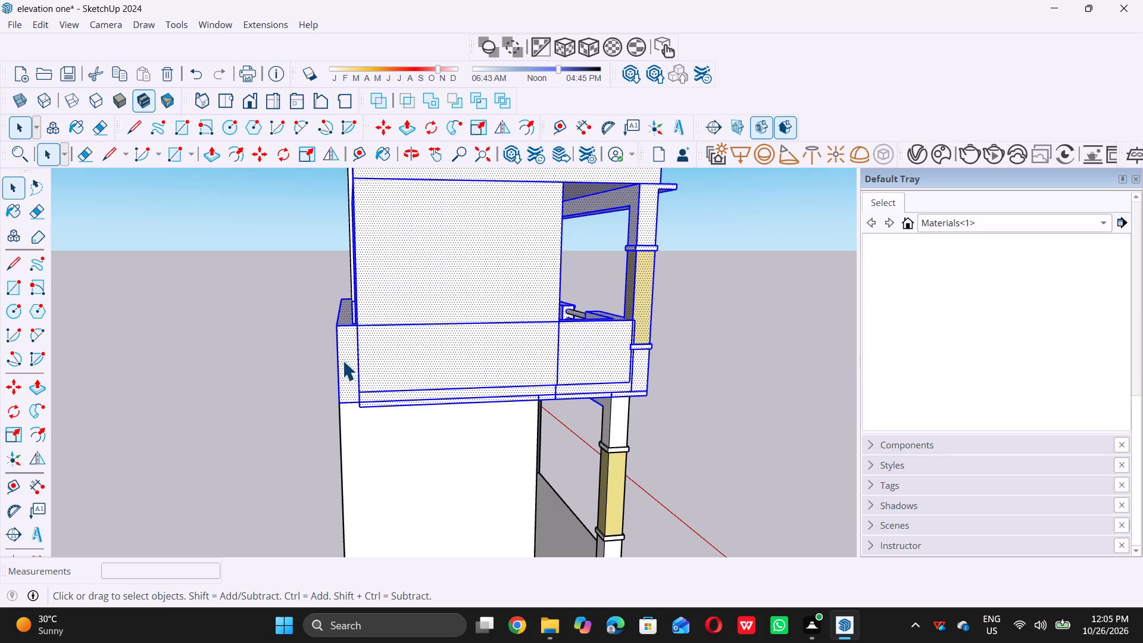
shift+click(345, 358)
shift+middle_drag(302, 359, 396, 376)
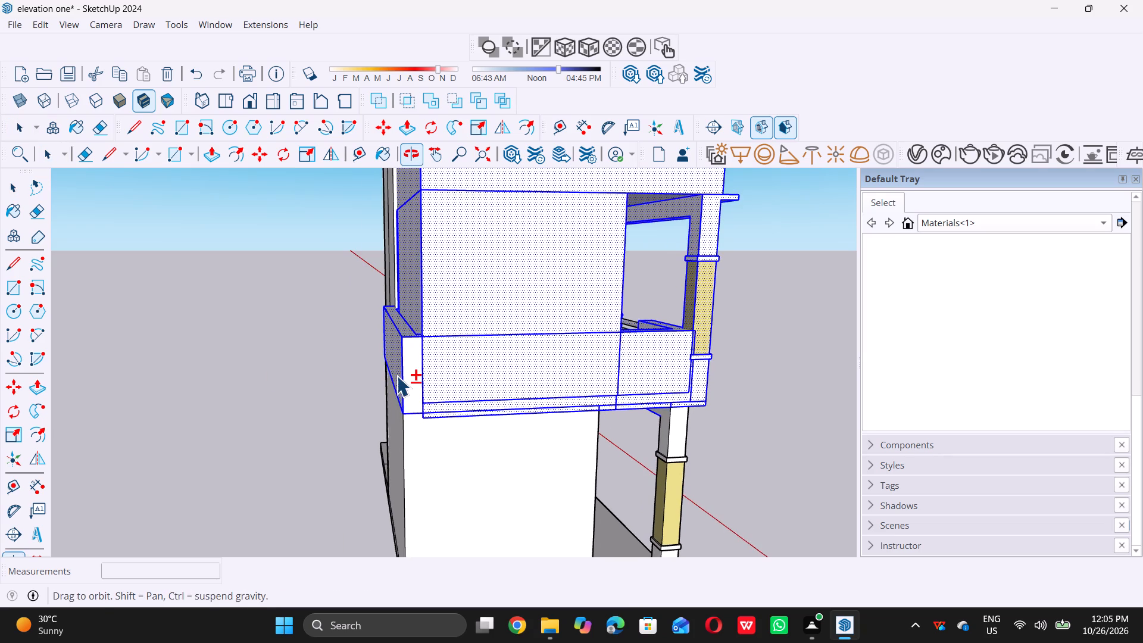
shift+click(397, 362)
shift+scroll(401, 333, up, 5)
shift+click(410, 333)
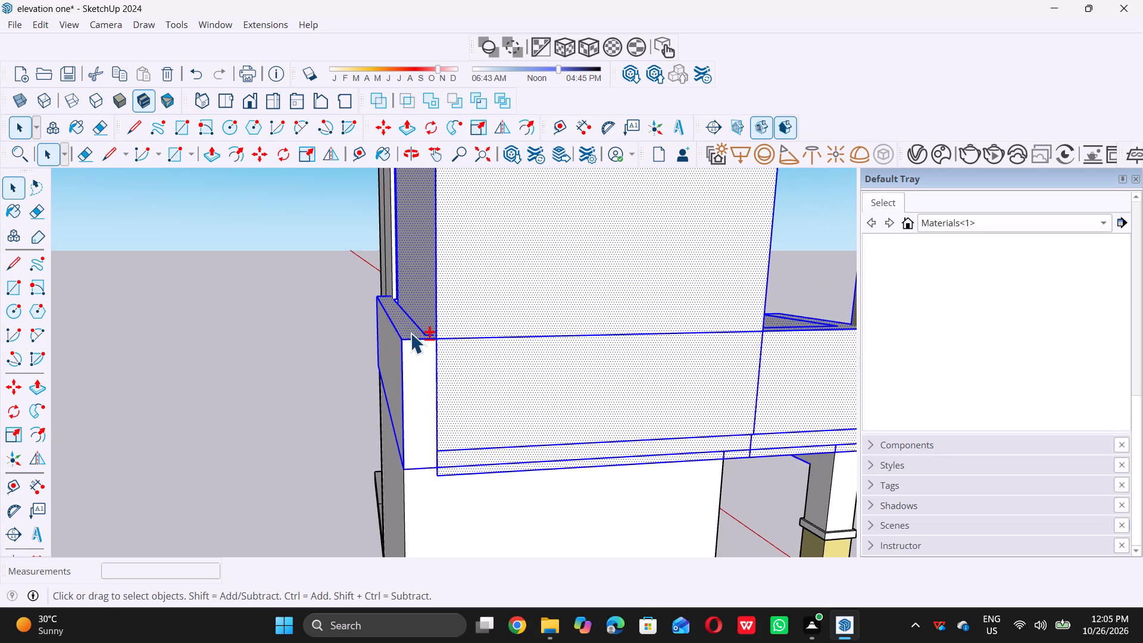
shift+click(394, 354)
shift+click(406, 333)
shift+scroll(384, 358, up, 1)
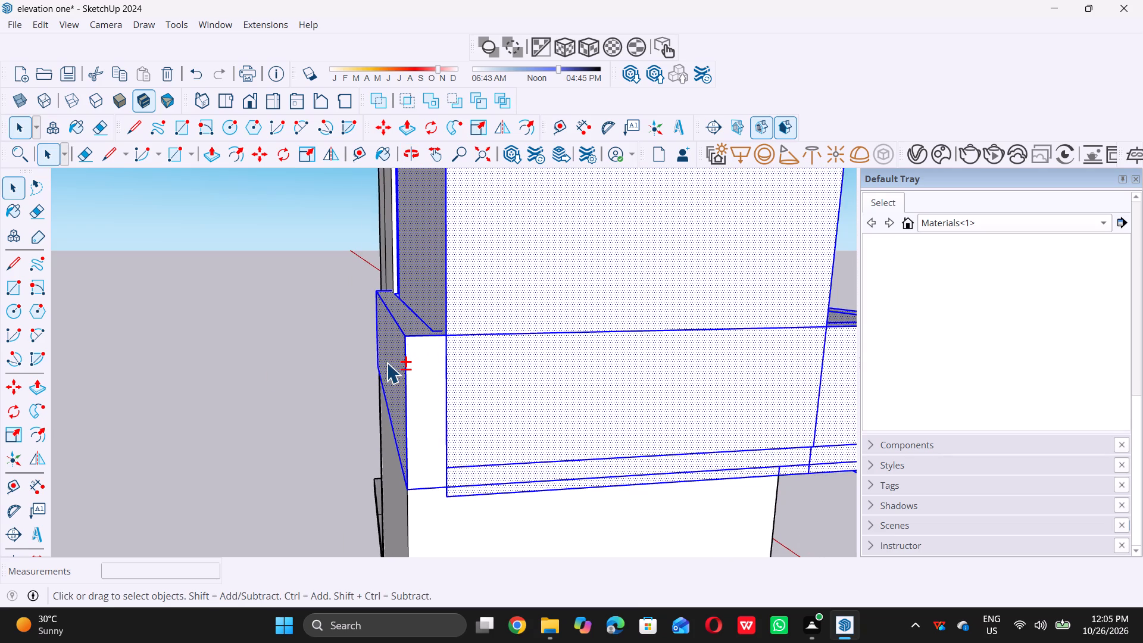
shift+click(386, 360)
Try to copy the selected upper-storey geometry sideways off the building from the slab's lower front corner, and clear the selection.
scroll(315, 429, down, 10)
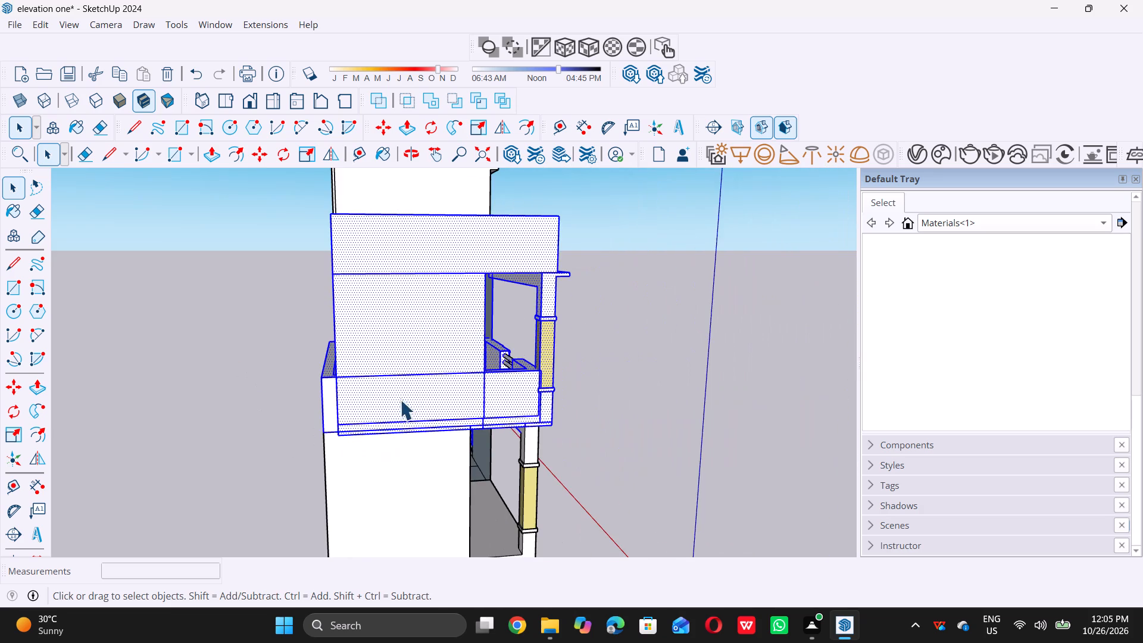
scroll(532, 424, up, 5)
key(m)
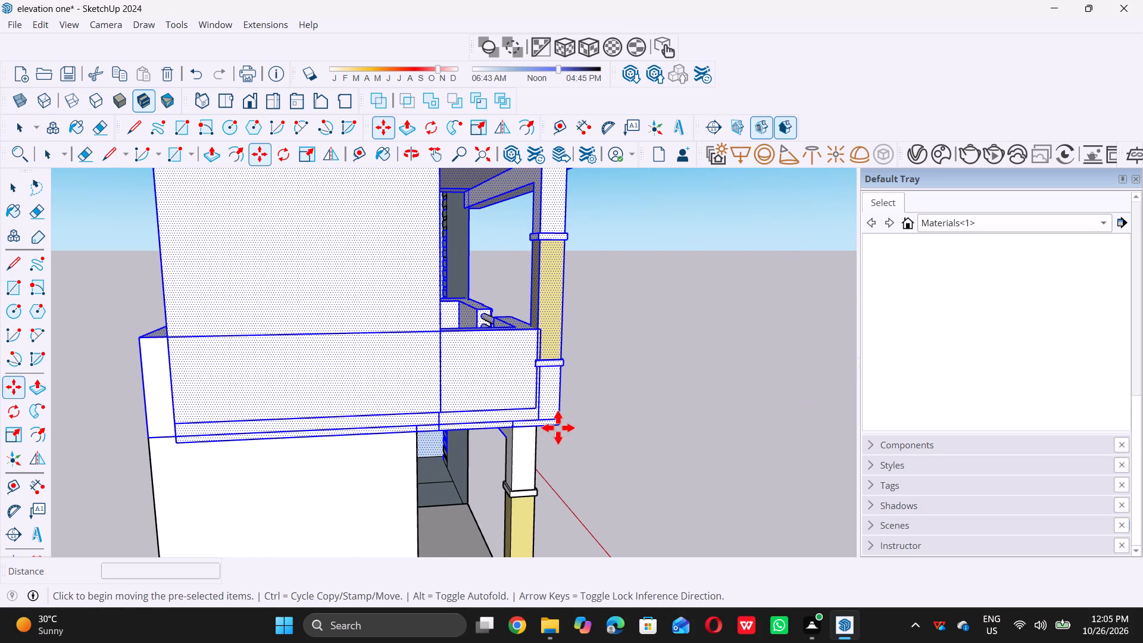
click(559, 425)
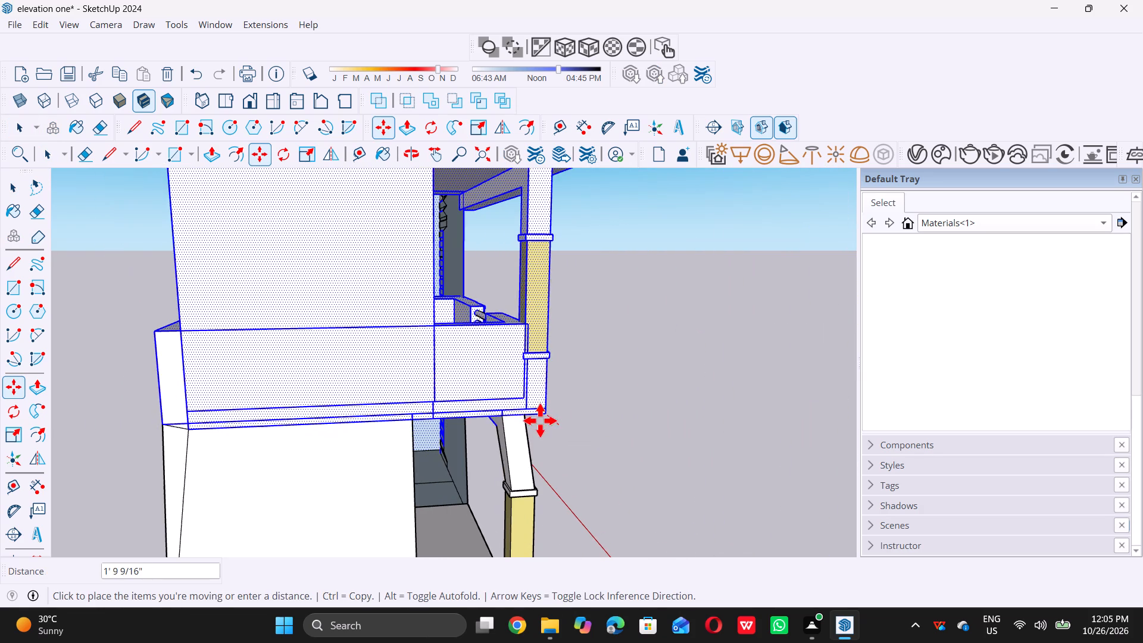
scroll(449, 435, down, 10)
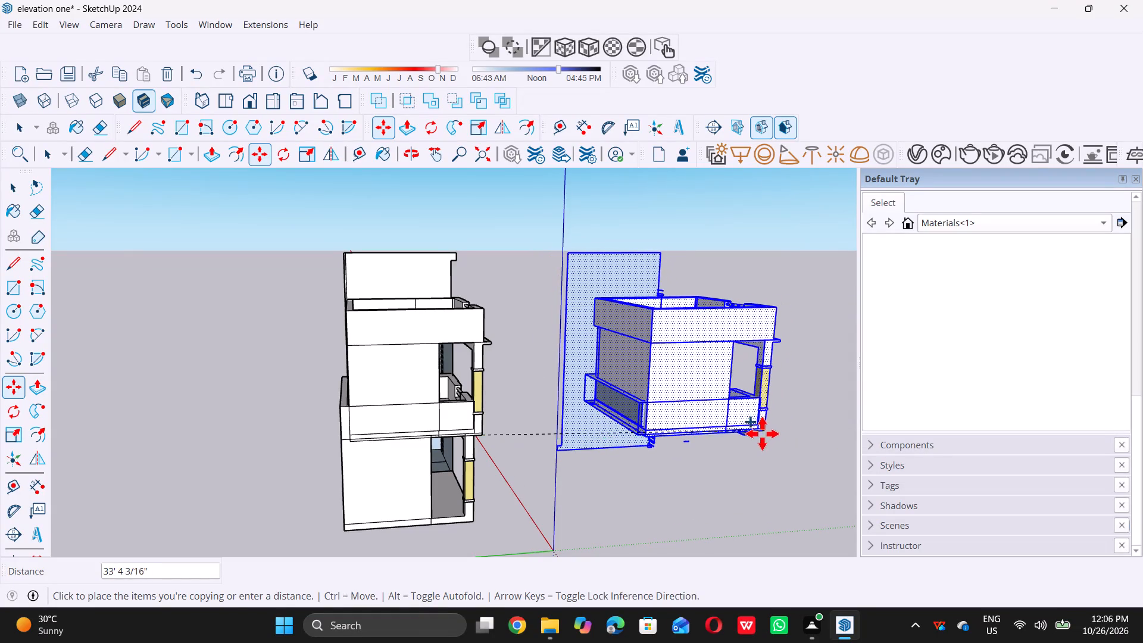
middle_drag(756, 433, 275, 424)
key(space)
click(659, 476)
Examine the building from its side, rear and front, including a close look at the banded strip on the tall block.
scroll(567, 495, down, 4)
middle_drag(430, 389, 762, 361)
scroll(762, 361, up, 1)
middle_drag(236, 477, 475, 468)
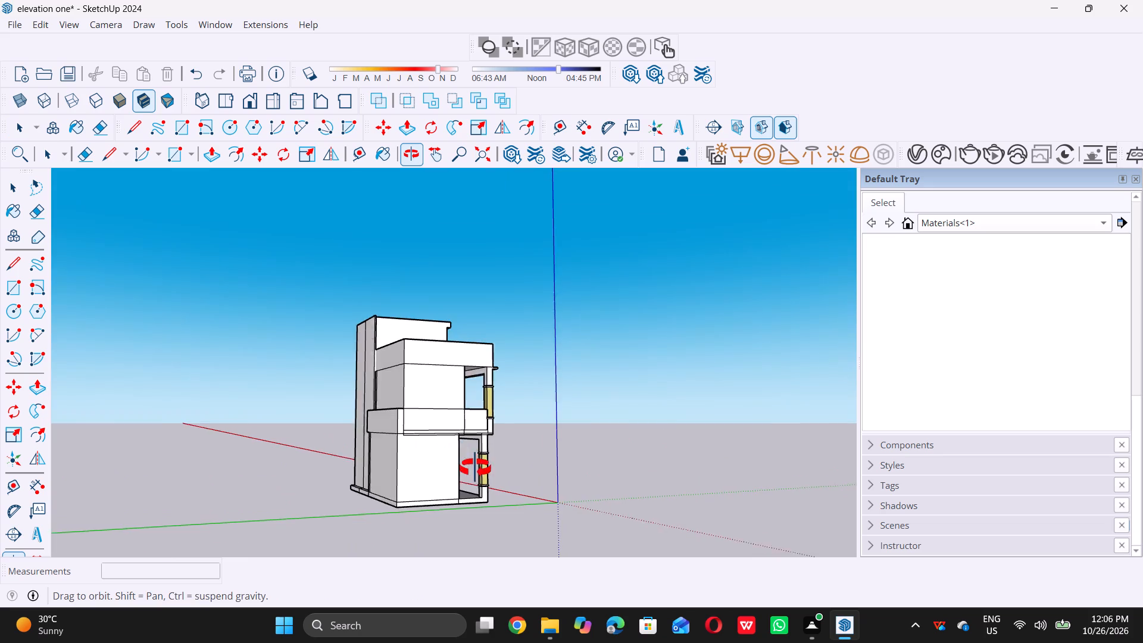
middle_drag(475, 468, 421, 555)
scroll(396, 454, up, 6)
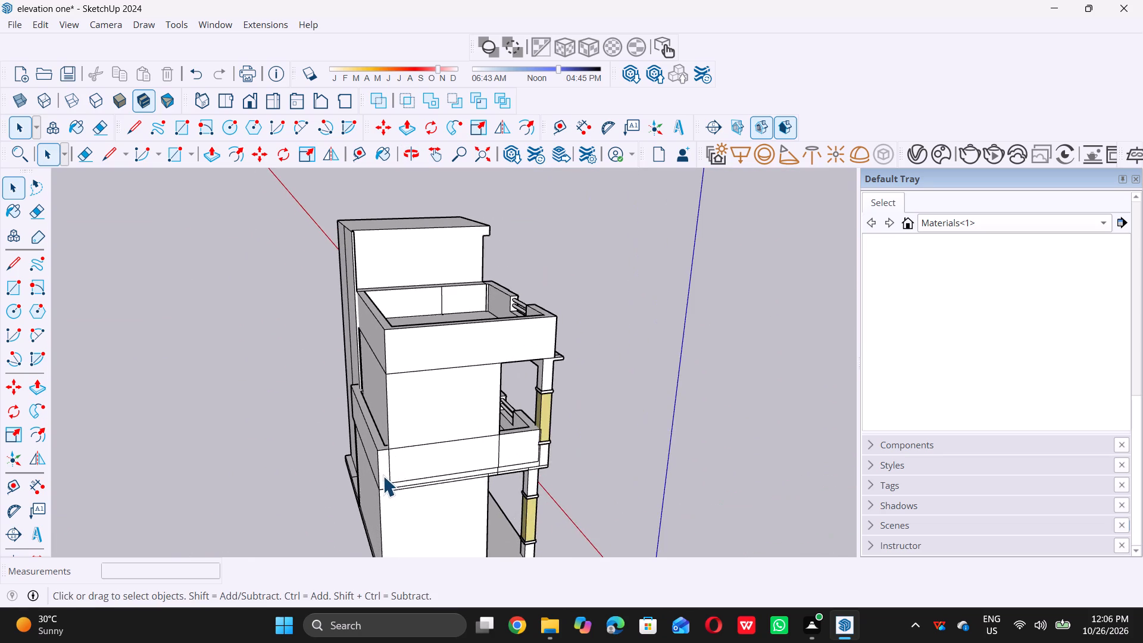
scroll(381, 476, up, 4)
scroll(380, 483, down, 4)
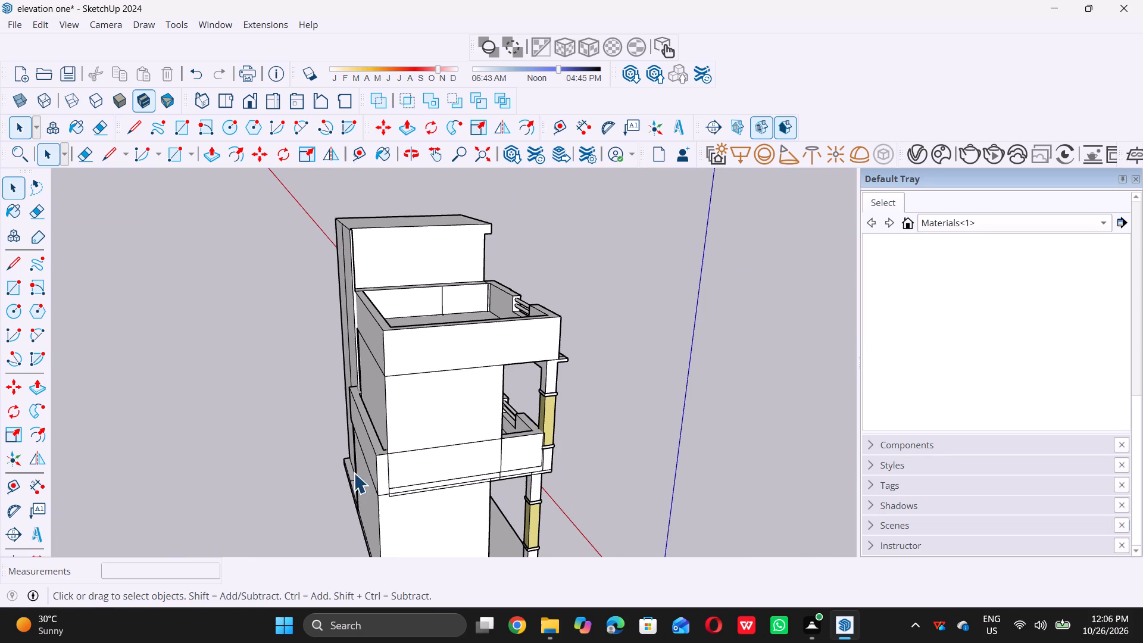
middle_drag(366, 391, 571, 411)
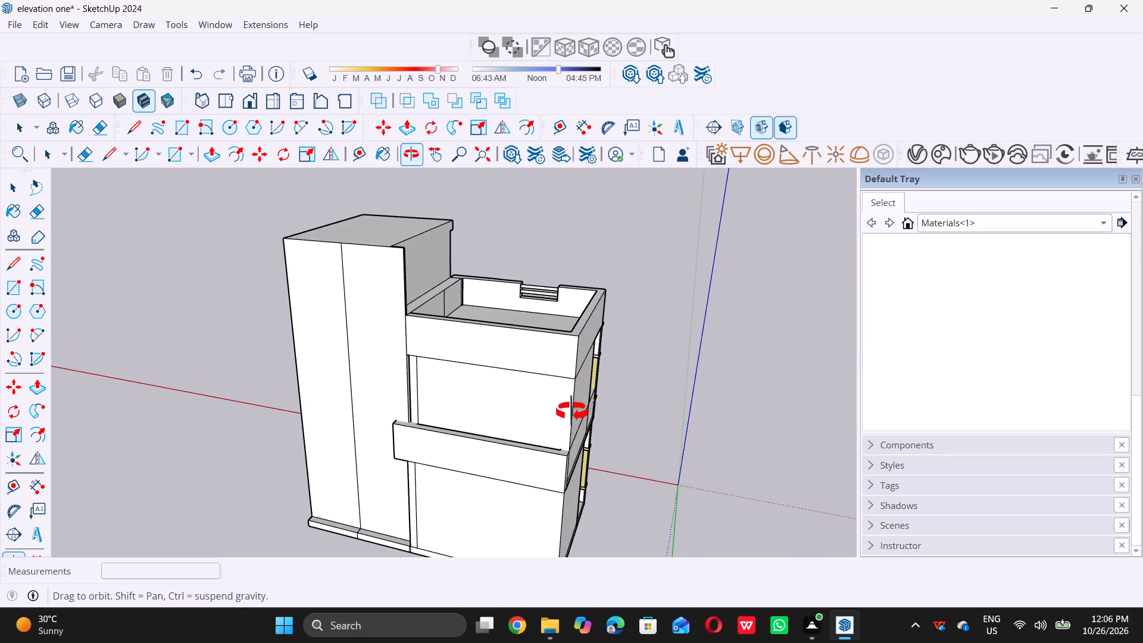
middle_drag(571, 411, 0, 369)
middle_drag(571, 416, 370, 363)
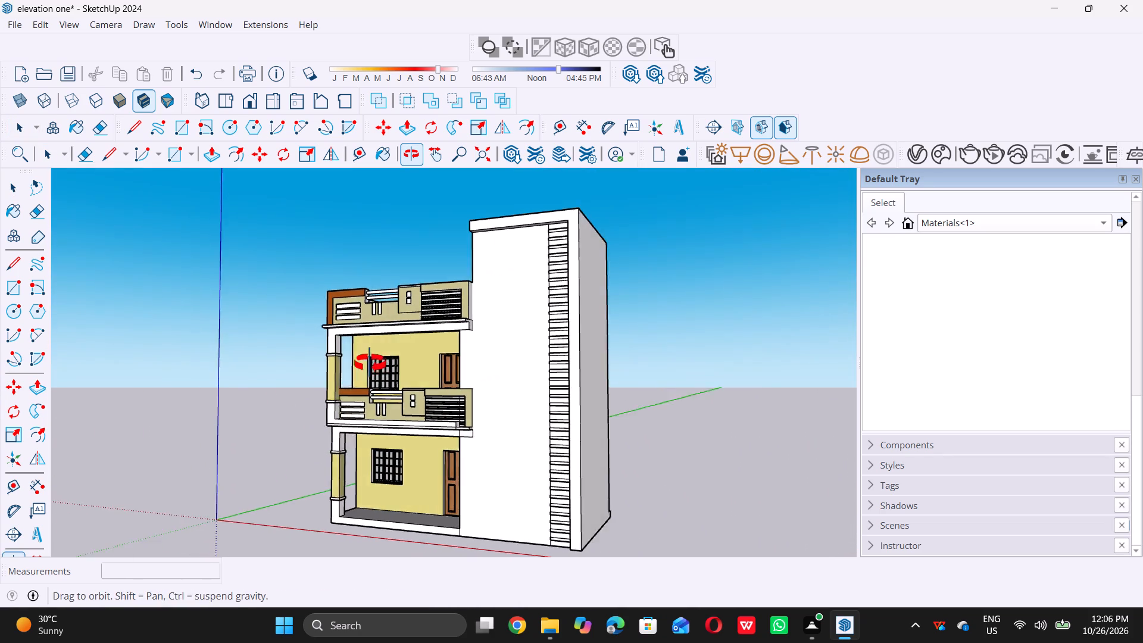
middle_drag(370, 363, 395, 376)
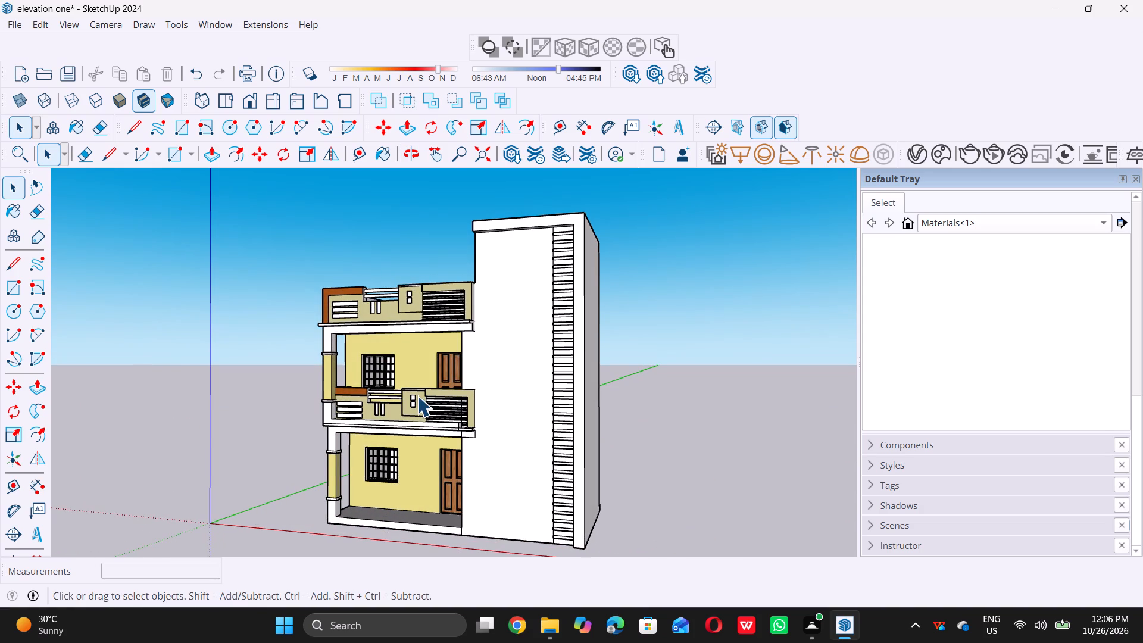
scroll(416, 397, down, 3)
middle_drag(429, 411, 494, 402)
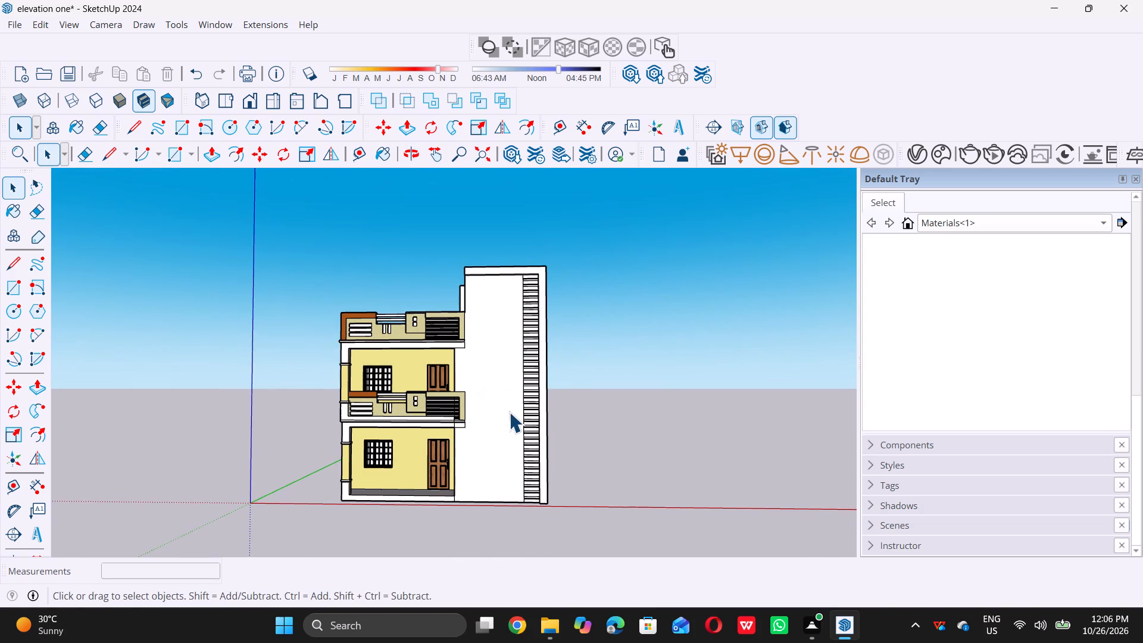
scroll(513, 475, up, 14)
scroll(520, 481, down, 7)
scroll(519, 478, up, 7)
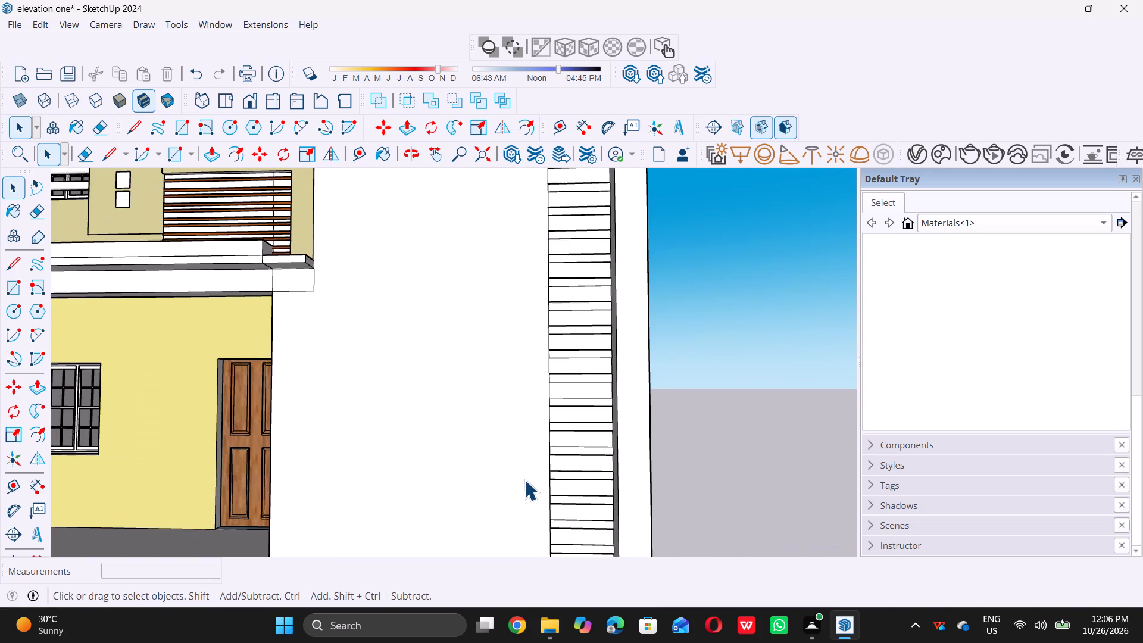
scroll(527, 476, down, 19)
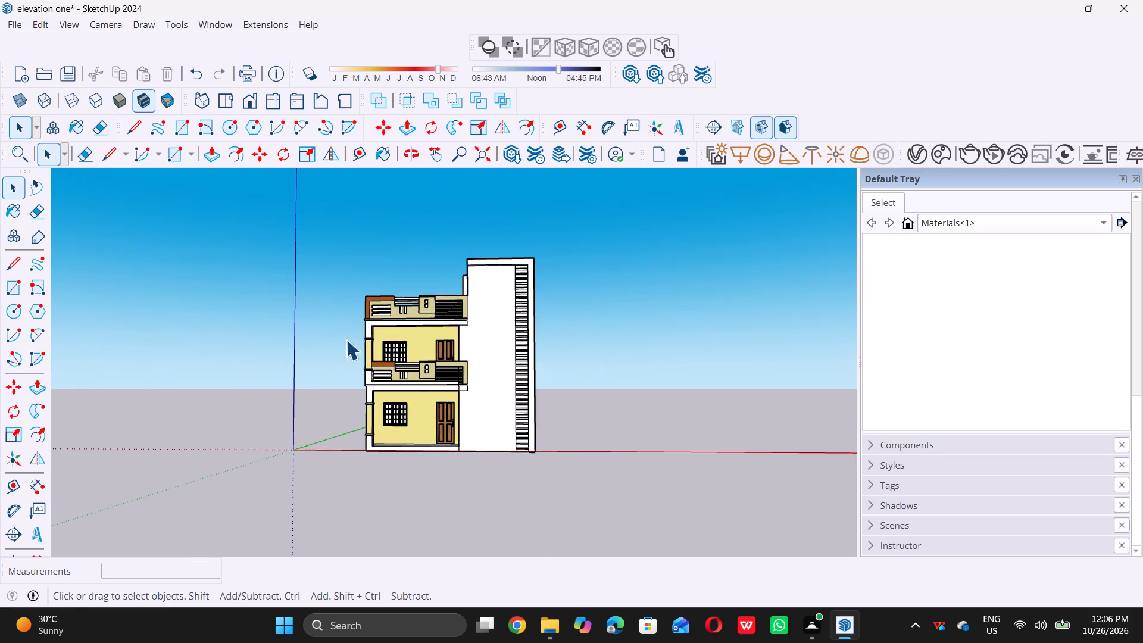
Examine the roof terrace from above and the overall front elevation from several angles.
middle_drag(346, 341, 852, 604)
scroll(347, 341, down, 1)
middle_drag(464, 406, 201, 376)
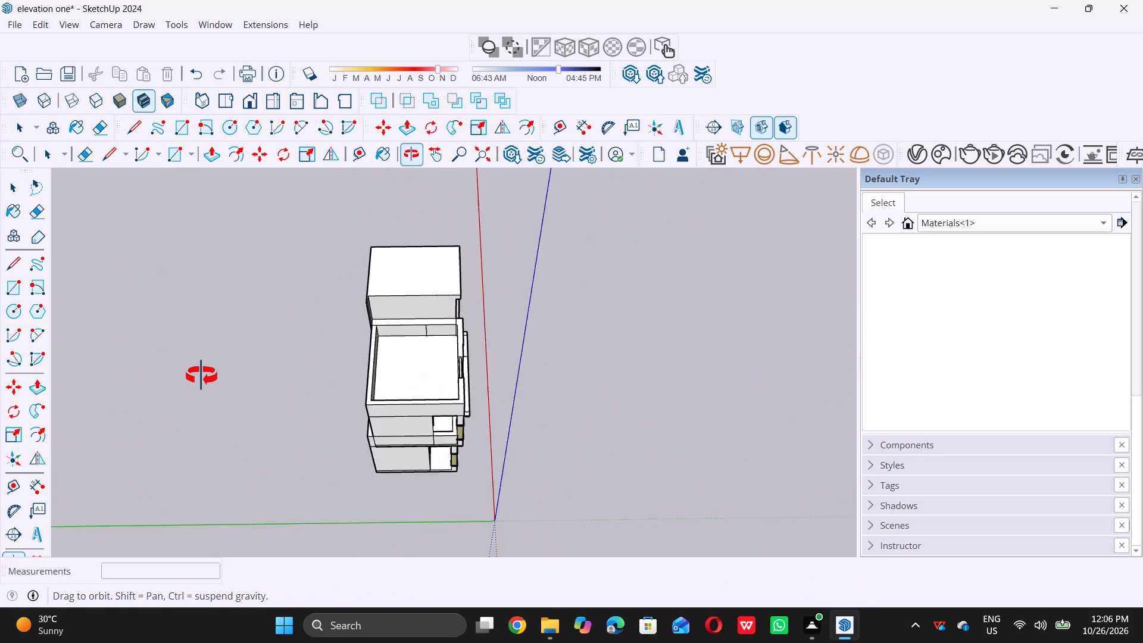
middle_drag(201, 376, 180, 380)
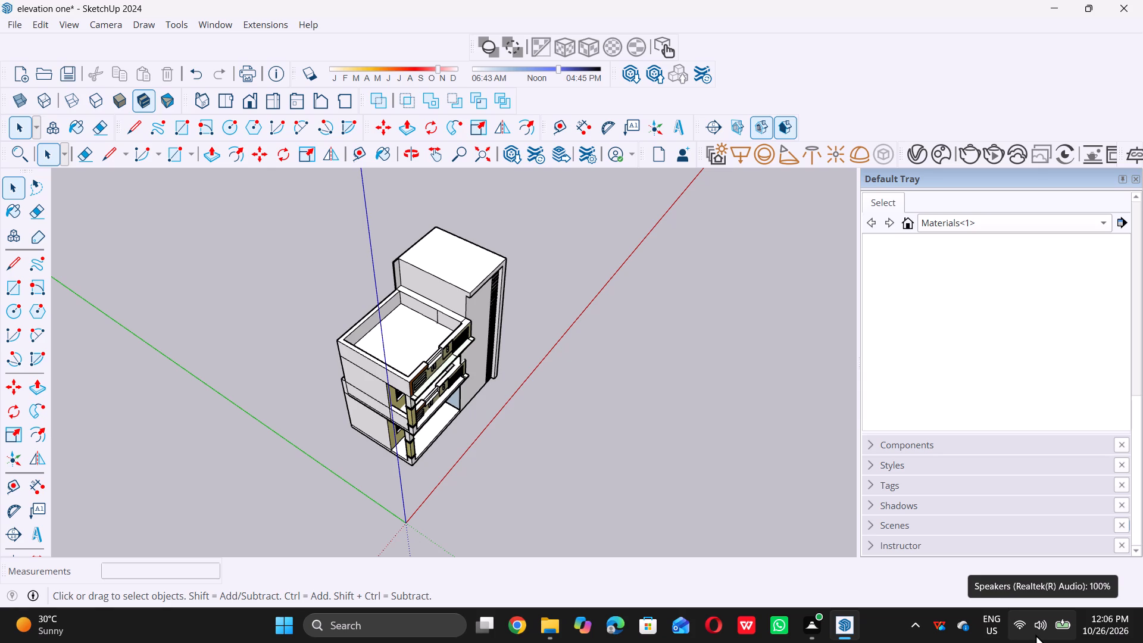
scroll(495, 330, down, 1)
middle_drag(492, 327, 345, 274)
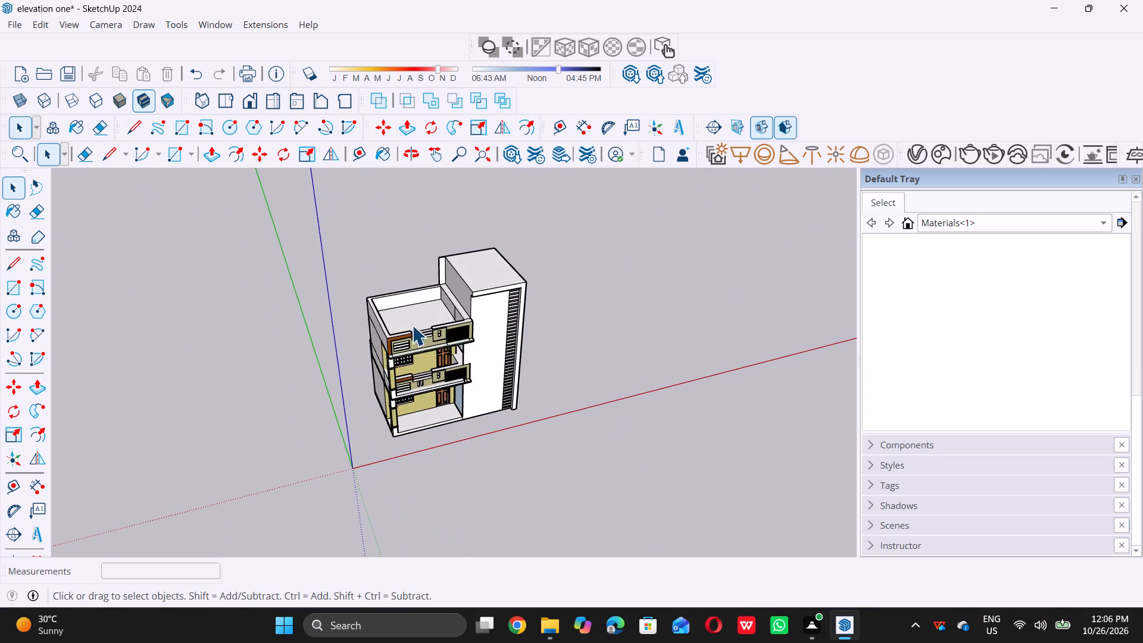
middle_drag(413, 341, 380, 249)
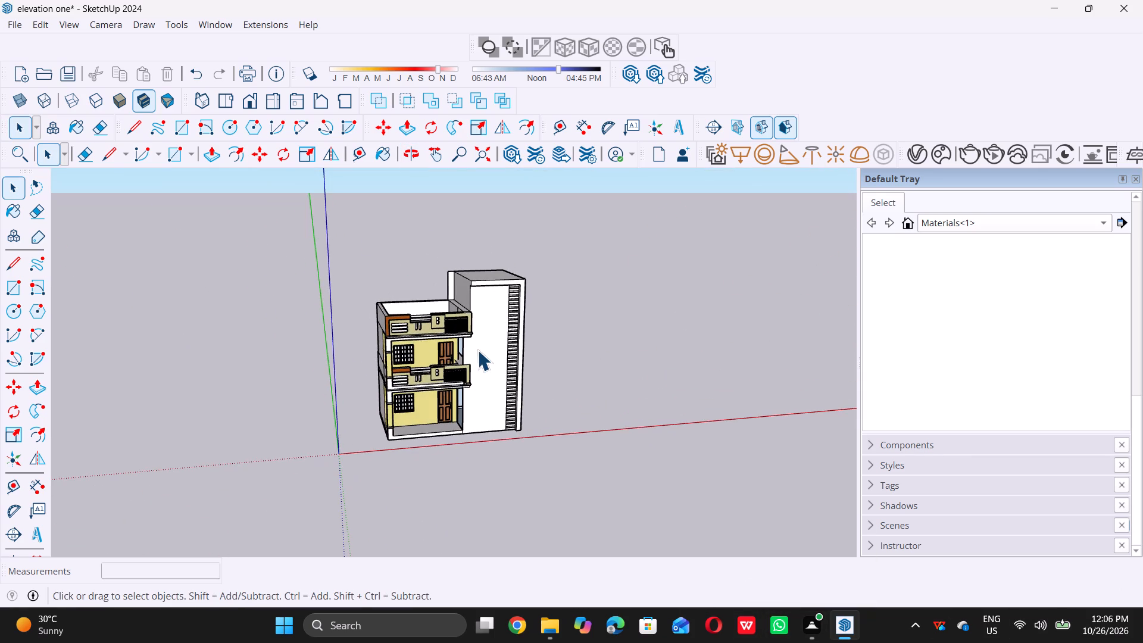
scroll(487, 341, up, 1)
middle_drag(482, 330, 430, 299)
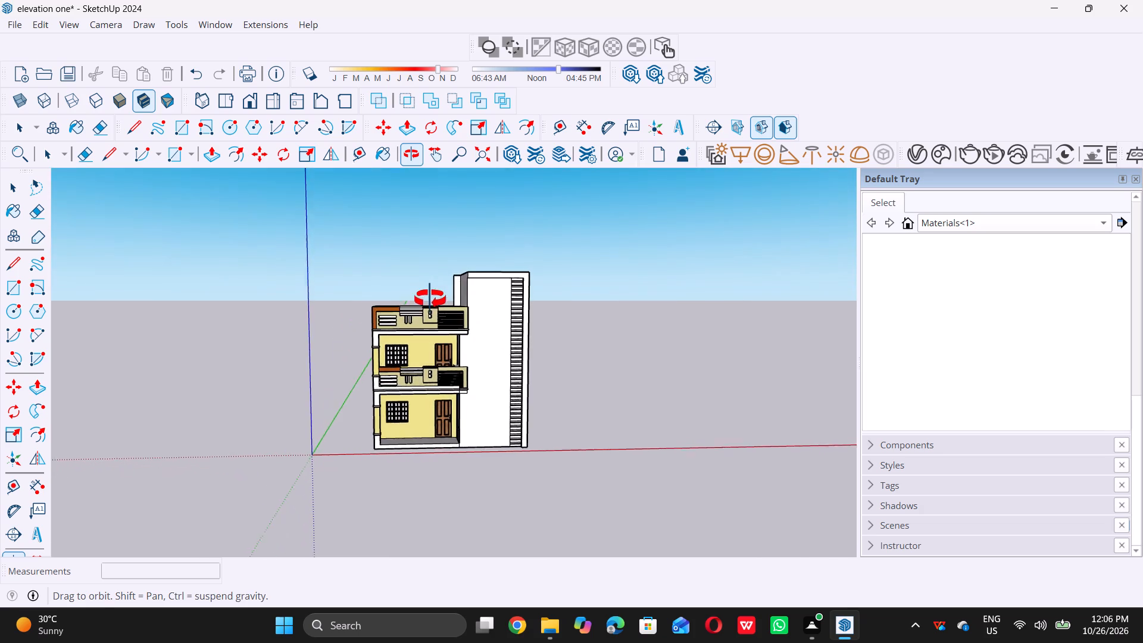
middle_drag(430, 299, 416, 301)
middle_drag(472, 350, 466, 347)
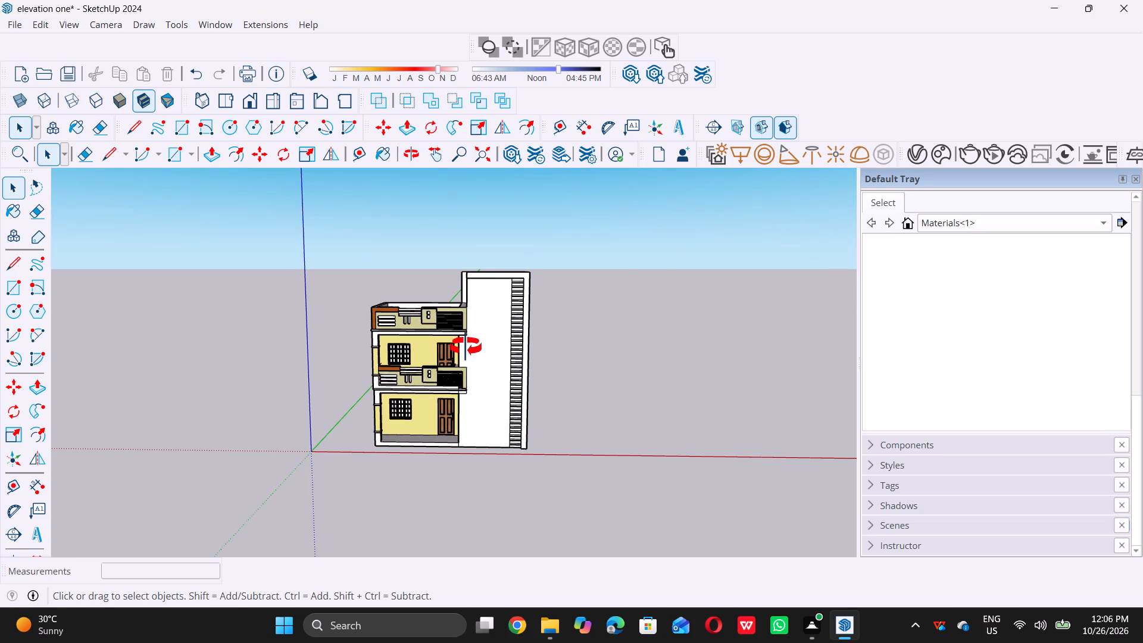
middle_drag(466, 347, 444, 317)
middle_drag(444, 334, 468, 317)
scroll(491, 321, up, 4)
middle_drag(485, 338, 520, 333)
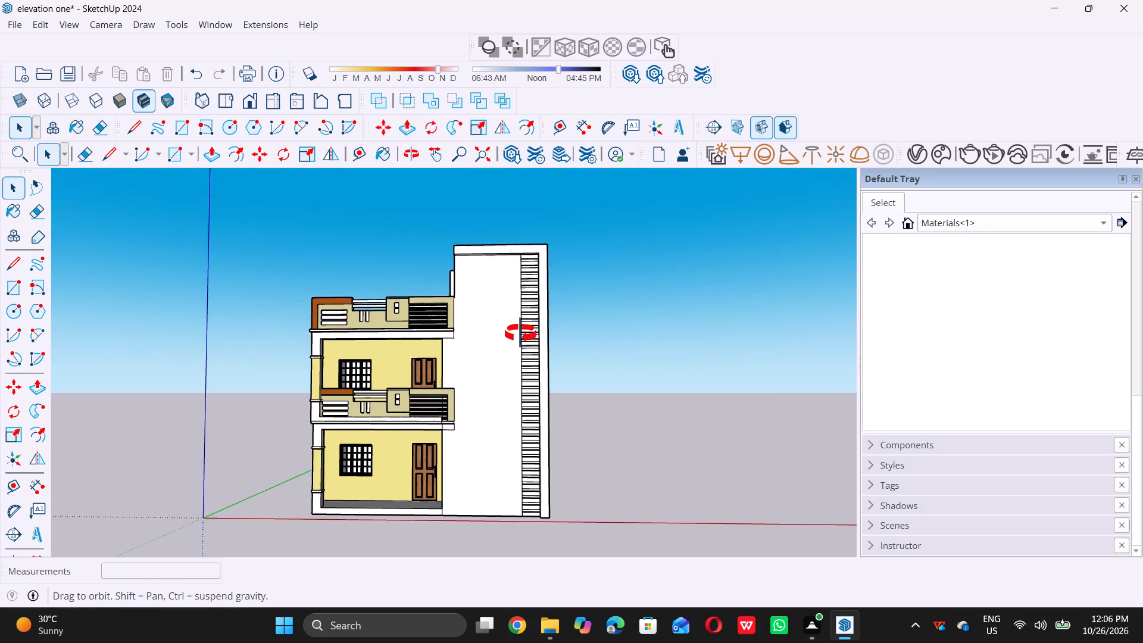
middle_drag(520, 333, 506, 338)
Examine the tall block's horizontal bands close up and their depth from the side, along with the front elevation.
scroll(506, 338, up, 6)
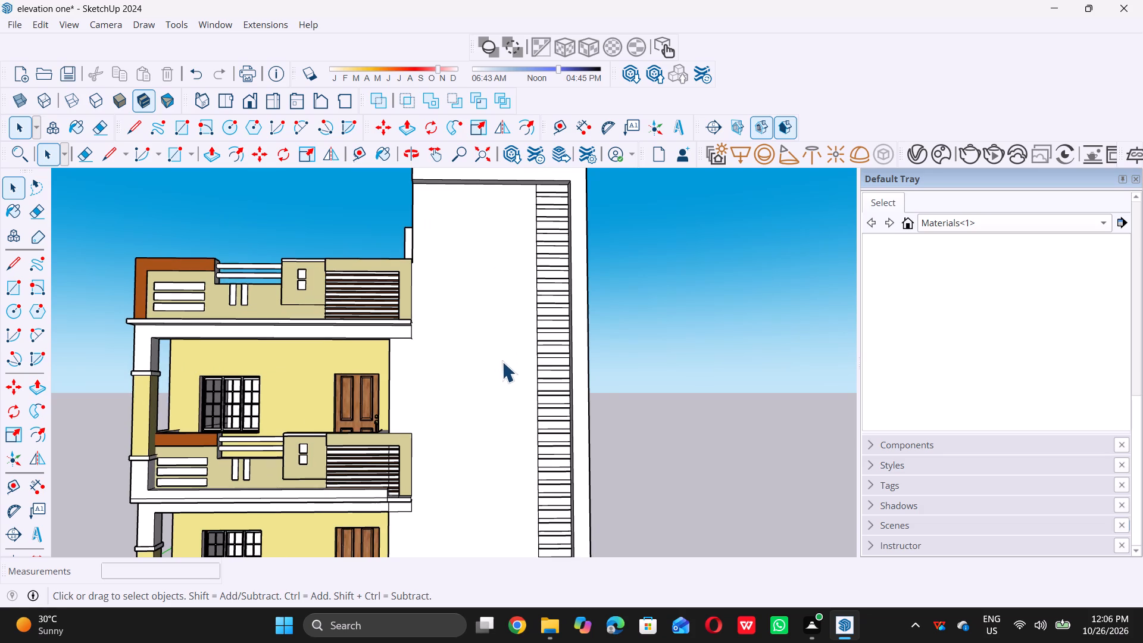
scroll(538, 349, up, 13)
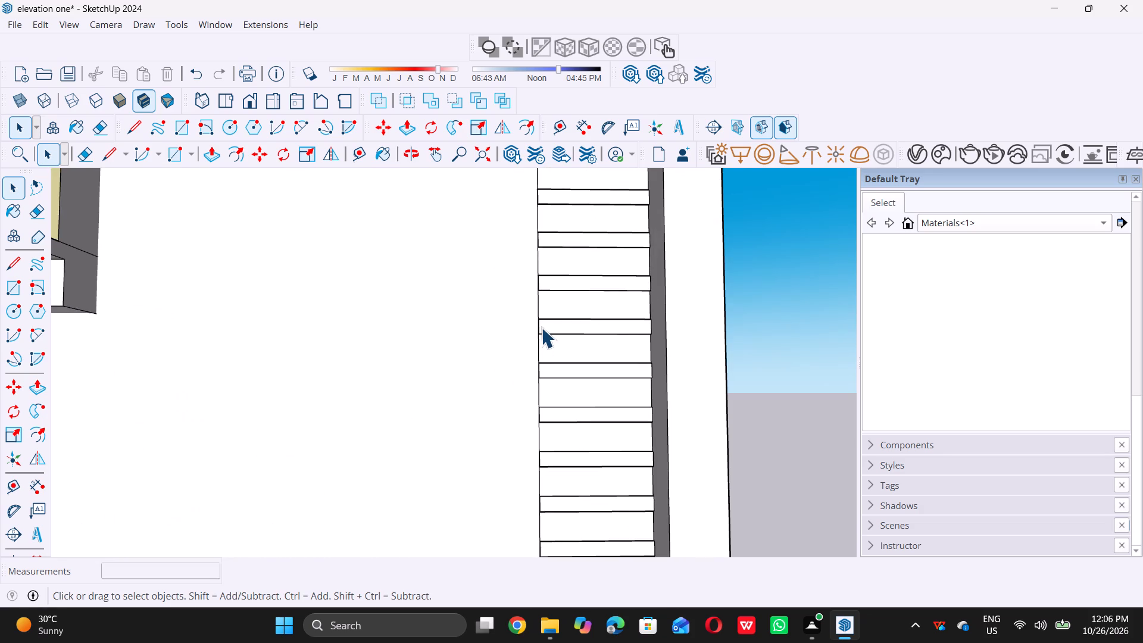
scroll(541, 327, up, 7)
scroll(521, 345, down, 7)
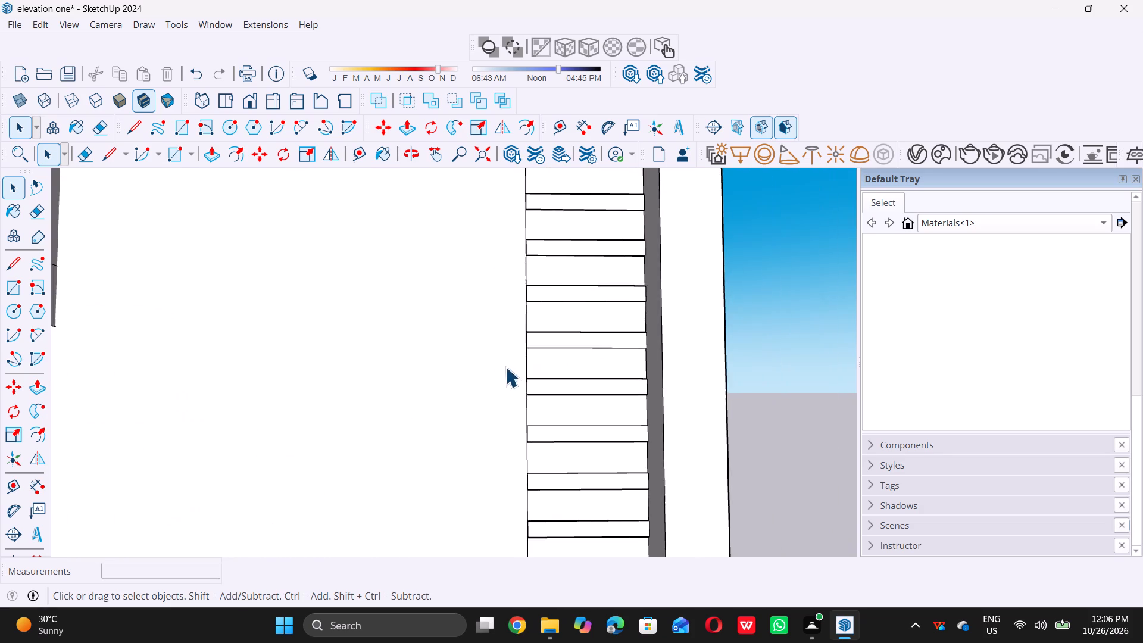
scroll(483, 377, down, 1)
middle_drag(488, 377, 744, 396)
scroll(502, 350, down, 2)
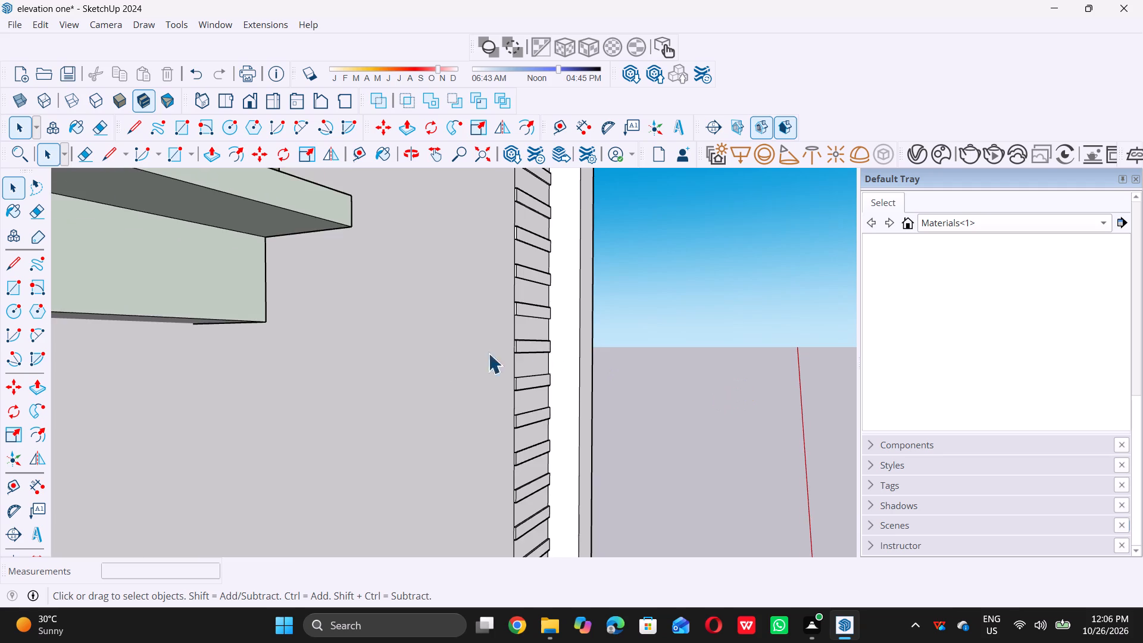
scroll(488, 353, down, 17)
scroll(492, 358, down, 6)
middle_drag(509, 377, 505, 377)
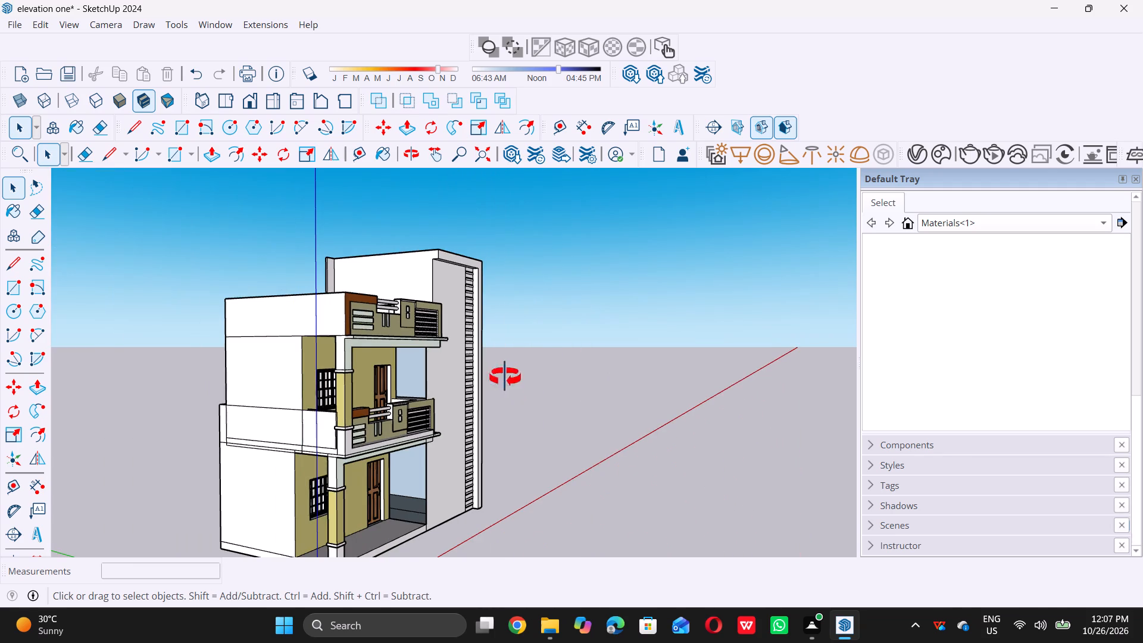
middle_drag(505, 377, 255, 391)
scroll(466, 332, up, 3)
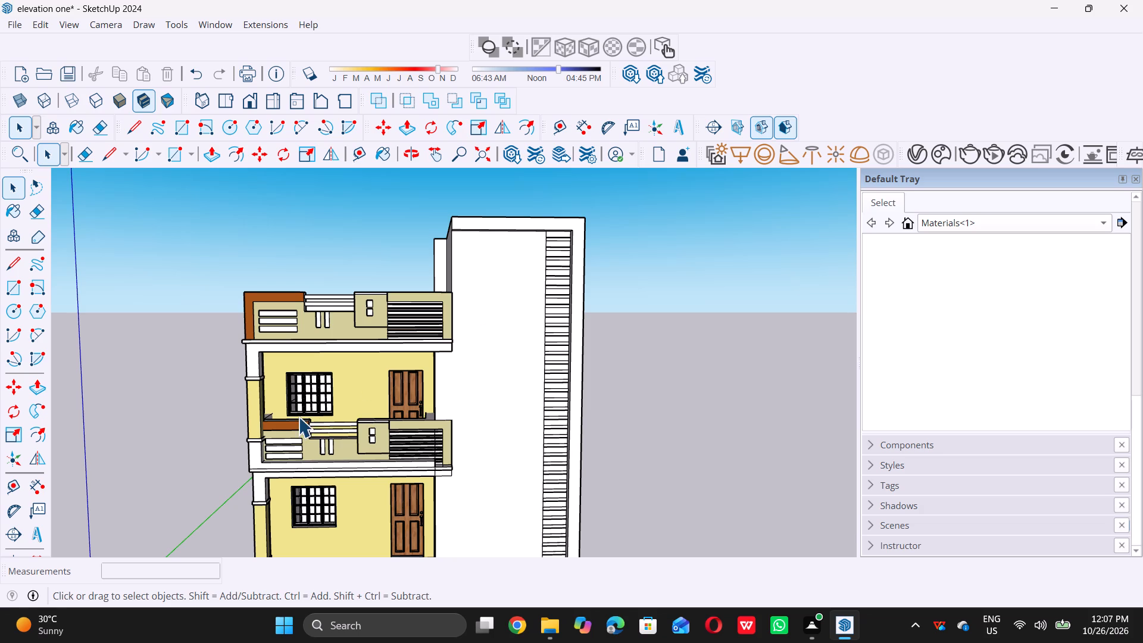
Load the brown paint already used on the parapet from the In Model materials.
scroll(319, 410, down, 6)
middle_drag(330, 389, 354, 361)
scroll(353, 364, up, 7)
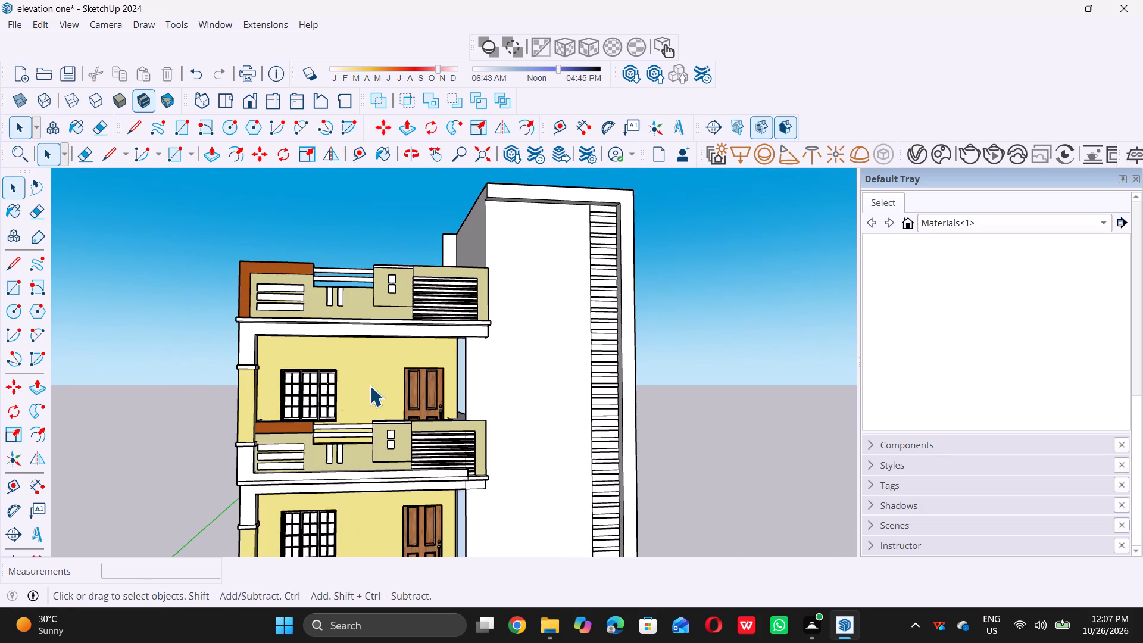
click(910, 223)
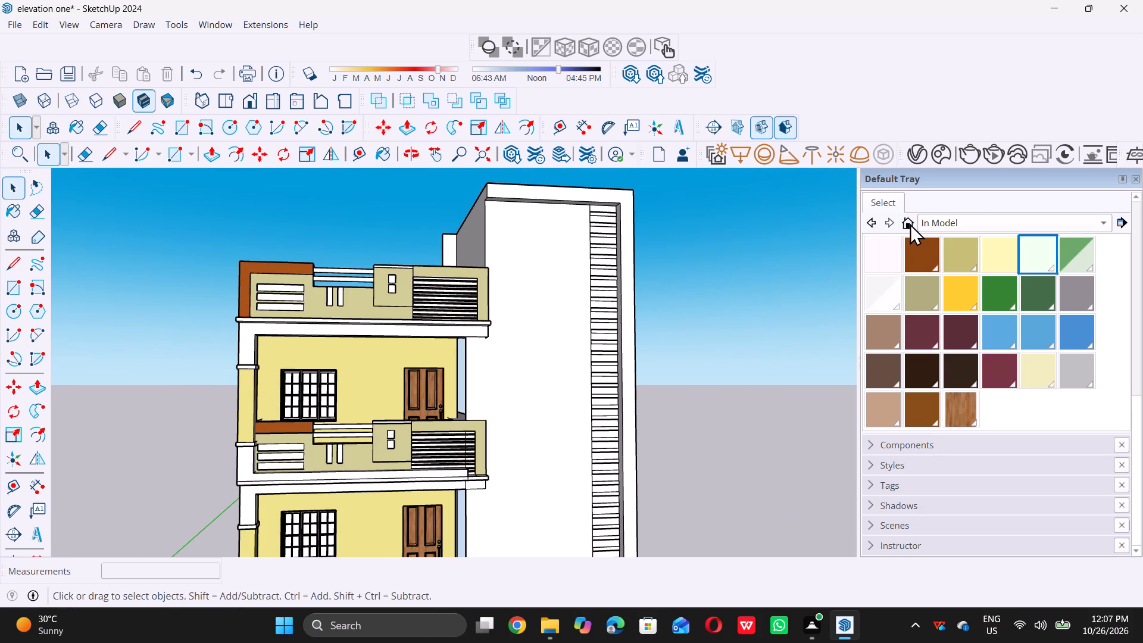
click(923, 246)
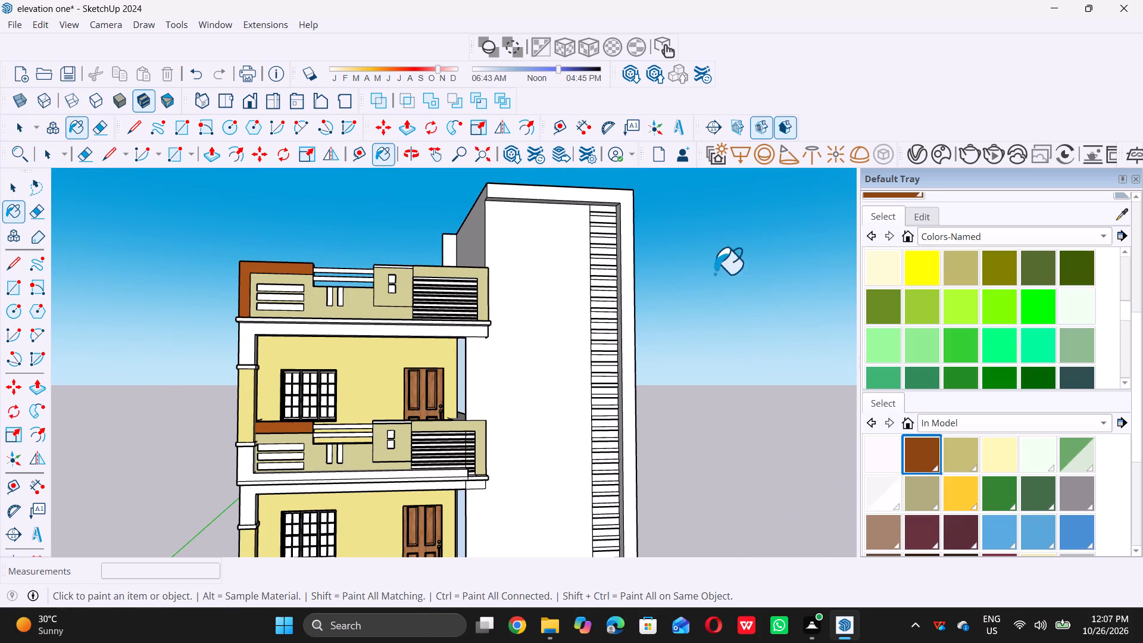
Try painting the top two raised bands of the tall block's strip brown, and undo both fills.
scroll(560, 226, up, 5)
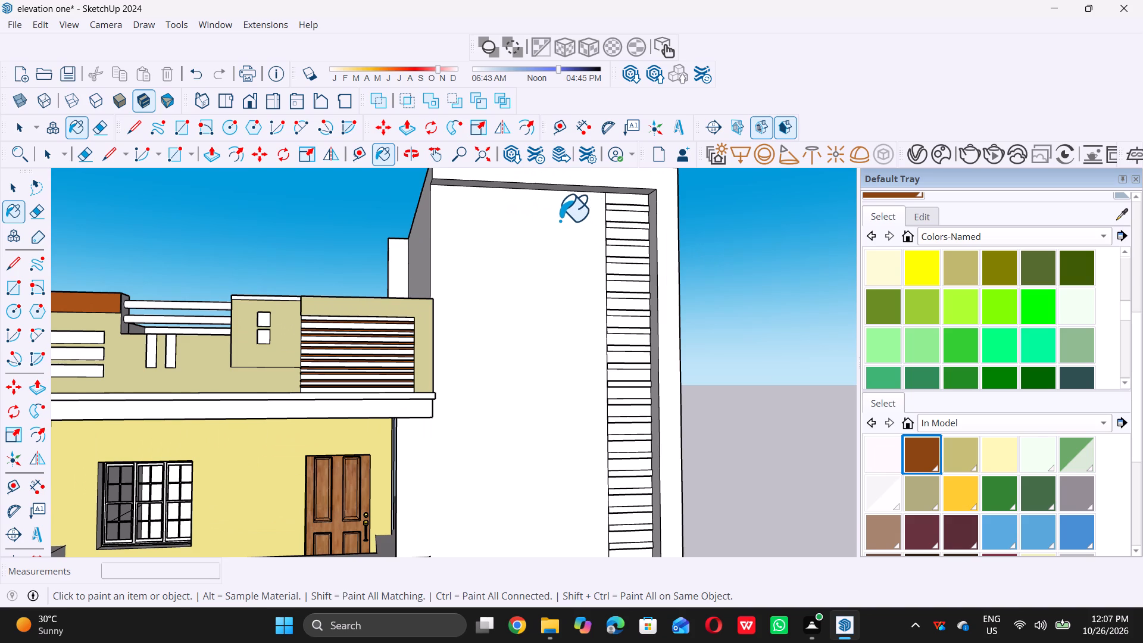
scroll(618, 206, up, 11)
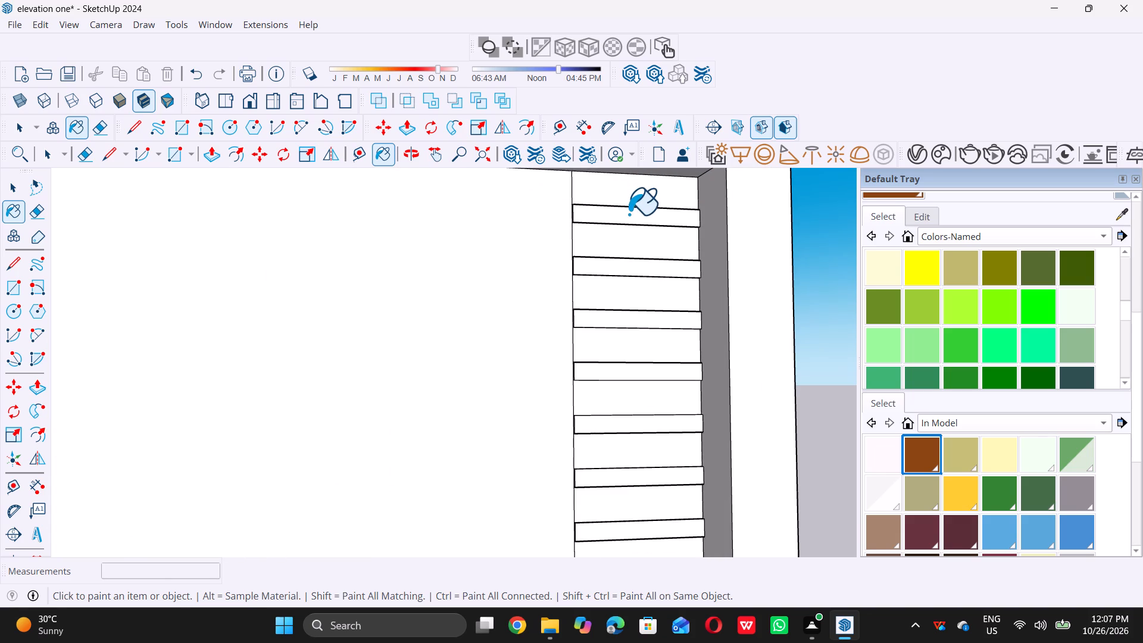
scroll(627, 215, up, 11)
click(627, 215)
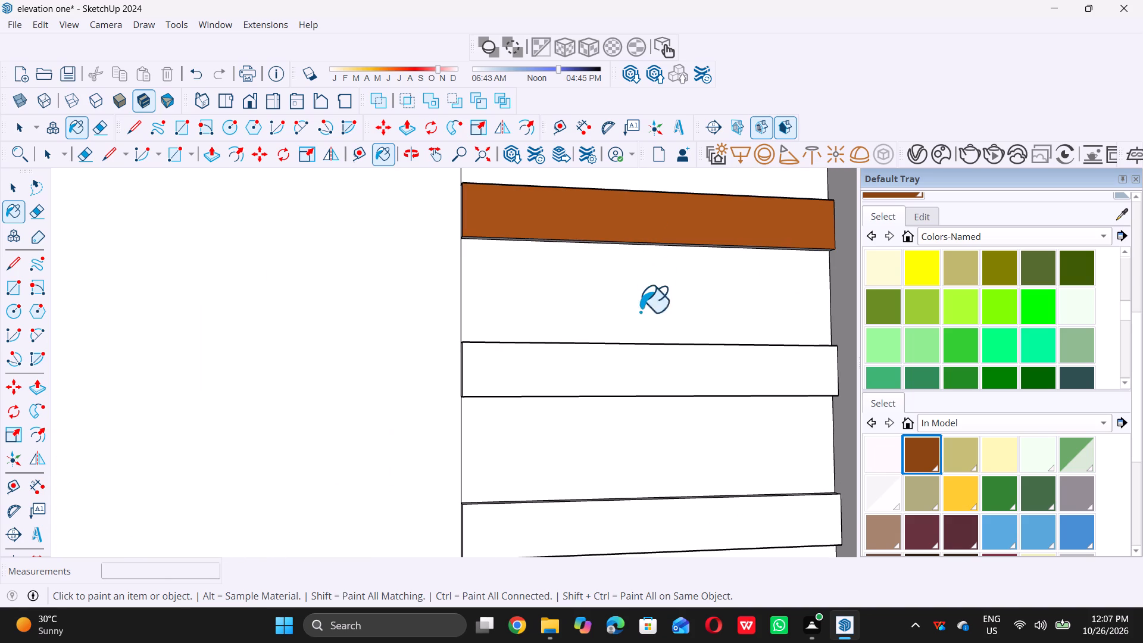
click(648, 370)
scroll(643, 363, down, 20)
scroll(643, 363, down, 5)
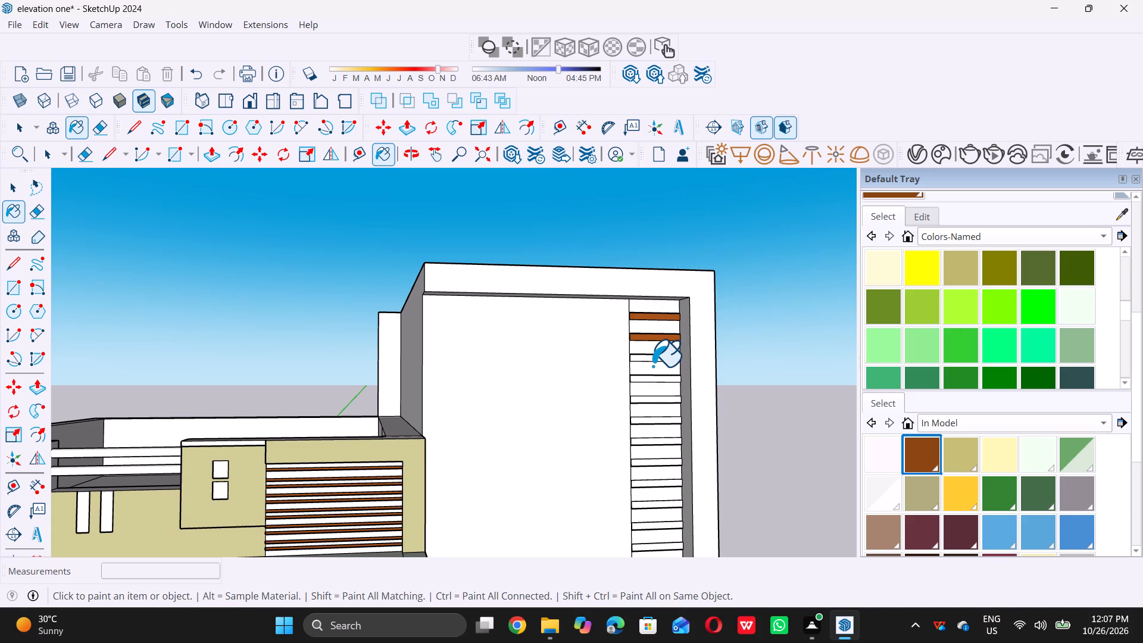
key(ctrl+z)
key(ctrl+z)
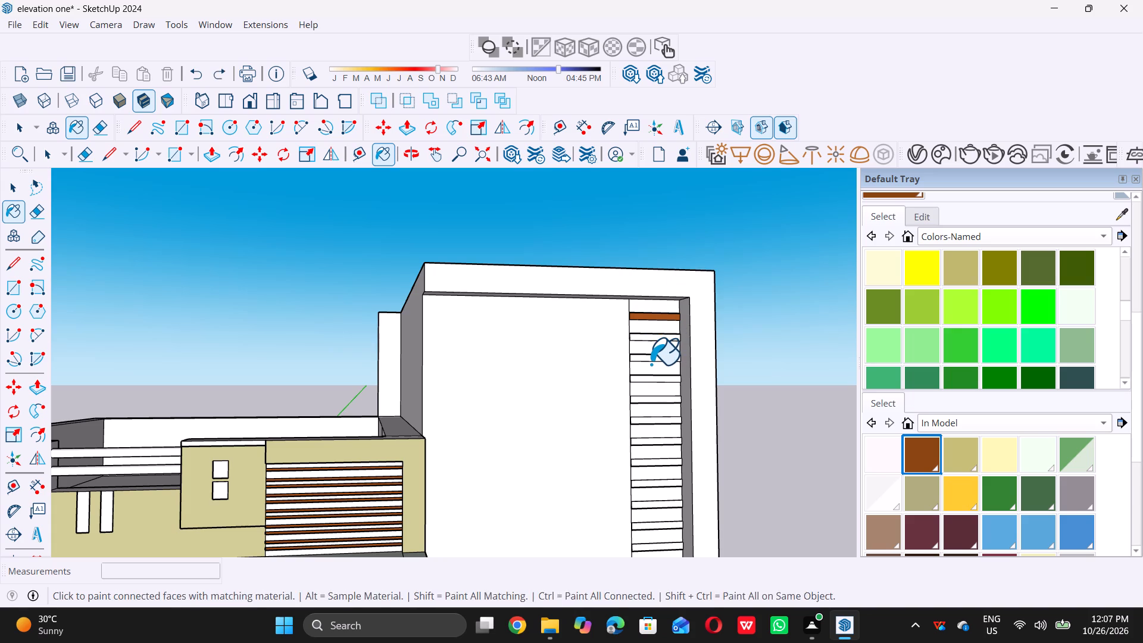
Paint the top four recessed strips between the tall block's raised bands brown, leaving the bands white.
scroll(668, 311, up, 5)
click(672, 305)
click(671, 341)
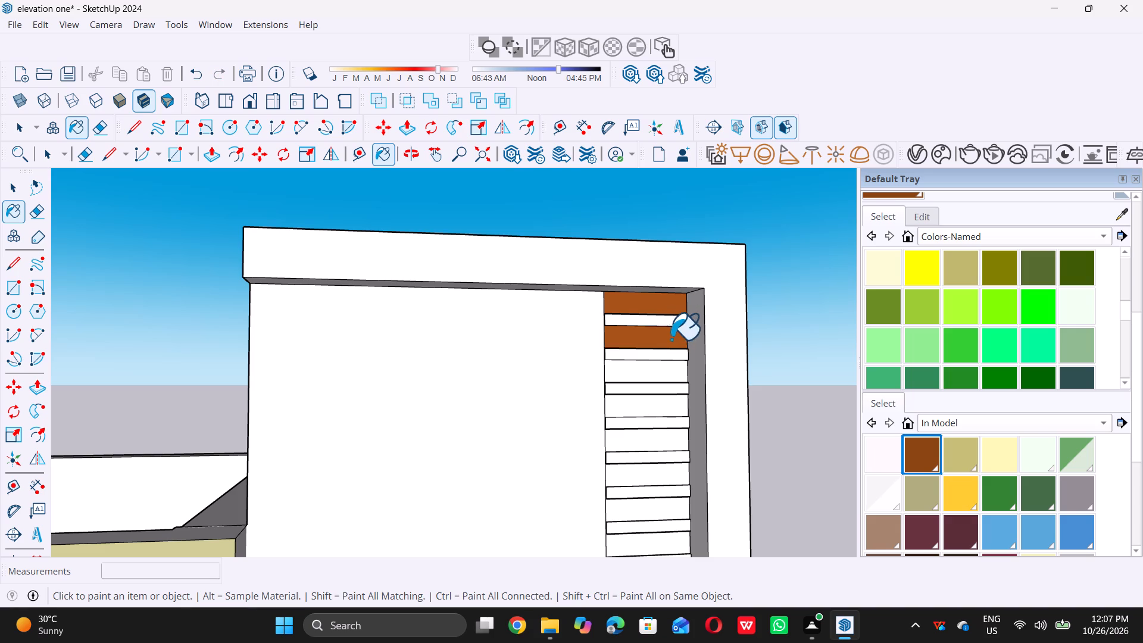
click(658, 368)
scroll(654, 360, down, 12)
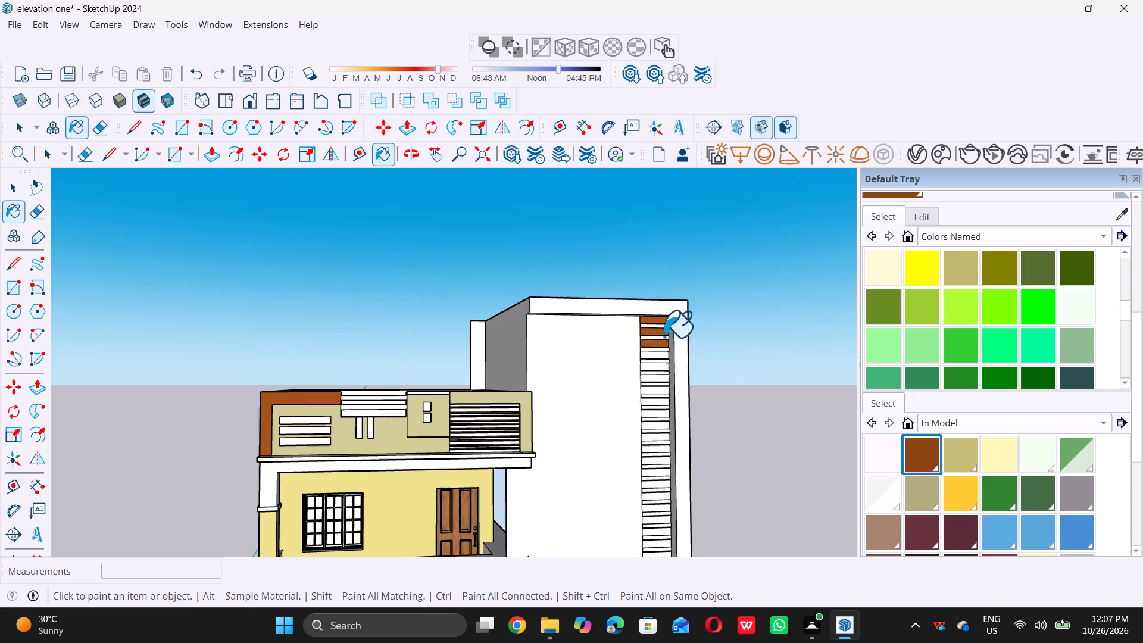
scroll(652, 389, up, 13)
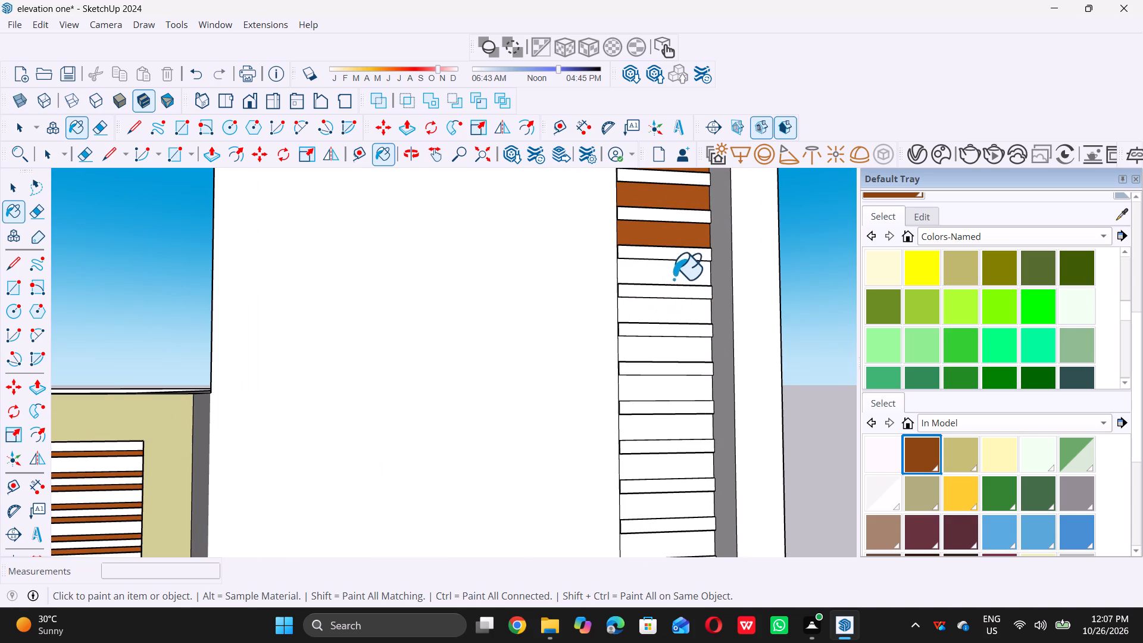
click(673, 279)
middle_click(673, 279)
click(673, 279)
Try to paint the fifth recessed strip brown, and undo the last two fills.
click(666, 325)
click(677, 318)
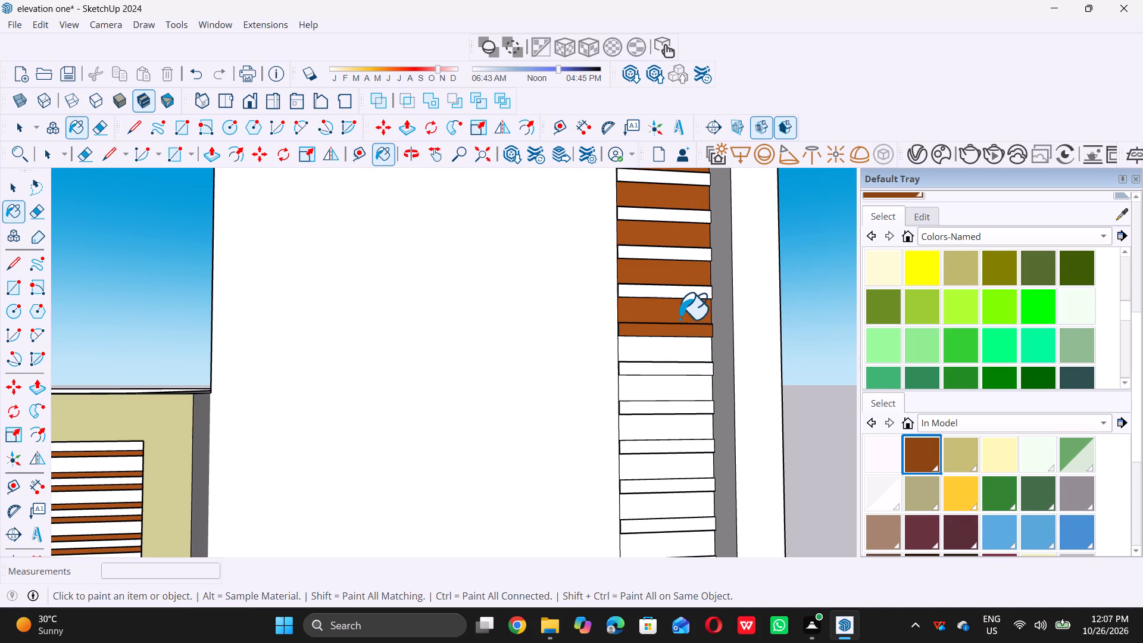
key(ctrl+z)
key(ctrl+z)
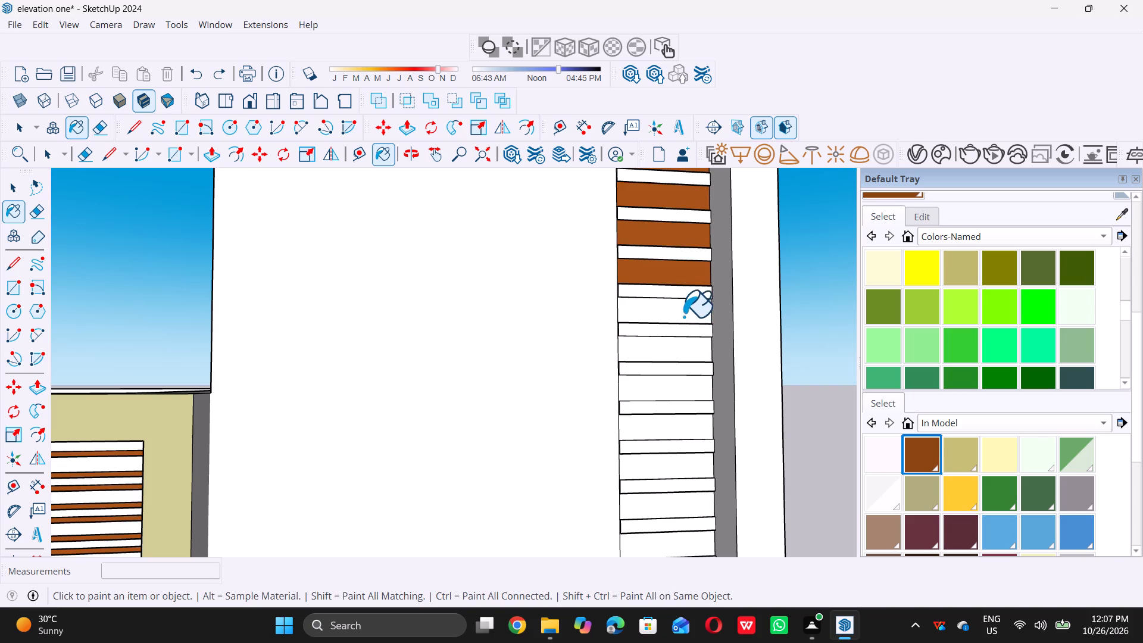
Paint the next four recessed strips of the tall block brown, down to the upper part of the roof parapet.
click(683, 315)
middle_click(684, 314)
click(684, 314)
middle_click(684, 314)
click(684, 314)
scroll(671, 333, down, 8)
scroll(679, 379, up, 4)
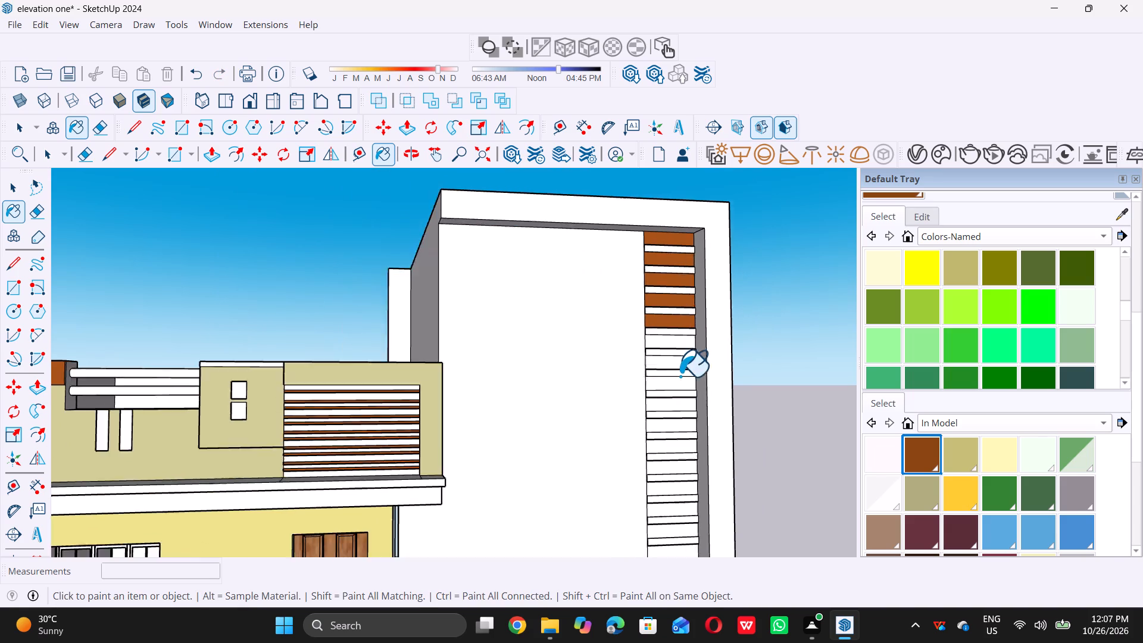
scroll(680, 376, up, 2)
scroll(634, 339, up, 7)
click(669, 316)
click(682, 366)
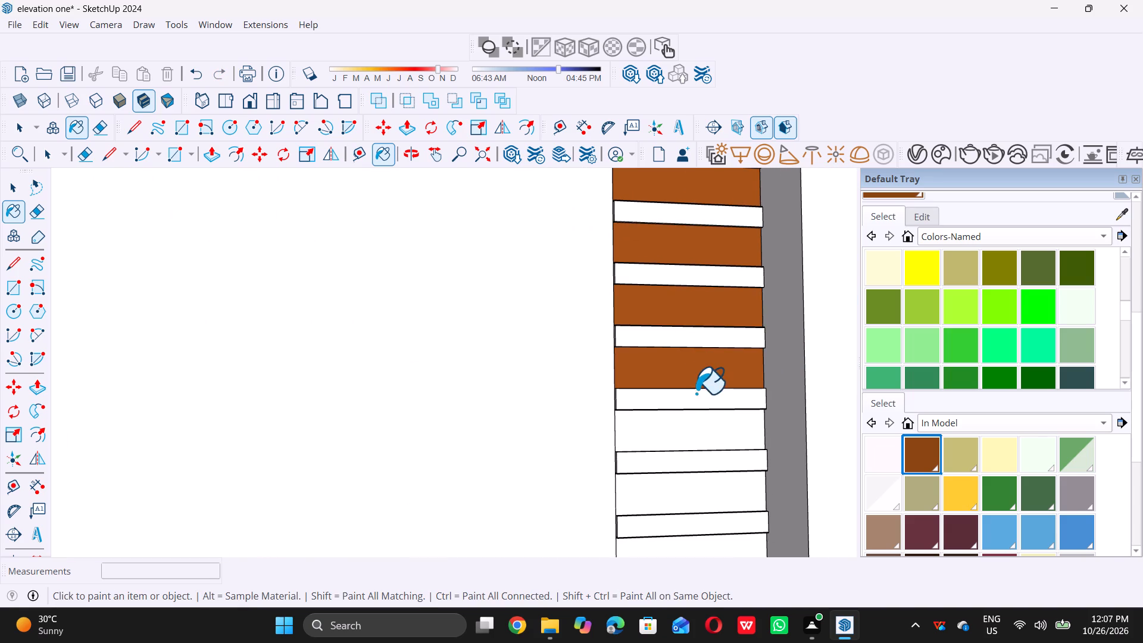
click(694, 427)
middle_click(694, 427)
click(694, 427)
Paint the next four recessed strips brown, continuing down alongside the roof parapet's slatted panel.
scroll(708, 390, down, 12)
scroll(736, 419, up, 6)
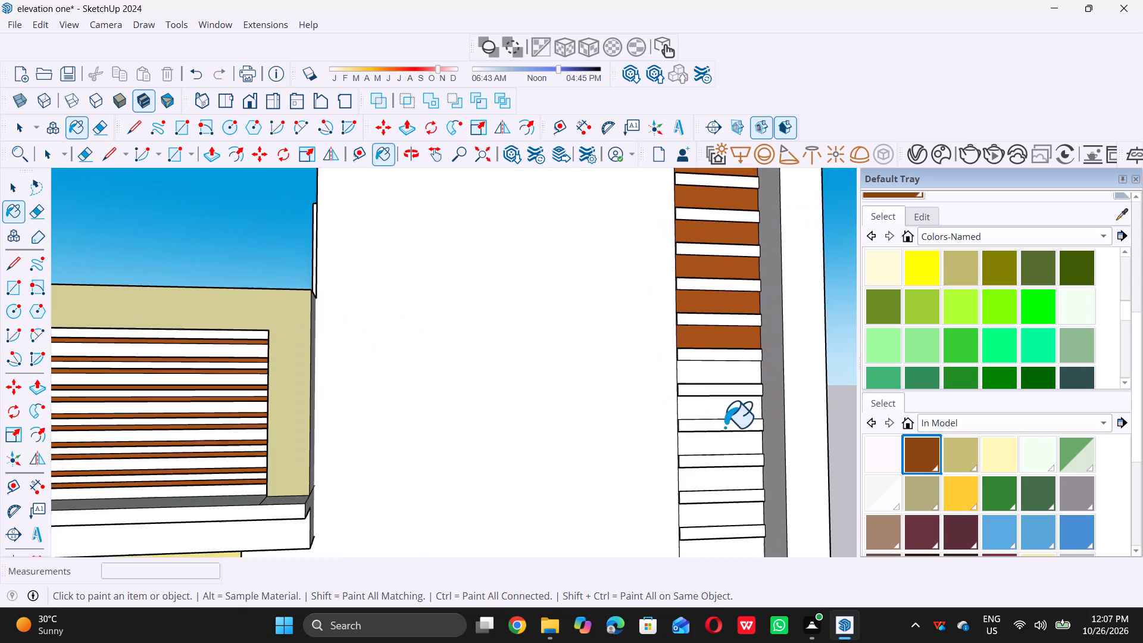
scroll(722, 426, up, 7)
click(728, 342)
middle_click(728, 342)
click(728, 342)
click(744, 399)
scroll(745, 386, down, 6)
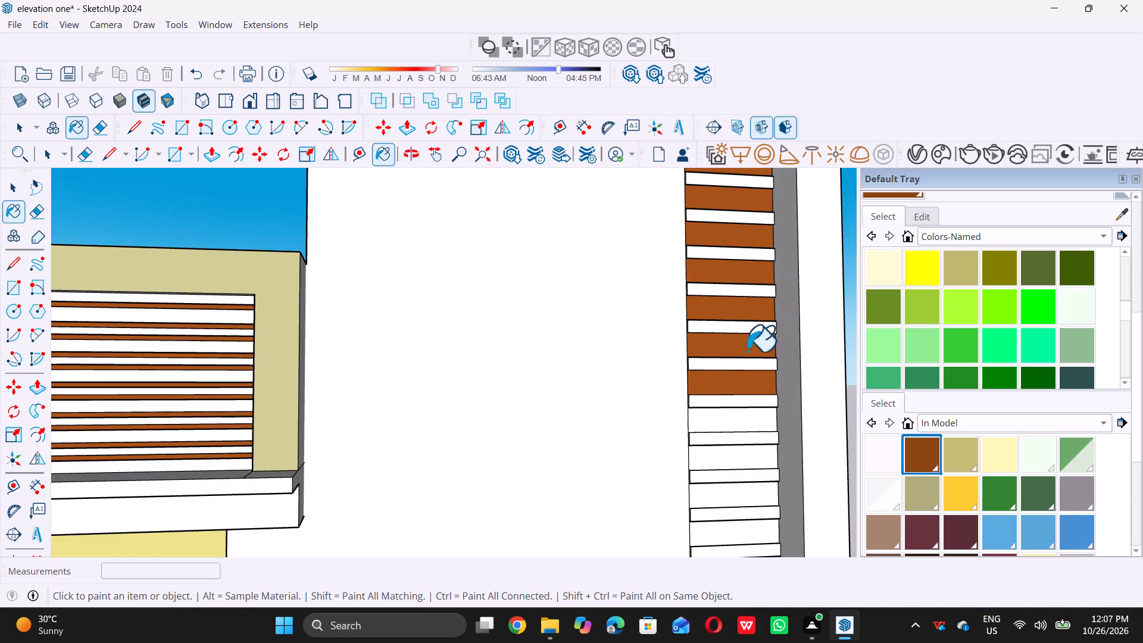
scroll(733, 422, up, 11)
click(736, 414)
double_click(738, 486)
middle_click(738, 486)
double_click(738, 486)
Paint the next four recessed strips brown, down to about the top of the upper-storey door.
scroll(679, 432, down, 5)
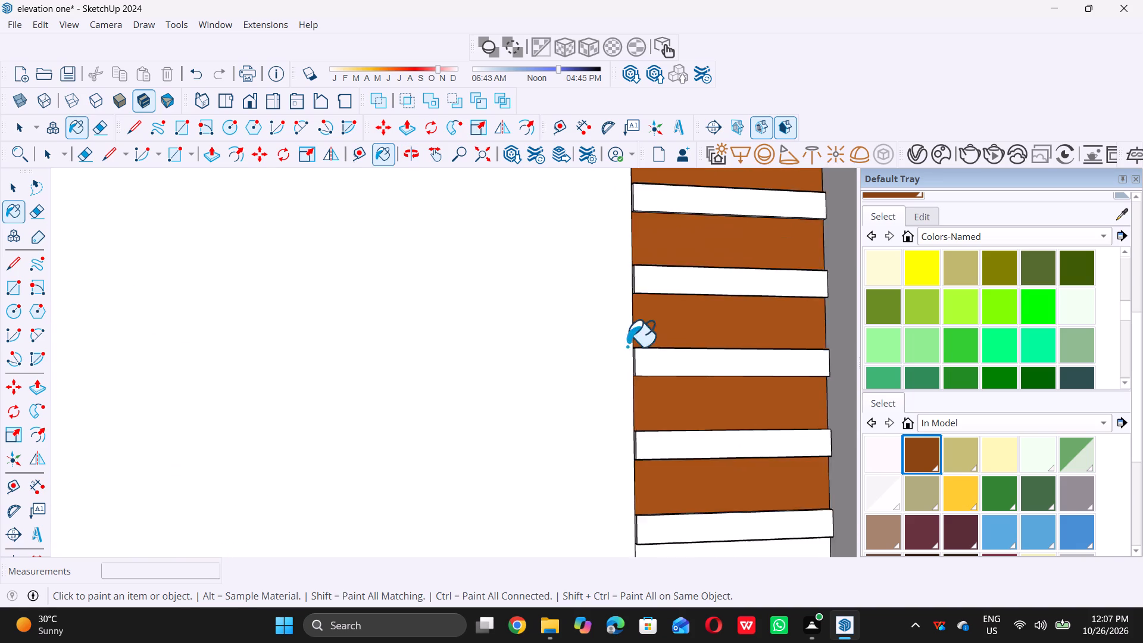
scroll(627, 346, down, 8)
scroll(645, 429, up, 11)
click(672, 429)
middle_click(672, 429)
click(672, 429)
scroll(636, 392, down, 5)
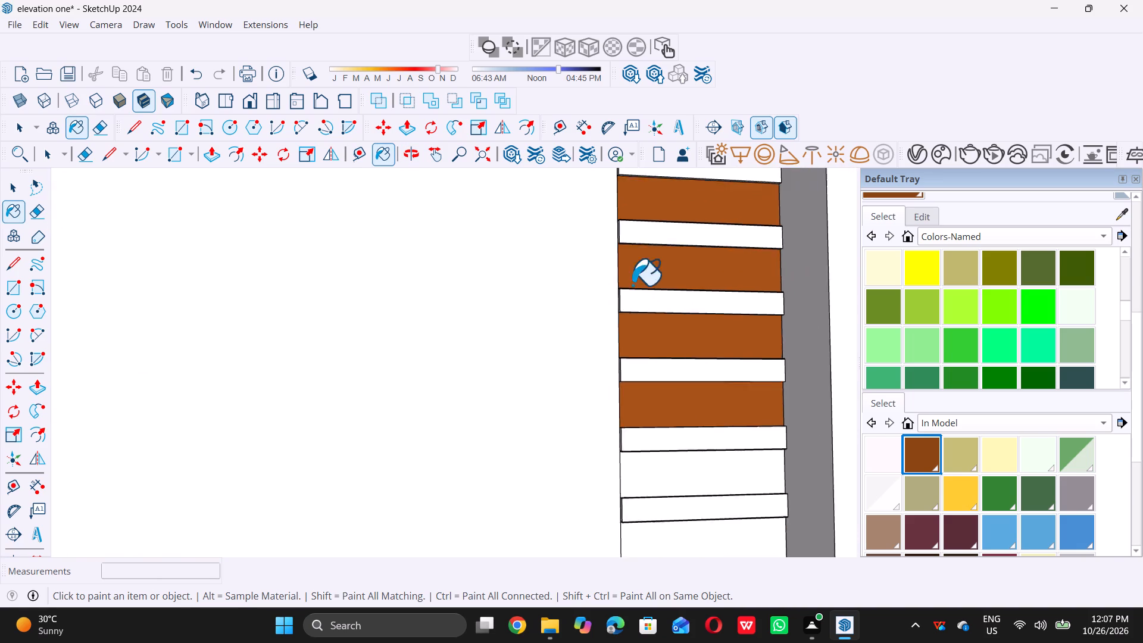
scroll(632, 285, down, 7)
scroll(657, 379, up, 5)
click(676, 398)
click(686, 466)
scroll(652, 399, down, 4)
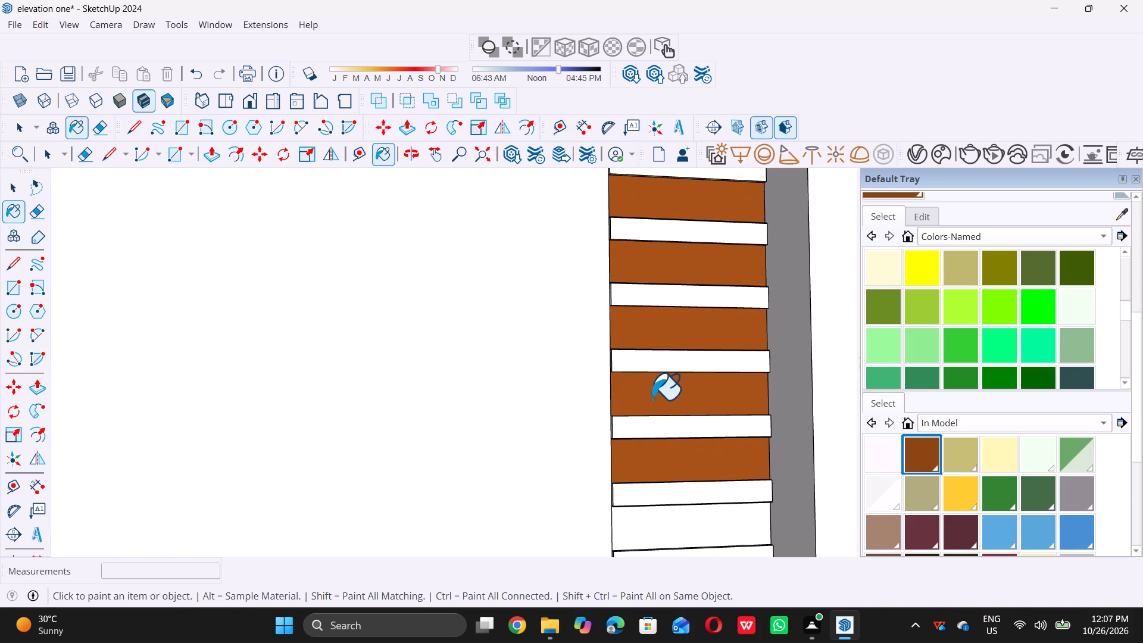
scroll(652, 399, down, 2)
scroll(676, 475, up, 5)
click(683, 467)
Paint the next five recessed strips brown alongside the upper-storey door, down to the top of the balcony parapet.
scroll(652, 395, down, 7)
scroll(672, 479, up, 4)
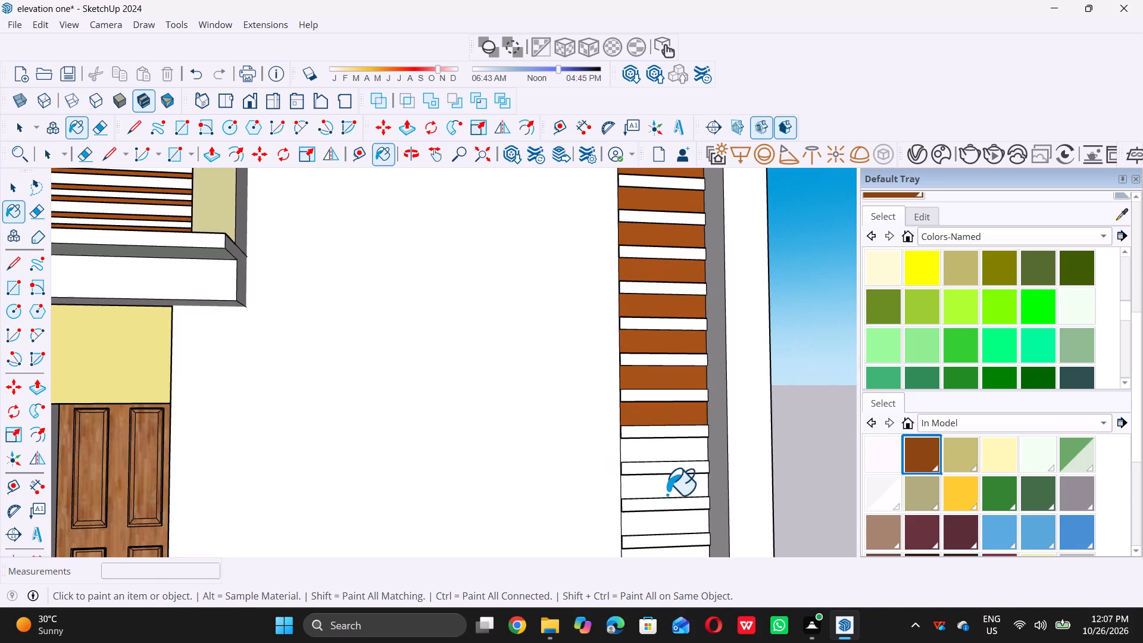
scroll(667, 494, up, 2)
click(679, 423)
click(681, 497)
scroll(671, 435, down, 7)
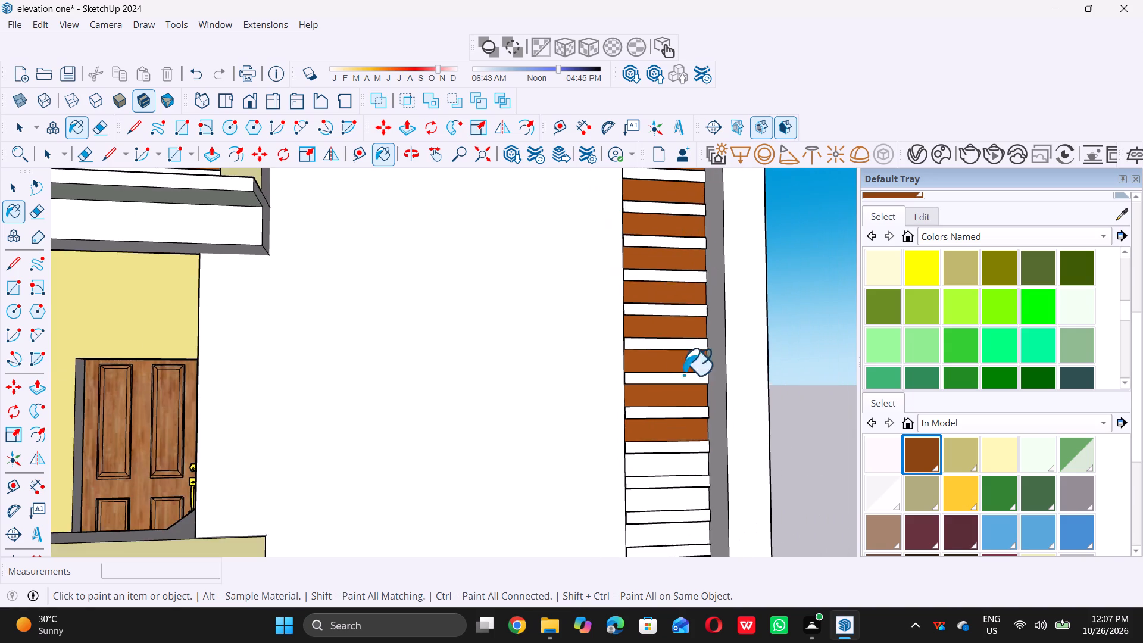
scroll(673, 466, up, 5)
click(681, 464)
scroll(662, 404, down, 6)
scroll(657, 514, up, 6)
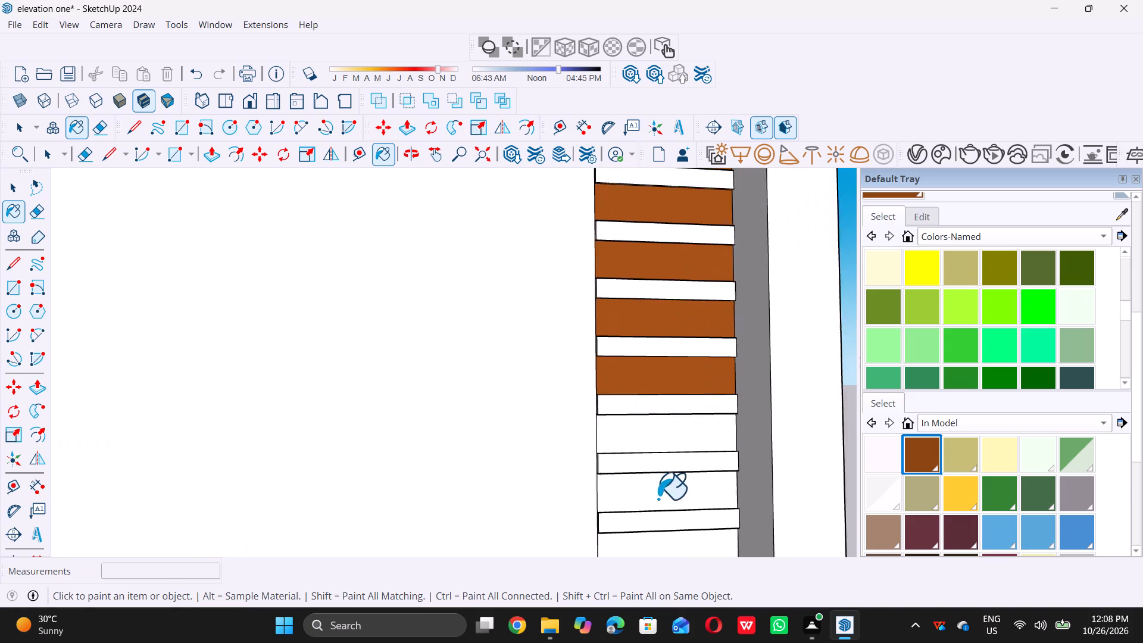
click(688, 429)
click(694, 500)
Paint the next five recessed strips brown alongside the balcony parapet, down to its floor slab.
scroll(673, 447, down, 7)
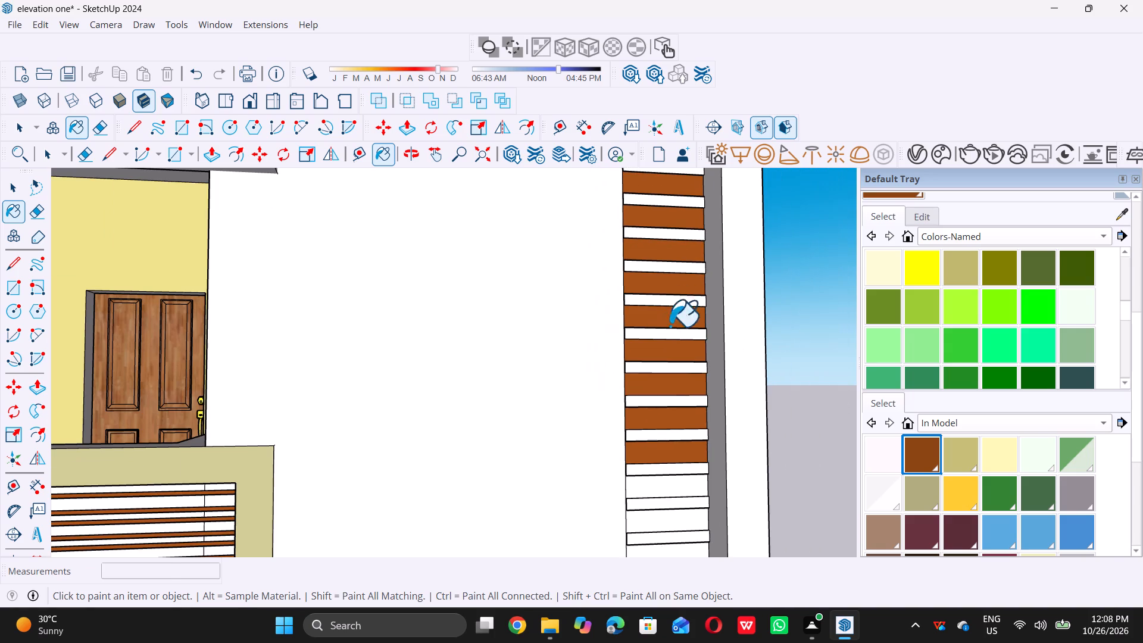
scroll(640, 558, up, 6)
scroll(661, 409, down, 11)
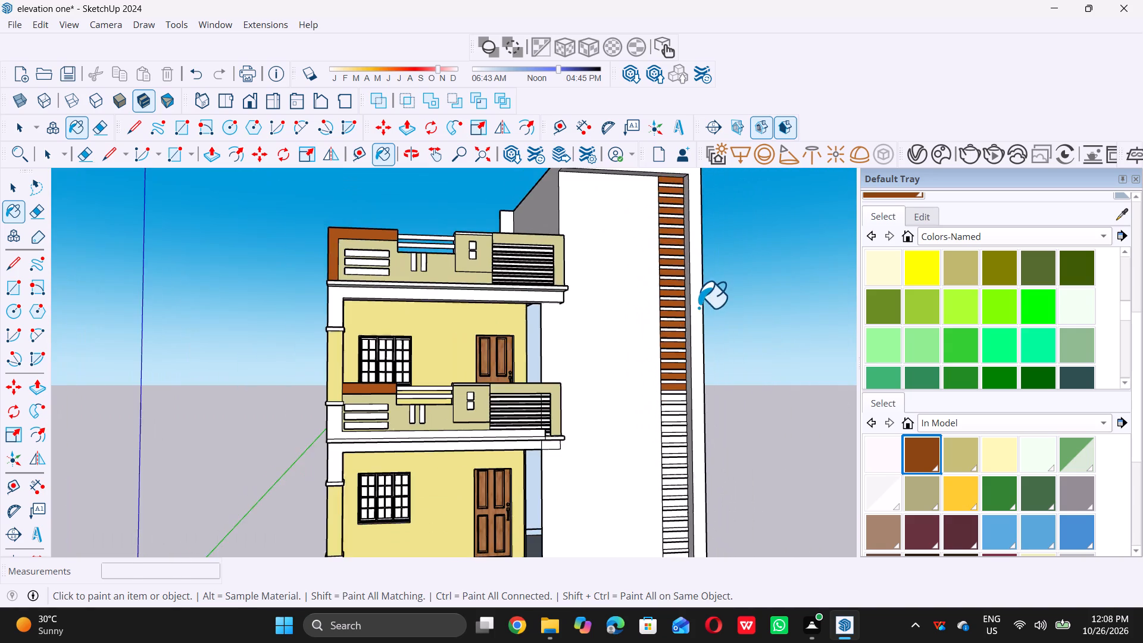
scroll(698, 307, down, 5)
scroll(683, 403, up, 13)
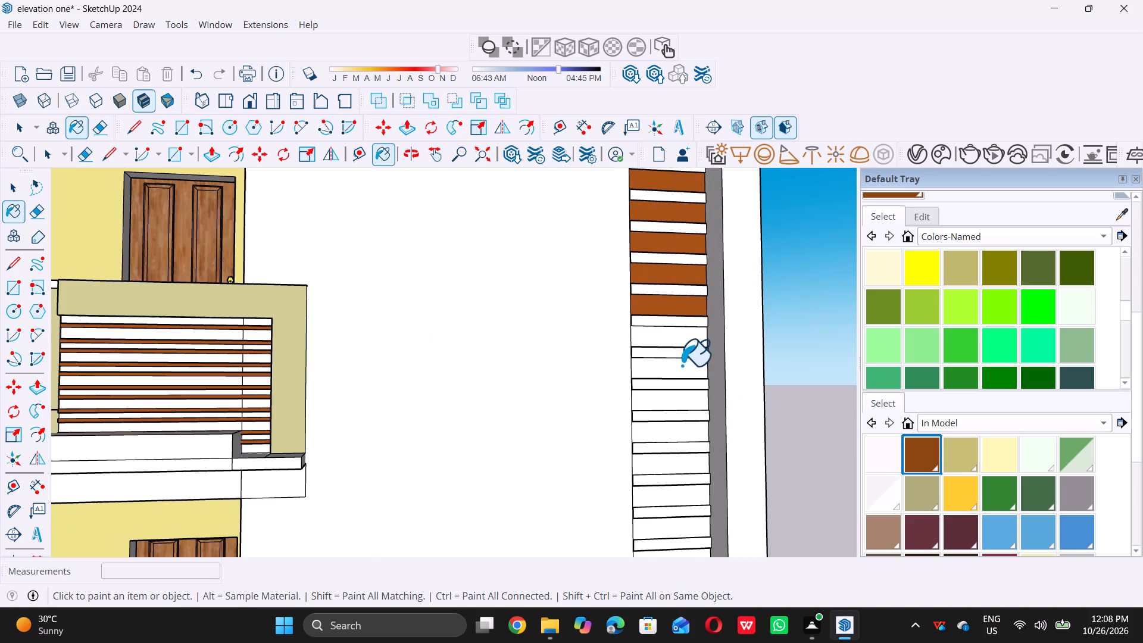
click(680, 342)
click(682, 373)
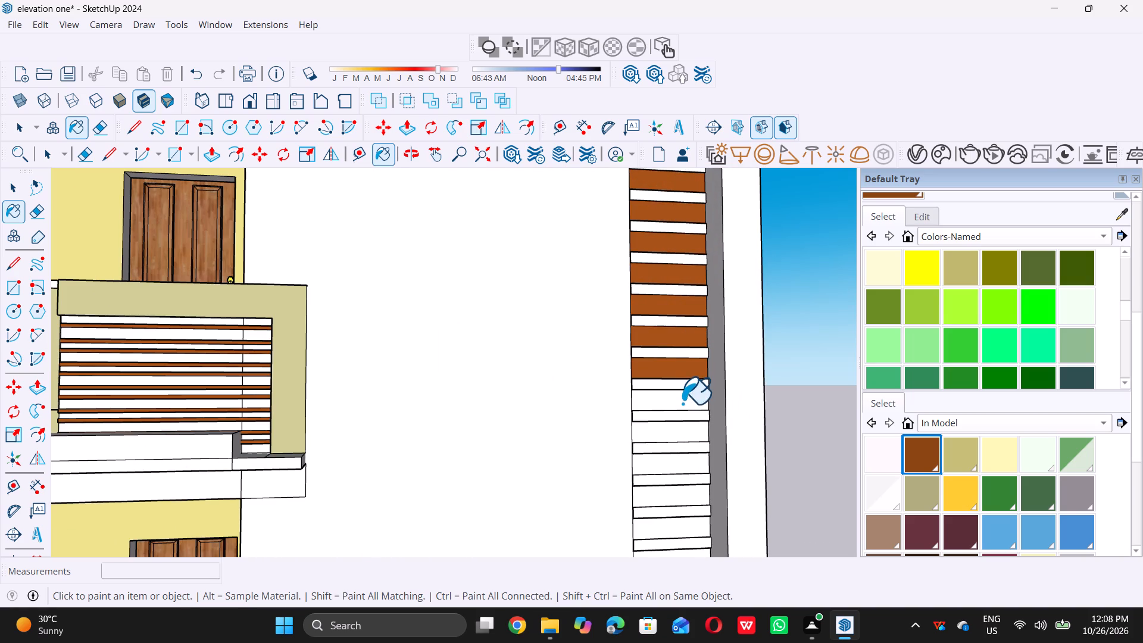
click(682, 403)
click(684, 433)
double_click(682, 468)
Paint the next six recessed strips brown, from below the balcony slab down beside the ground-floor door.
scroll(686, 464, down, 13)
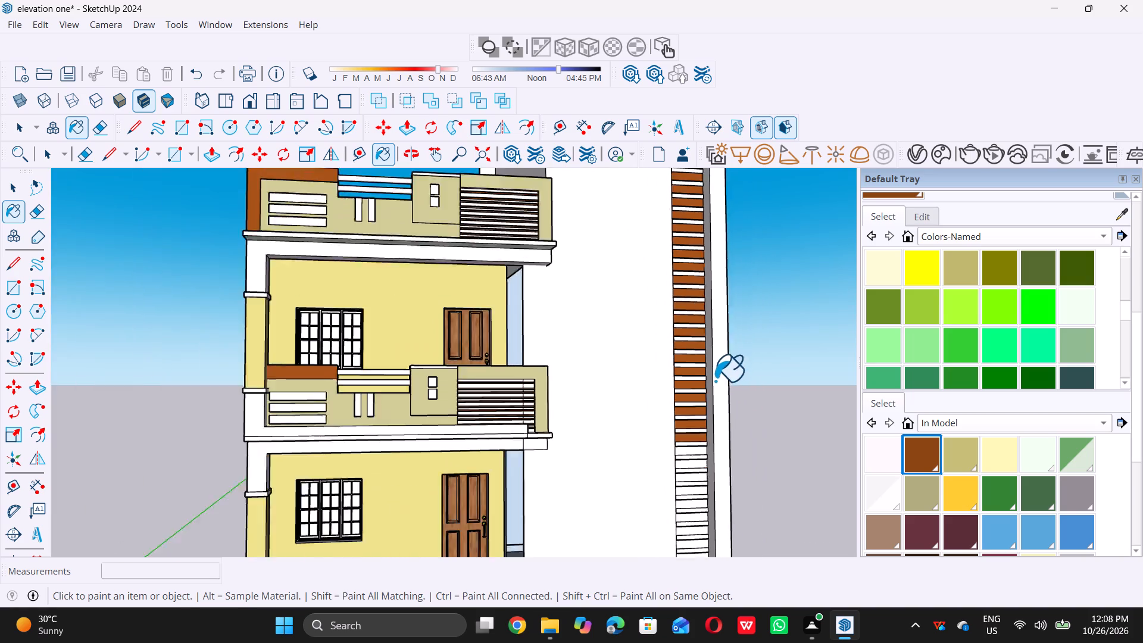
scroll(694, 485, up, 13)
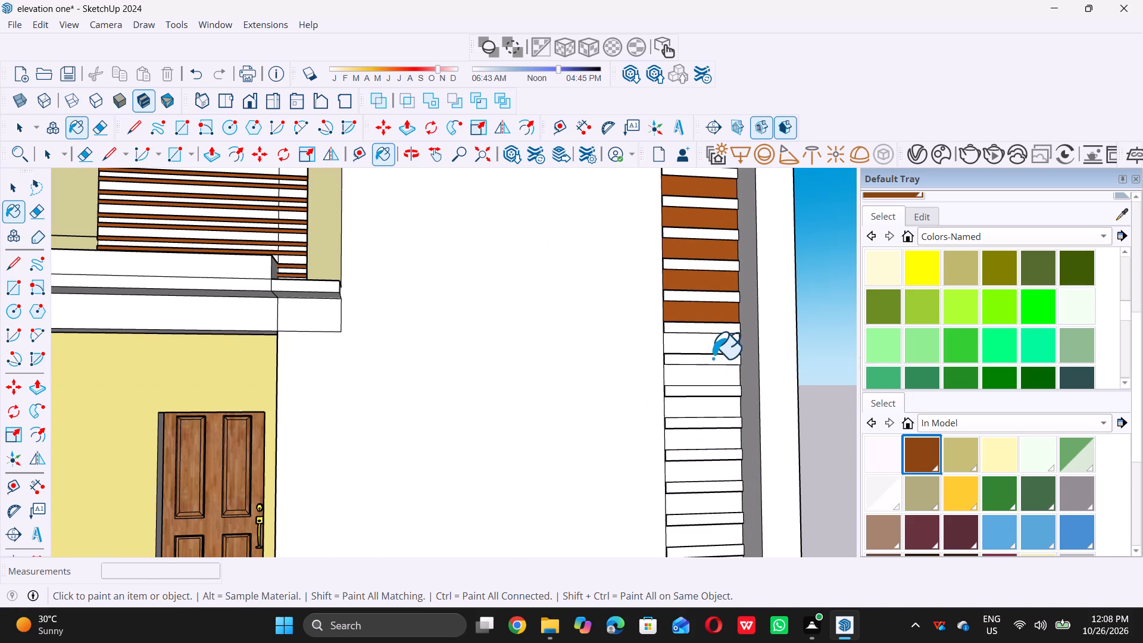
click(713, 346)
double_click(719, 377)
double_click(717, 410)
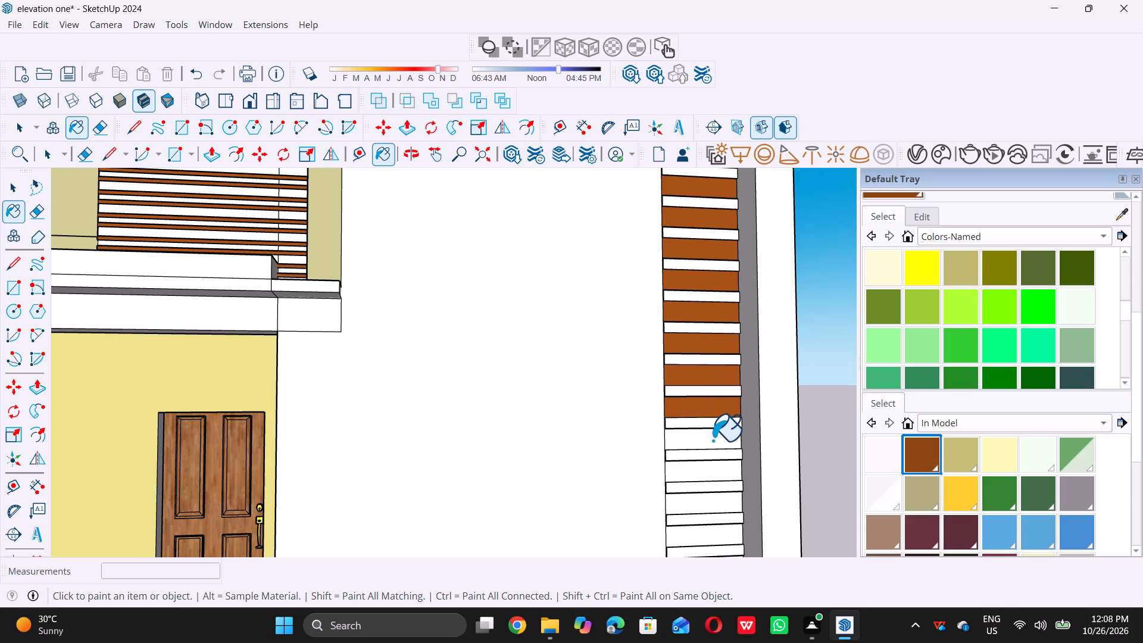
click(713, 440)
click(720, 476)
click(712, 502)
Paint the remaining seven recessed strips brown, down to the base of the tall block.
scroll(708, 471, down, 2)
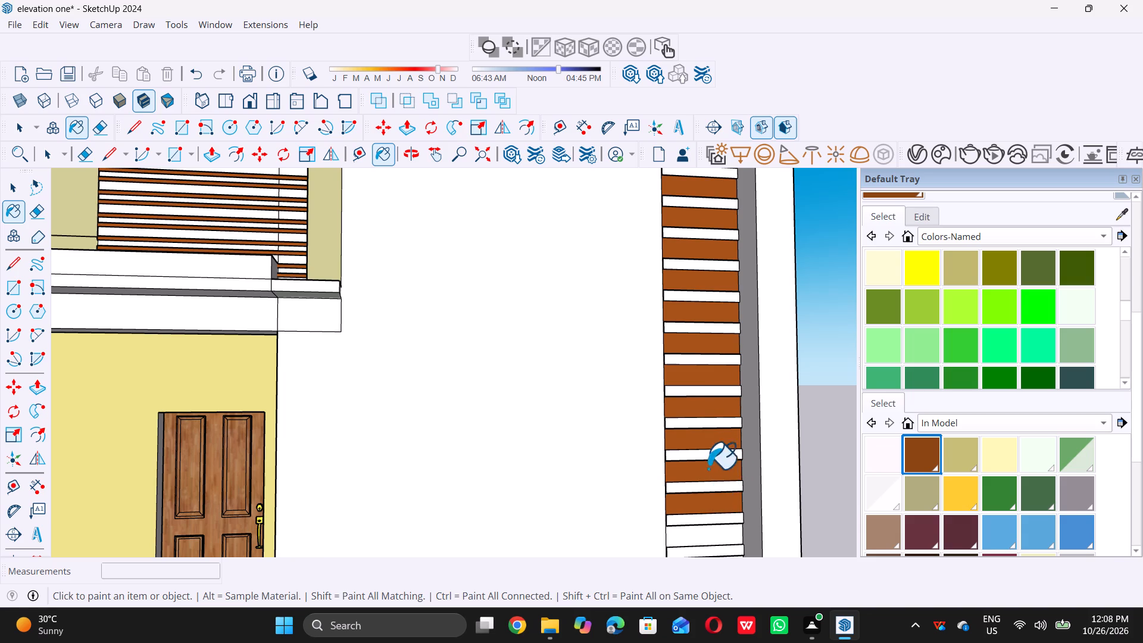
scroll(708, 468, down, 11)
scroll(727, 439, up, 7)
scroll(648, 457, up, 6)
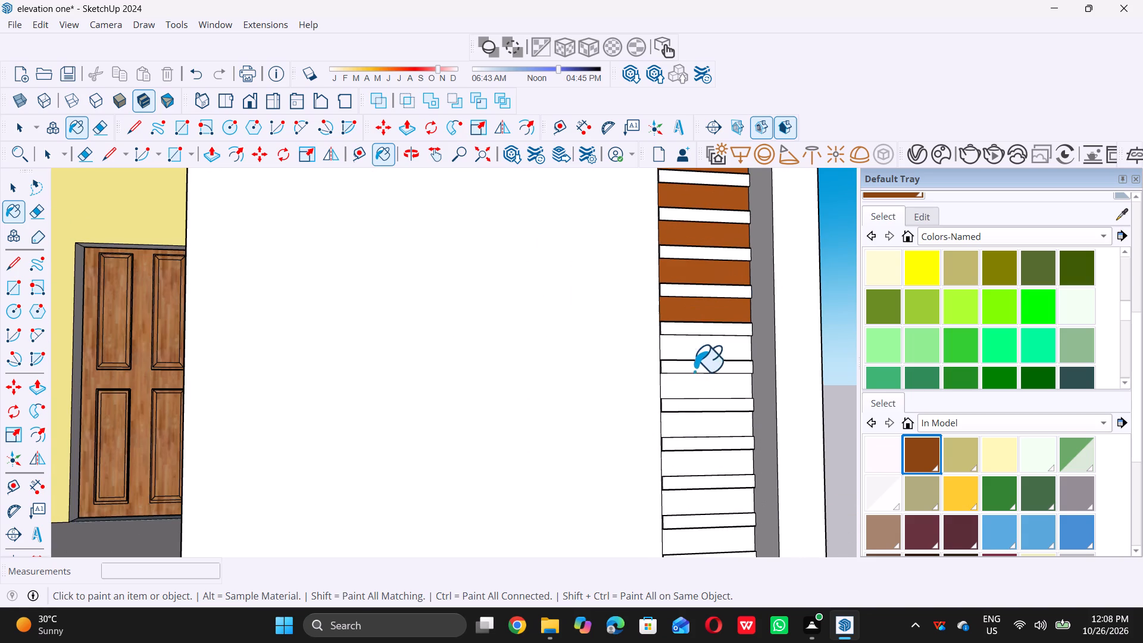
click(704, 351)
click(717, 385)
click(708, 423)
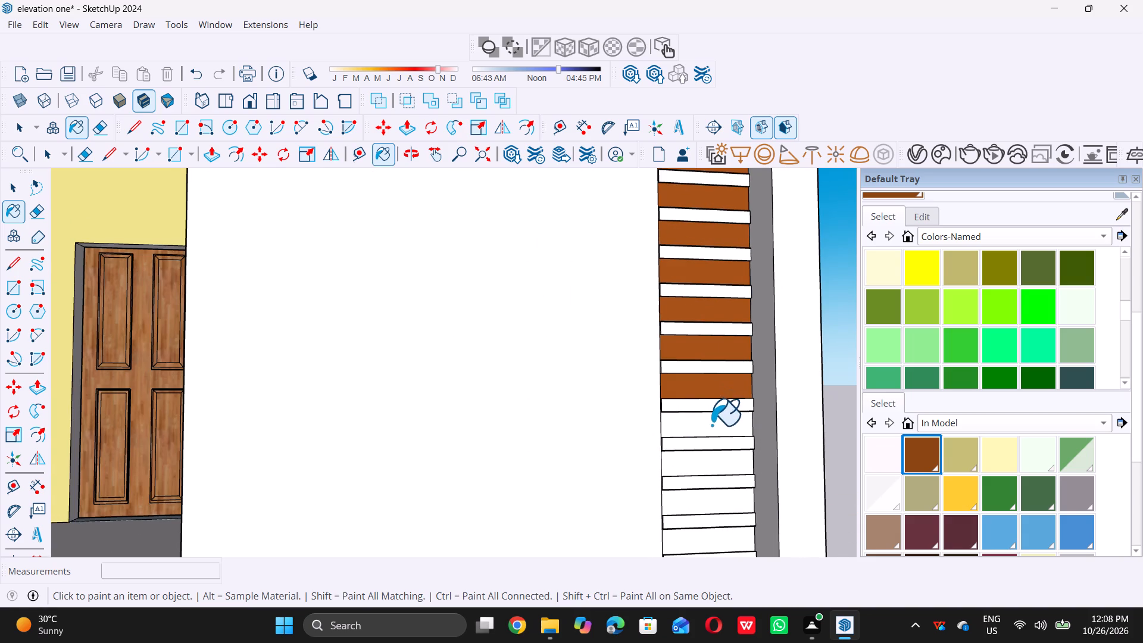
click(720, 457)
click(724, 497)
scroll(682, 416, down, 6)
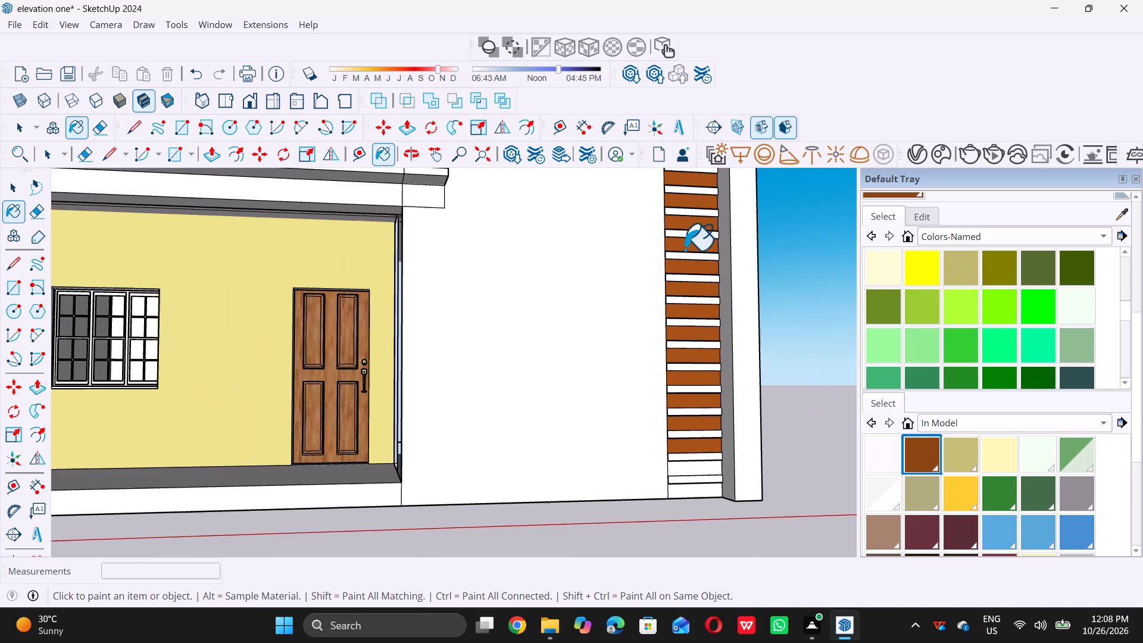
scroll(682, 470, up, 5)
click(705, 467)
click(713, 505)
middle_click(714, 505)
click(714, 505)
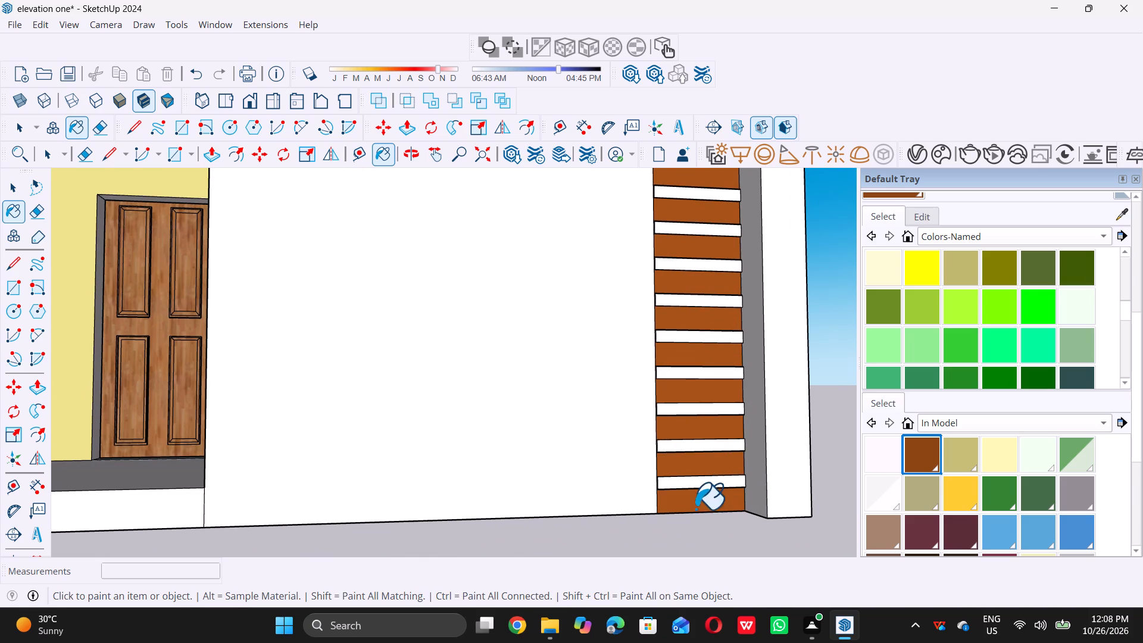
Look over the house front and the finished brown strips on the tall block from several angles.
scroll(691, 514, down, 12)
scroll(733, 506, down, 13)
key(space)
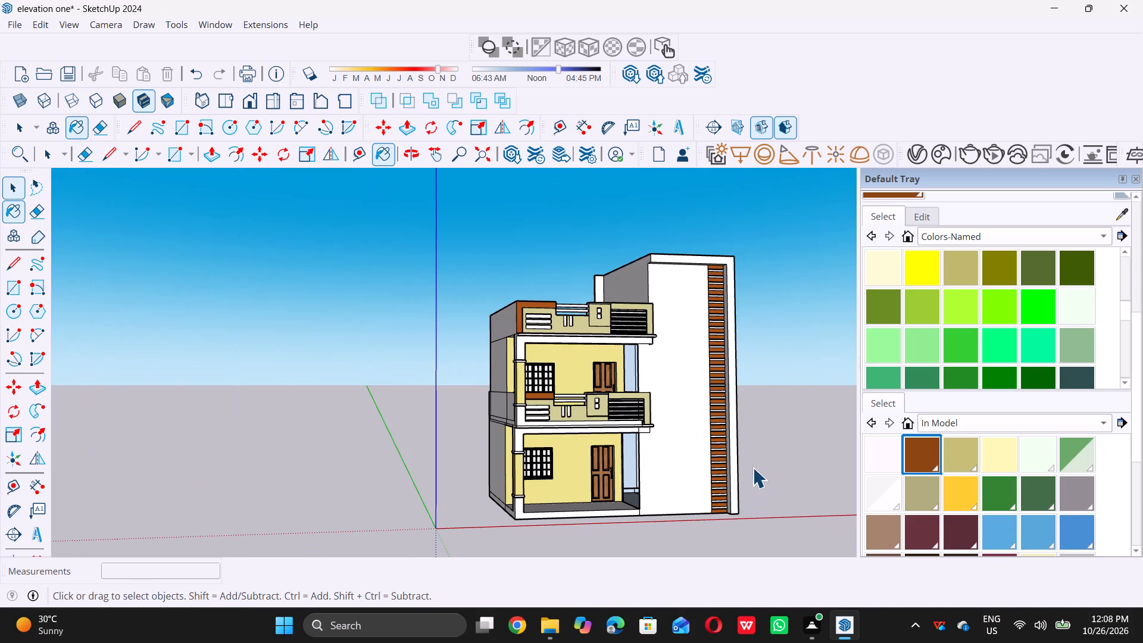
middle_drag(806, 333, 707, 360)
scroll(718, 358, down, 3)
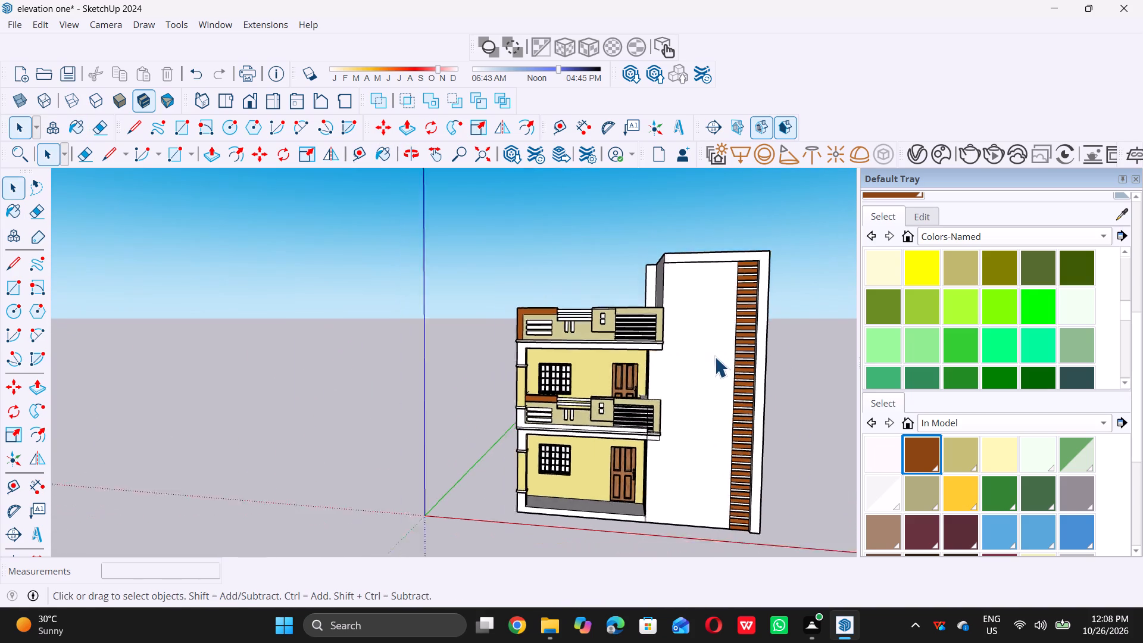
scroll(714, 357, down, 2)
middle_drag(691, 398, 669, 389)
scroll(738, 347, up, 5)
scroll(666, 361, down, 1)
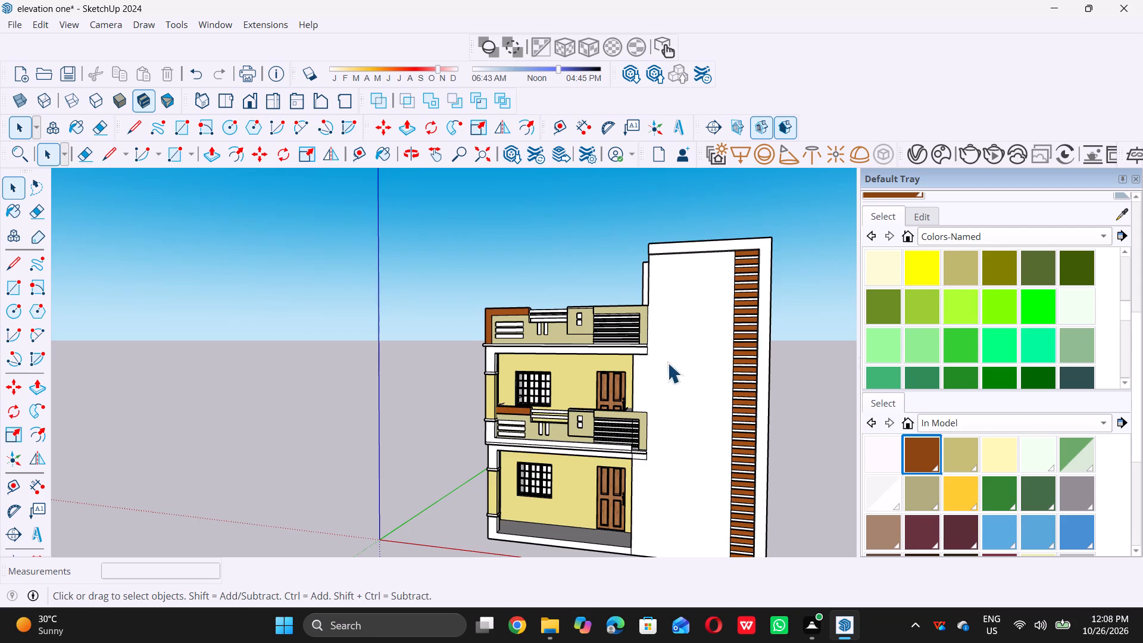
middle_drag(671, 364, 717, 370)
scroll(747, 377, up, 4)
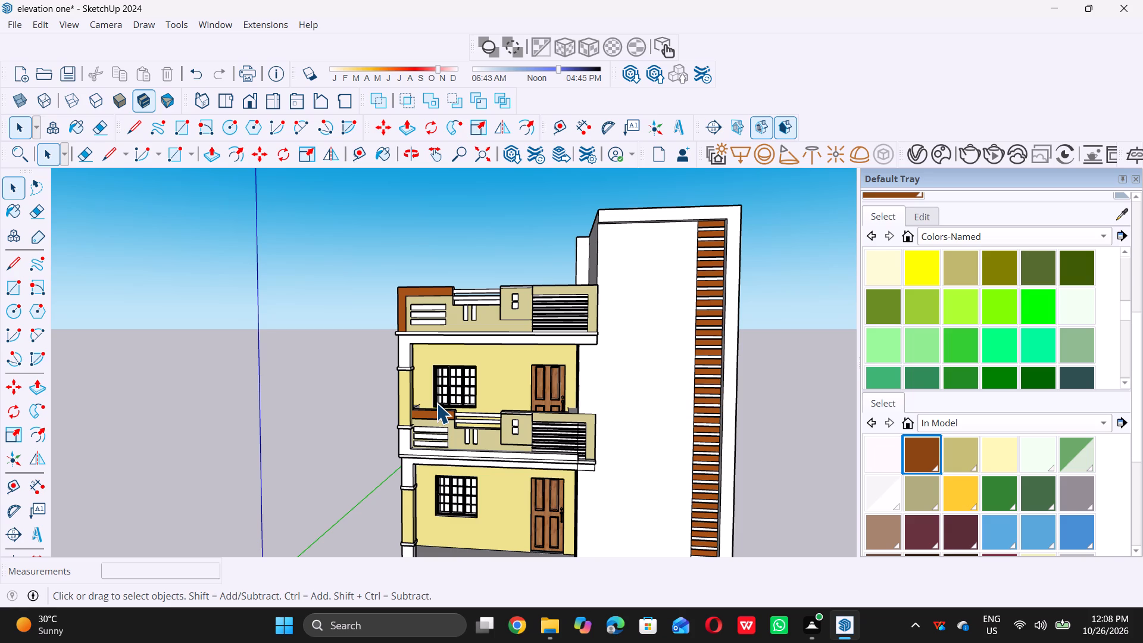
scroll(508, 217, down, 6)
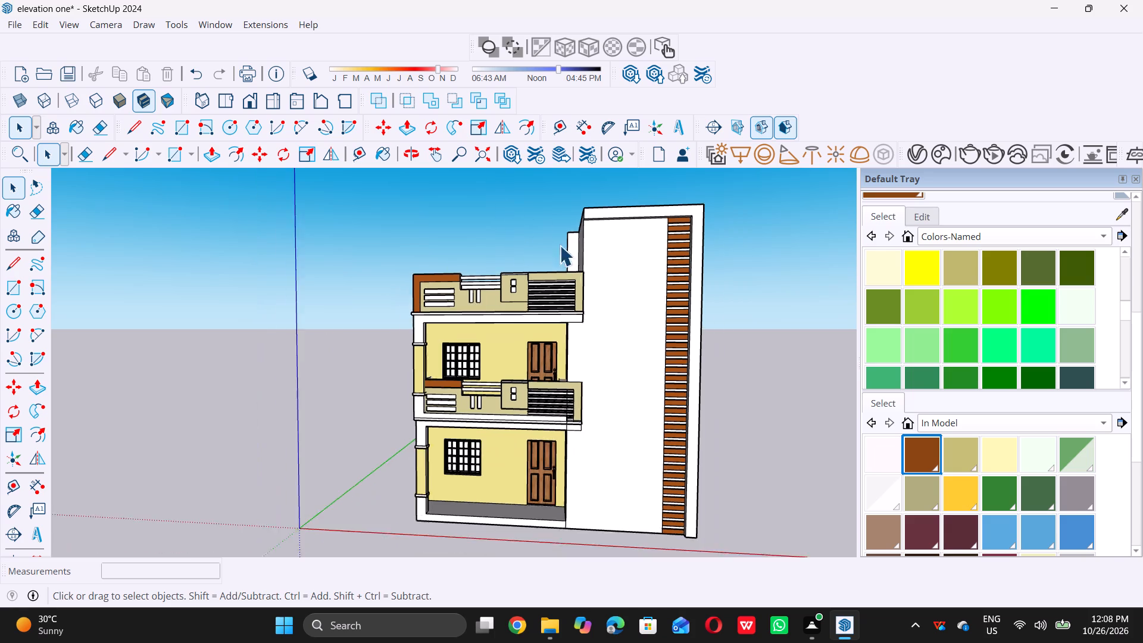
middle_drag(585, 273, 549, 271)
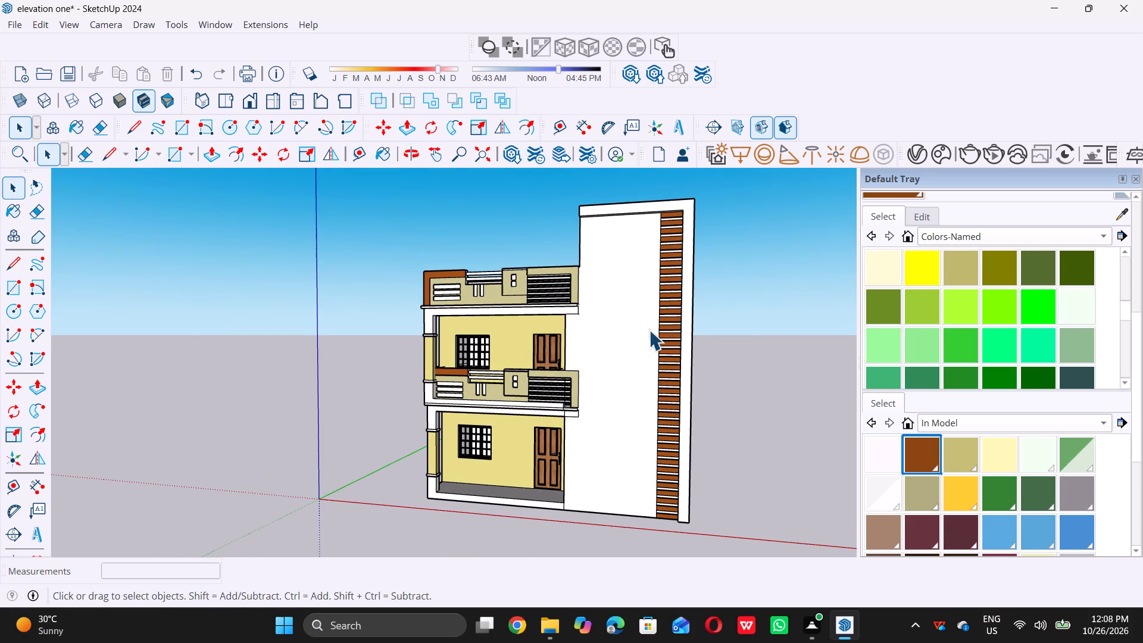
middle_drag(629, 308, 670, 310)
scroll(668, 262, up, 2)
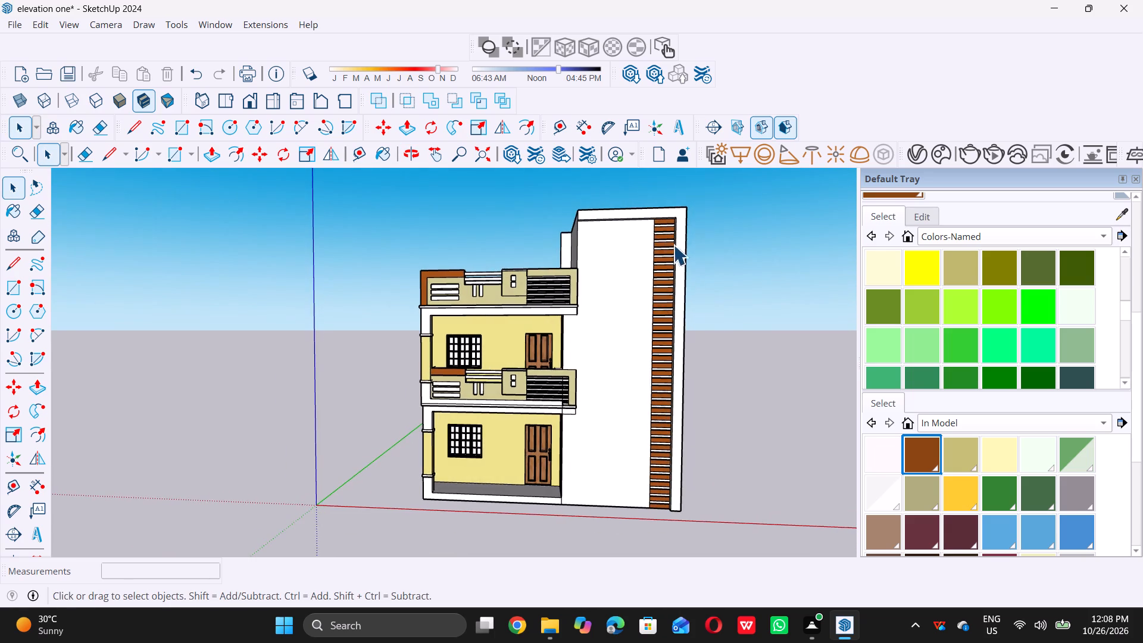
scroll(673, 245, up, 4)
middle_drag(542, 262, 567, 273)
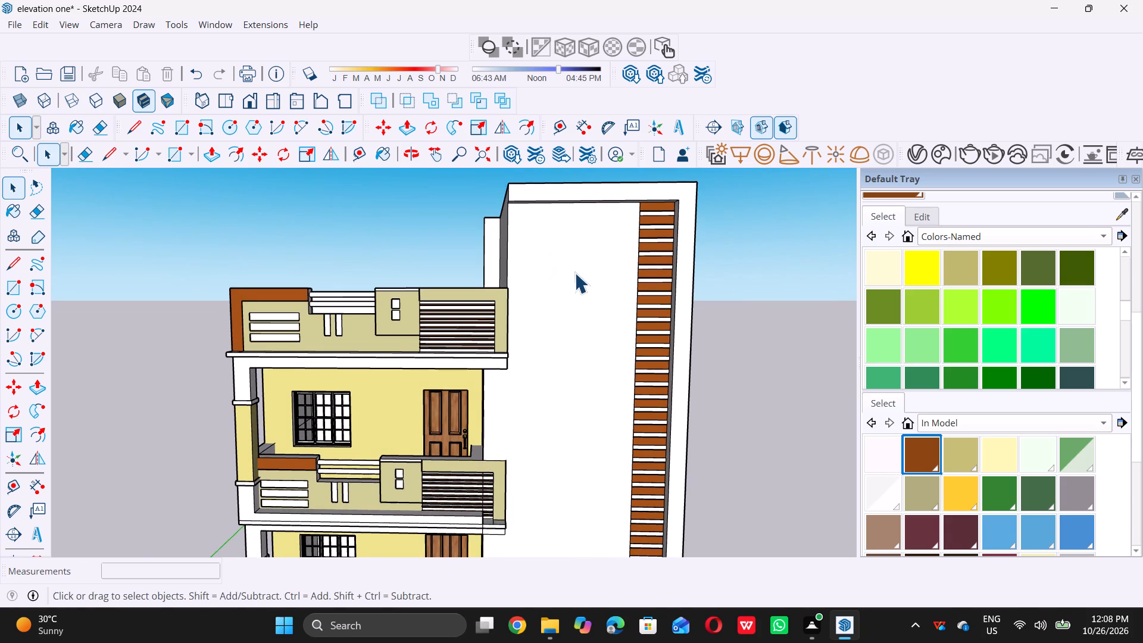
Draw a tall rectangle about 3'11" by 25'5" on the tall block's blank front wall, against the column of brown strips.
scroll(581, 271, up, 6)
key(r)
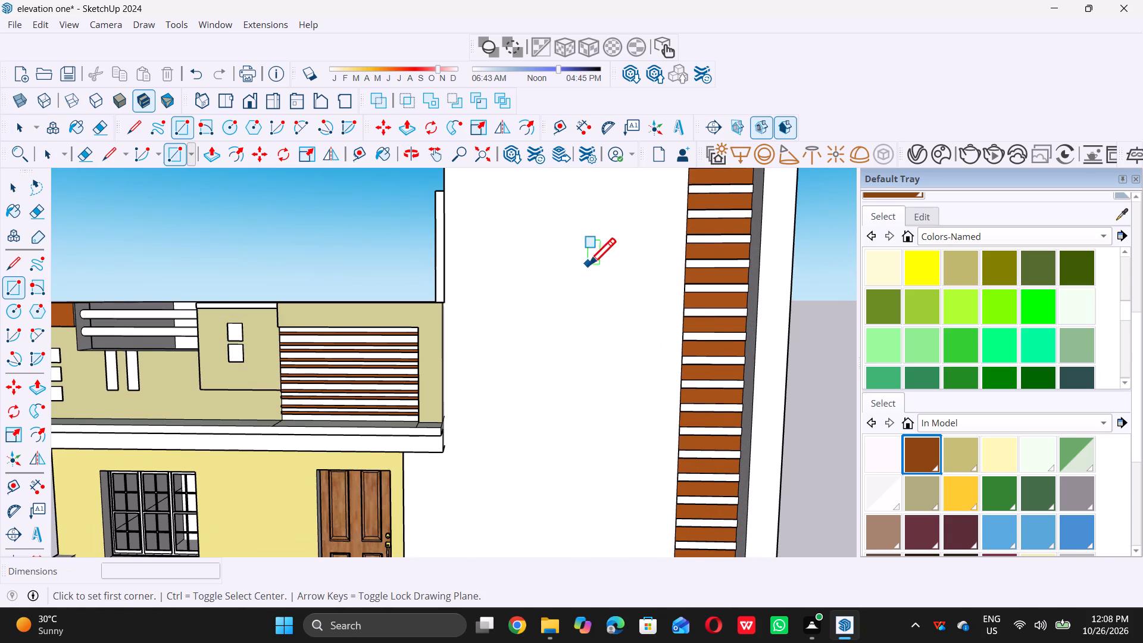
scroll(589, 269, down, 5)
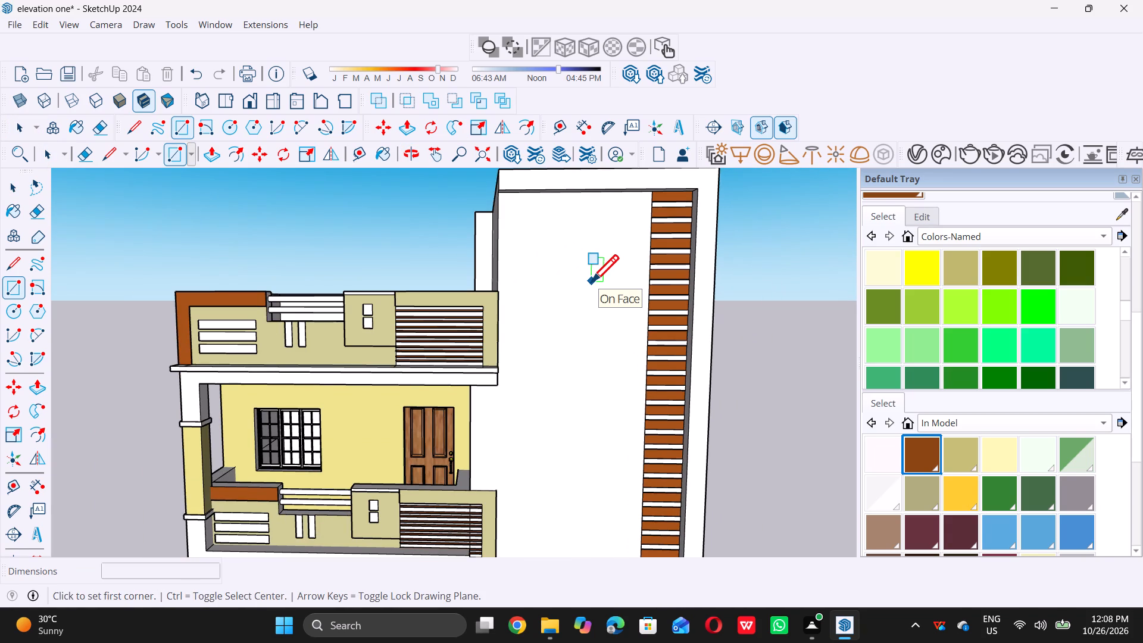
click(573, 221)
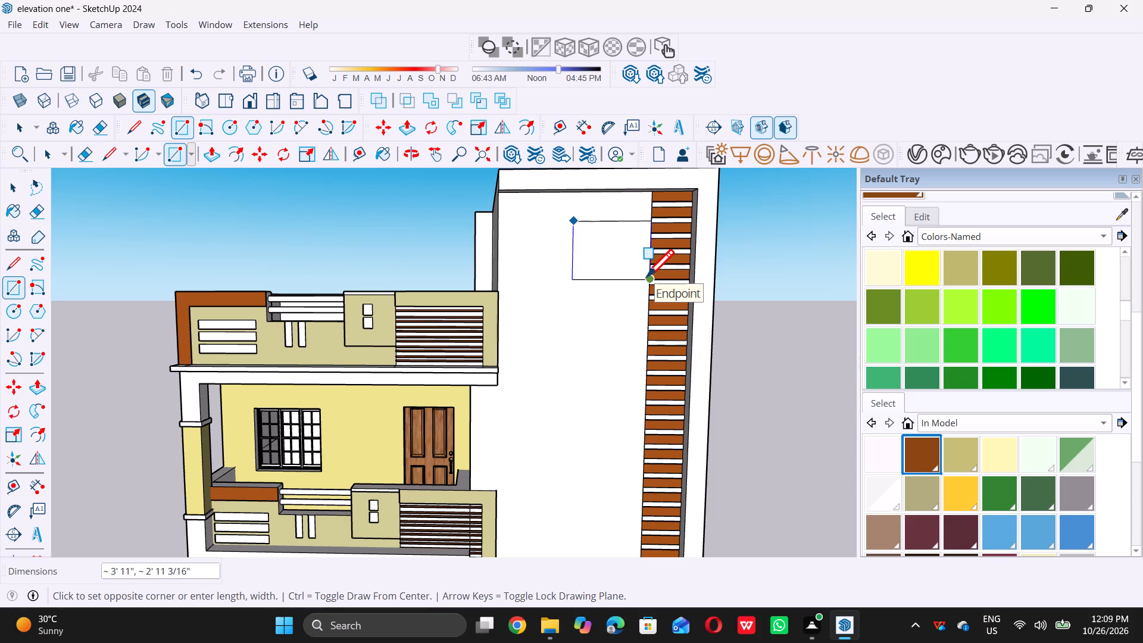
scroll(632, 286, down, 11)
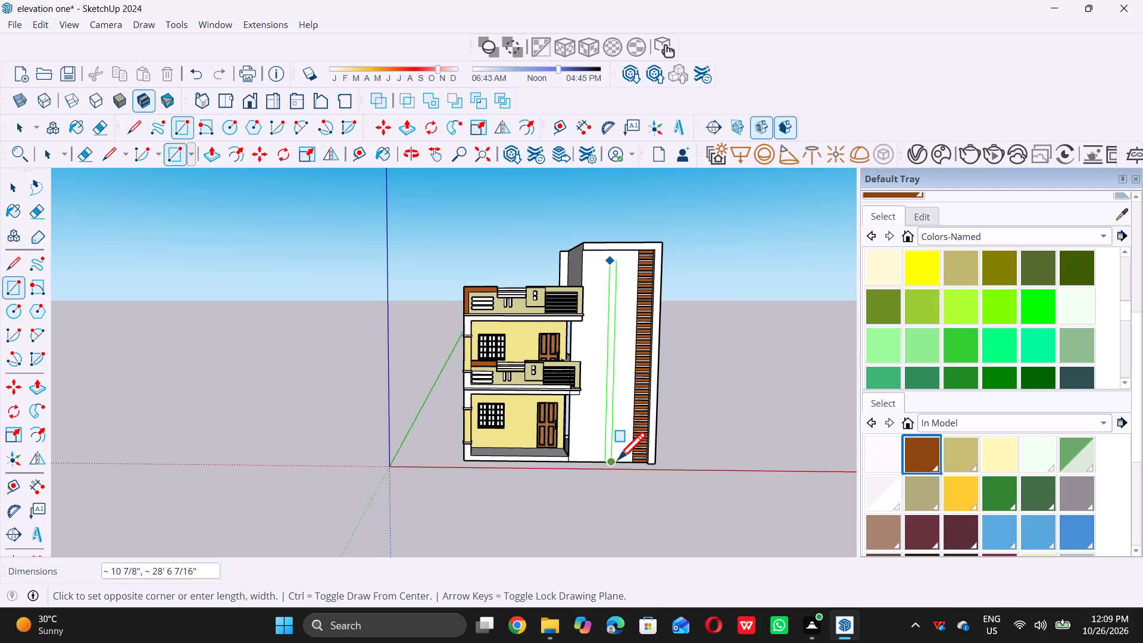
scroll(632, 441, up, 6)
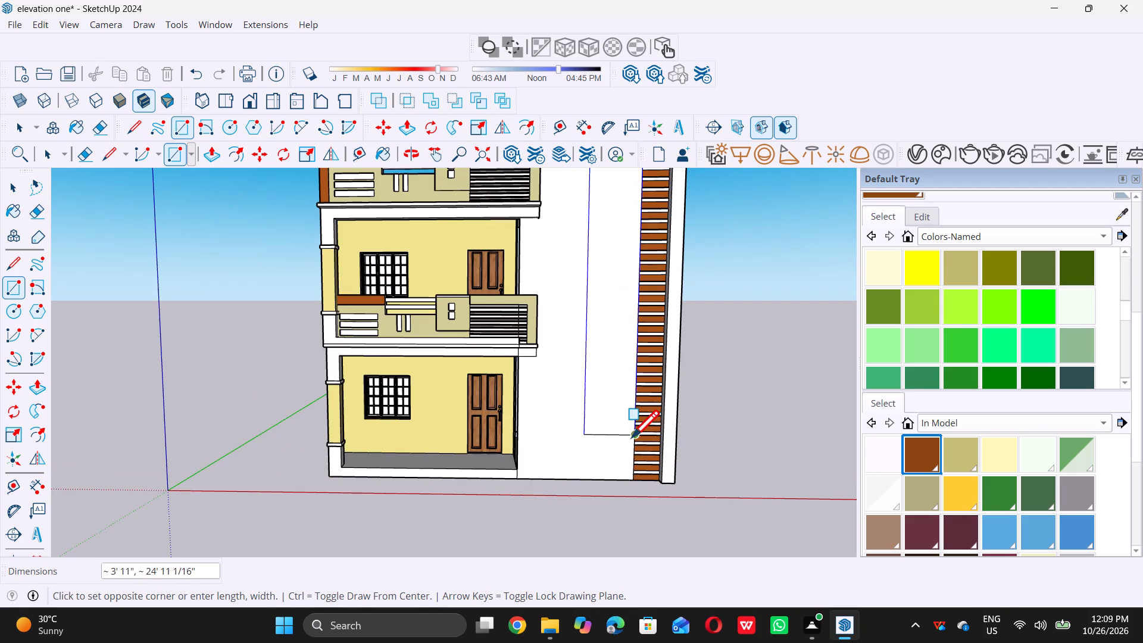
click(632, 434)
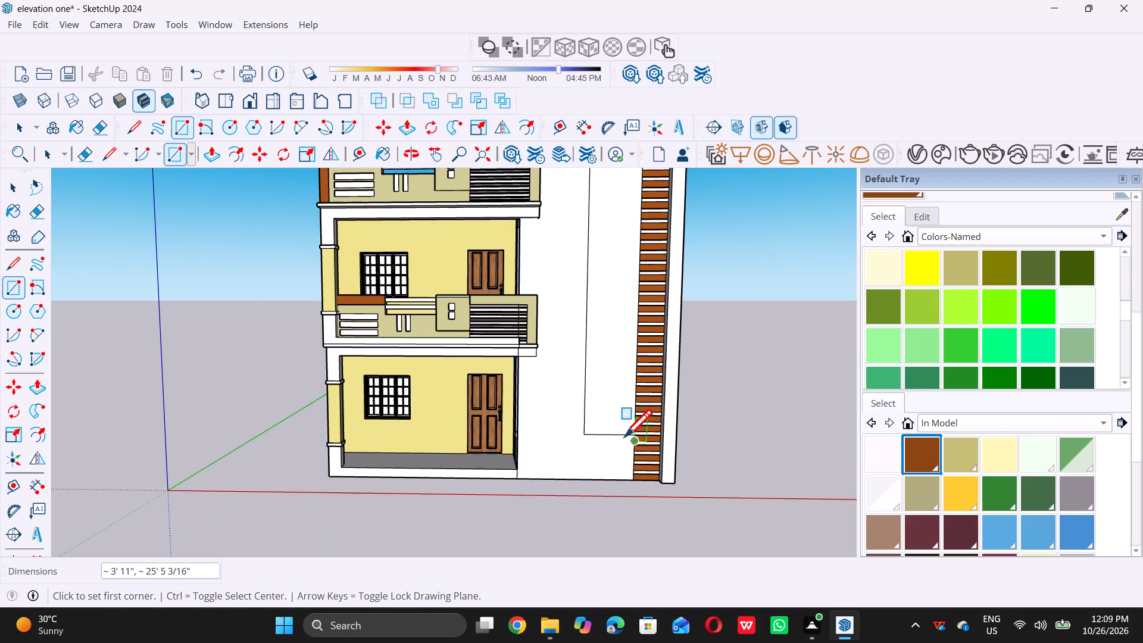
key(space)
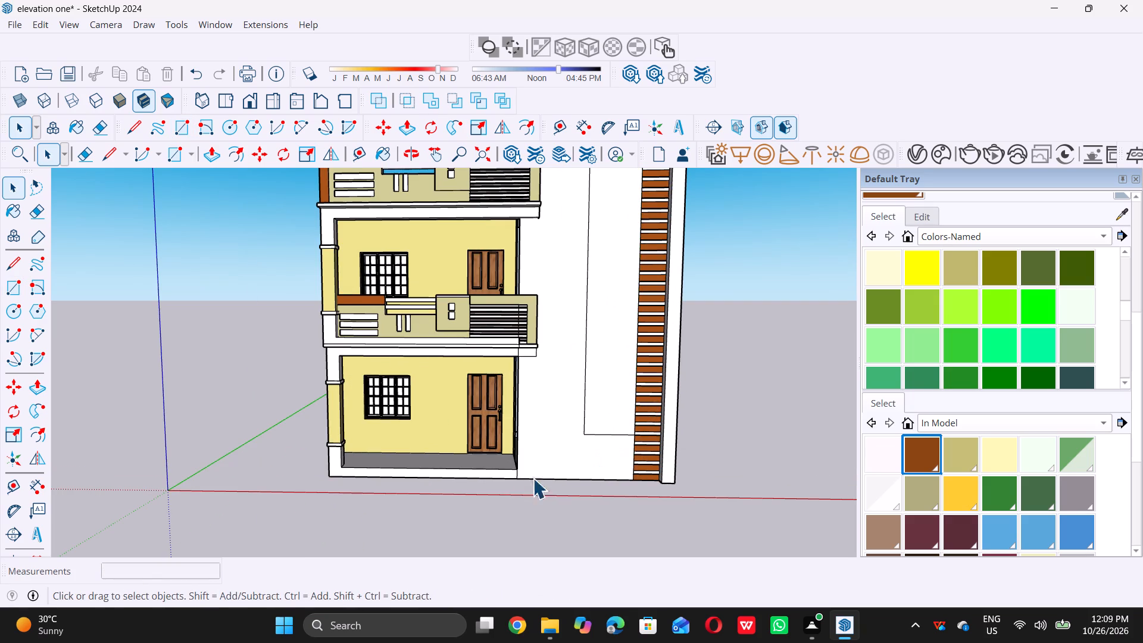
Offset the tall rectangle's outline 6" inward to form a border frame.
scroll(505, 469, down, 7)
middle_drag(511, 390, 542, 351)
scroll(566, 363, up, 3)
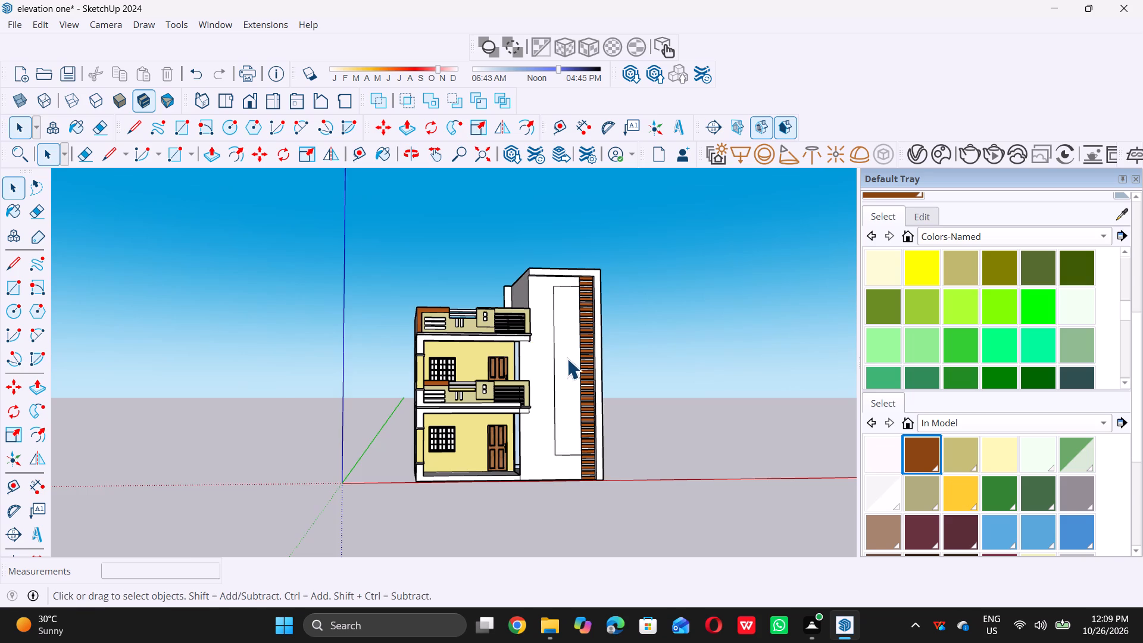
scroll(567, 358, up, 8)
double_click(561, 357)
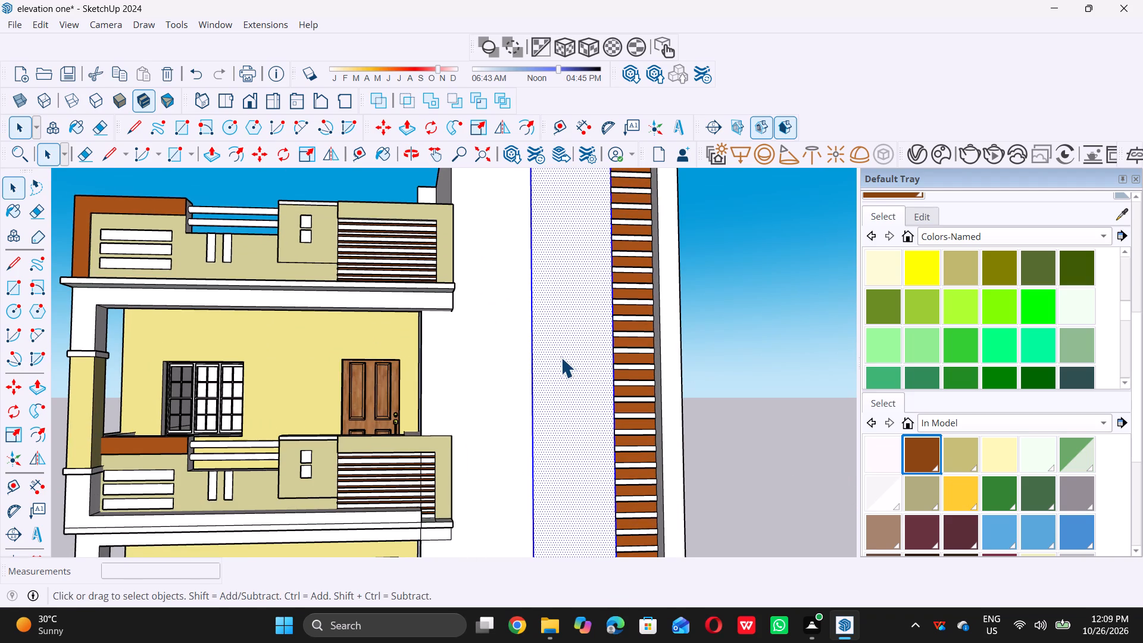
key(f)
click(554, 359)
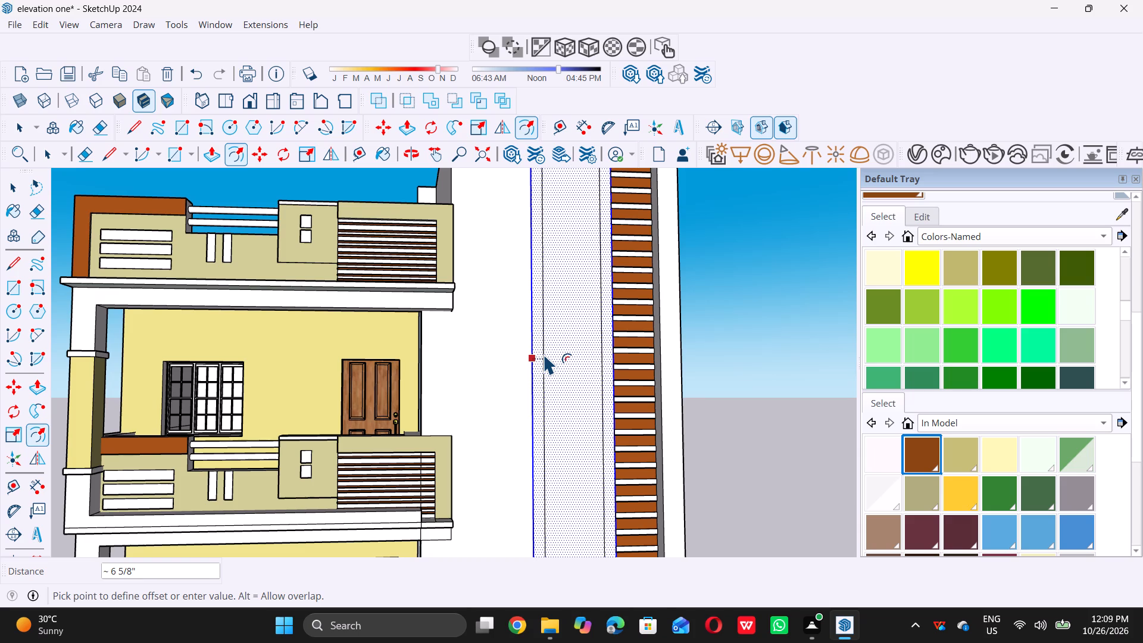
key(6)
key(shift+quotedbl)
key(Return)
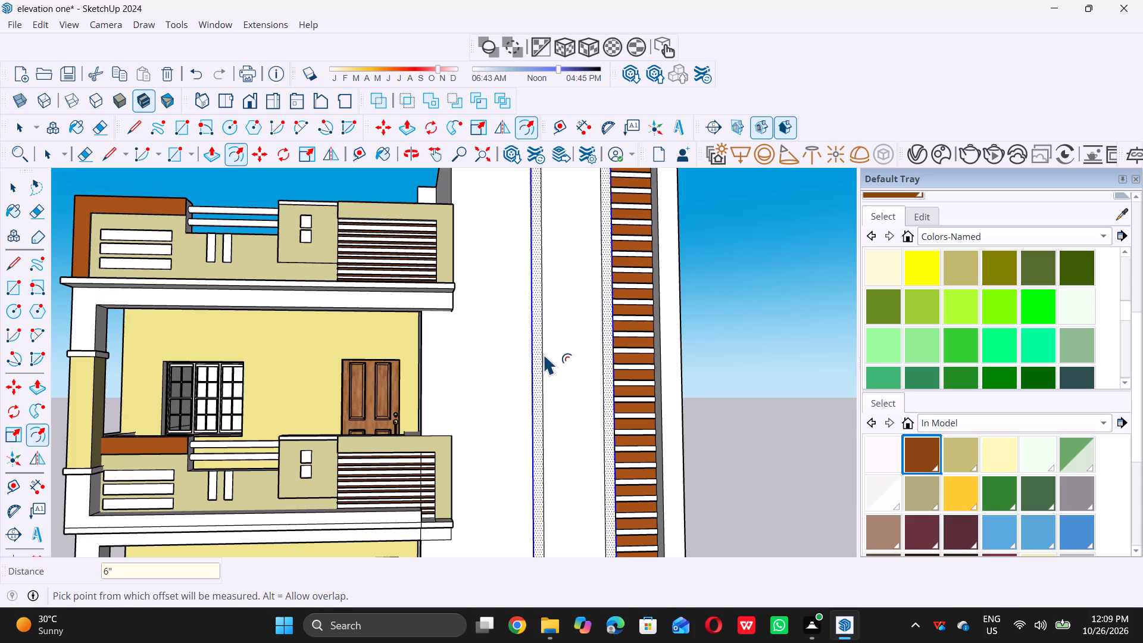
key(space)
click(770, 358)
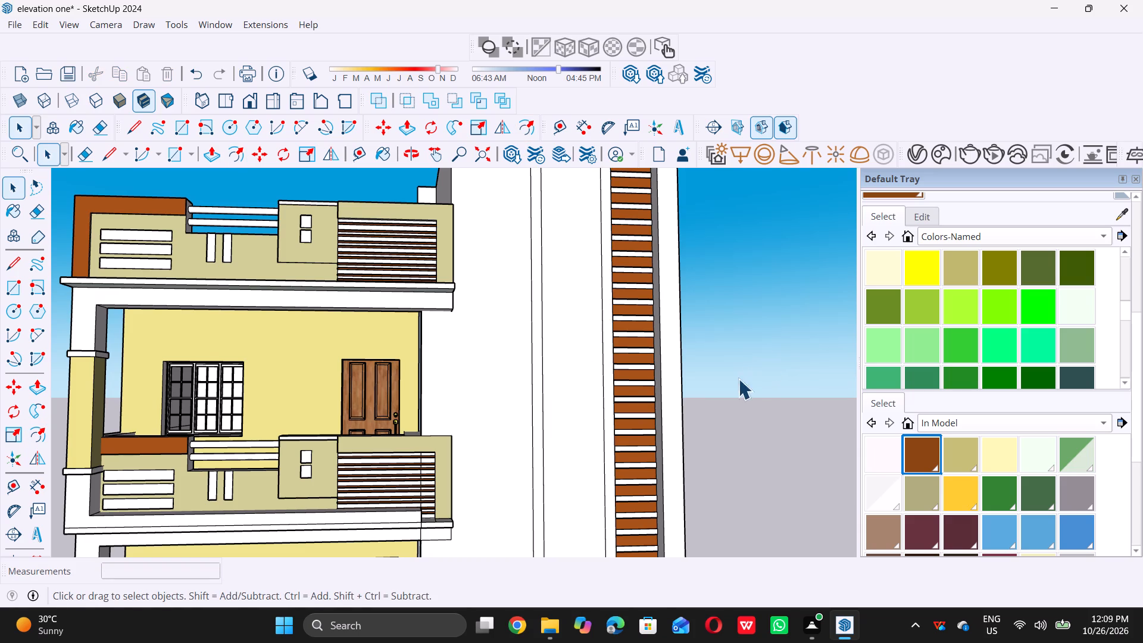
Push/Pull the border frame face on the tall block by 1/2".
scroll(558, 458, down, 6)
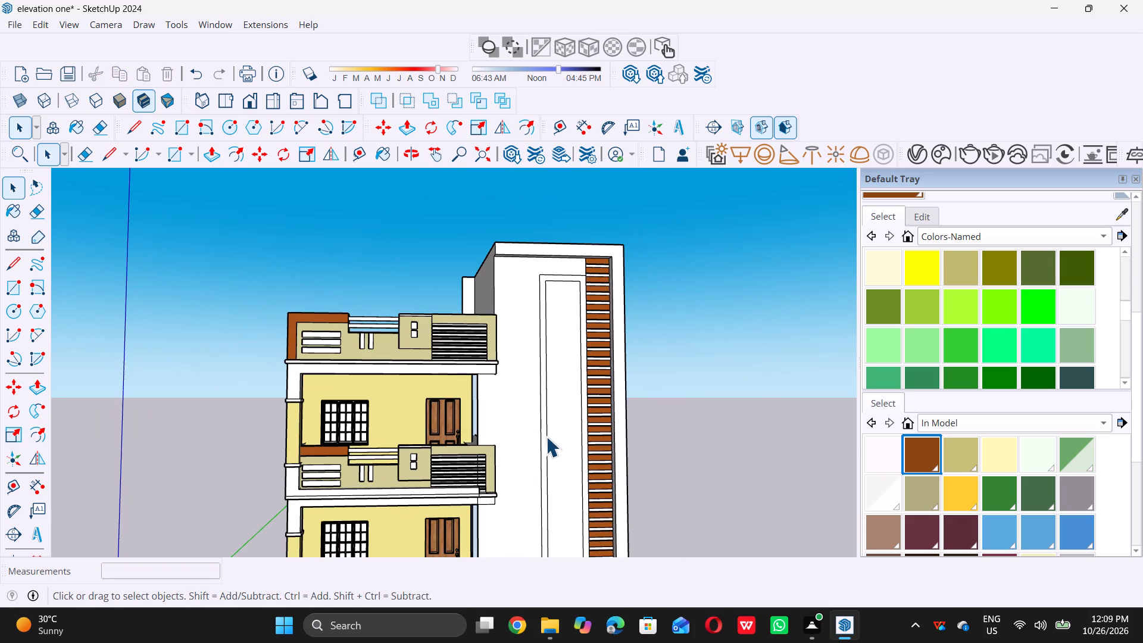
scroll(495, 434, down, 3)
middle_drag(483, 430, 552, 444)
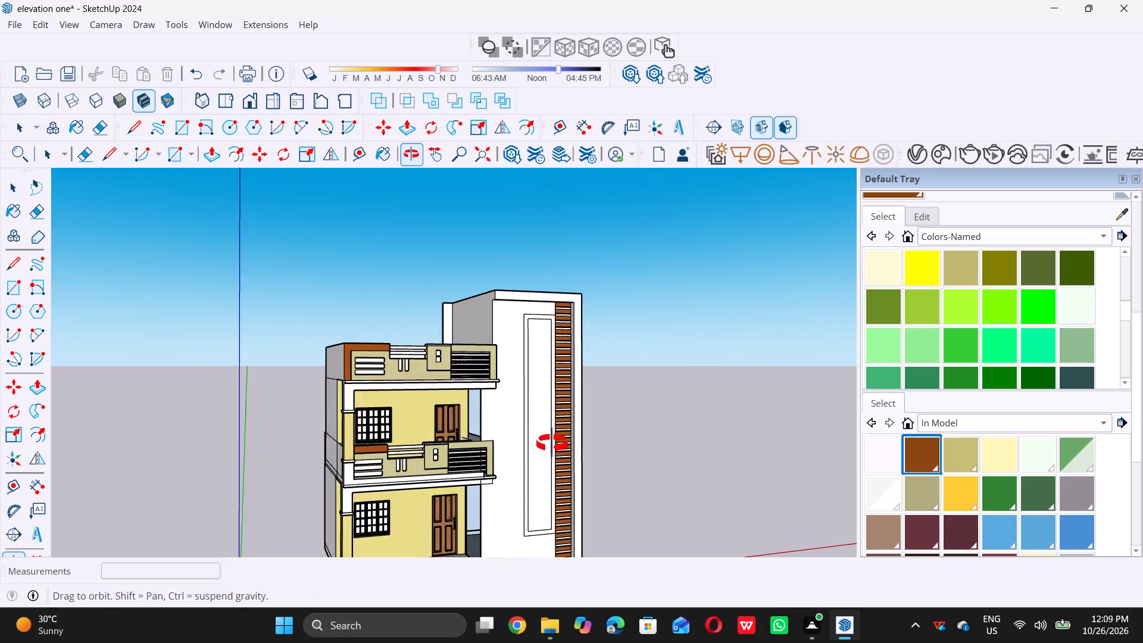
middle_drag(552, 444, 561, 445)
scroll(534, 451, up, 11)
double_click(508, 443)
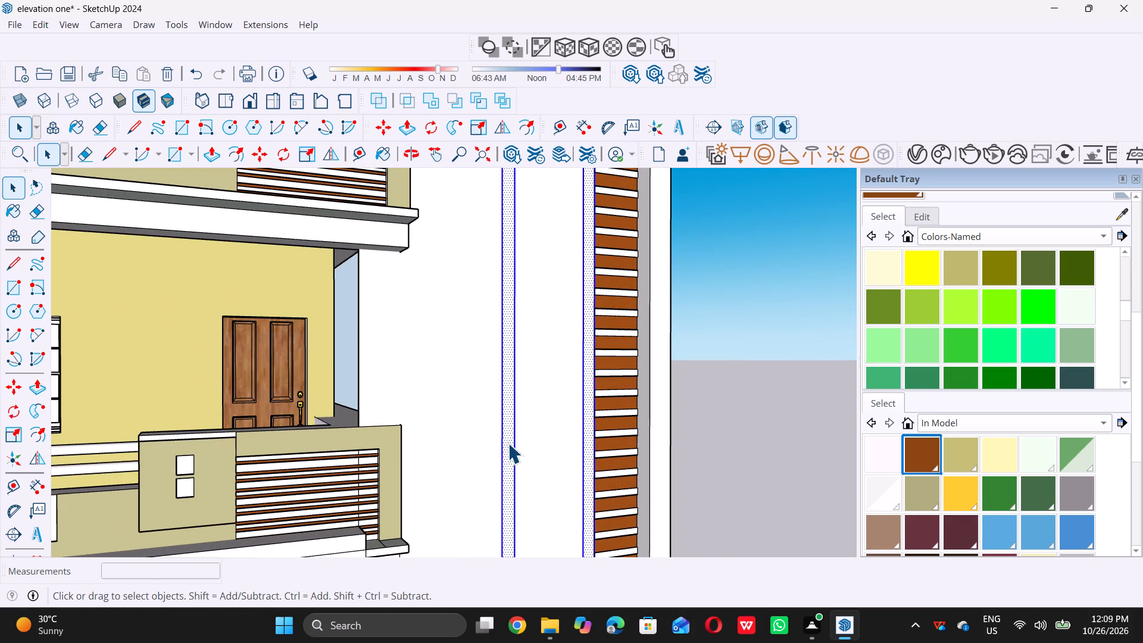
key(p)
click(508, 443)
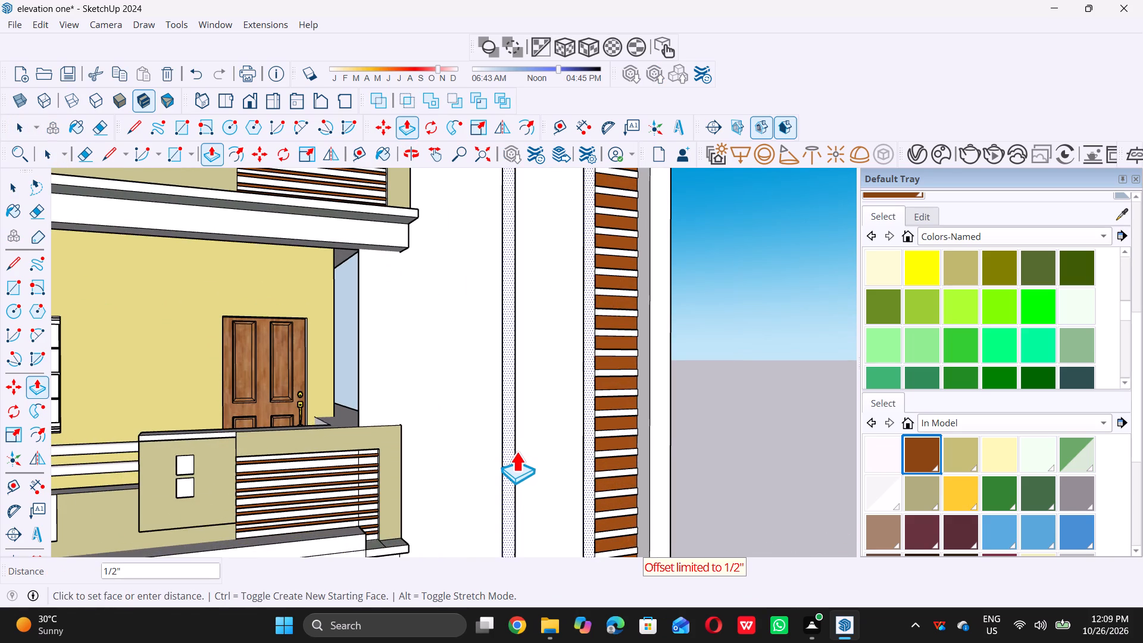
scroll(574, 452, up, 13)
click(604, 459)
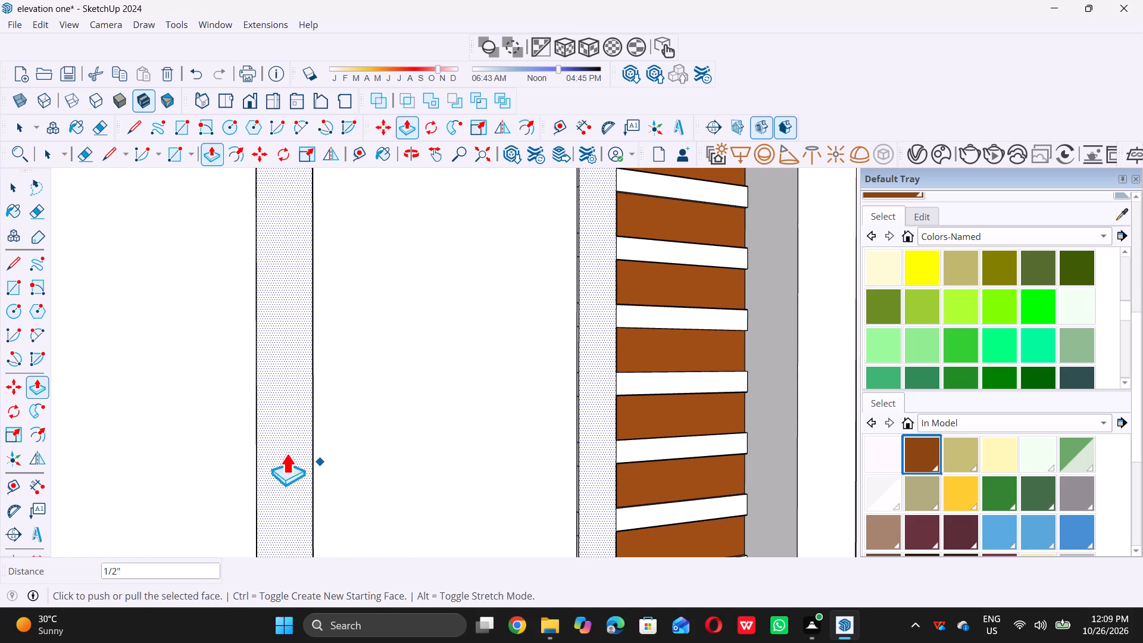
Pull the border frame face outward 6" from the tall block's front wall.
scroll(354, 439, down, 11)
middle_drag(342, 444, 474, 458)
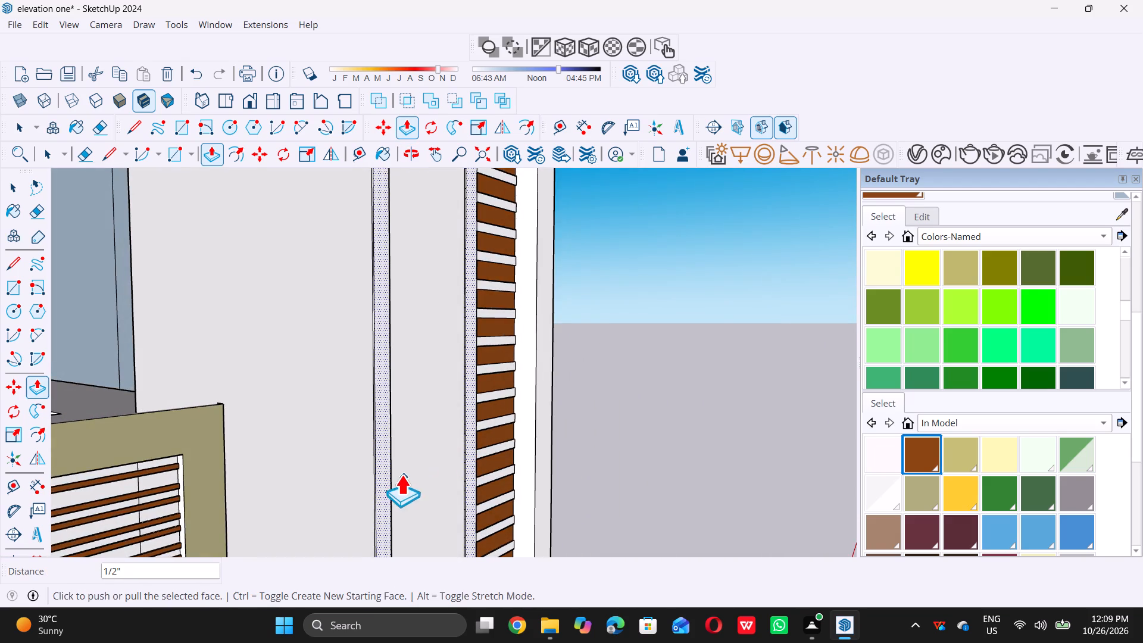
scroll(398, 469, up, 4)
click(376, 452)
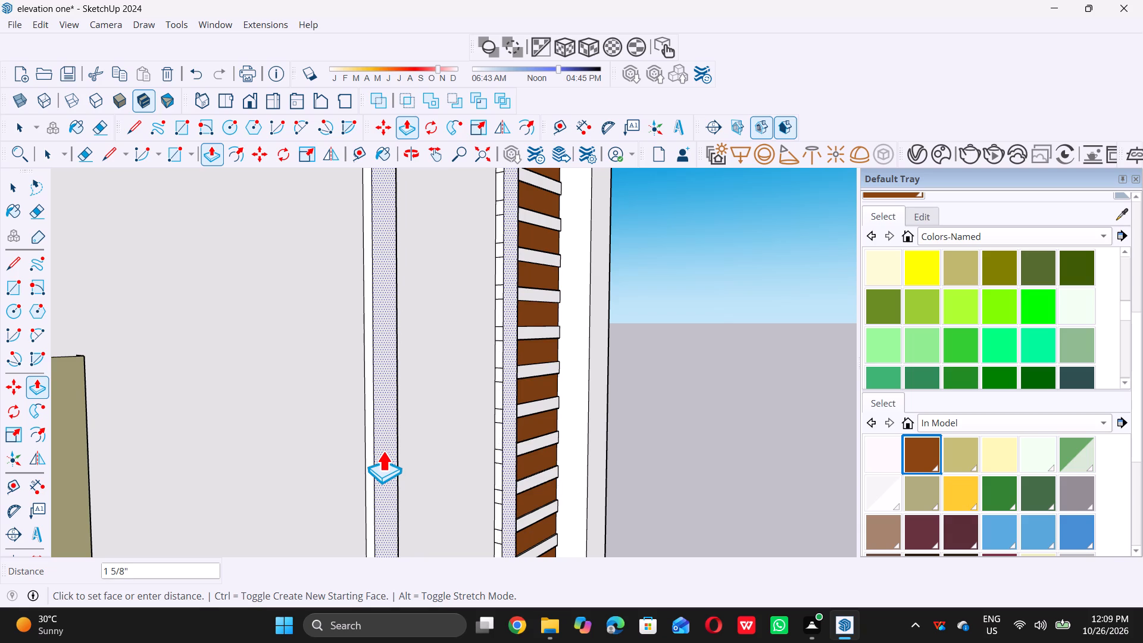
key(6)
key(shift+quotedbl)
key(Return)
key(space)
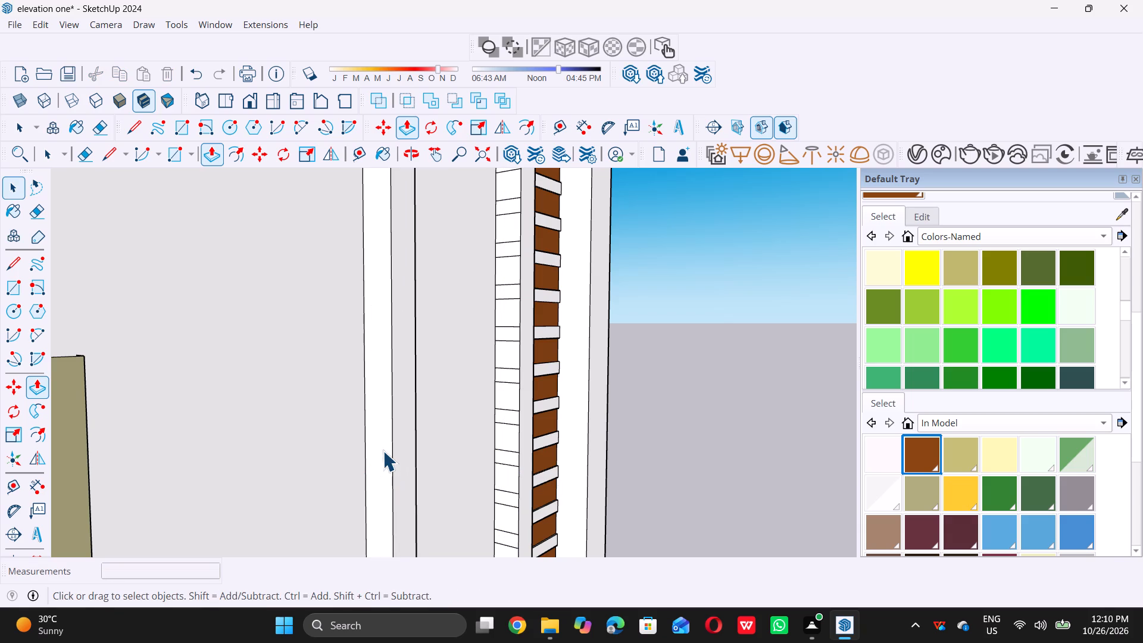
Examine the projecting frame beside the brown strips from several angles around the house.
scroll(383, 451, down, 6)
middle_drag(450, 431, 99, 441)
scroll(278, 408, down, 5)
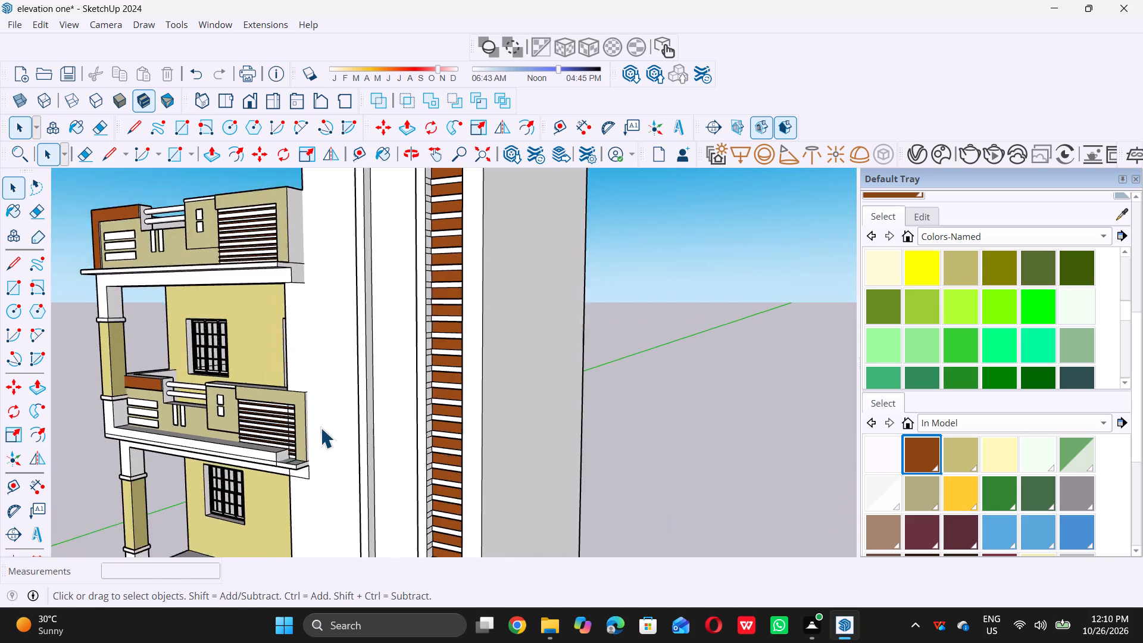
scroll(320, 427, down, 2)
scroll(385, 350, down, 5)
middle_drag(323, 391, 458, 386)
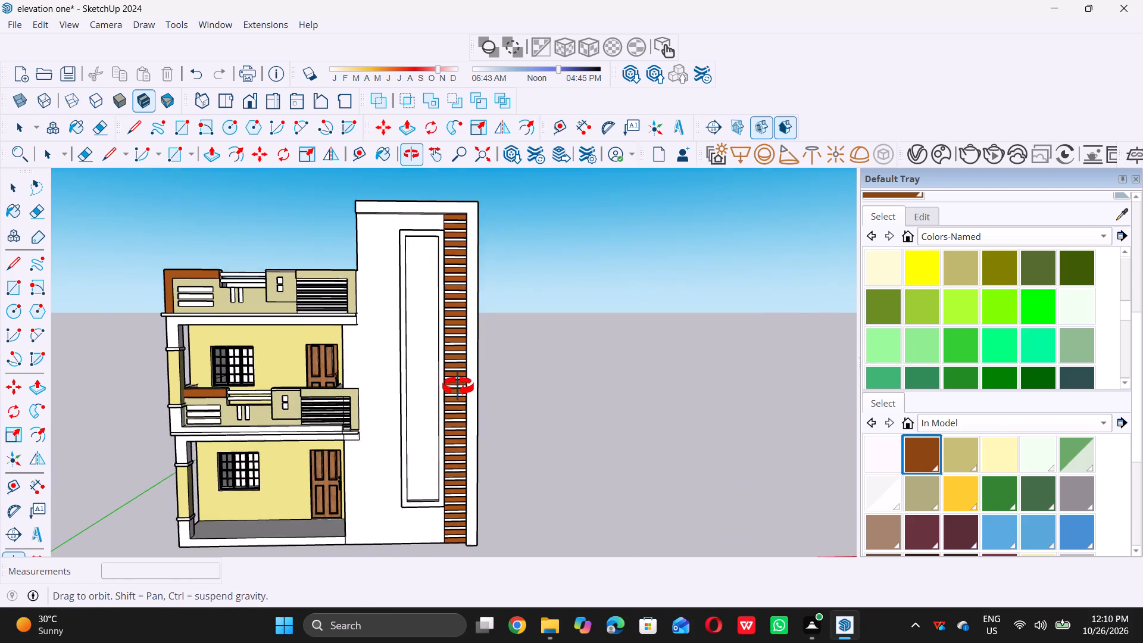
middle_drag(458, 386, 457, 388)
scroll(453, 396, down, 7)
middle_drag(426, 421, 395, 422)
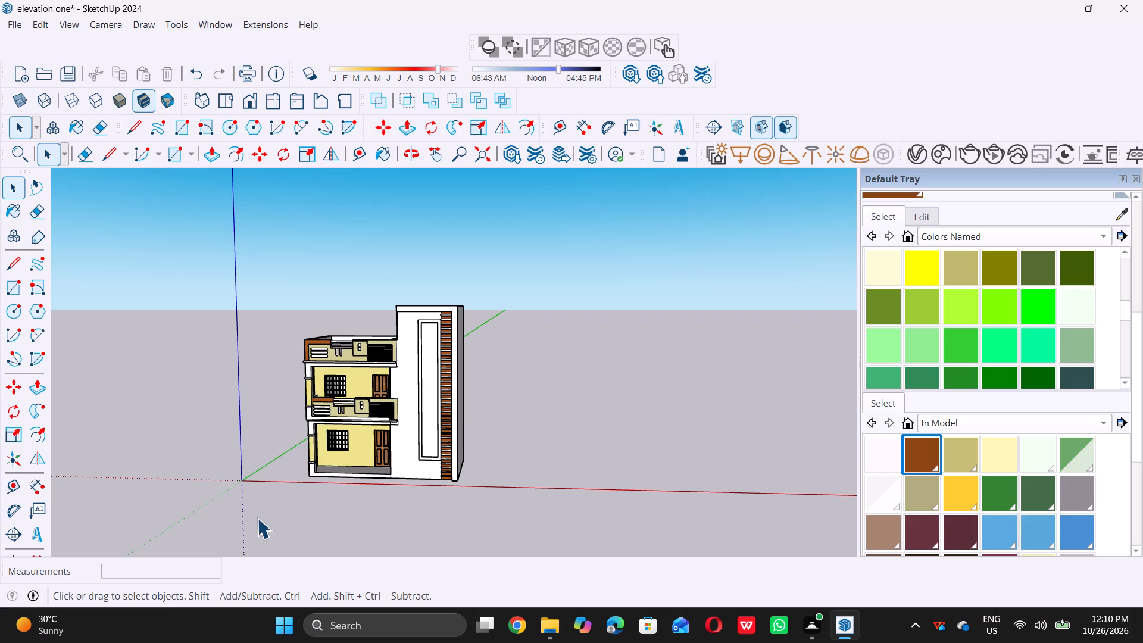
scroll(277, 426, up, 6)
middle_drag(498, 377, 534, 358)
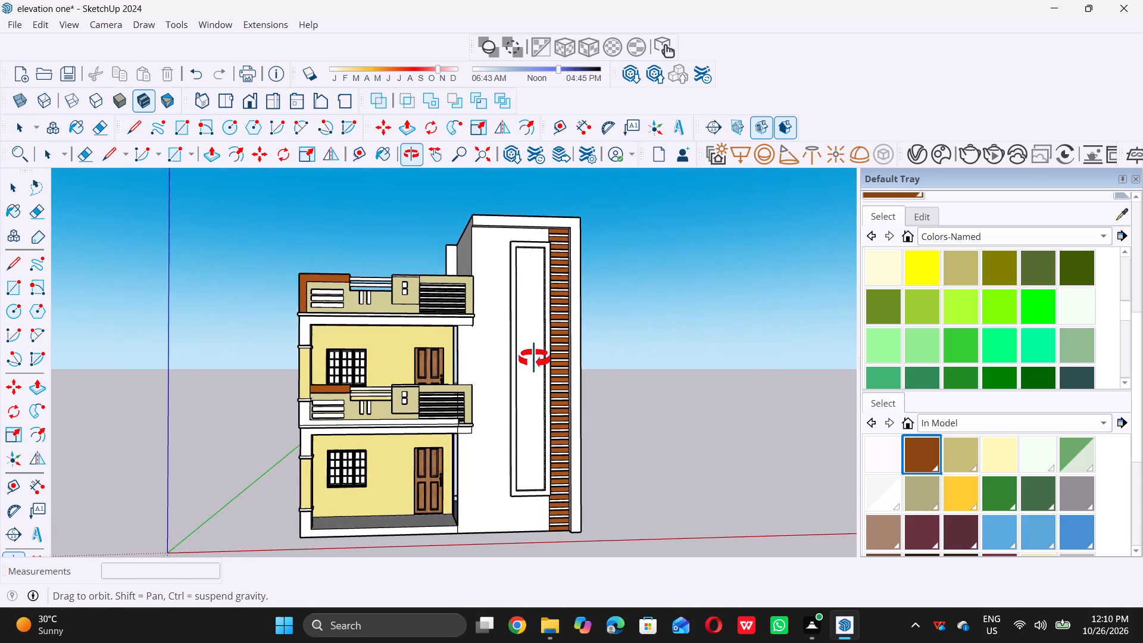
middle_drag(534, 358, 517, 365)
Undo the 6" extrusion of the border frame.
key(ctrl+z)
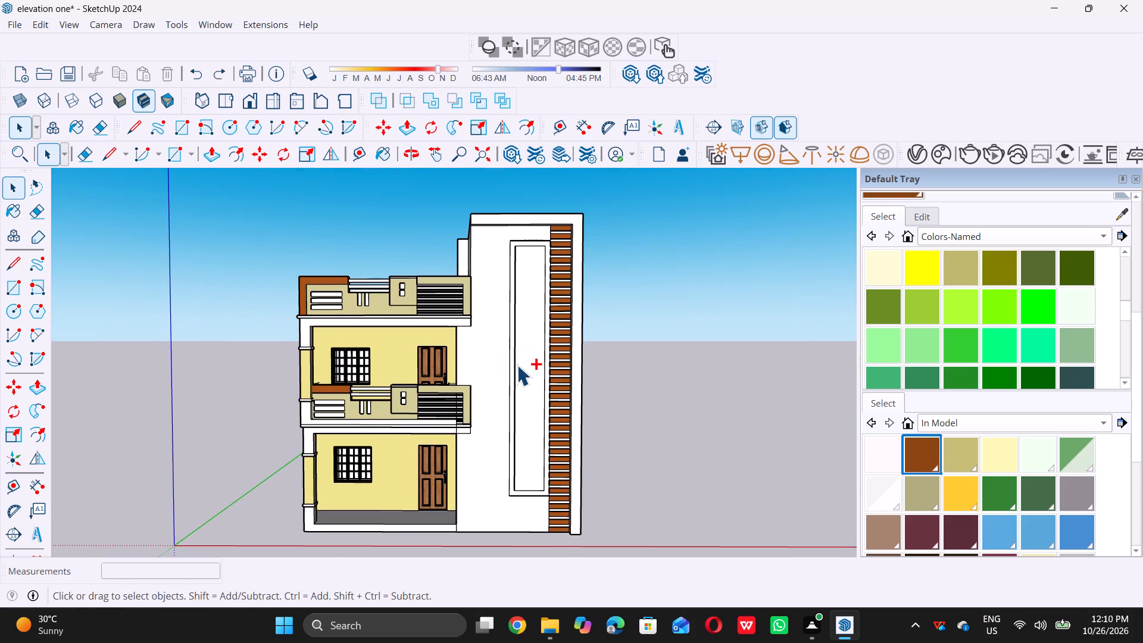
Undo the earlier push/pull, border offset and panel rectangle on the tall block's front wall.
key(ctrl+z)
key(ctrl+z)
key(ctrl+z)
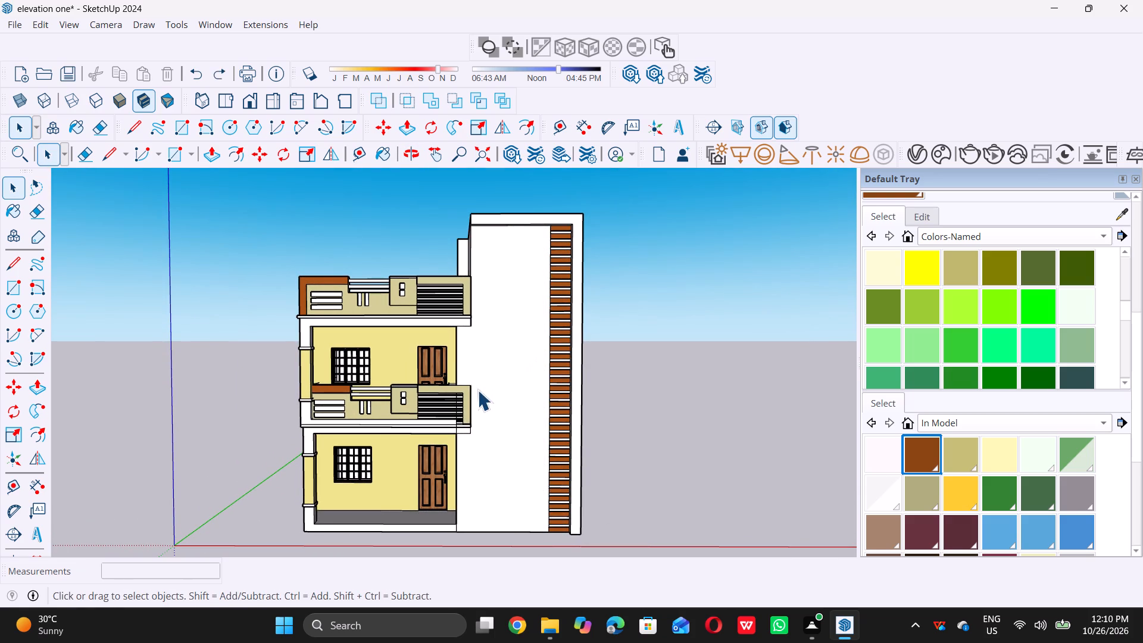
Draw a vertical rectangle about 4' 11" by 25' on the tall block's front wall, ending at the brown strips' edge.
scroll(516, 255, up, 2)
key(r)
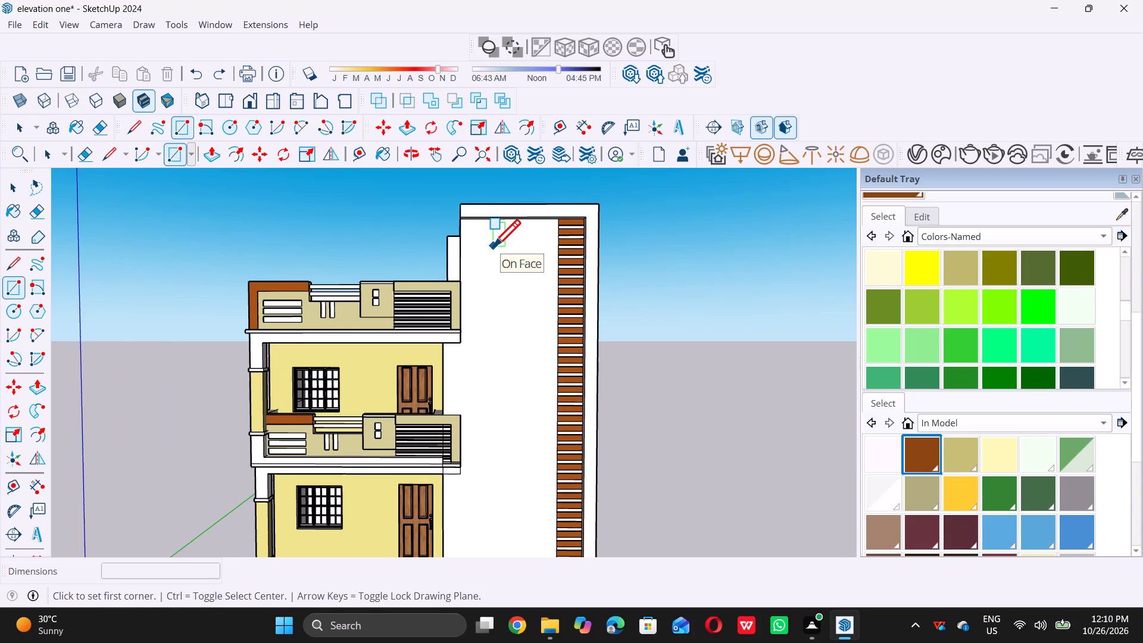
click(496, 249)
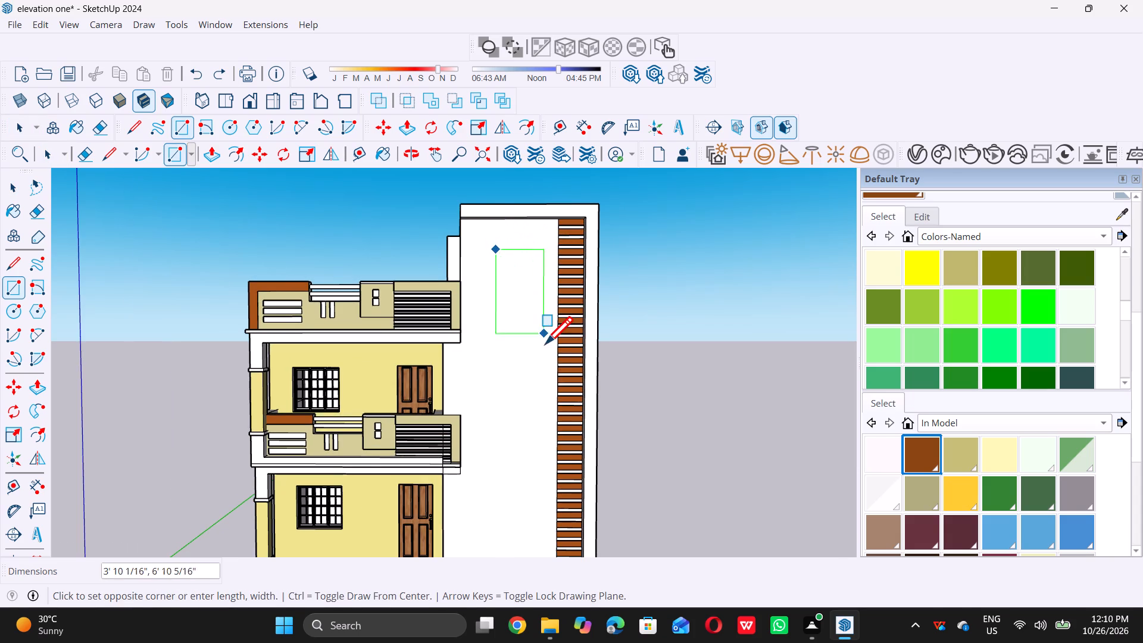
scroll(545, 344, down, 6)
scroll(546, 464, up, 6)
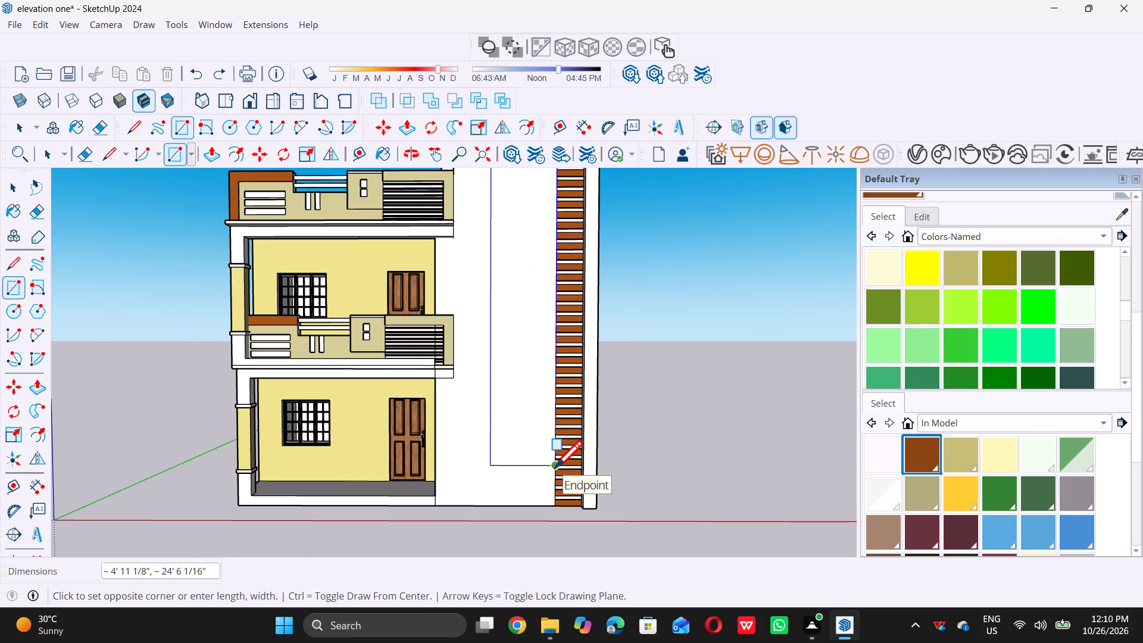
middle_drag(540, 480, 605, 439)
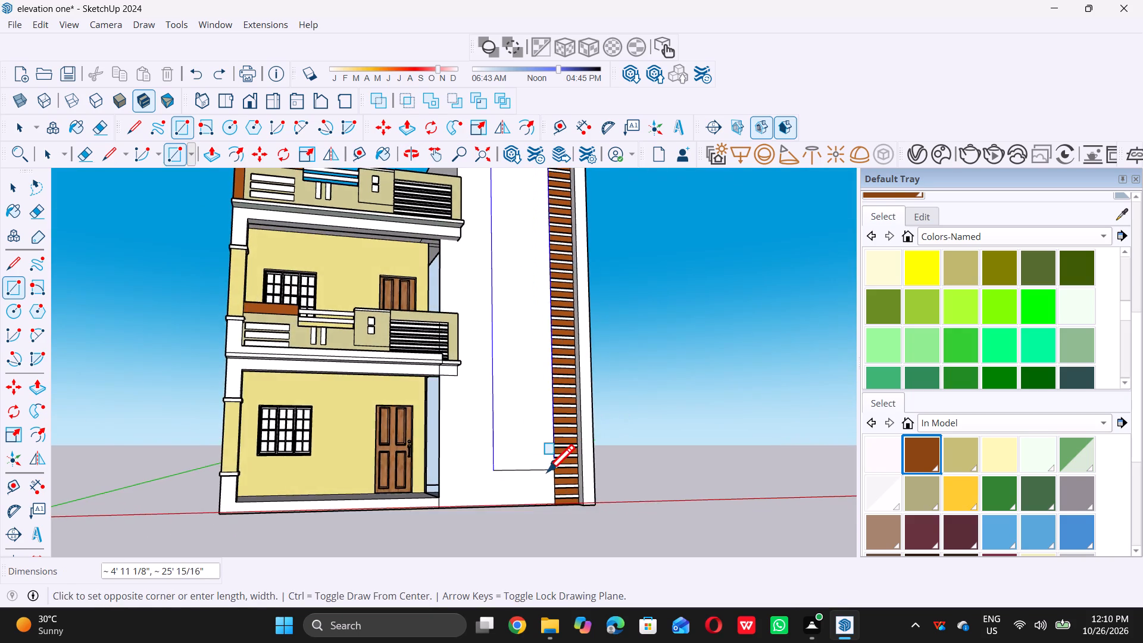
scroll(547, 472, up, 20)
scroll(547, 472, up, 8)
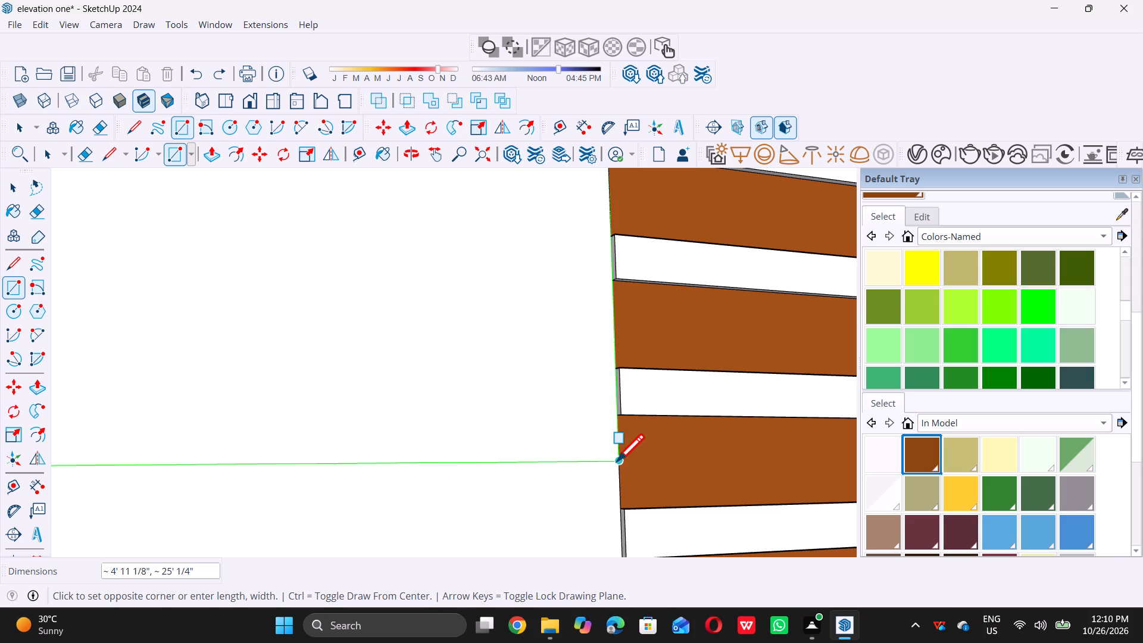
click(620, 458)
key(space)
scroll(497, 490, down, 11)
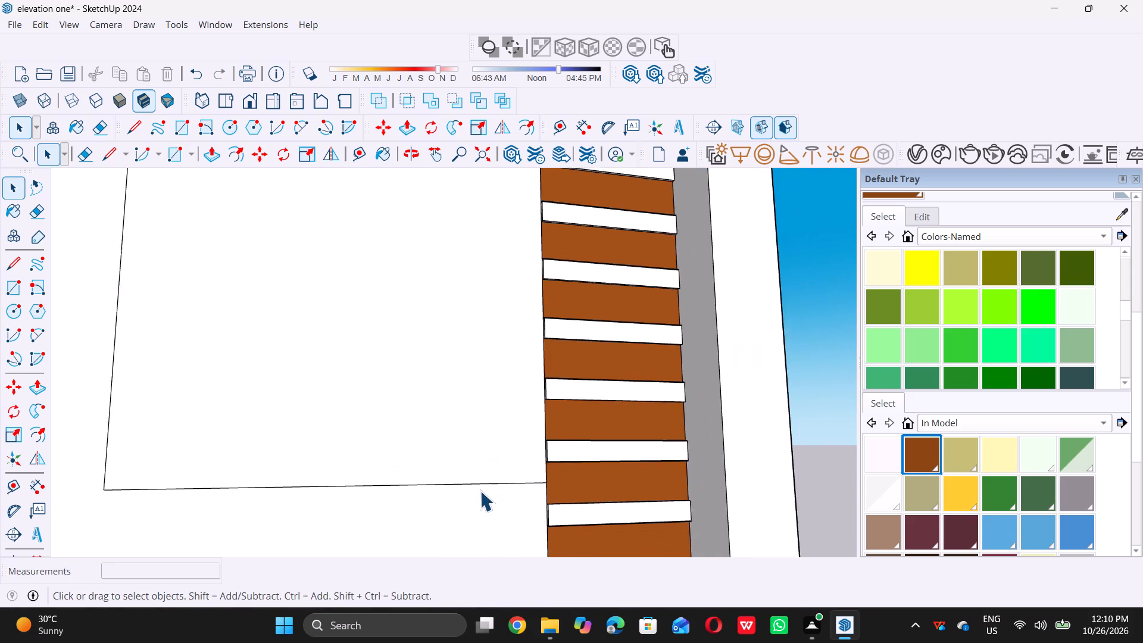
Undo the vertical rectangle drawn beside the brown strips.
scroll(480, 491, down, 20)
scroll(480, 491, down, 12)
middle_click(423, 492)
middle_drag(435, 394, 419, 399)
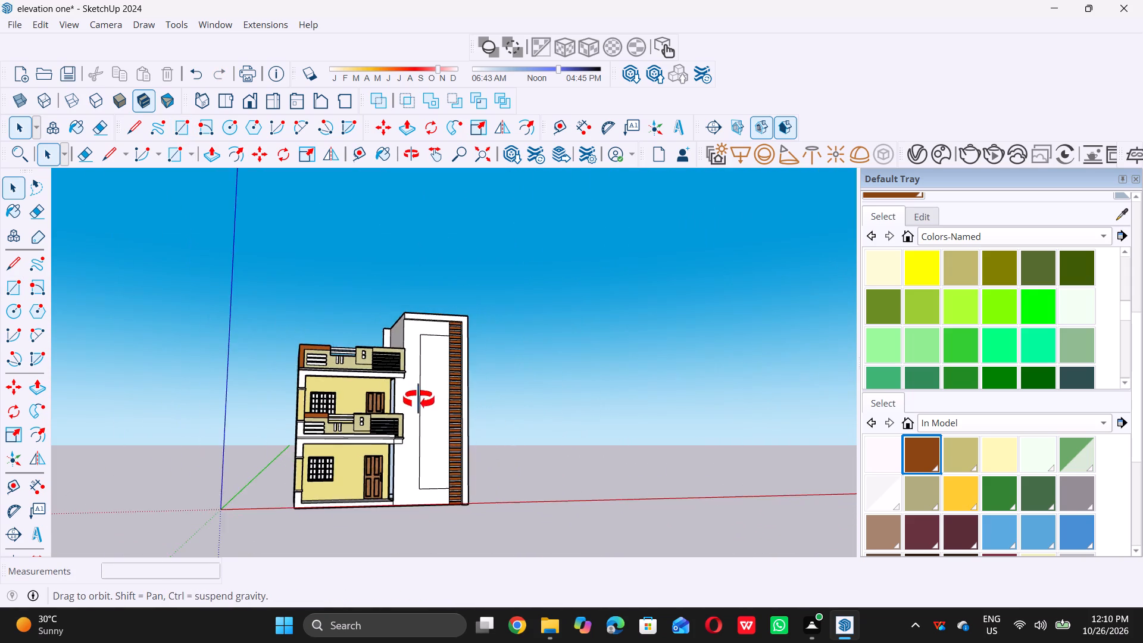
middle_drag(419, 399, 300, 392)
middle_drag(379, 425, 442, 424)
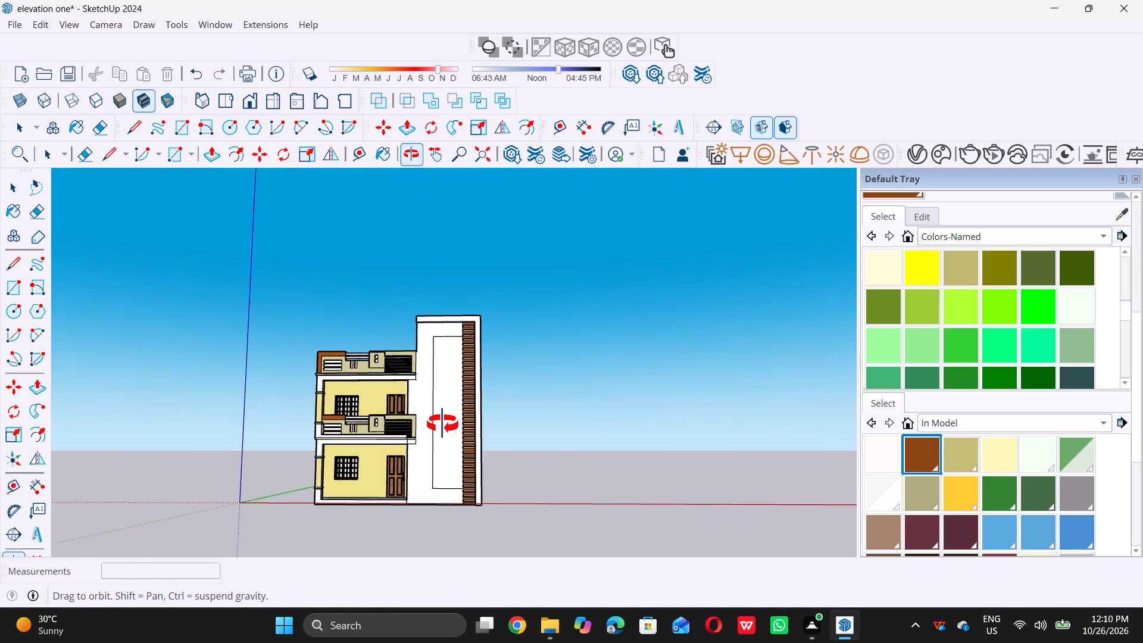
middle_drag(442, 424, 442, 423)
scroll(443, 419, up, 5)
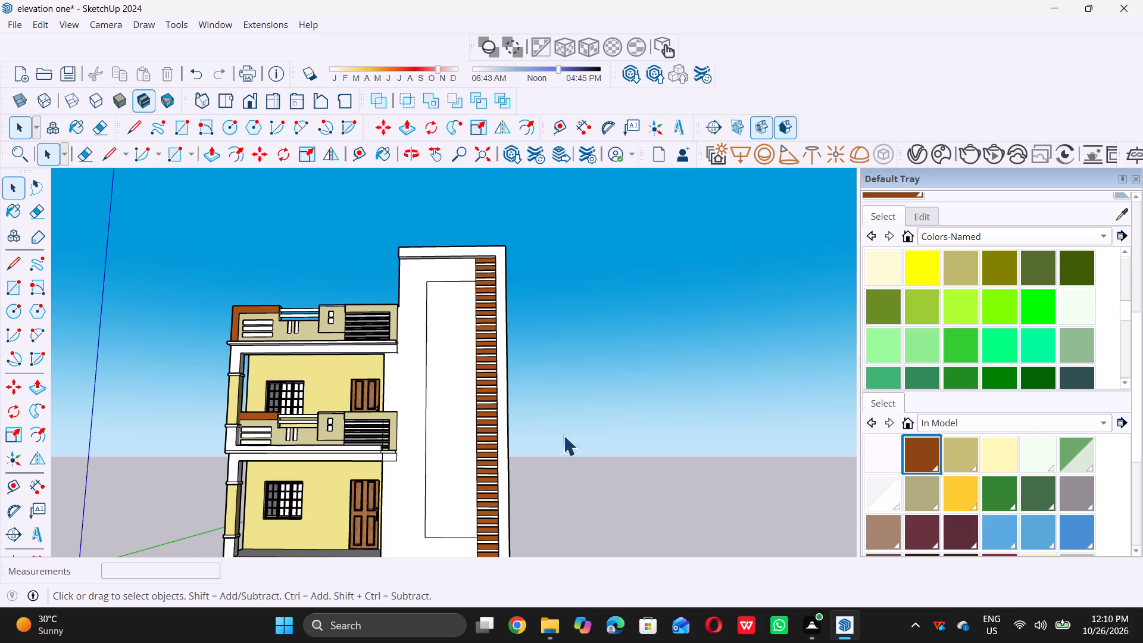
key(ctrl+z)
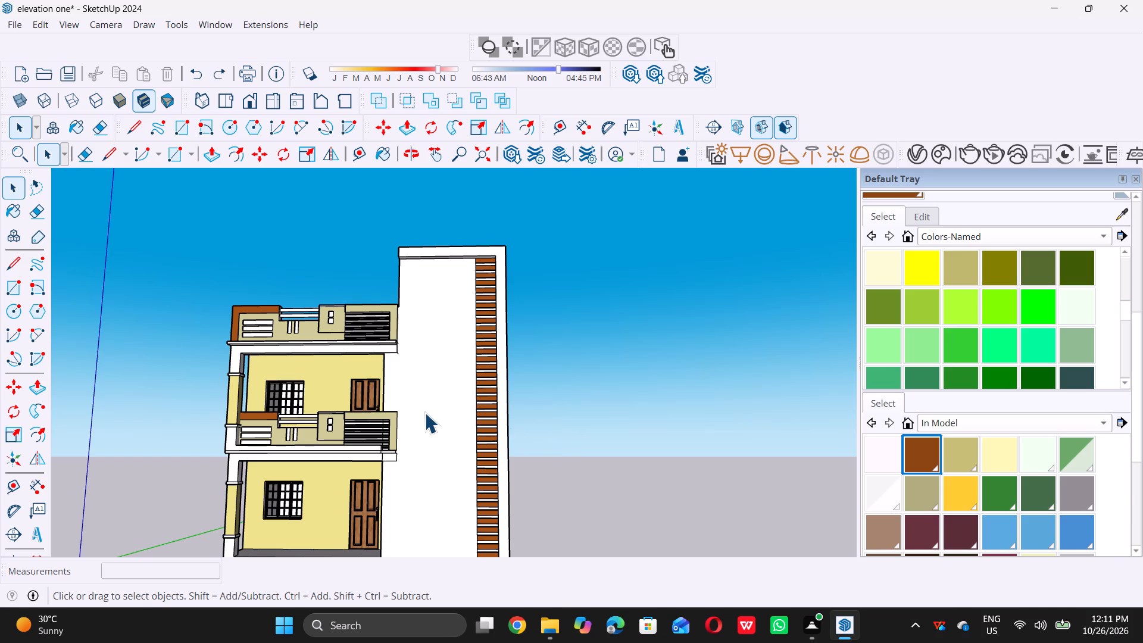
Draw a vertical rectangle about 5' 5" by 25' 5" on the tall block's front wall, reaching the brown strips' edge.
key(r)
scroll(421, 290, up, 5)
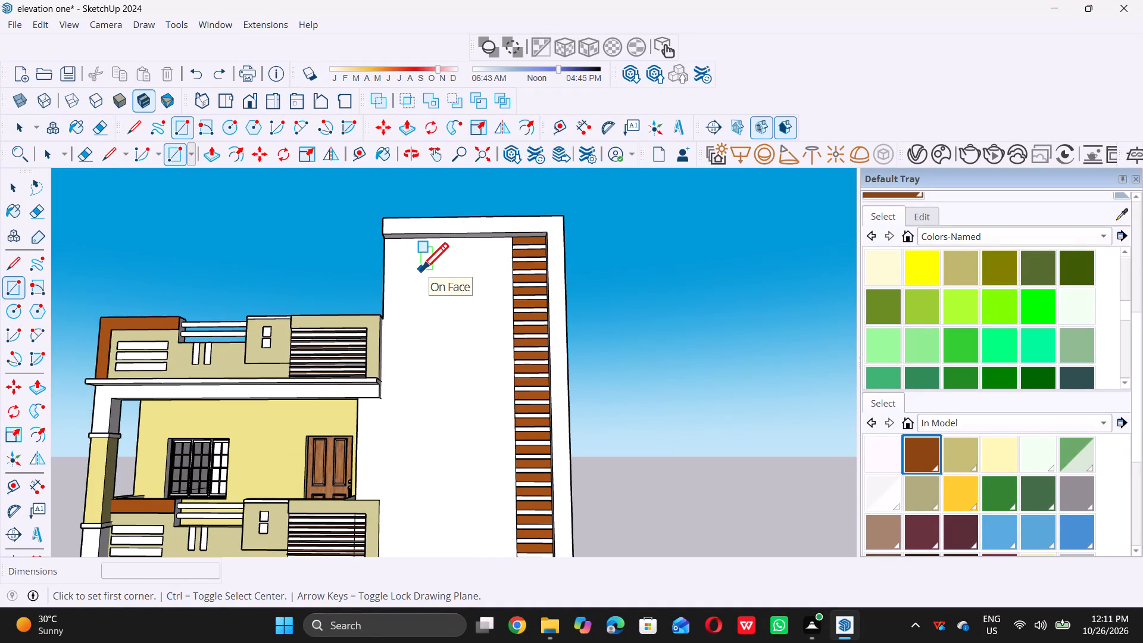
click(423, 271)
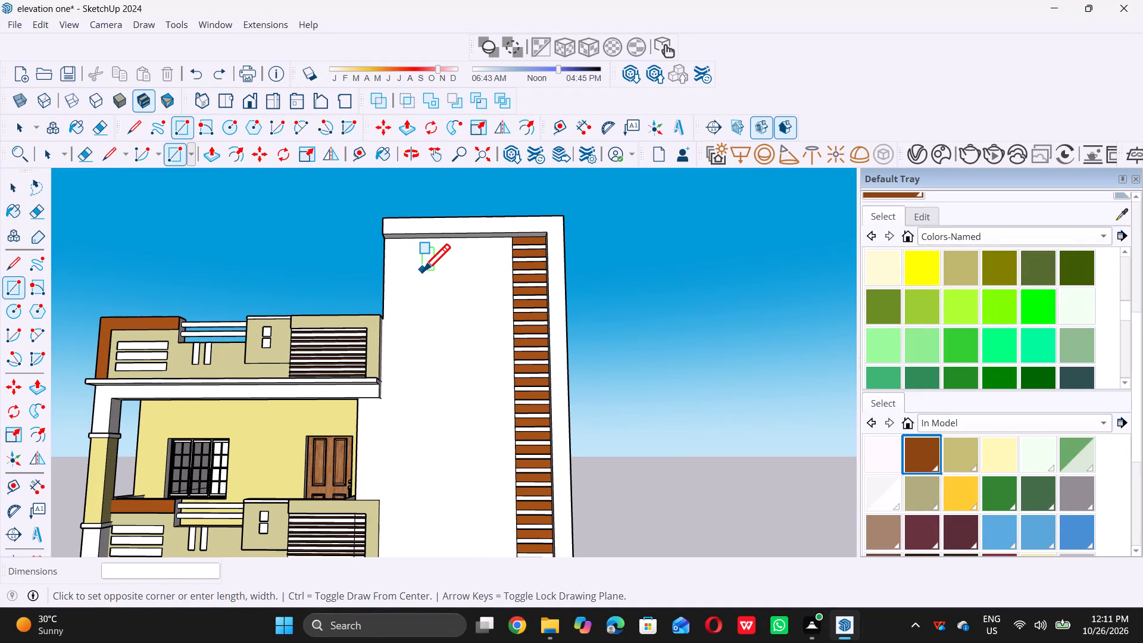
scroll(498, 331, down, 11)
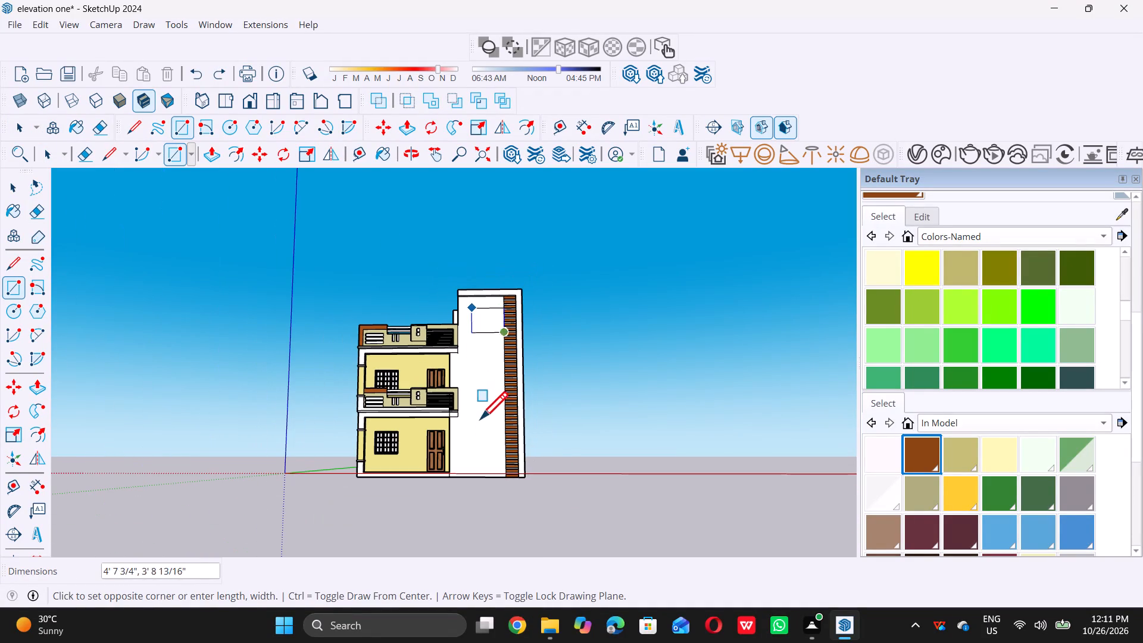
scroll(501, 457, up, 12)
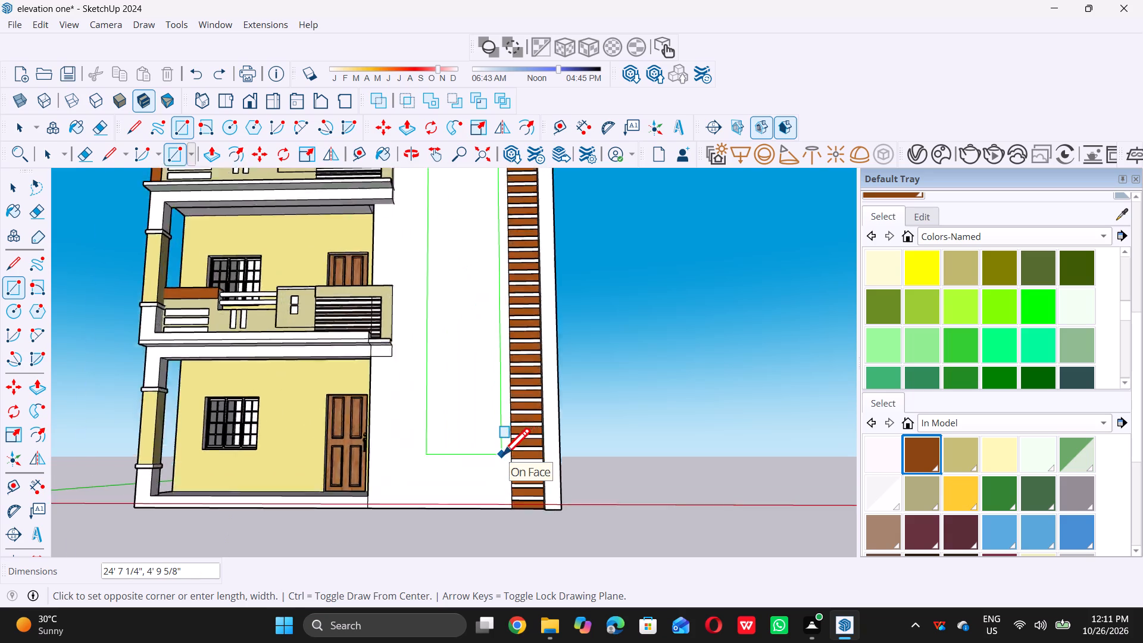
scroll(502, 455, up, 8)
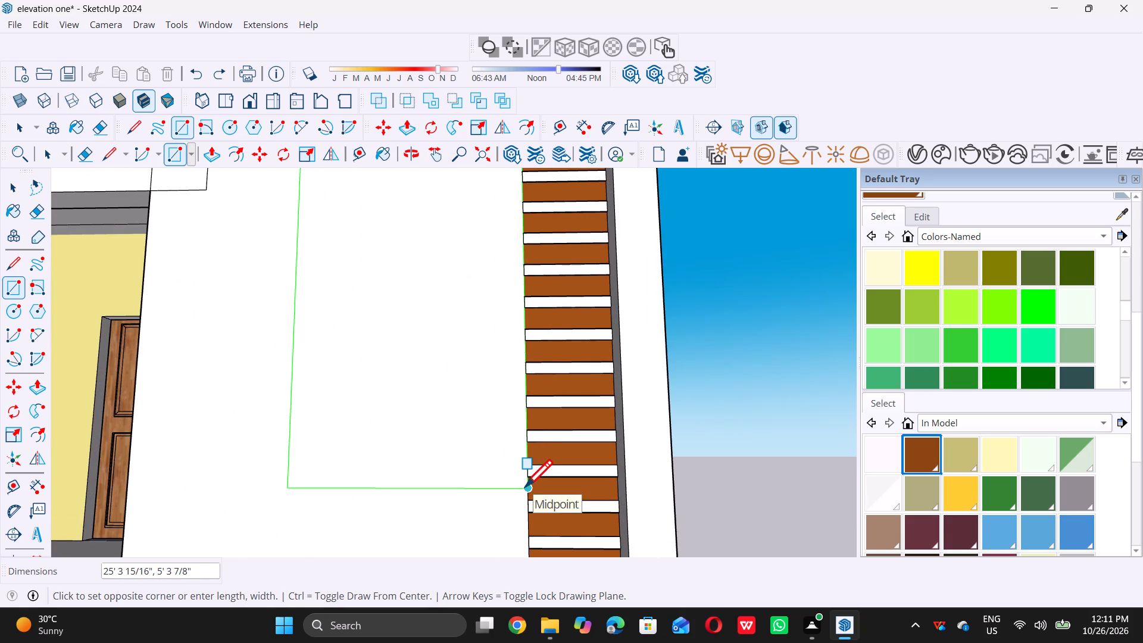
scroll(527, 486, up, 14)
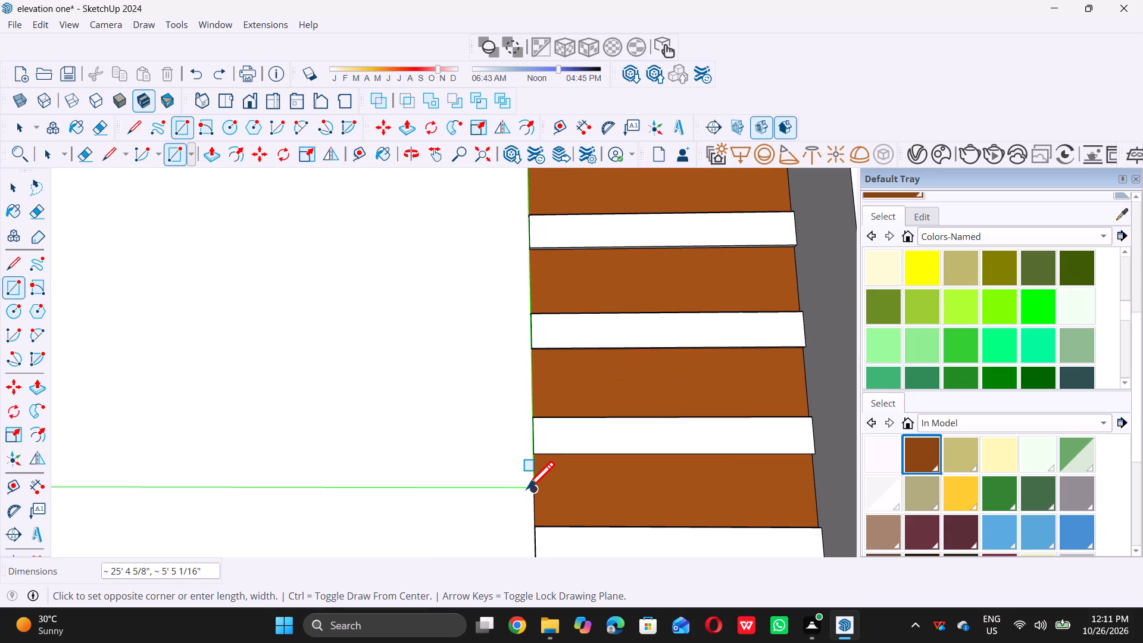
click(532, 486)
key(space)
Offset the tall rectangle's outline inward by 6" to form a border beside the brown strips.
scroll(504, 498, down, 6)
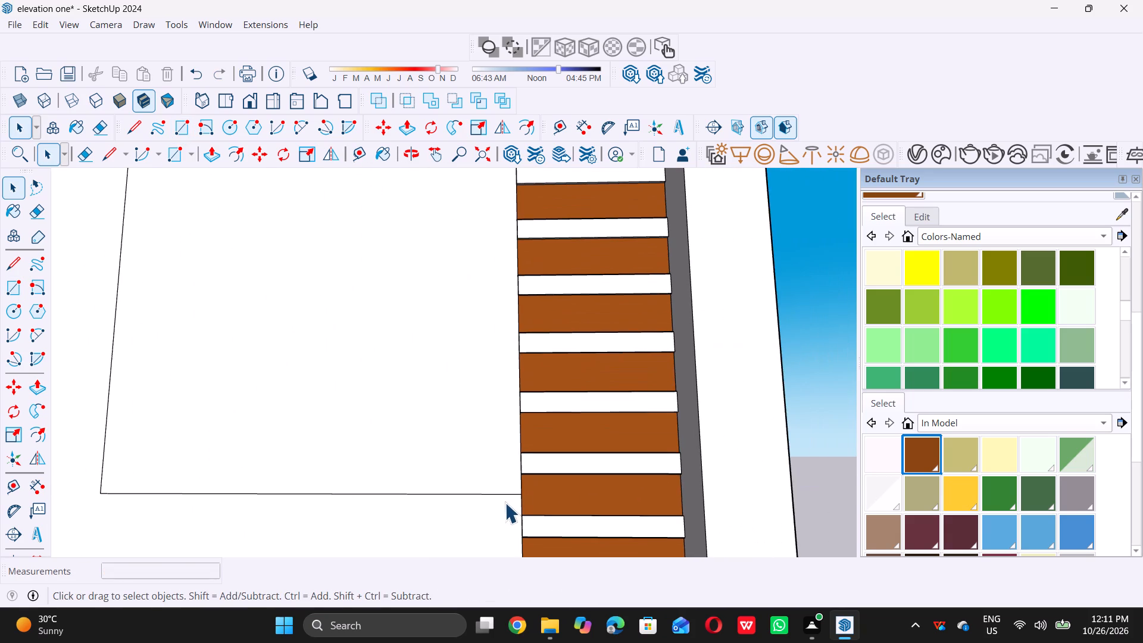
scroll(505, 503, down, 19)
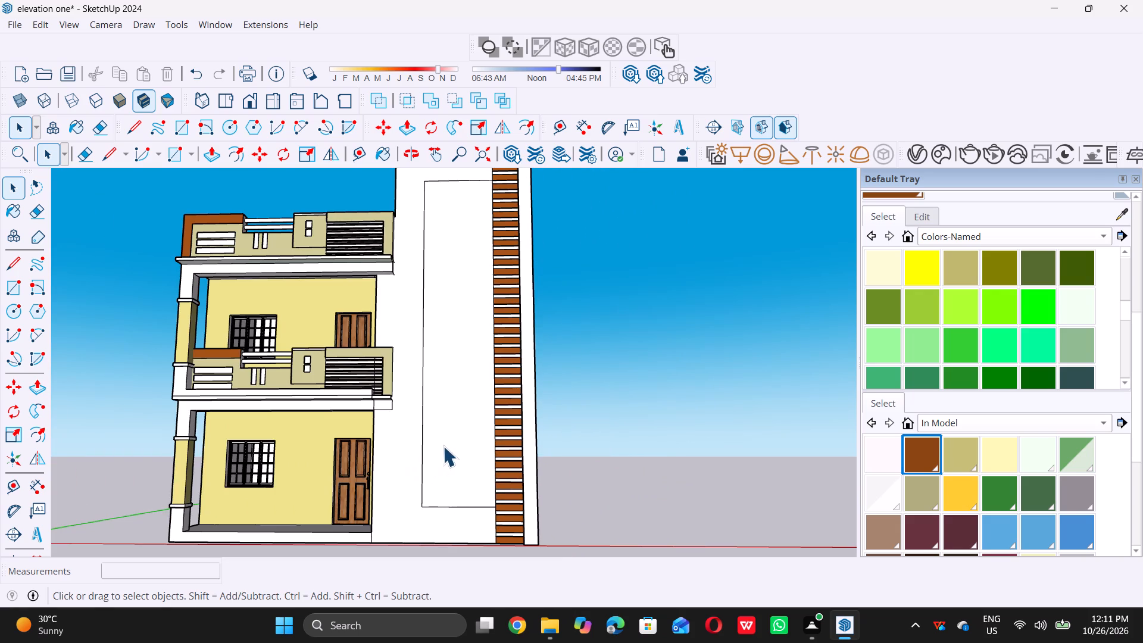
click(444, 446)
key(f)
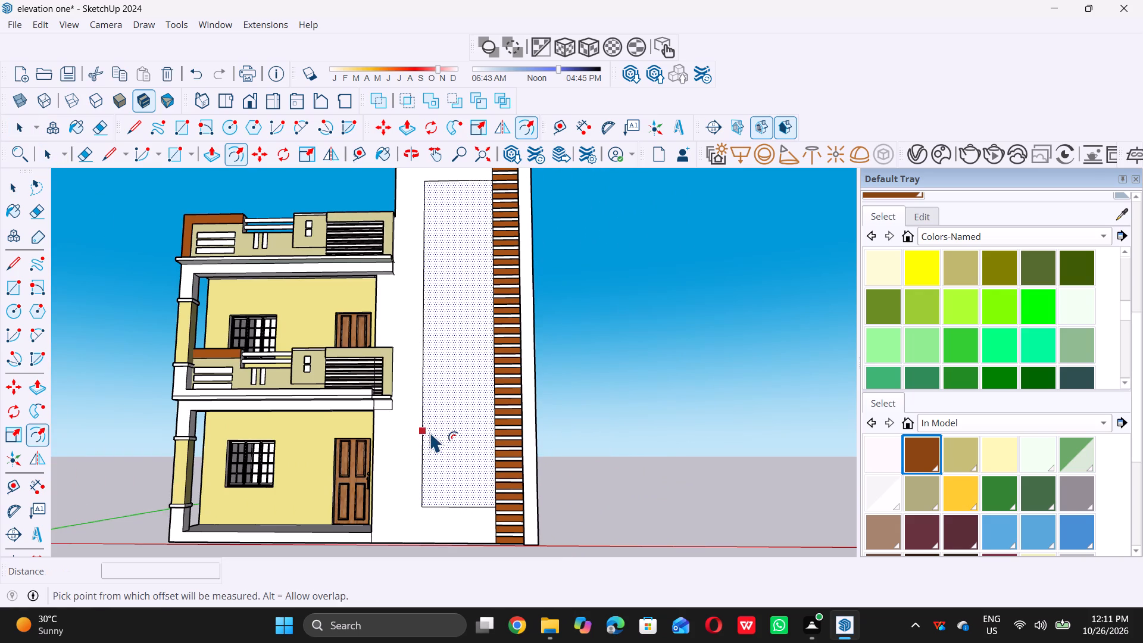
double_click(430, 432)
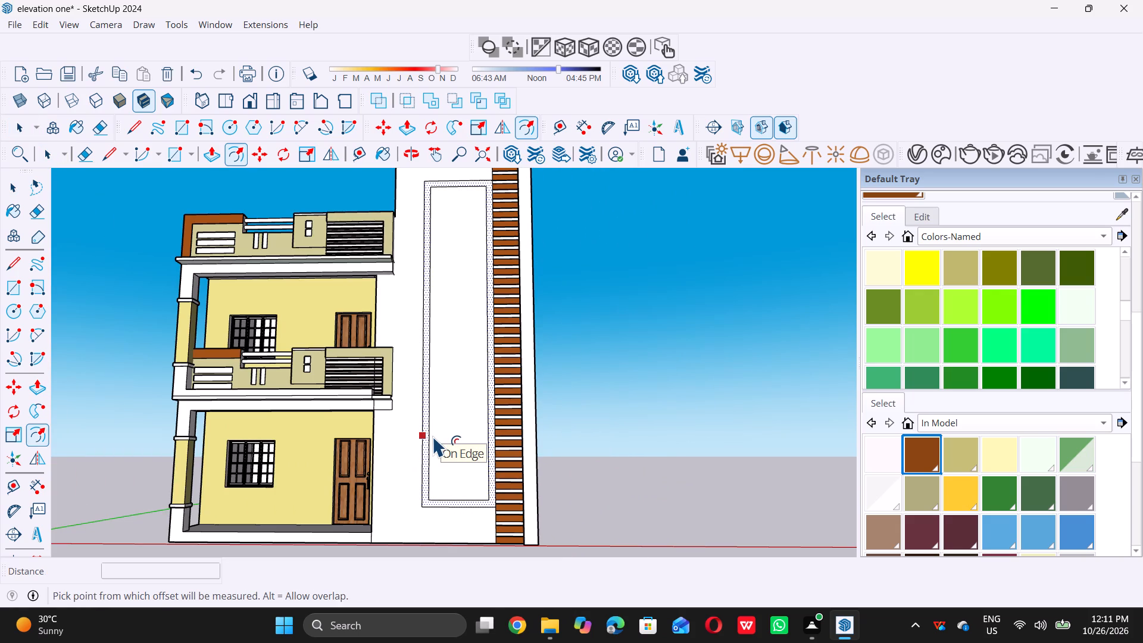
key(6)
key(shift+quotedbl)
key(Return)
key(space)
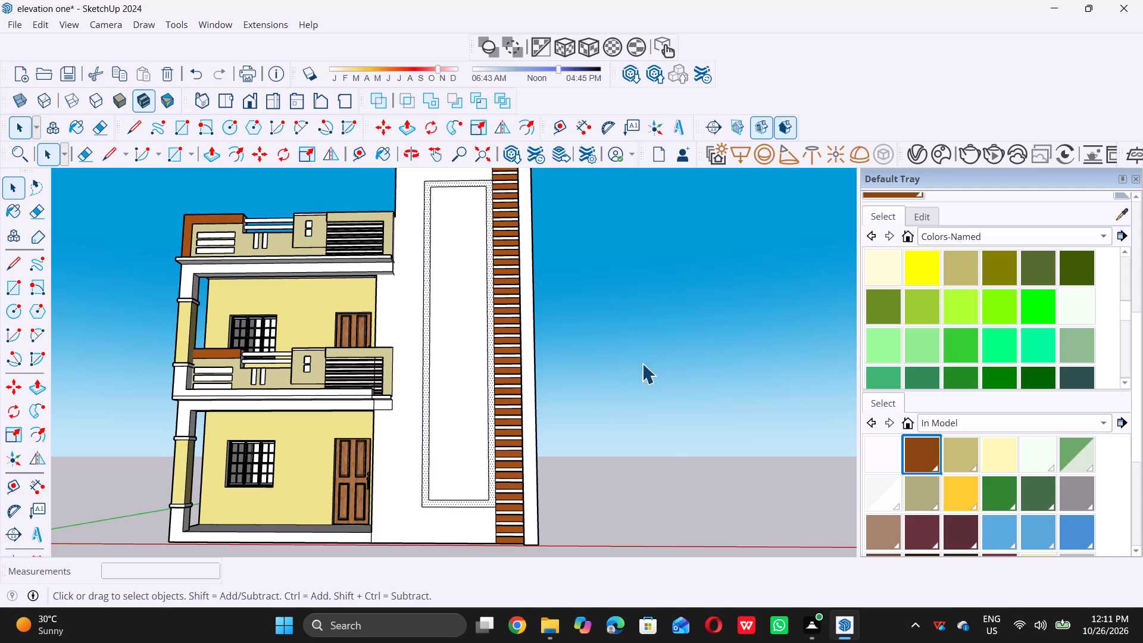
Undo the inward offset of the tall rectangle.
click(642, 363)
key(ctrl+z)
Offset the tall rectangle's face inward by 6" to form a border frame.
click(455, 379)
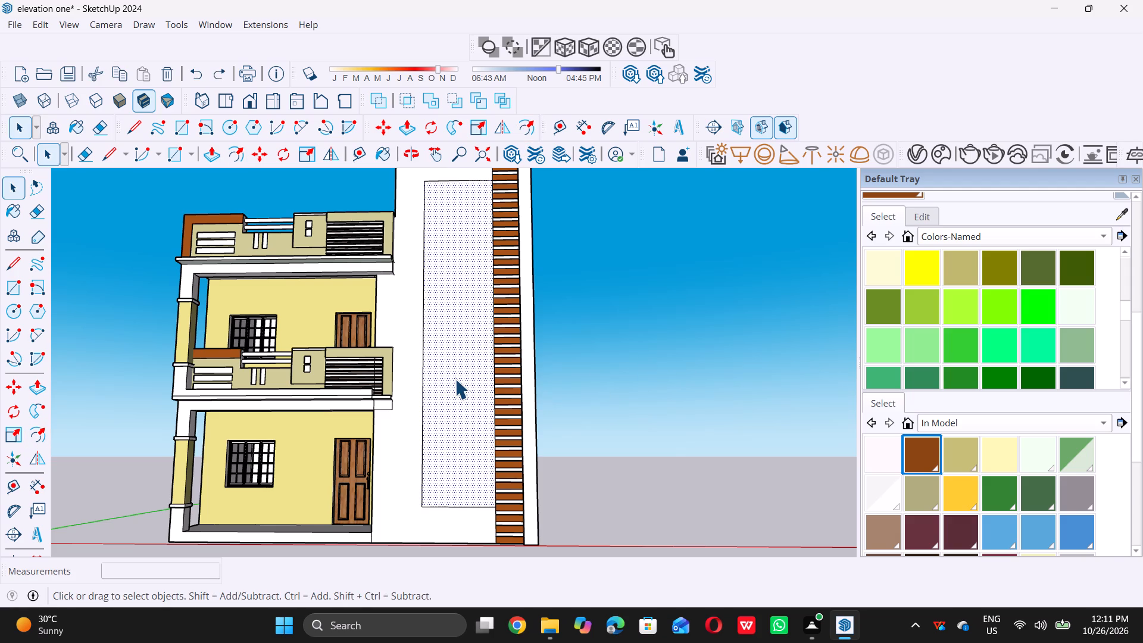
key(f)
click(452, 379)
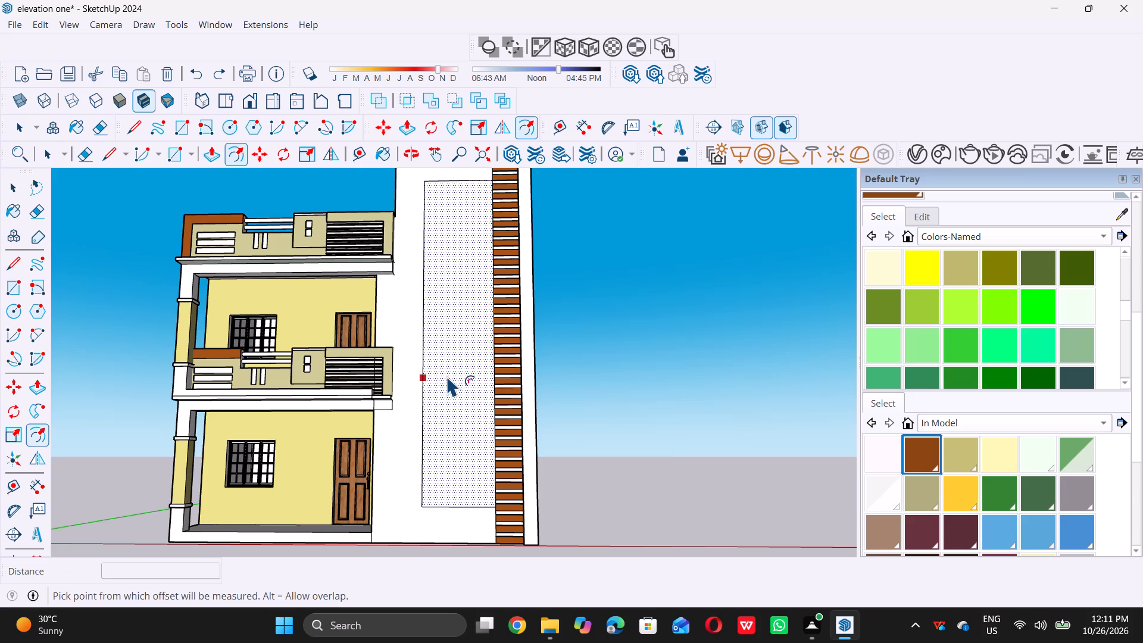
key(6)
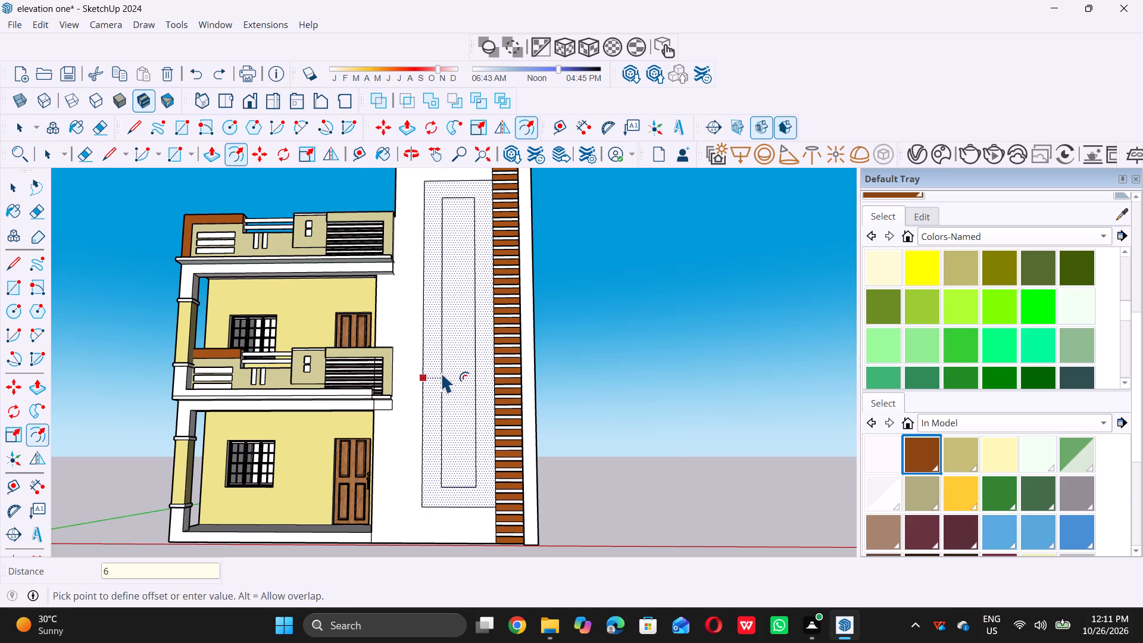
key(shift+quotedbl)
key(Return)
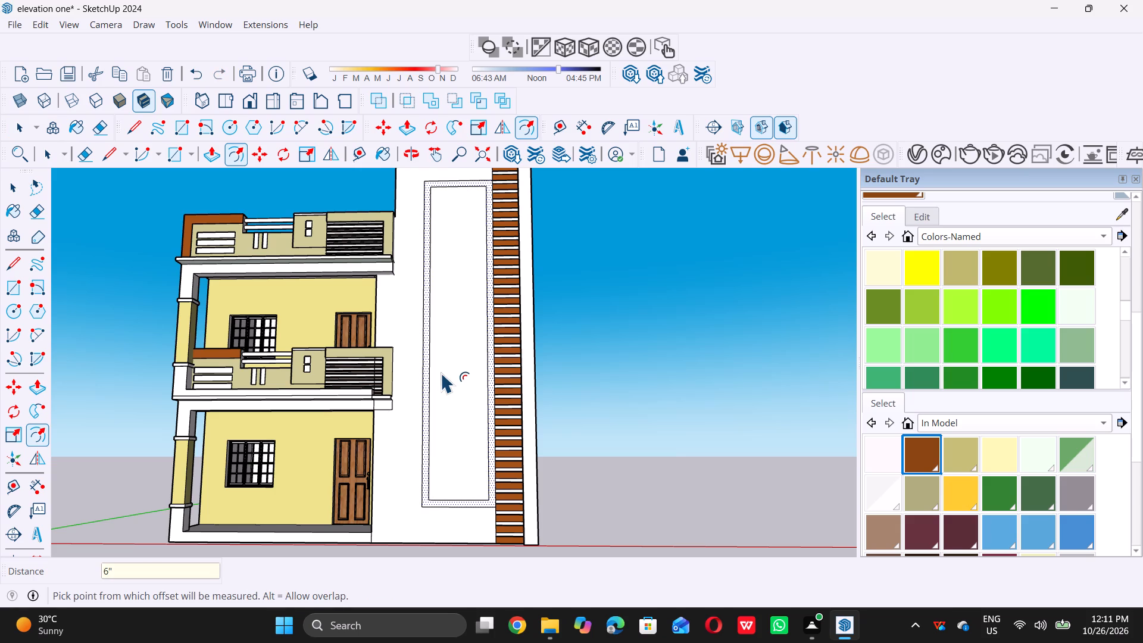
key(space)
Push/Pull the border frame face on the tall block by 1/2".
scroll(442, 373, down, 6)
middle_drag(396, 435, 448, 463)
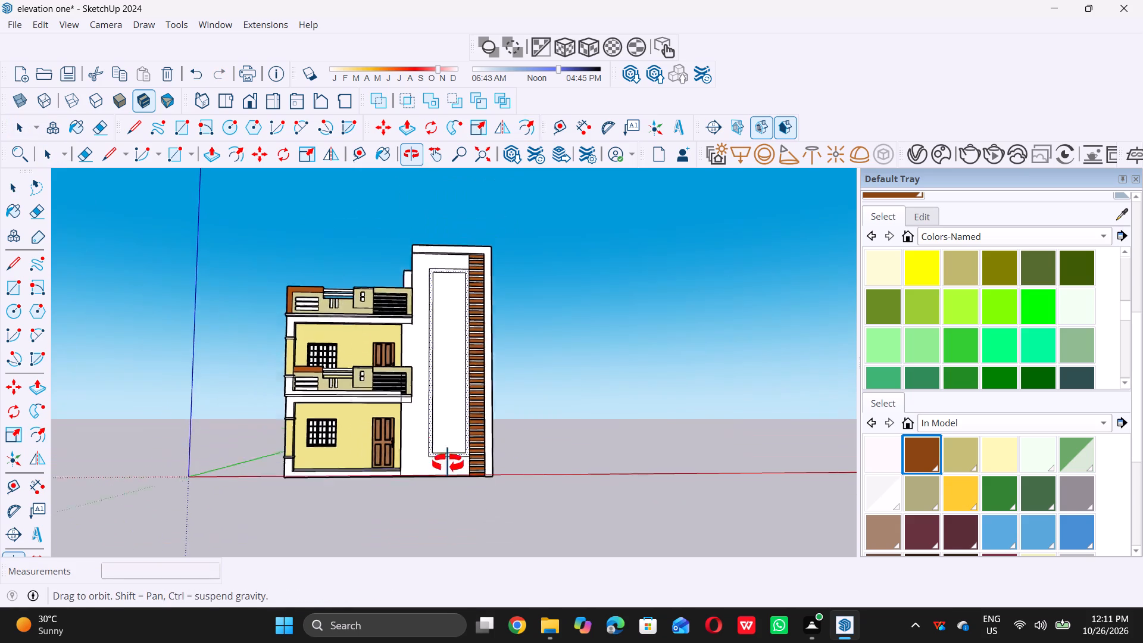
middle_drag(448, 463, 527, 496)
click(627, 399)
scroll(482, 404, up, 13)
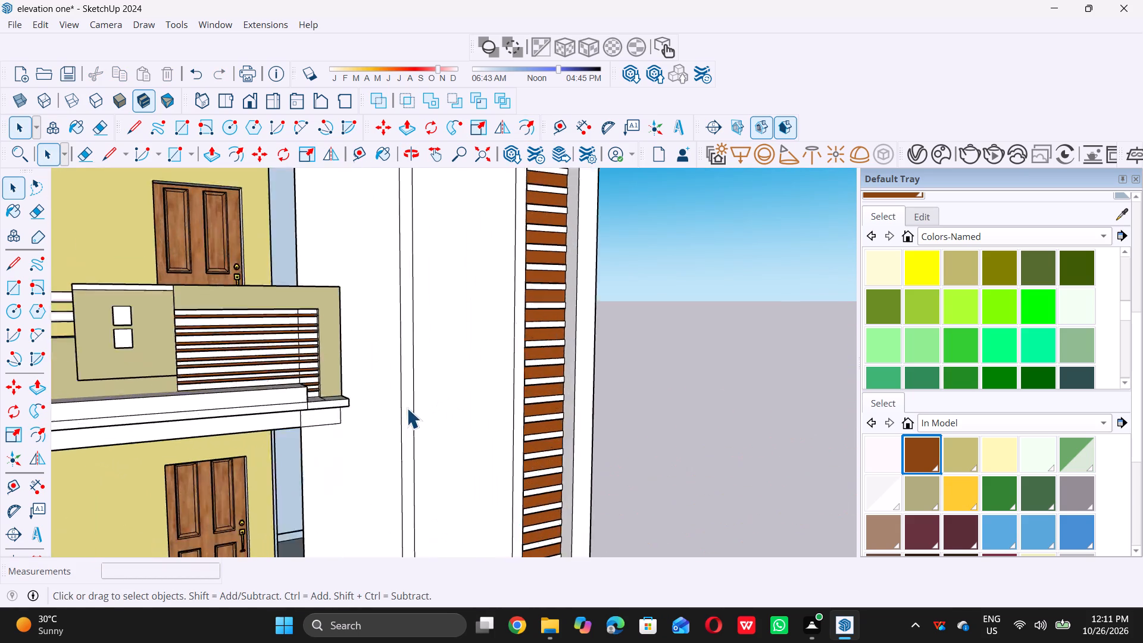
click(405, 404)
key(p)
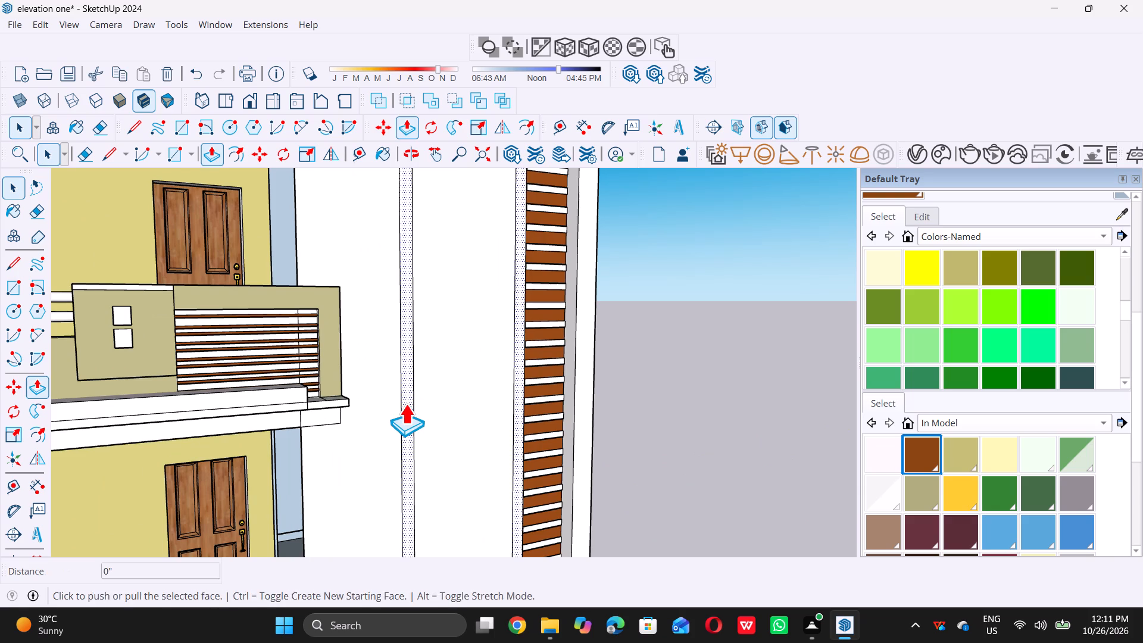
click(405, 404)
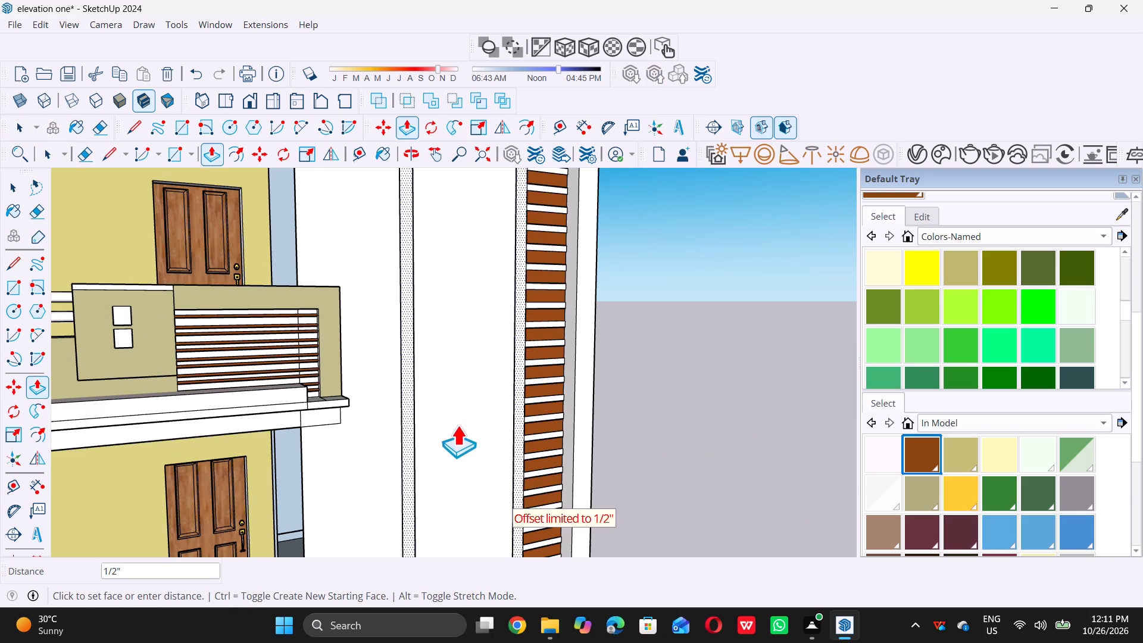
click(434, 430)
Pull the border frame face outward 5" from the tall block's front wall.
click(411, 428)
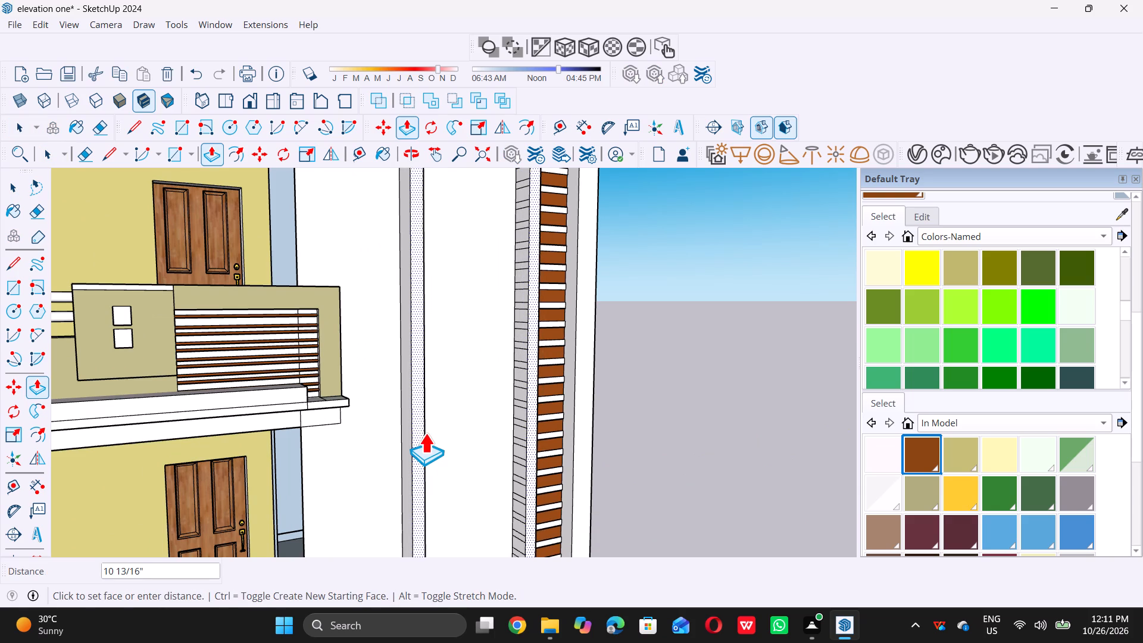
key(5)
key(shift+quotedbl)
key(Return)
key(space)
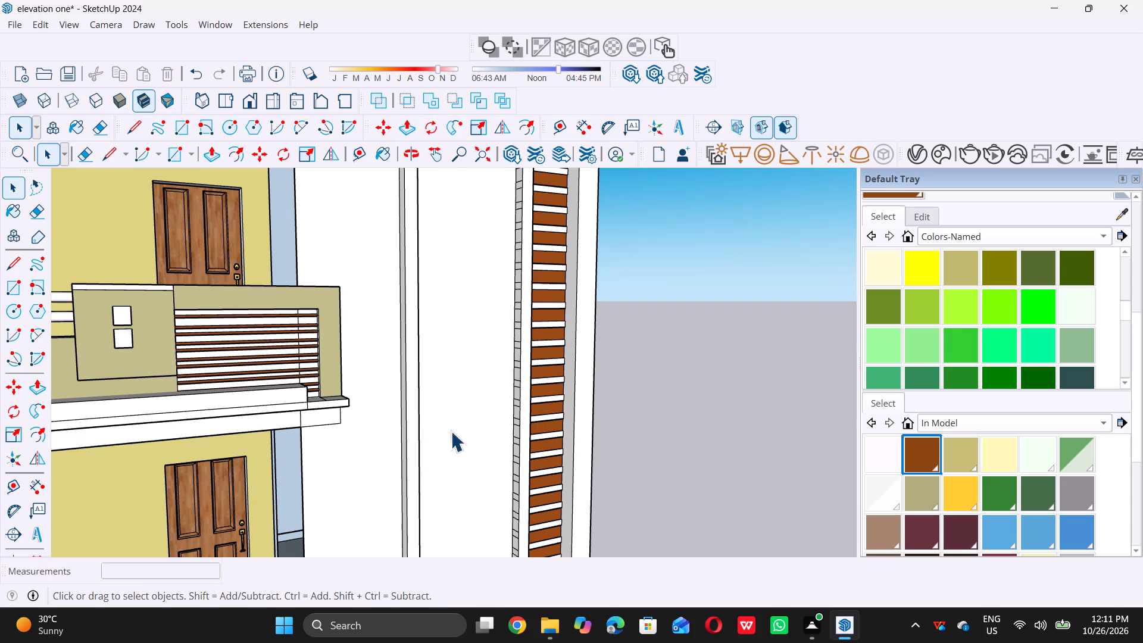
Undo both Push/Pull operations on the tall block's border frame.
scroll(462, 424, down, 12)
middle_drag(540, 351, 343, 361)
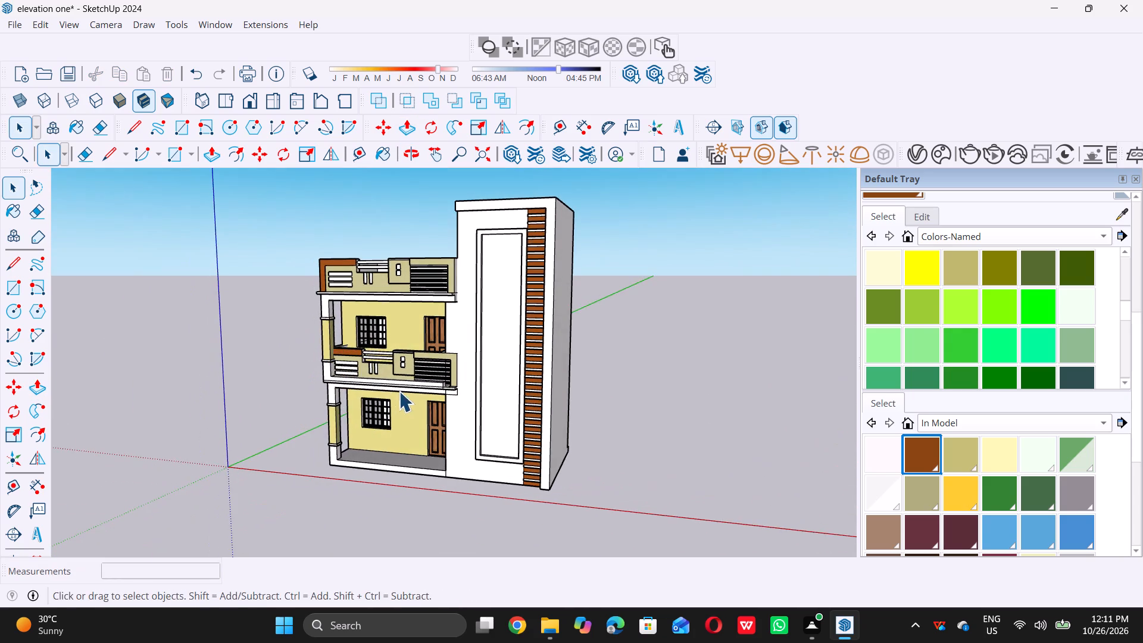
middle_drag(407, 392, 476, 390)
key(ctrl+z)
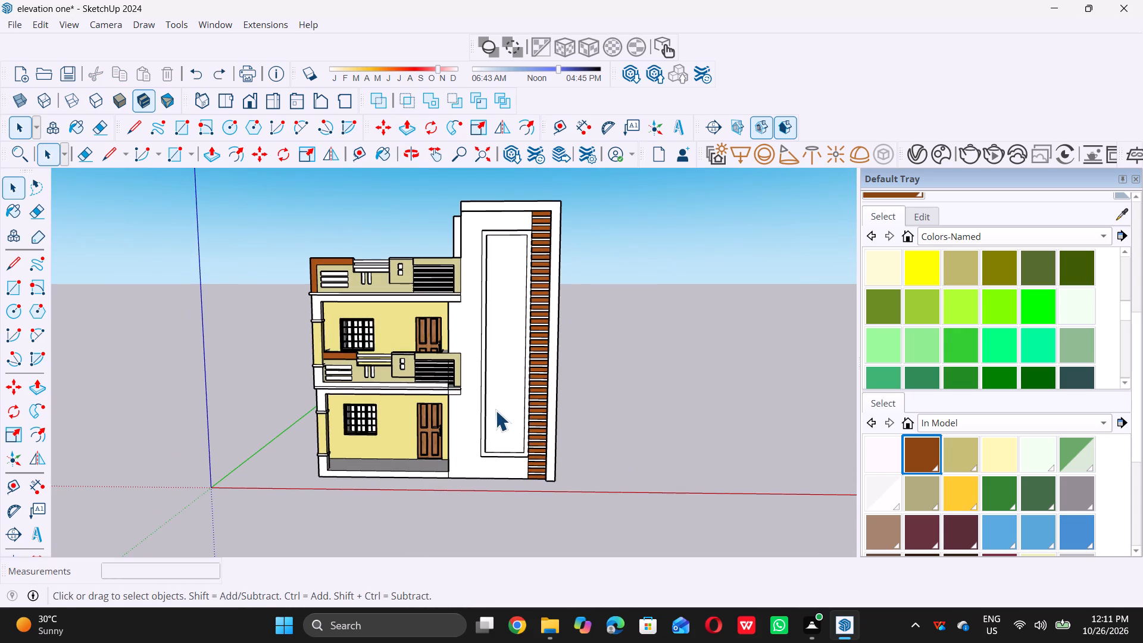
key(ctrl+z)
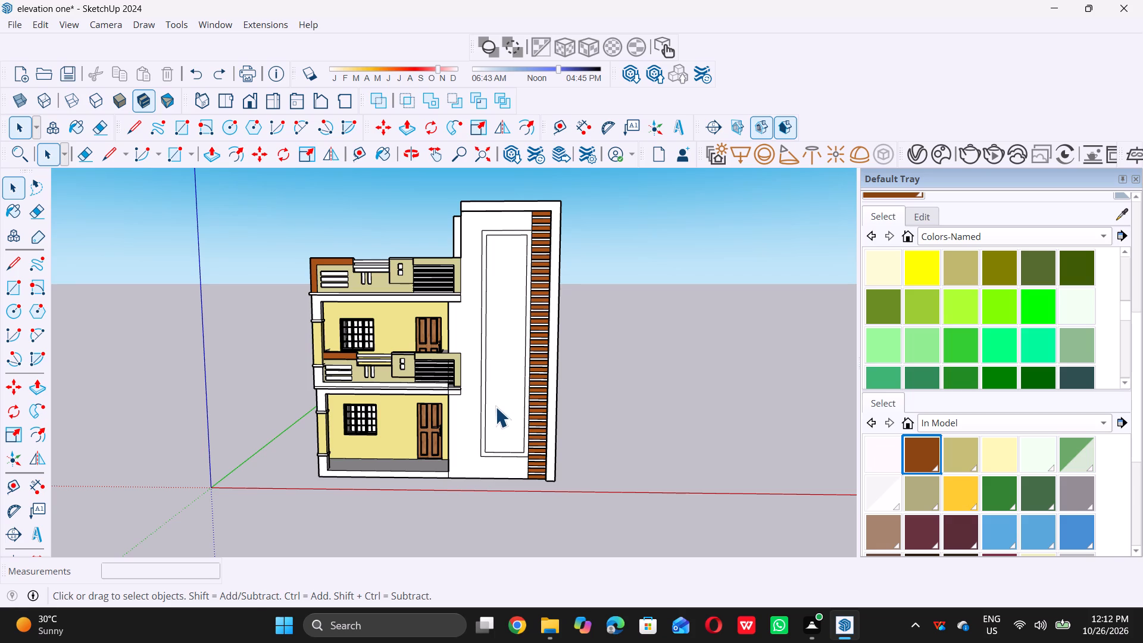
Draw a vertical centre line about 24' 4 3/4" long from the inner rectangle's top edge to its bottom edge on the tall block.
key(l)
scroll(525, 292, up, 6)
scroll(504, 232, up, 9)
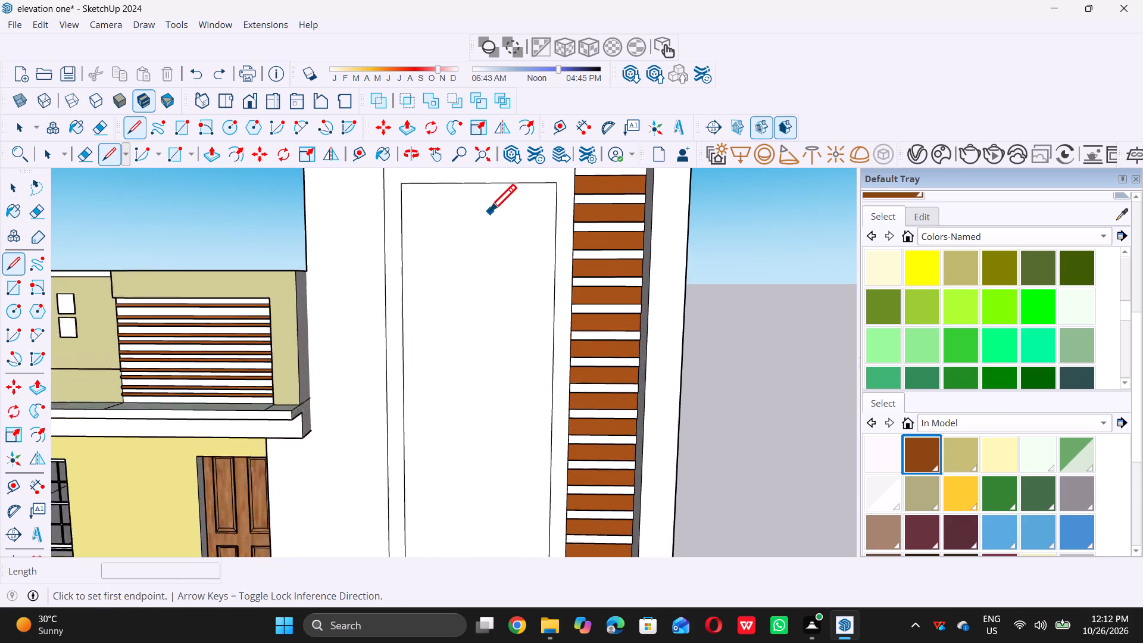
click(477, 180)
scroll(479, 180, down, 10)
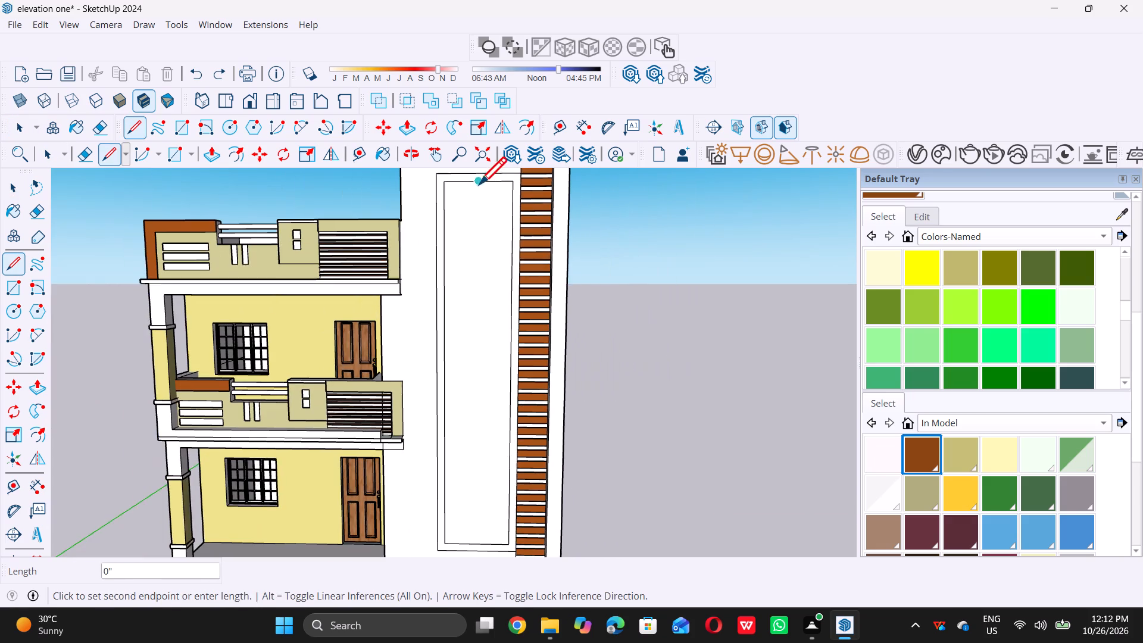
scroll(463, 345, down, 5)
scroll(477, 467, up, 1)
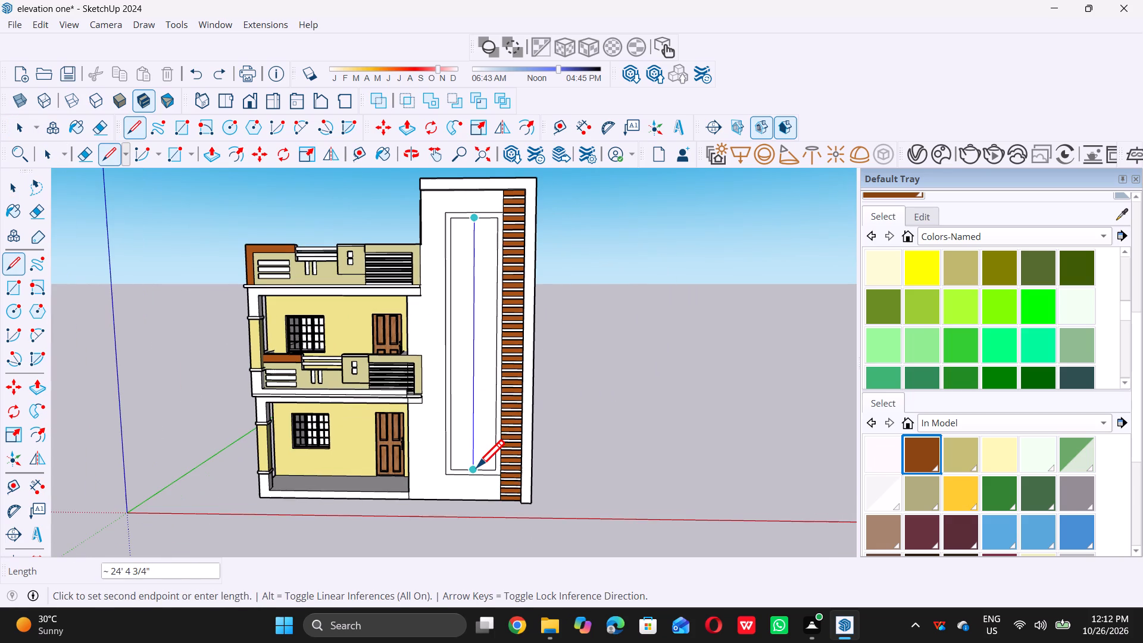
click(477, 467)
key(space)
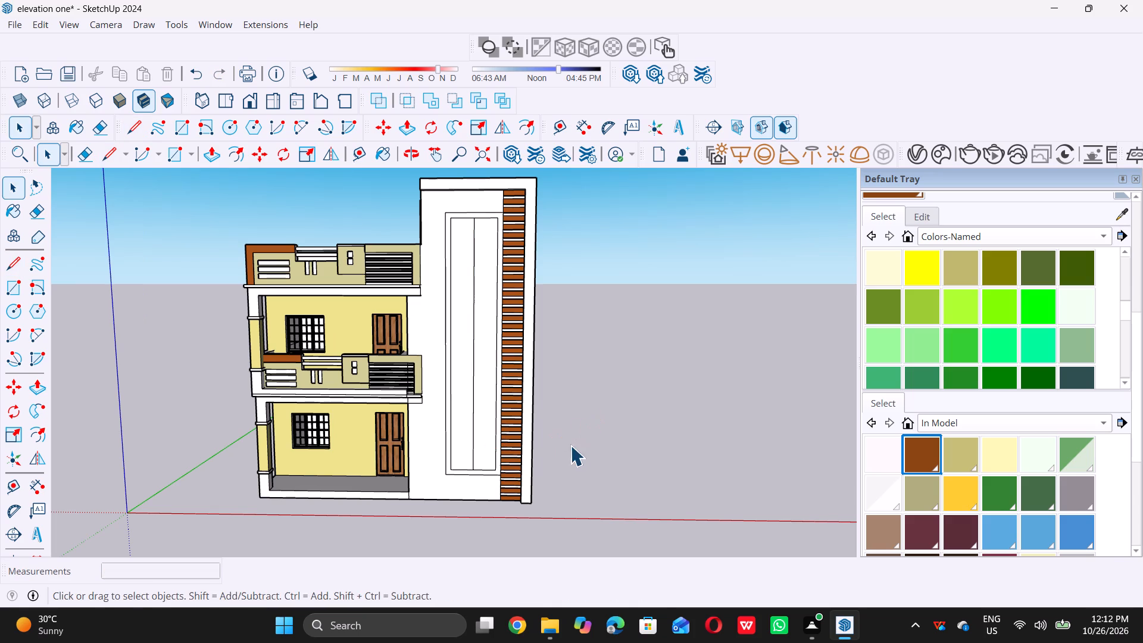
Examine the tall block's front and its divided inner panel from several angles.
scroll(516, 461, down, 6)
middle_drag(405, 455, 469, 445)
scroll(500, 413, up, 6)
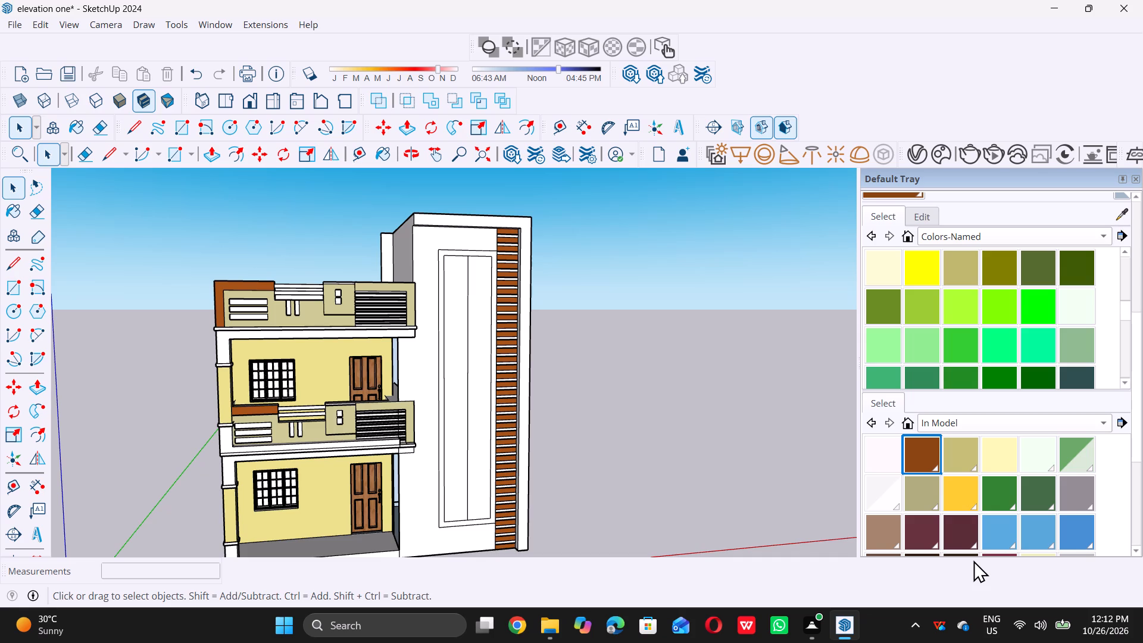
scroll(984, 504, down, 2)
scroll(421, 385, down, 5)
middle_drag(445, 426, 478, 444)
scroll(449, 462, up, 6)
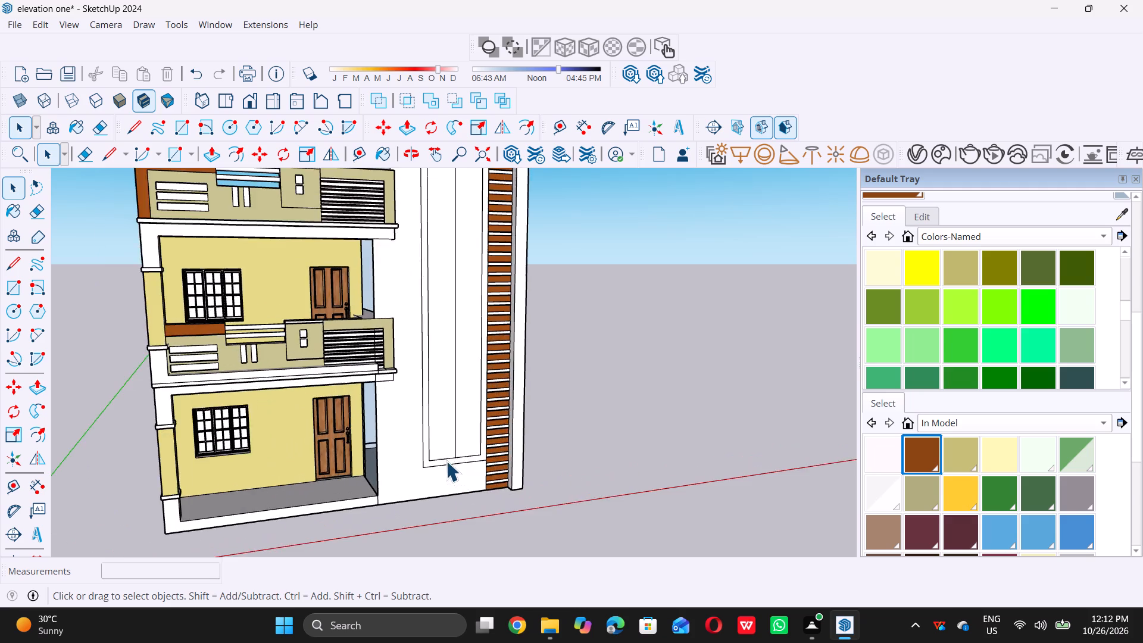
scroll(444, 463, down, 6)
middle_drag(432, 363, 256, 303)
middle_drag(443, 313, 449, 316)
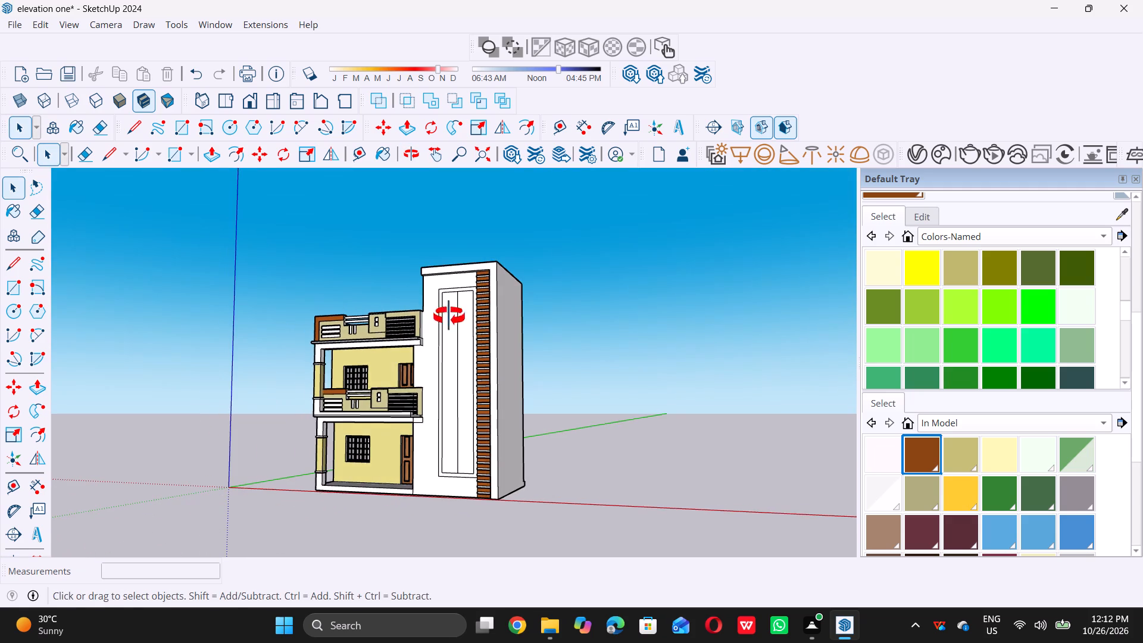
middle_drag(449, 316, 497, 332)
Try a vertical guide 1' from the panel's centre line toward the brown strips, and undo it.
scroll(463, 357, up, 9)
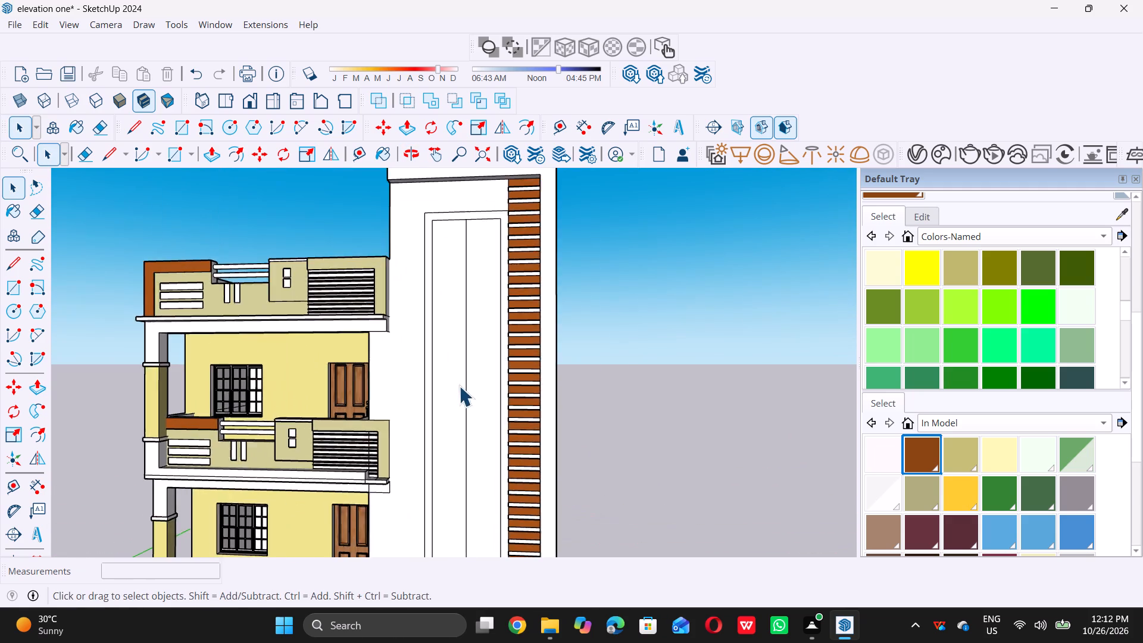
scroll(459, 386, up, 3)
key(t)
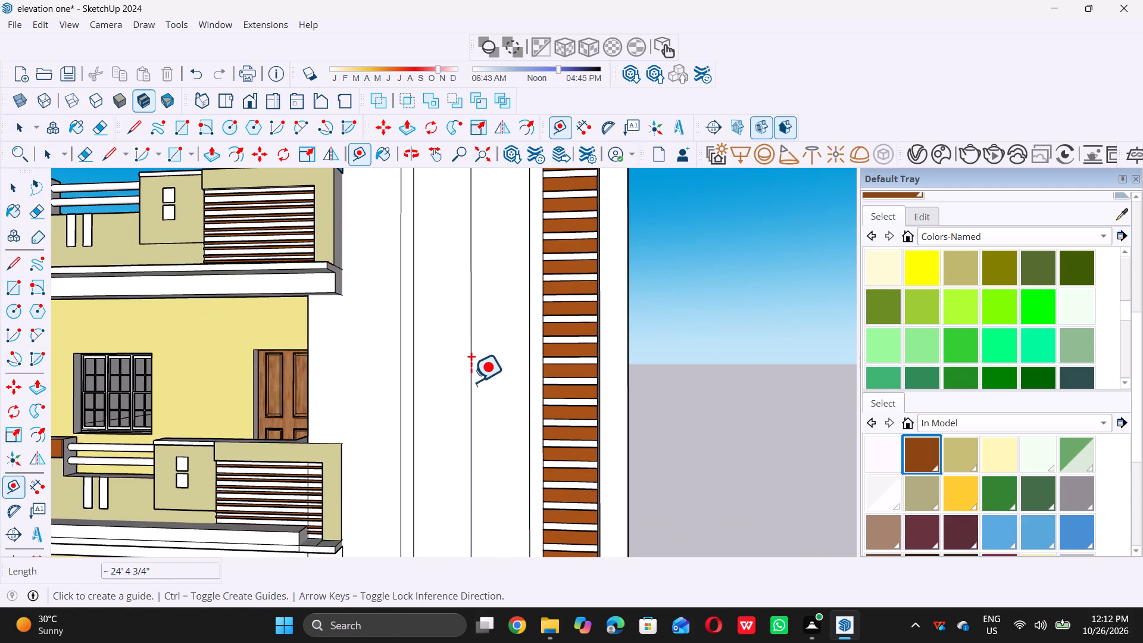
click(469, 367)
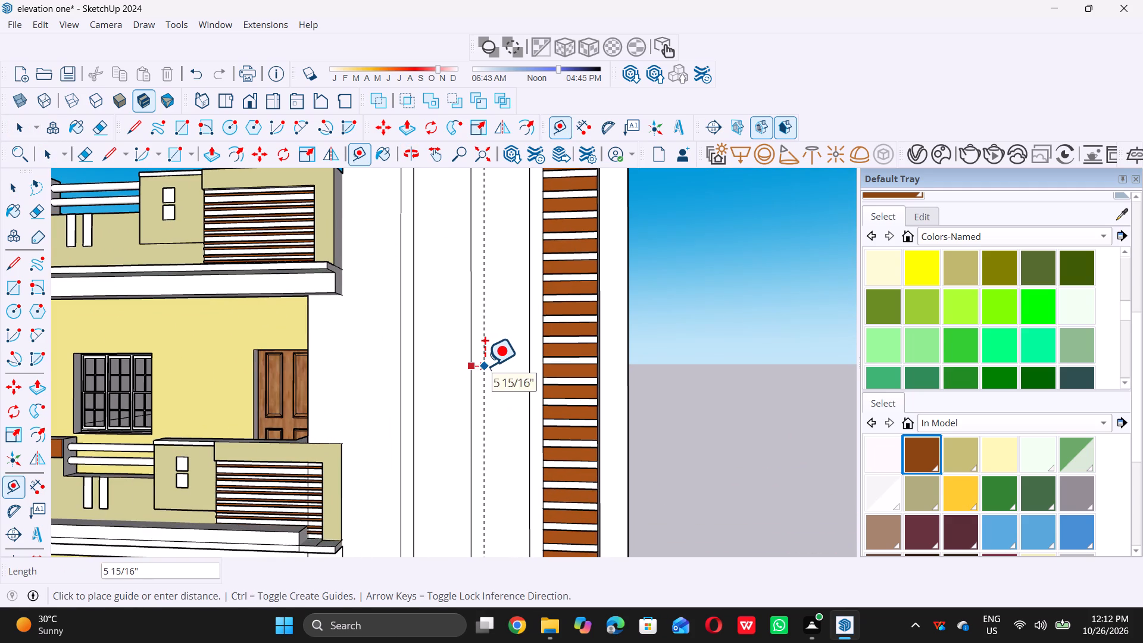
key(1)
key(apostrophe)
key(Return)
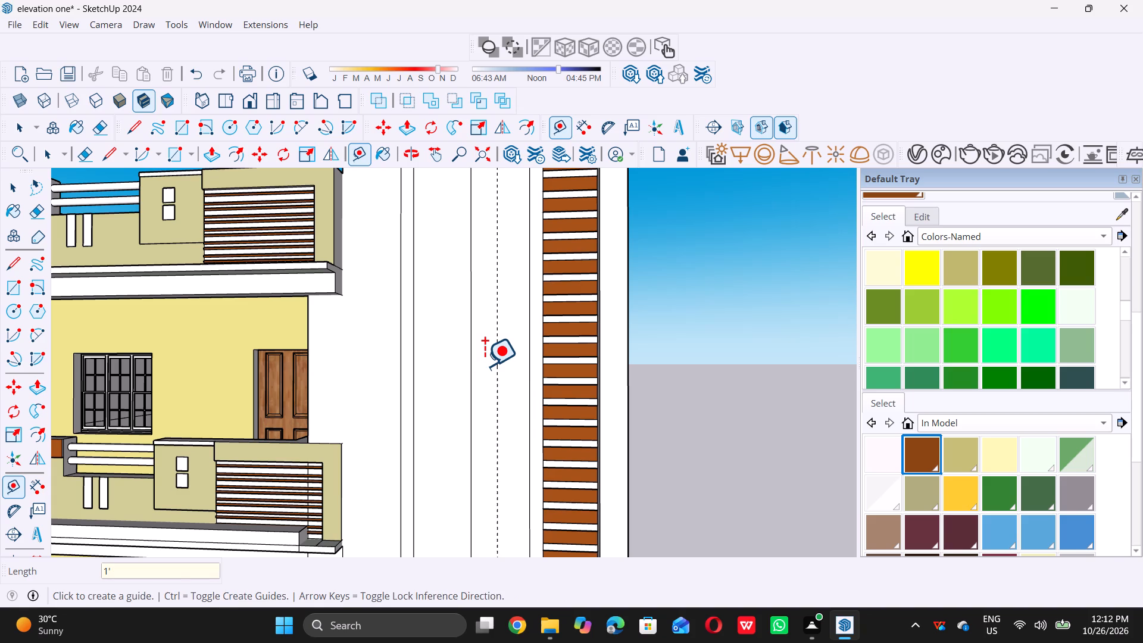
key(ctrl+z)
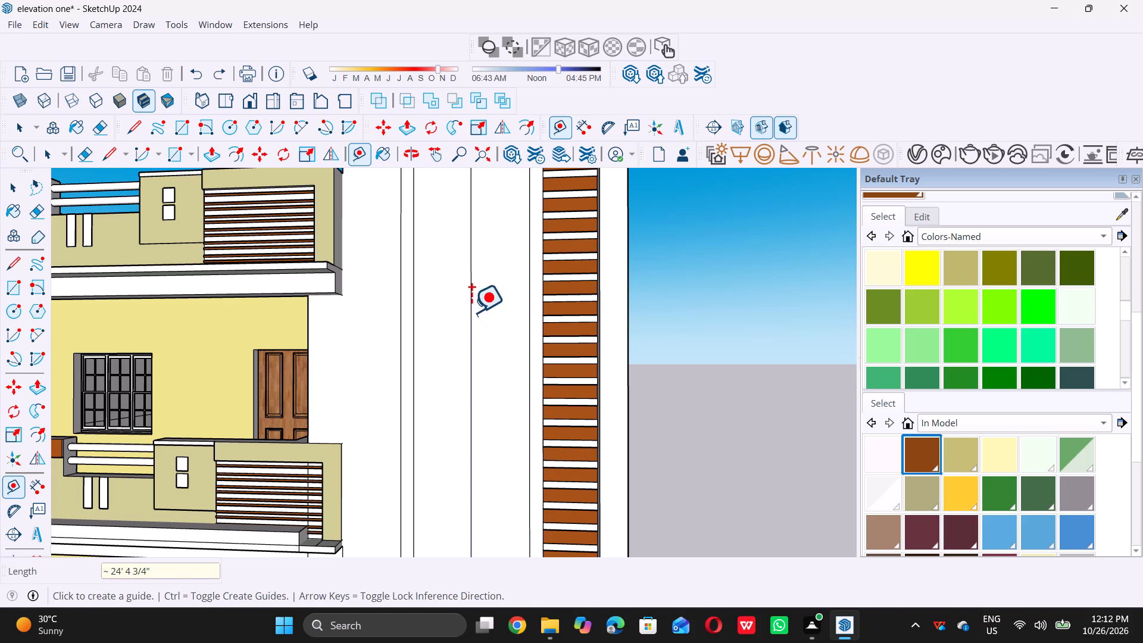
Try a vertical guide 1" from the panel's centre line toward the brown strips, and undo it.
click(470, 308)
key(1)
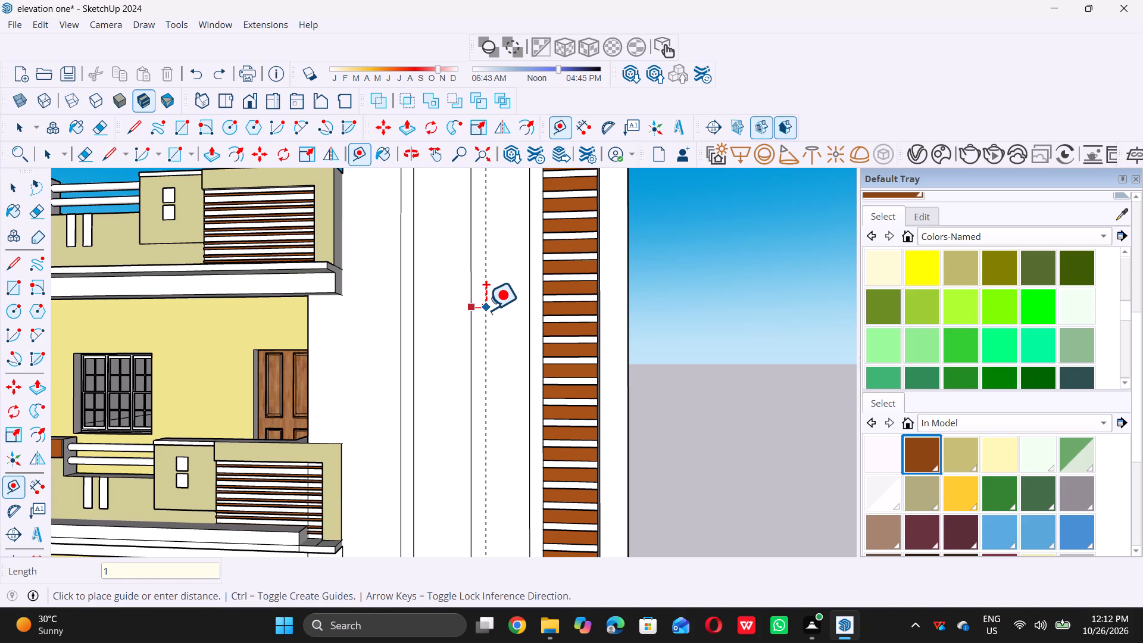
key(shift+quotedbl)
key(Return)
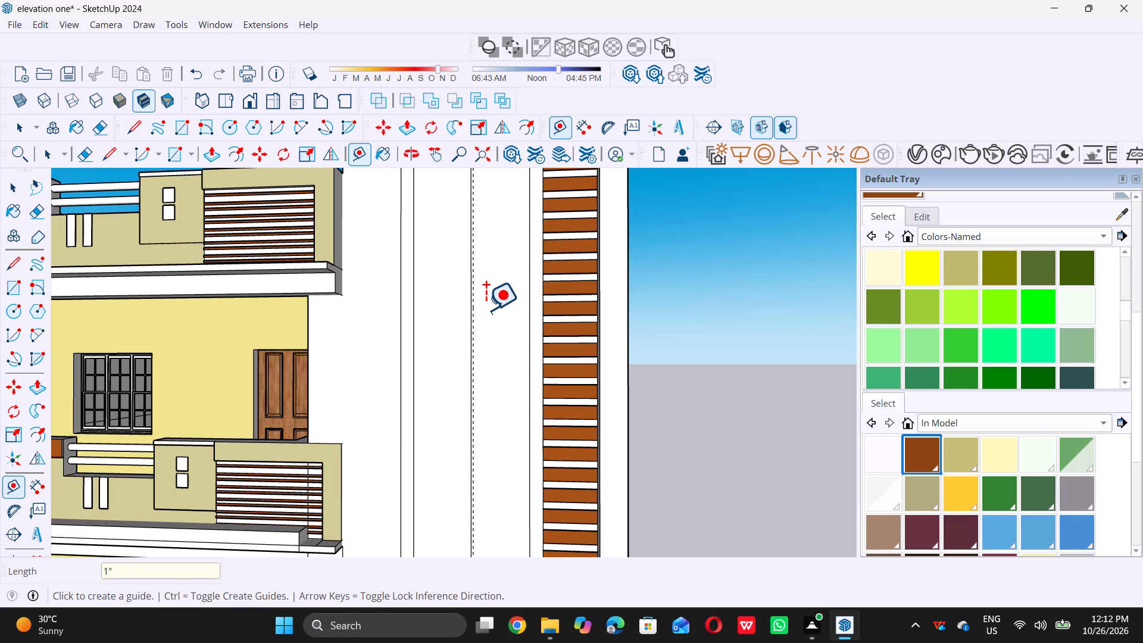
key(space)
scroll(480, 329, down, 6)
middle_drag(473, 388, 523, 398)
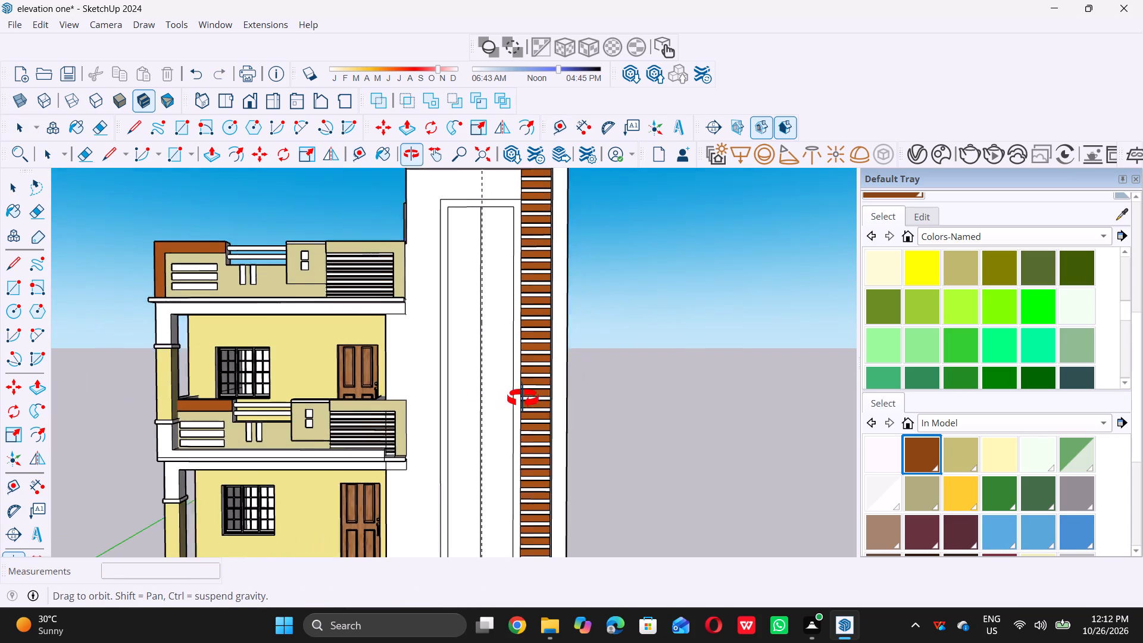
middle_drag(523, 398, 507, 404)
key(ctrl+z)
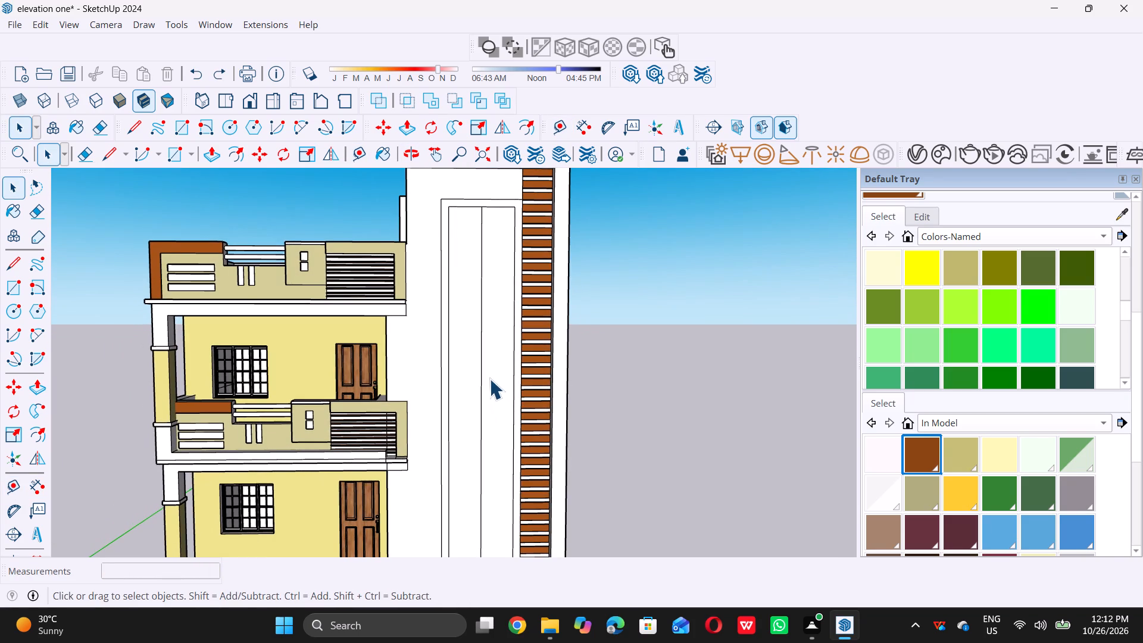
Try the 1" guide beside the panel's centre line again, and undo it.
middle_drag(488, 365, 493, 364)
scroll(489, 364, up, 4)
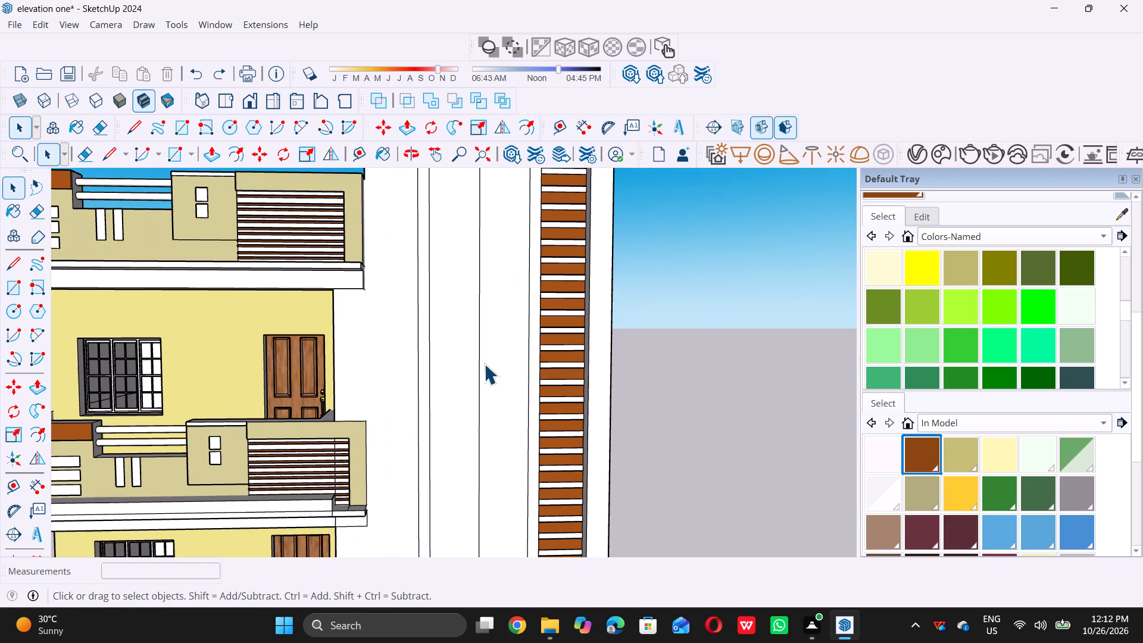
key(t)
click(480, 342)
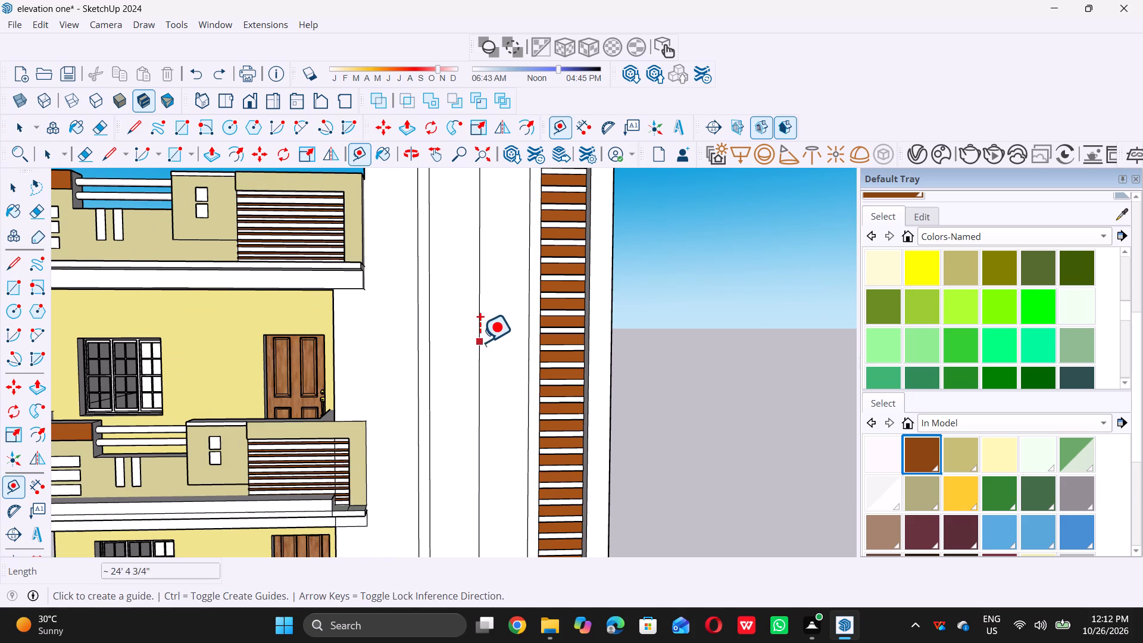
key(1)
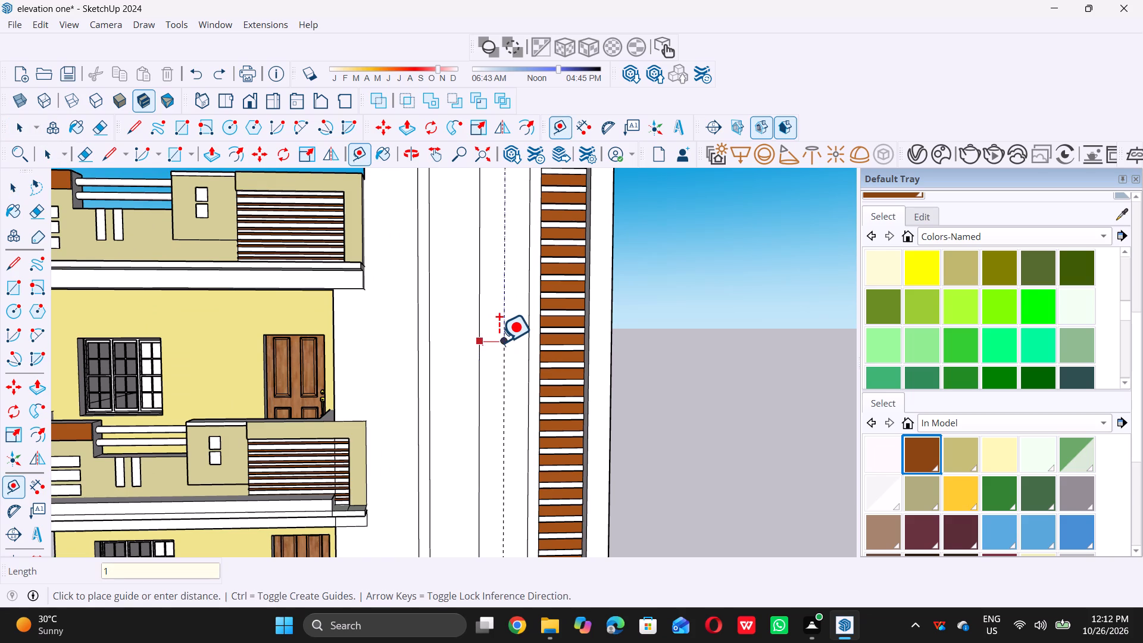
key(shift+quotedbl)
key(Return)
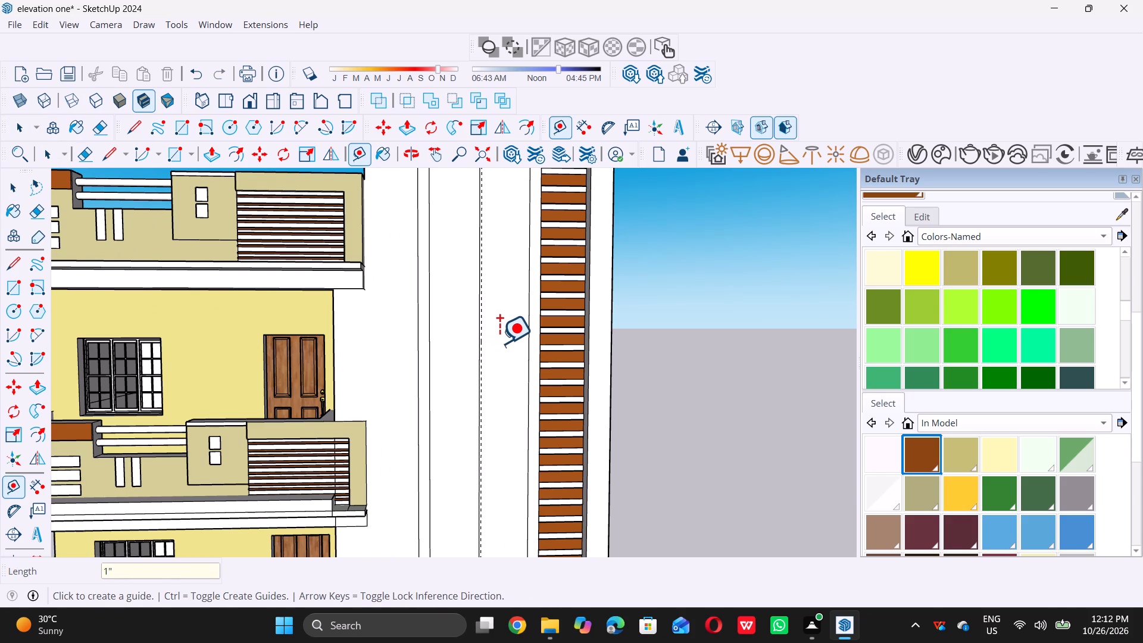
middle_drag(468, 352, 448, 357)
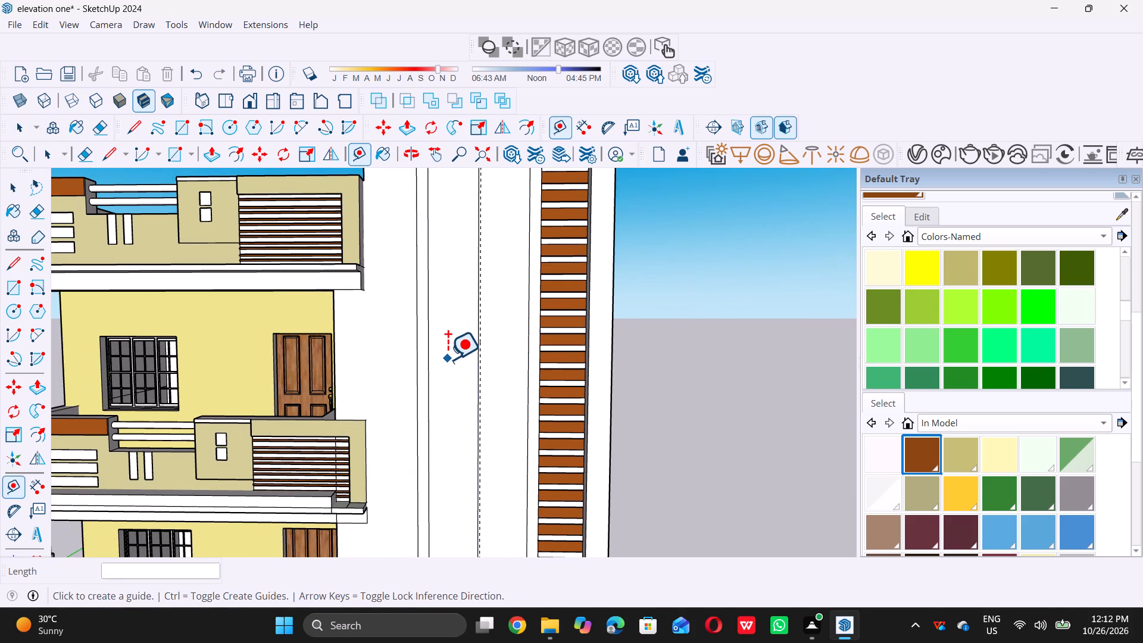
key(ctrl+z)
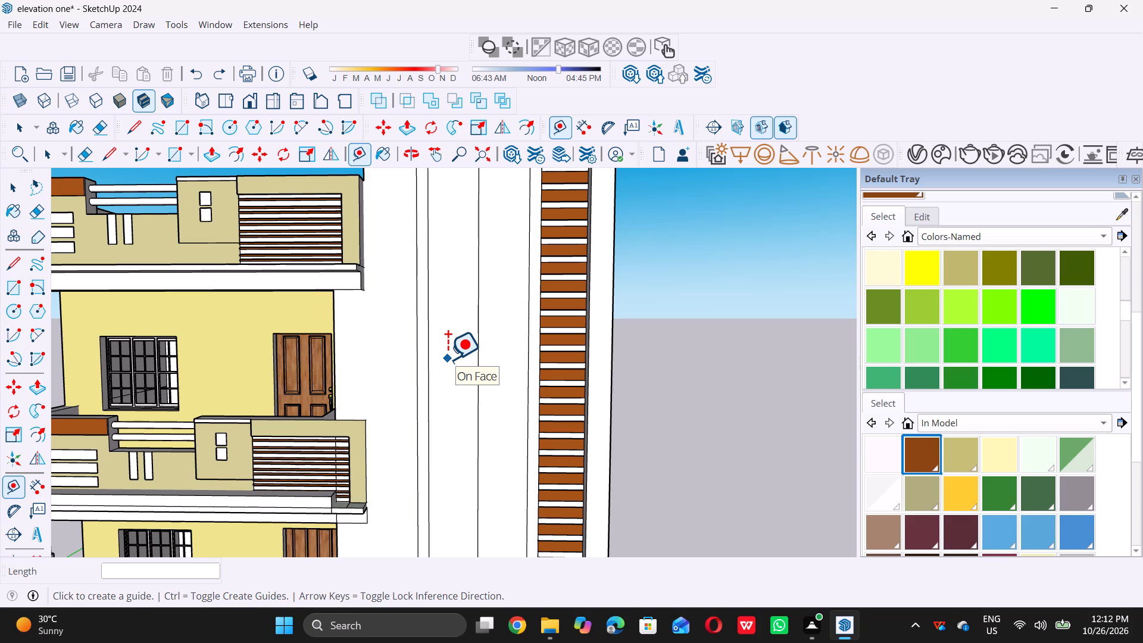
Place two vertical guides parallel to the panel's centre line, one 2" to each side of it.
key(t)
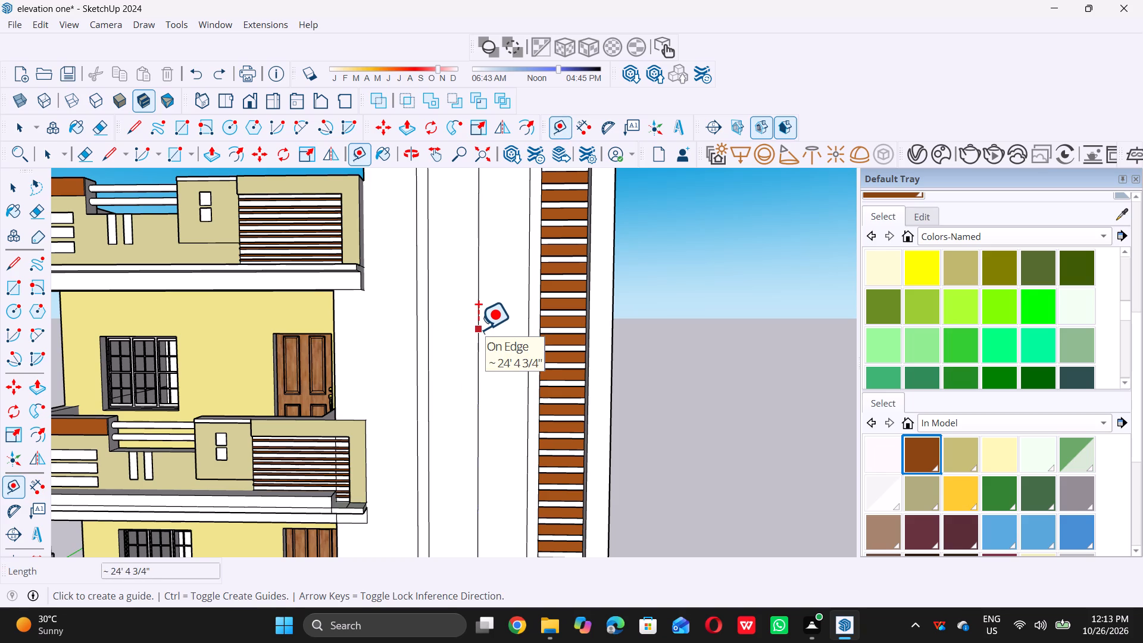
click(478, 329)
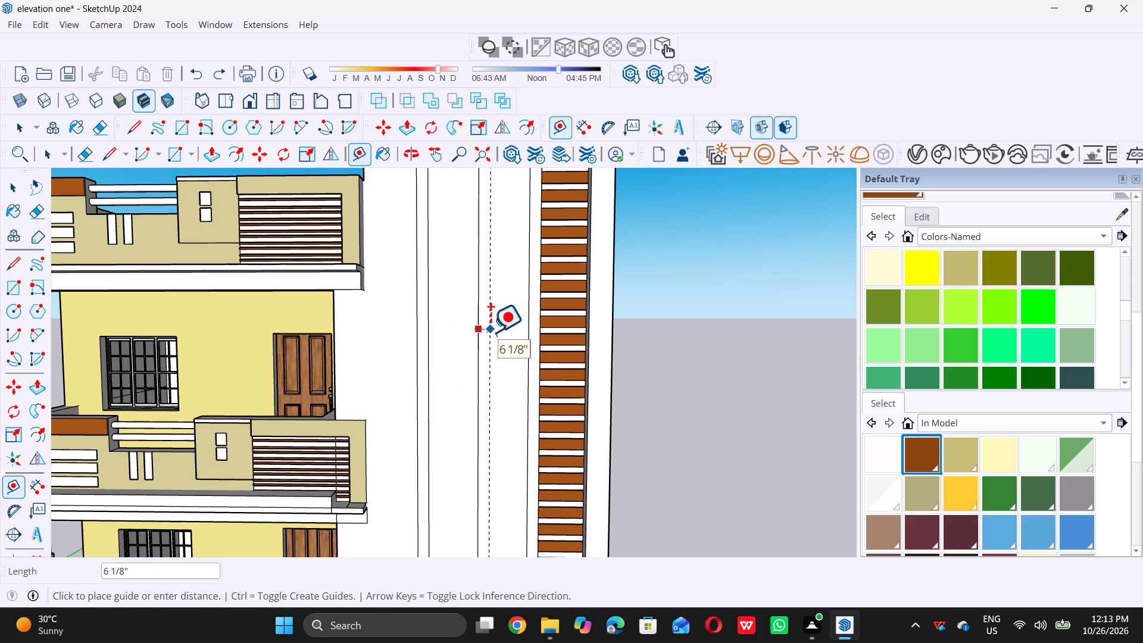
key(2)
key(shift+quotedbl)
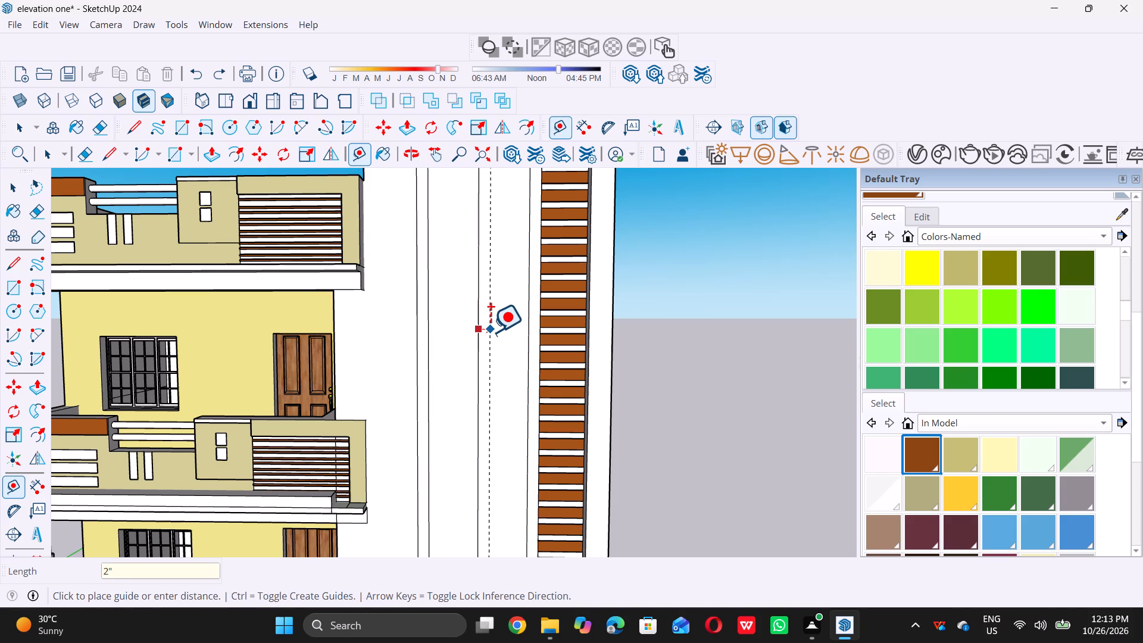
key(Return)
scroll(488, 307, up, 10)
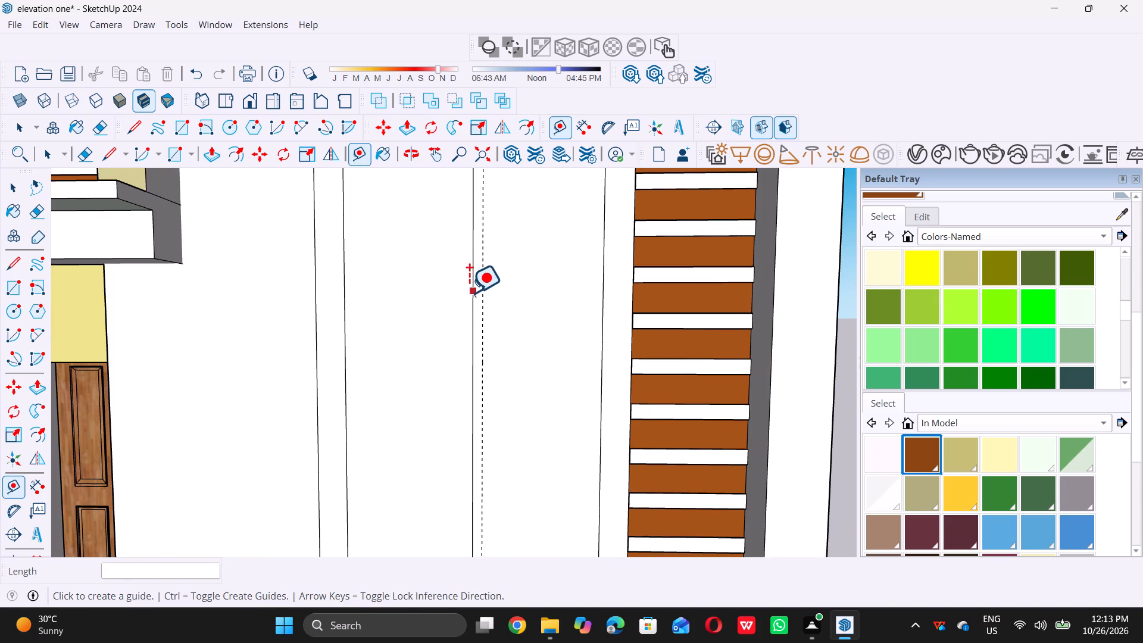
click(469, 292)
key(2)
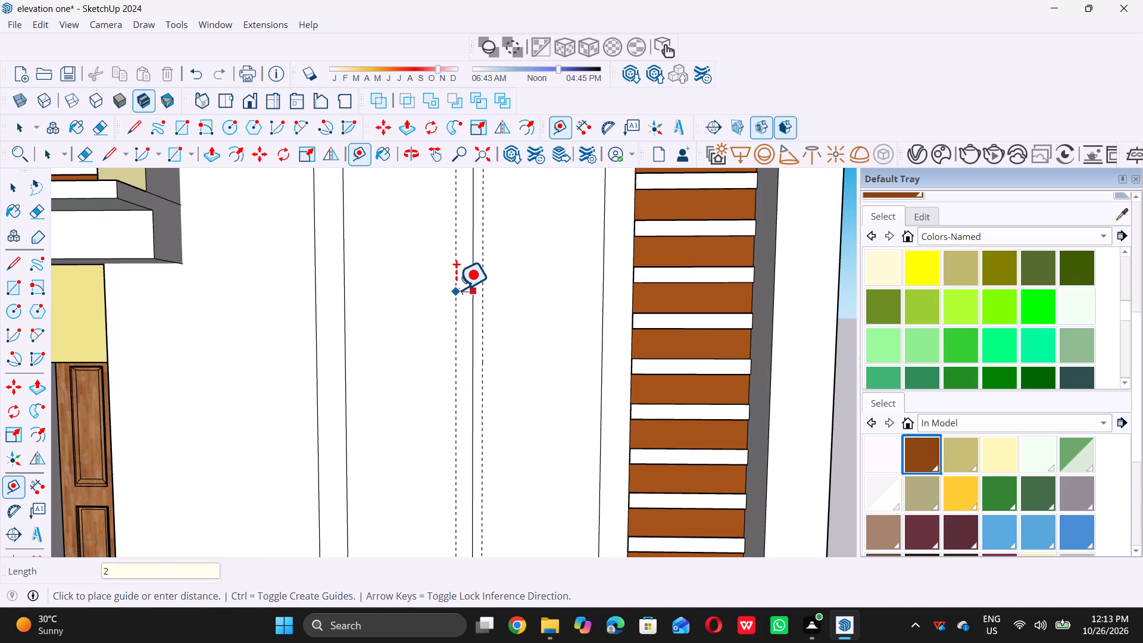
key(shift+quotedbl)
key(Return)
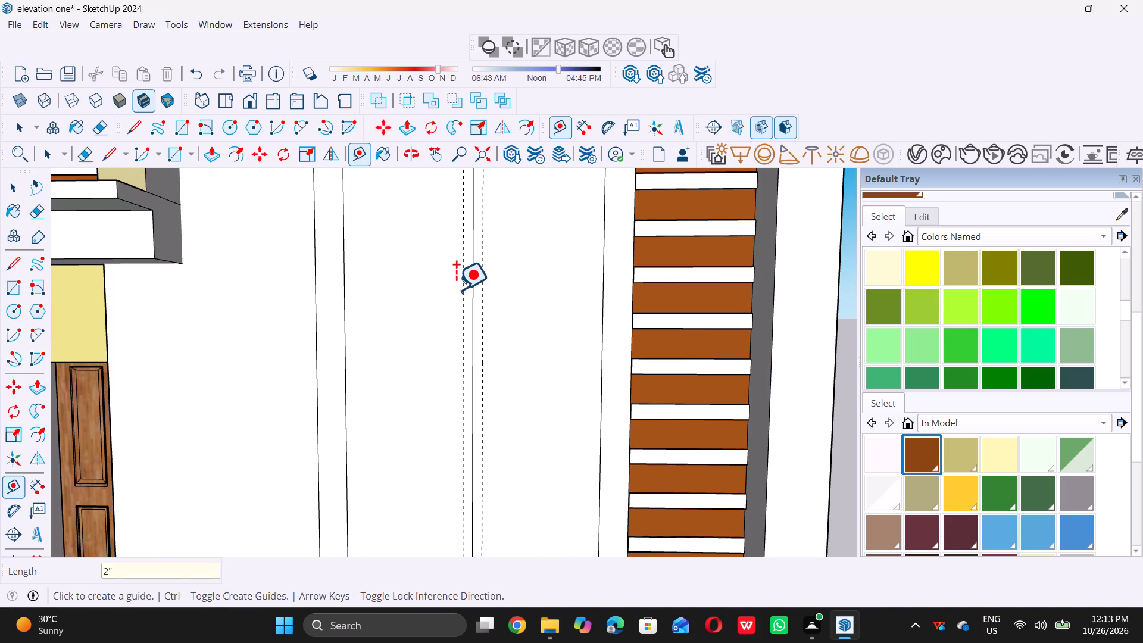
key(space)
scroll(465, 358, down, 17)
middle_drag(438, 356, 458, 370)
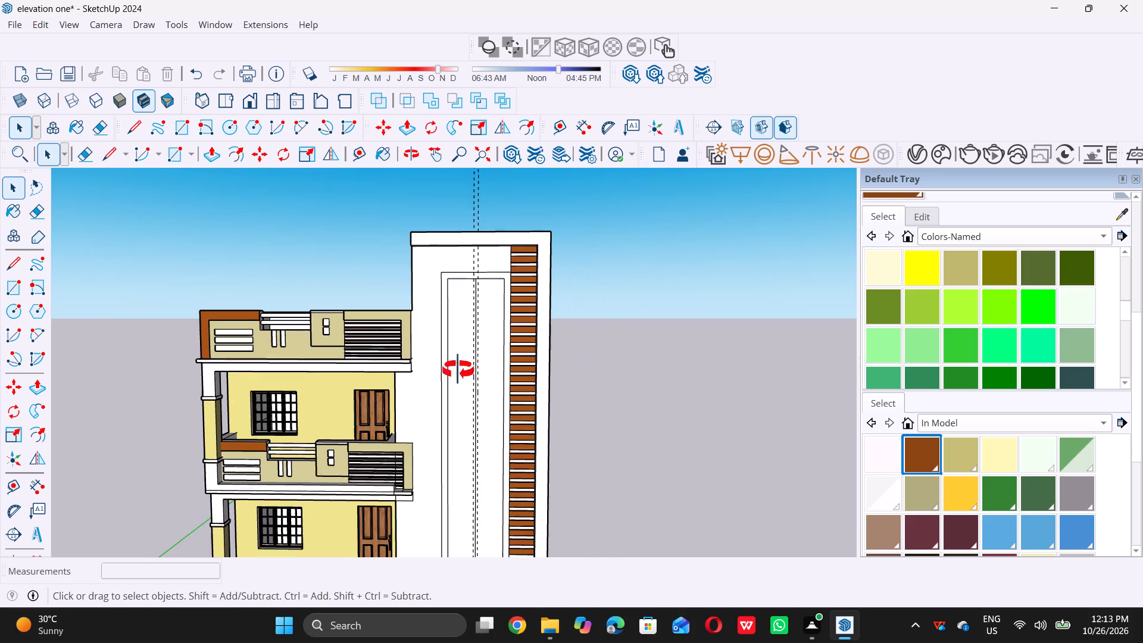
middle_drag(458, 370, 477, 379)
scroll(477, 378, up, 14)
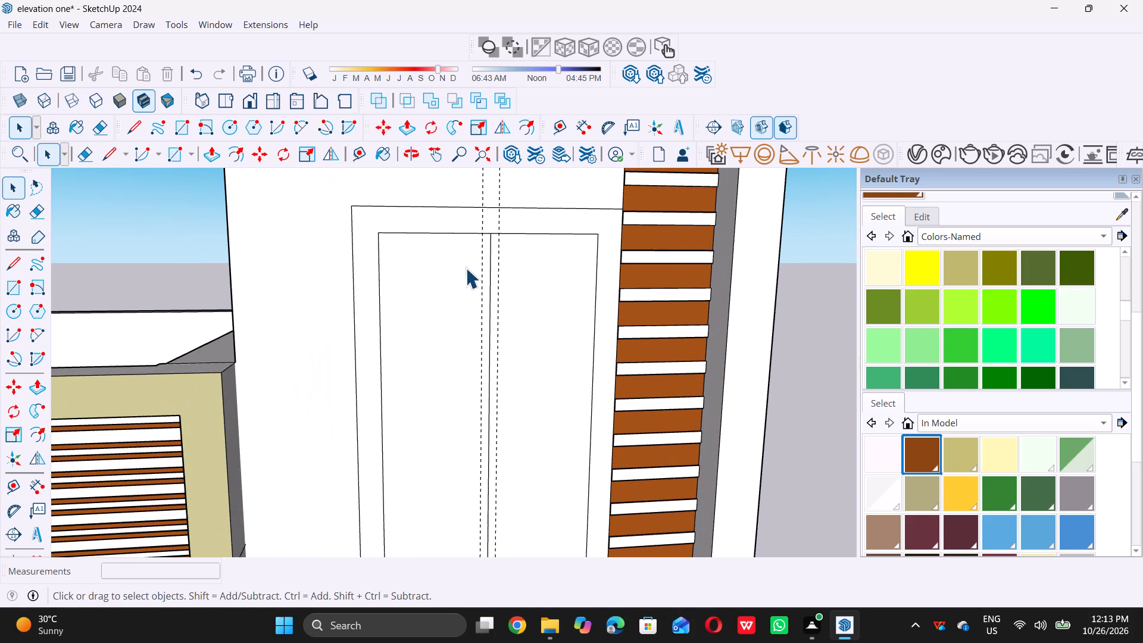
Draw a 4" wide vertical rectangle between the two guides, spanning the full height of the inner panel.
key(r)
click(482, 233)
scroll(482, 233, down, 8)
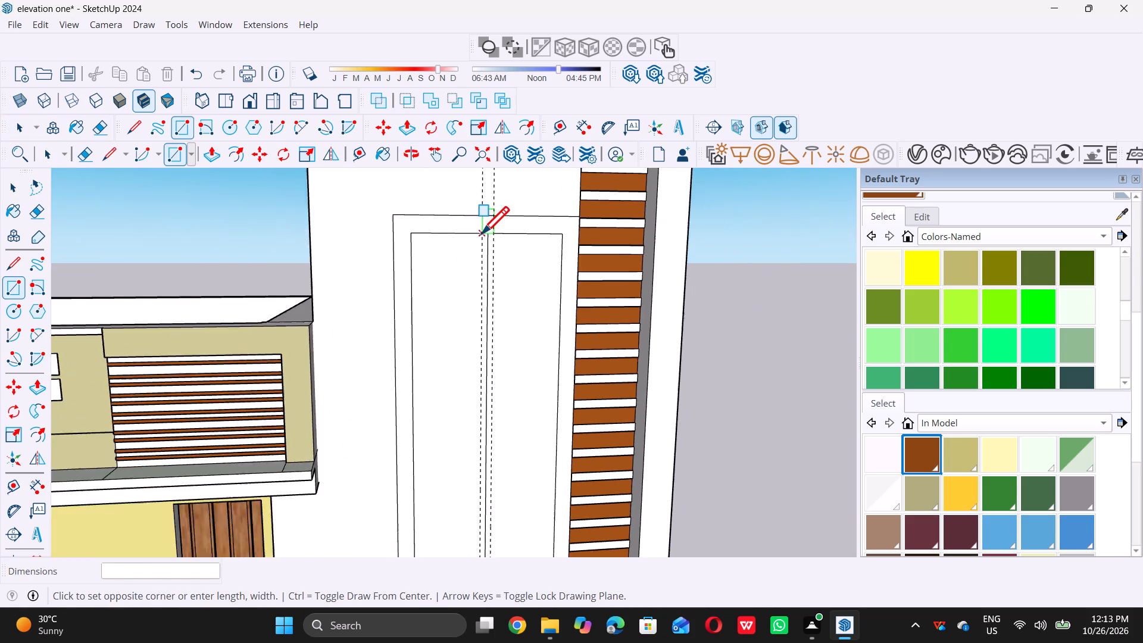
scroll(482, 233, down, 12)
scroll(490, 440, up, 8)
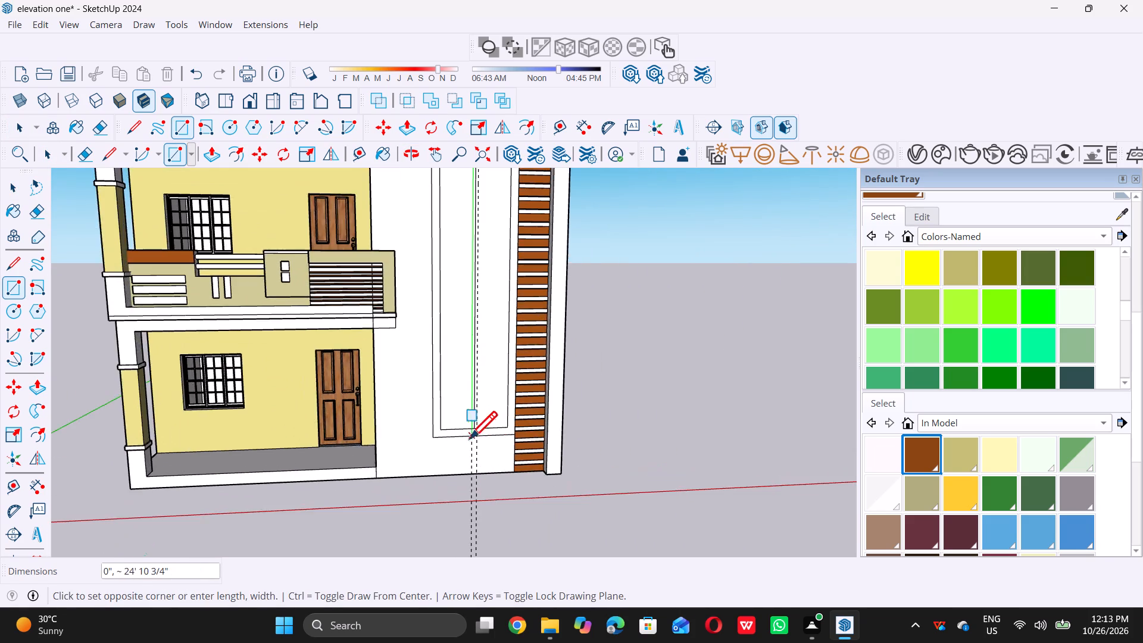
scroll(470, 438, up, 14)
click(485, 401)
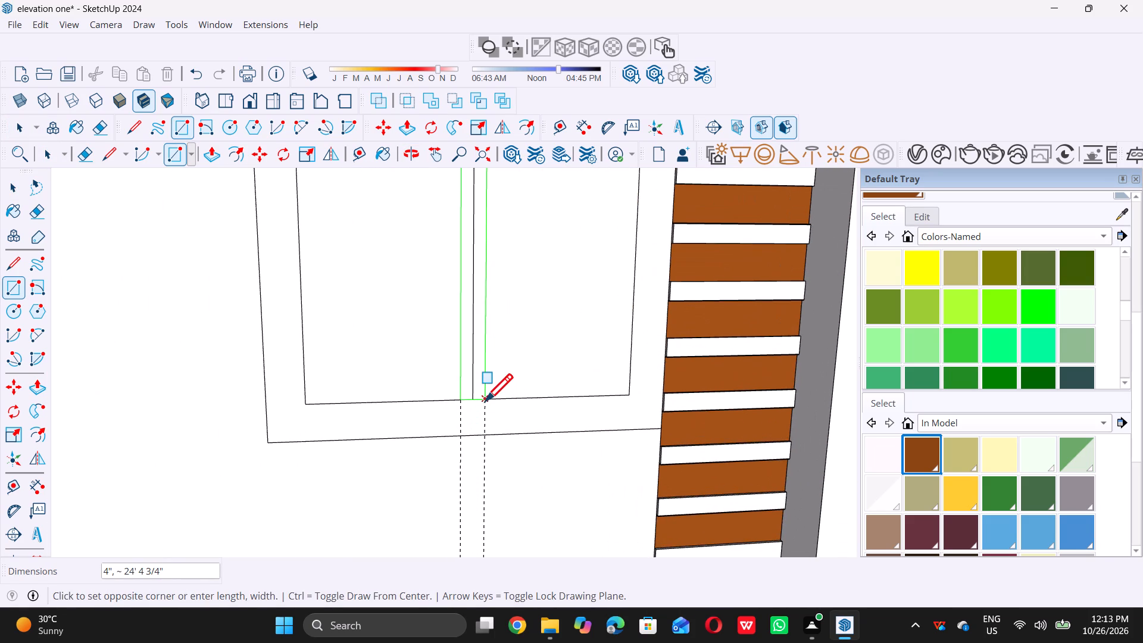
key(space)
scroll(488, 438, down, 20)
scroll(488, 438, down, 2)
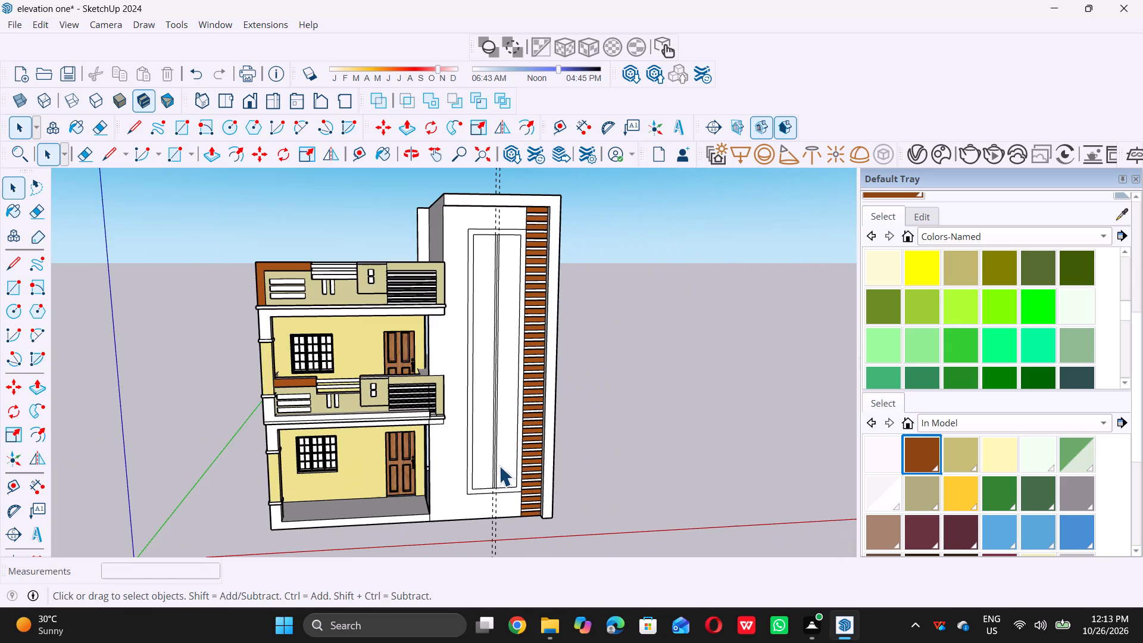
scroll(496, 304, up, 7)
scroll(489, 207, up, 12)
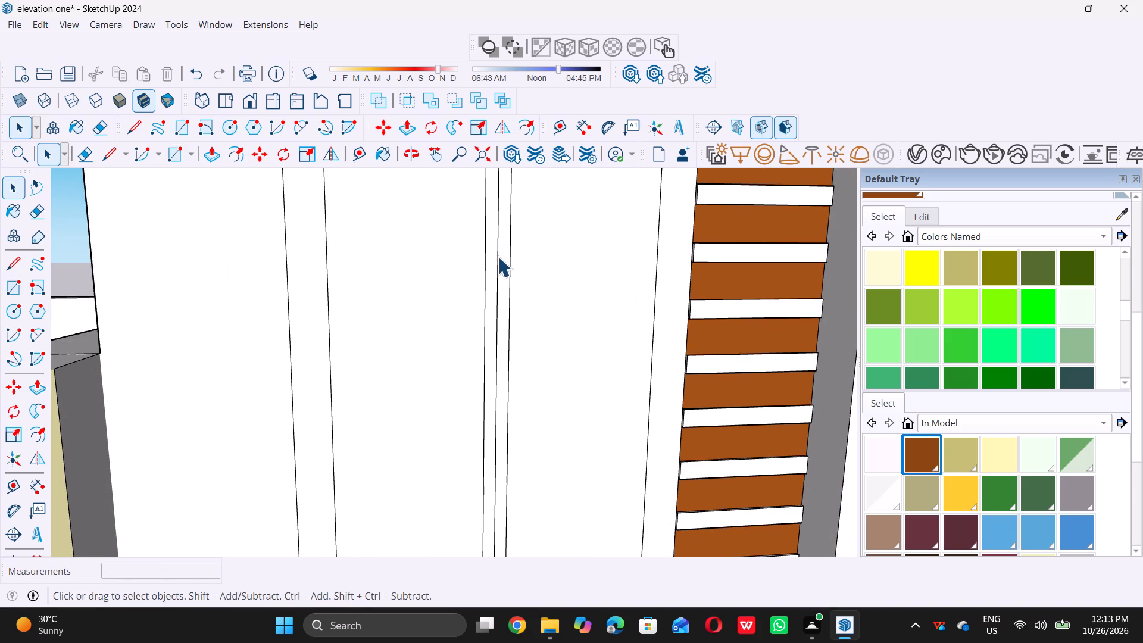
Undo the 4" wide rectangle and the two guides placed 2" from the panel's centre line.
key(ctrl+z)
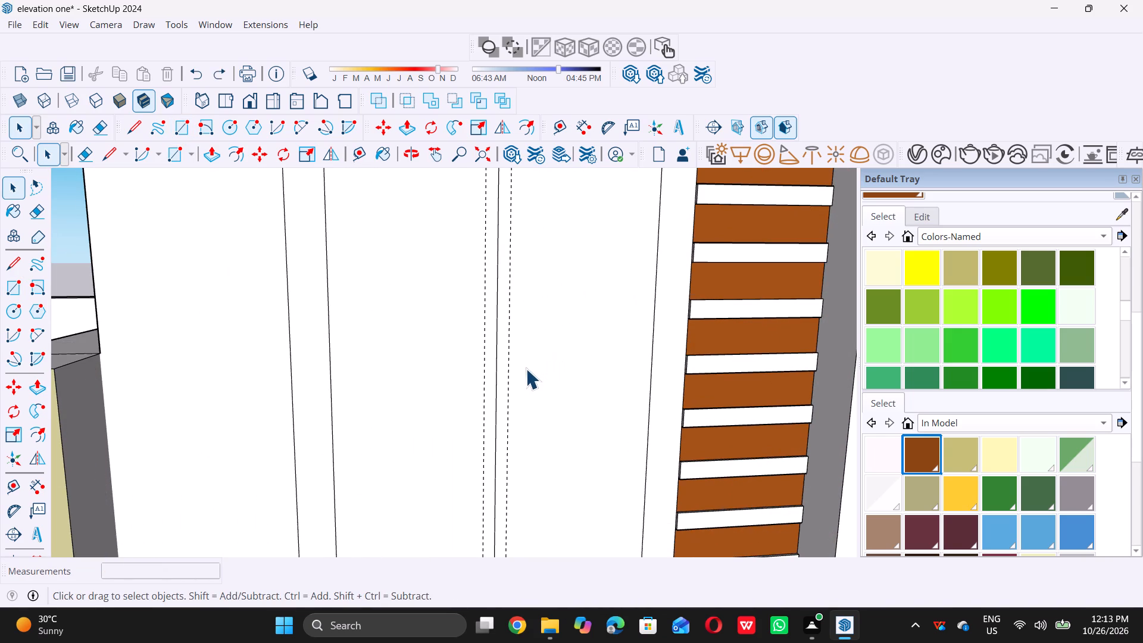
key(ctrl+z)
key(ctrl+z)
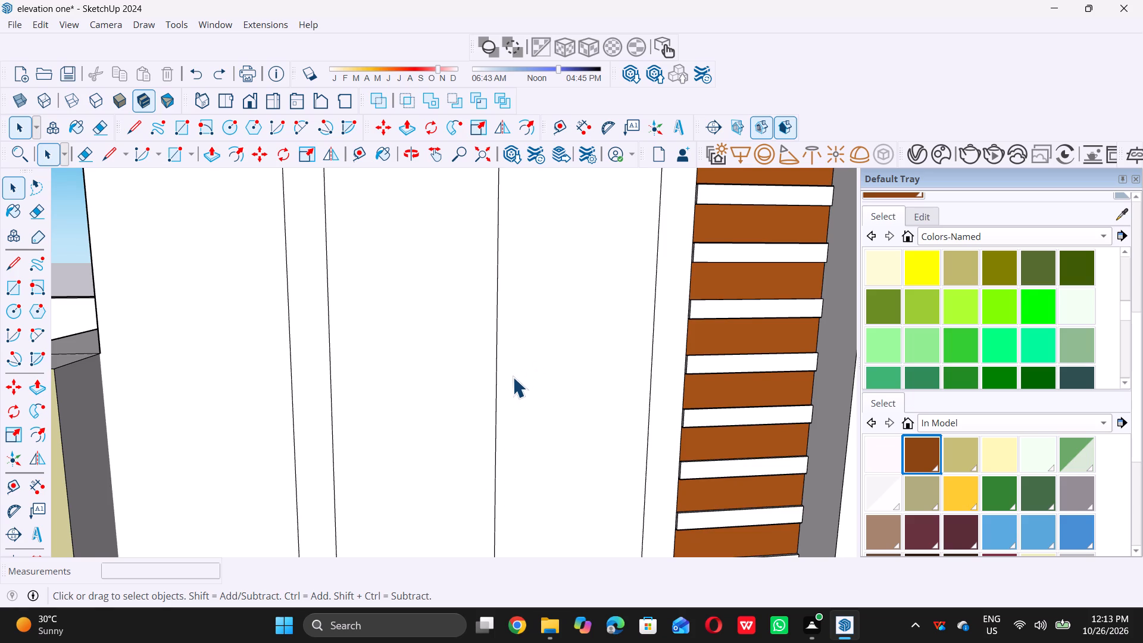
Place two vertical guides parallel to the panel's centre line, one 1" to each side of it.
key(t)
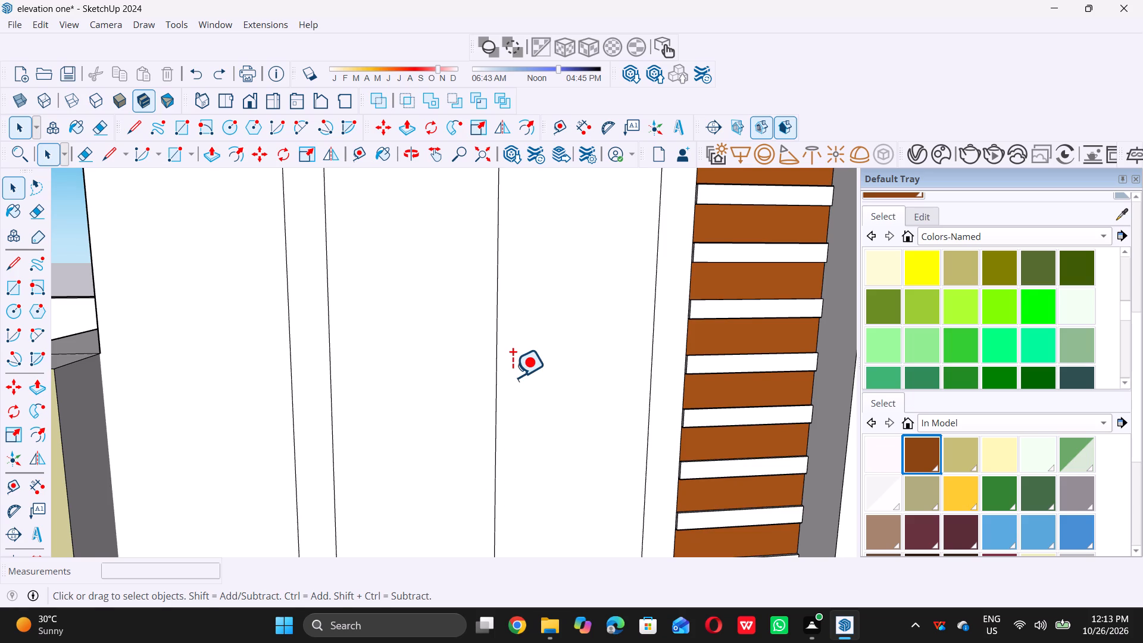
click(495, 333)
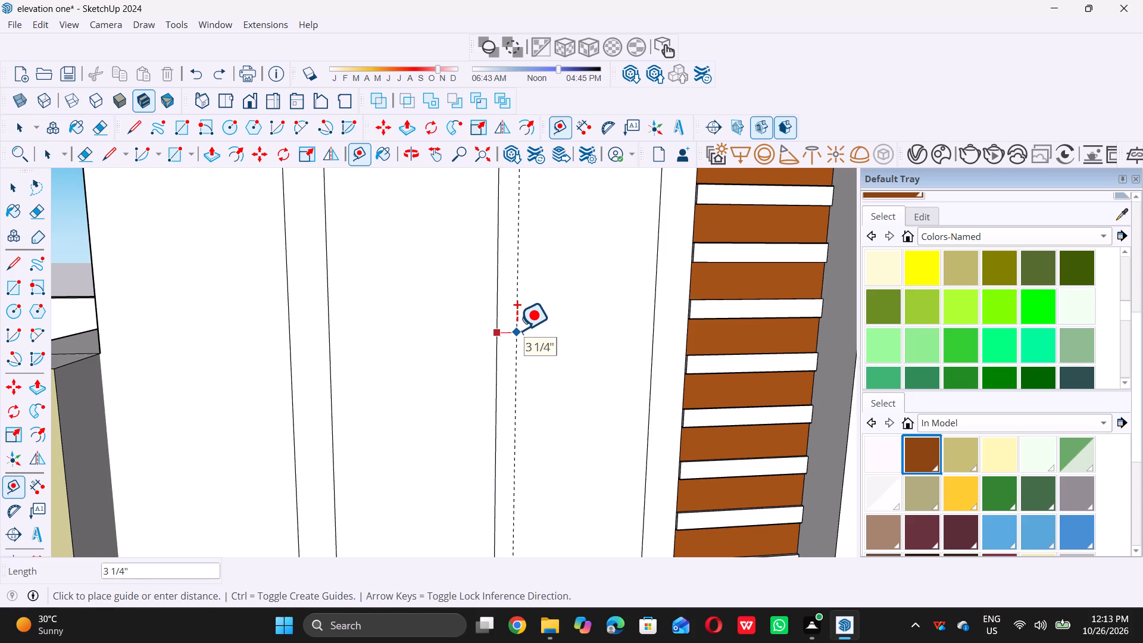
key(1)
key(shift+quotedbl)
key(Return)
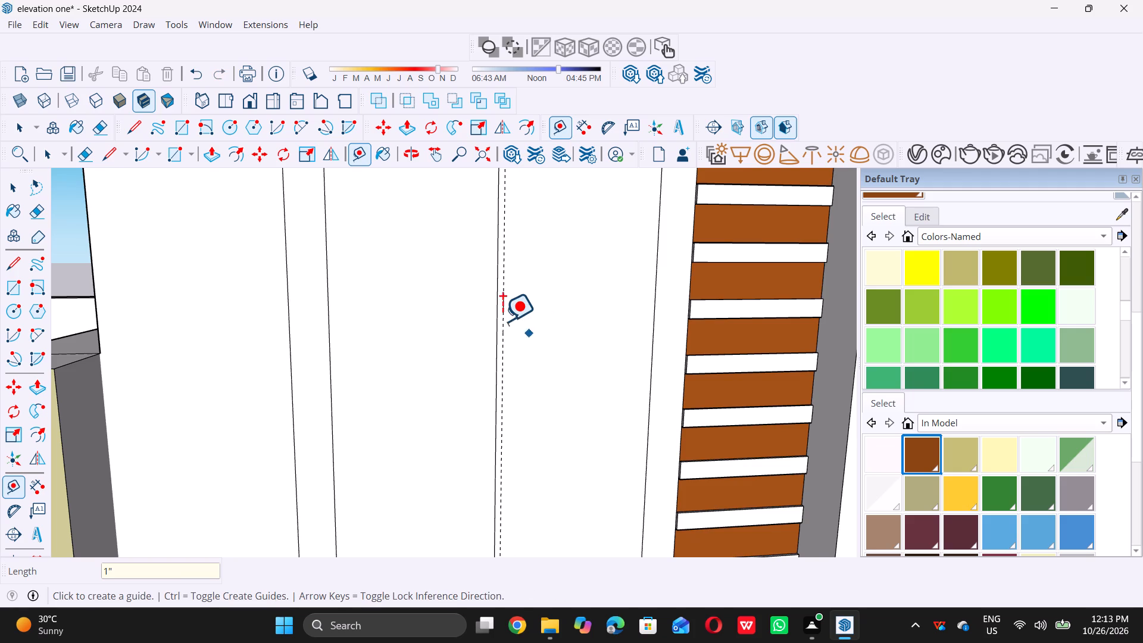
scroll(492, 319, up, 4)
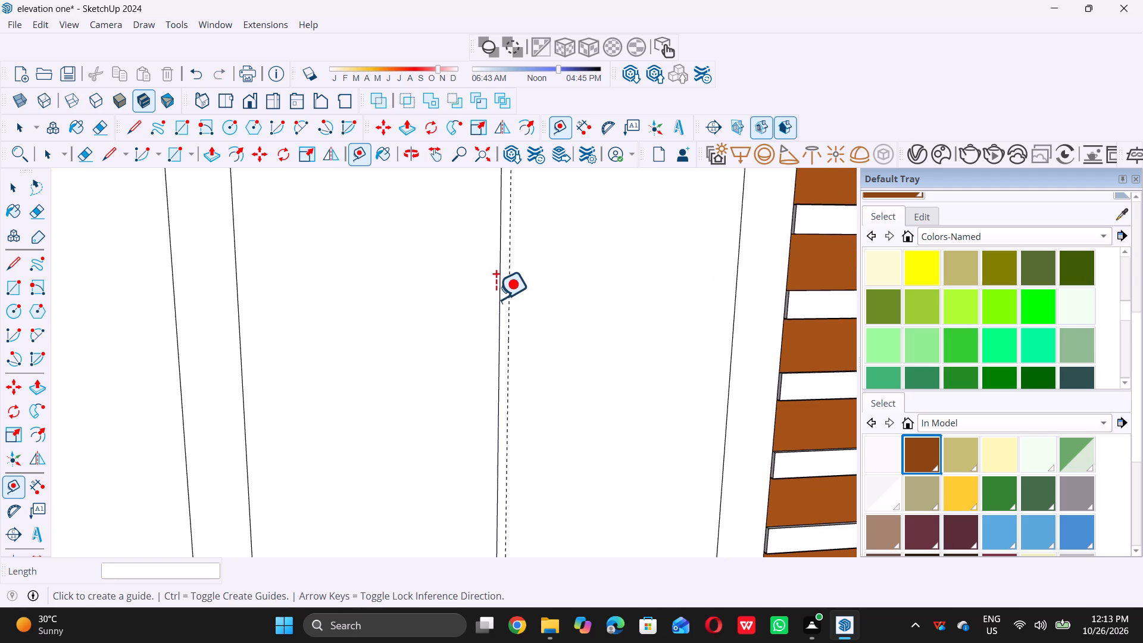
click(495, 295)
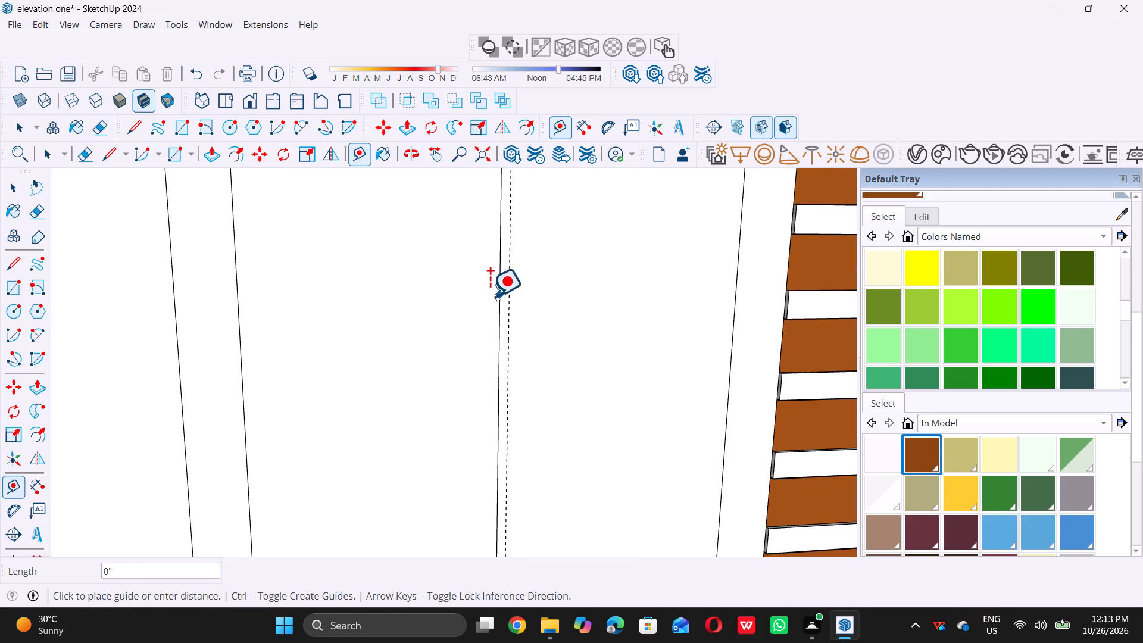
key(space)
key(t)
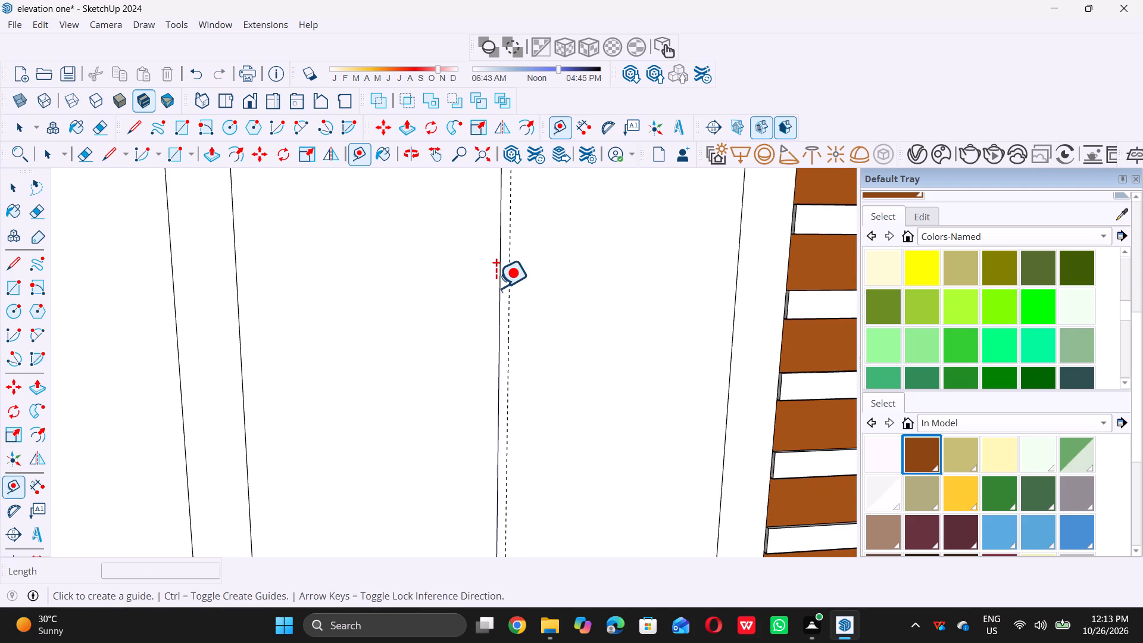
click(495, 286)
key(space)
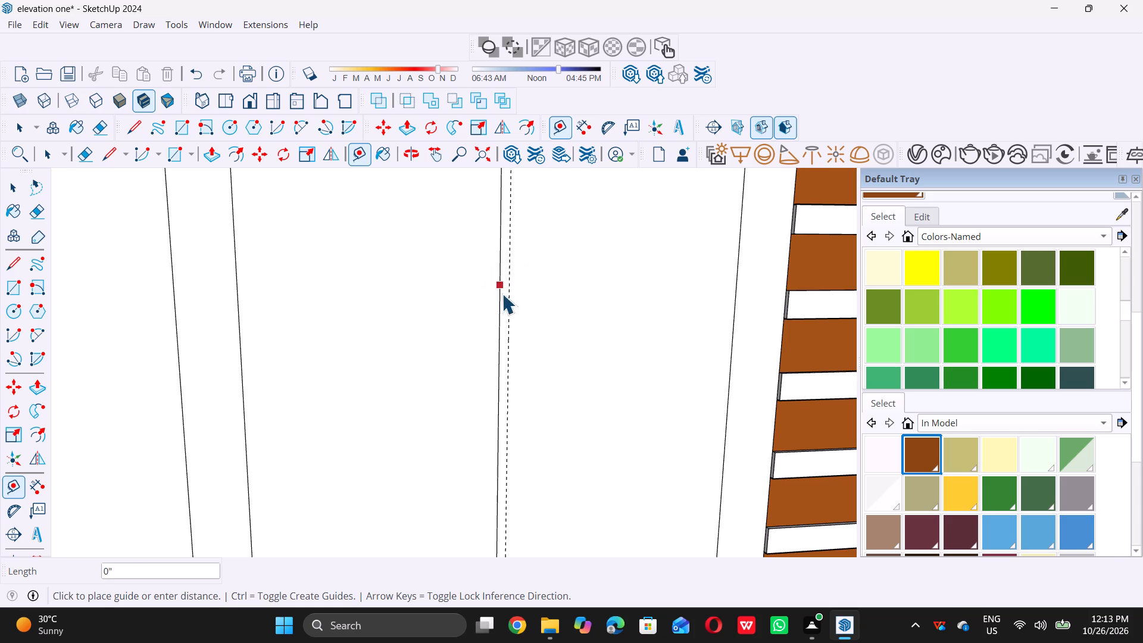
key(t)
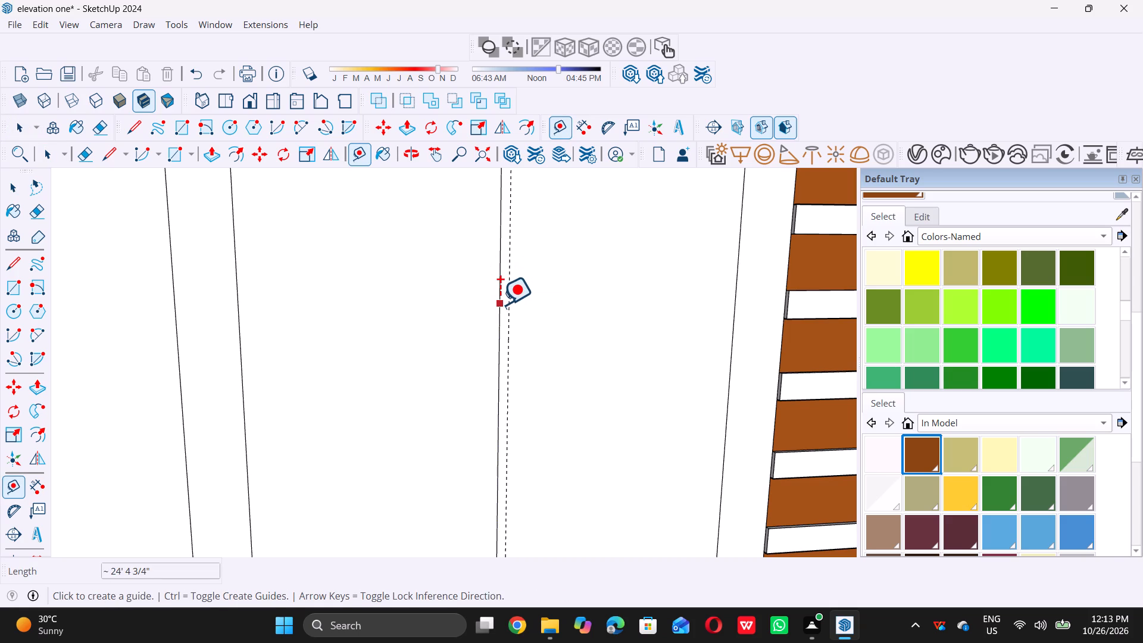
click(500, 304)
key(1)
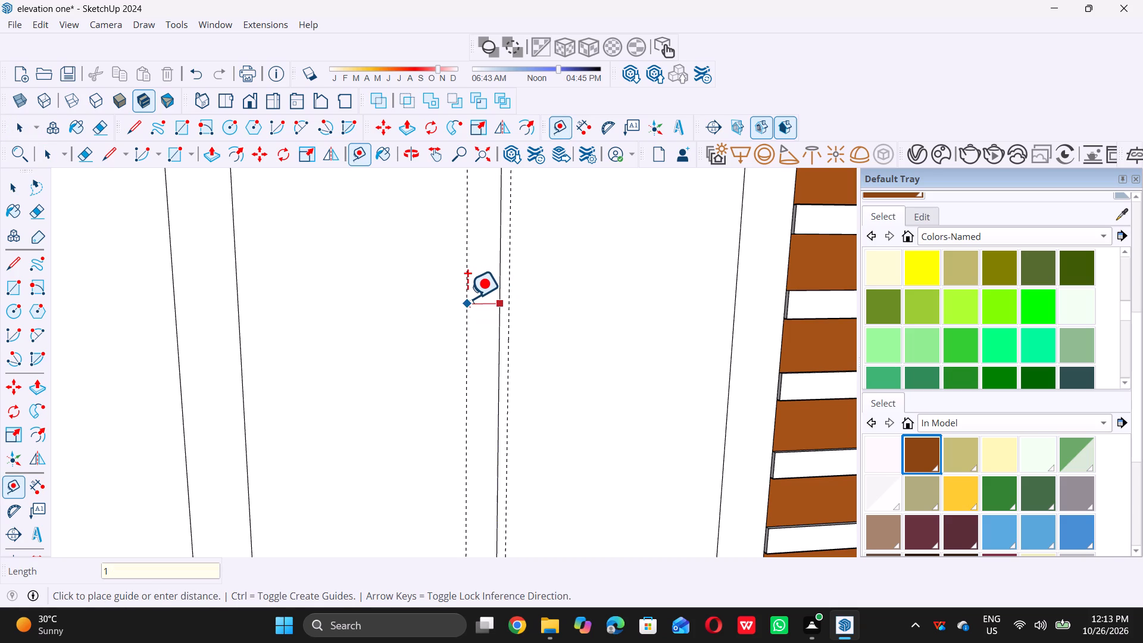
key(shift+quotedbl)
key(Return)
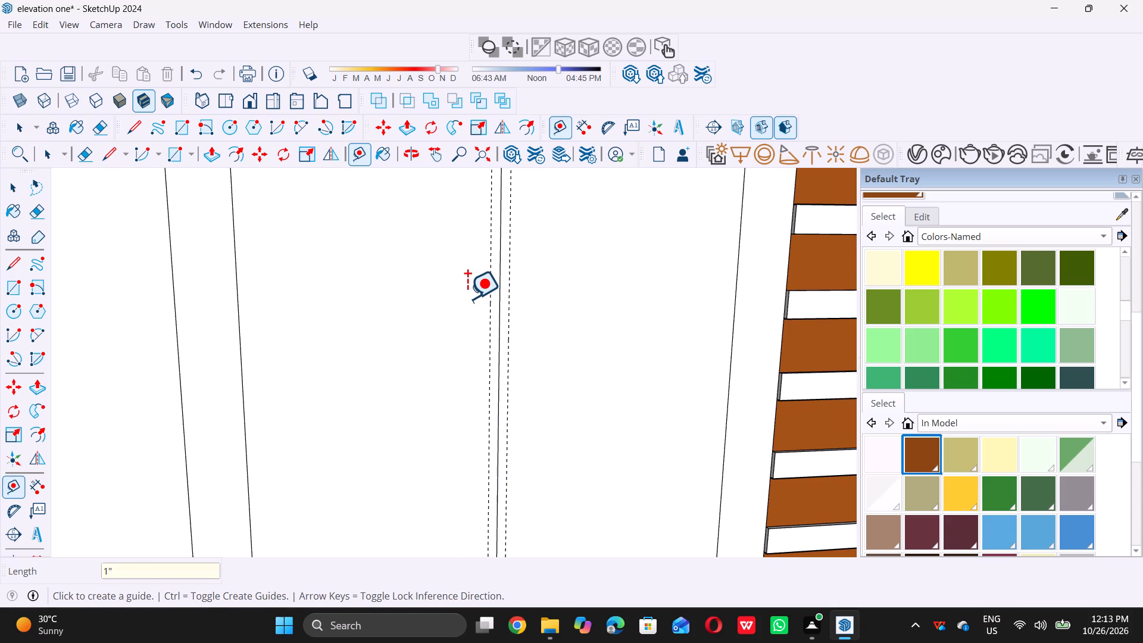
key(space)
Draw a vertical rectangle between the two guides, 2" wide, from the inner panel's top edge to its bottom edge.
scroll(488, 360, down, 16)
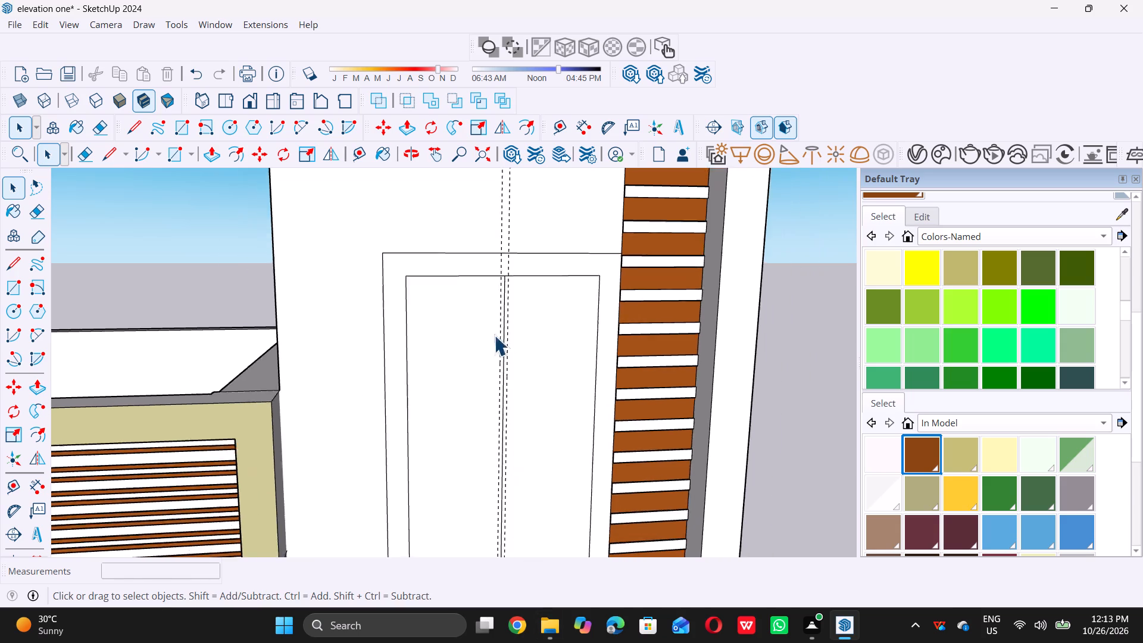
scroll(494, 335, down, 3)
scroll(457, 249, down, 6)
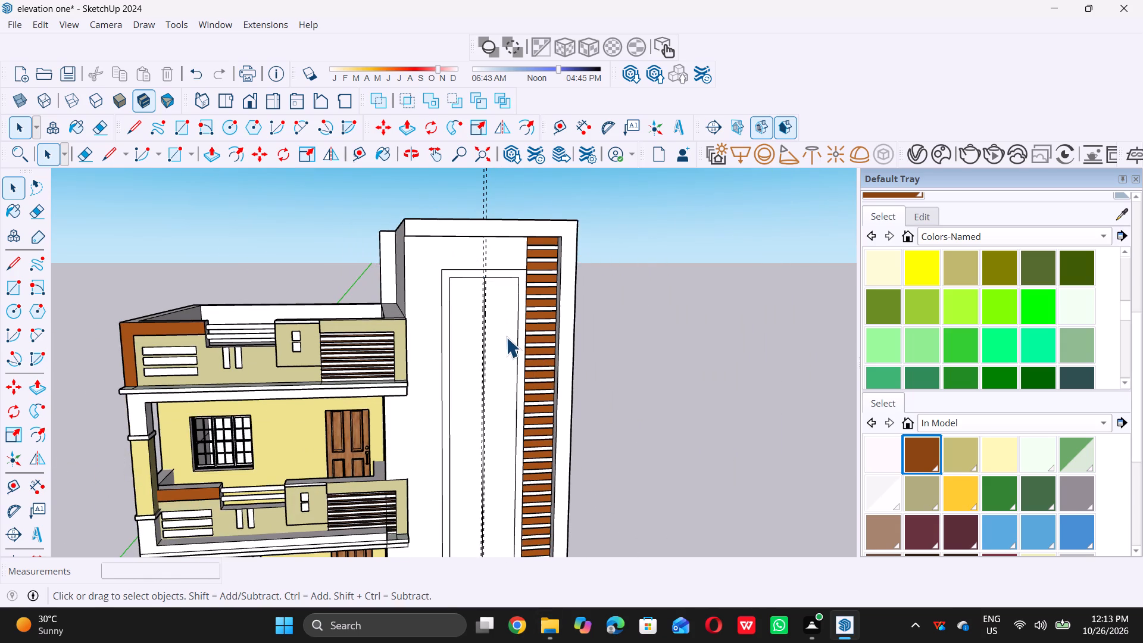
key(r)
scroll(488, 298, up, 20)
scroll(488, 298, up, 4)
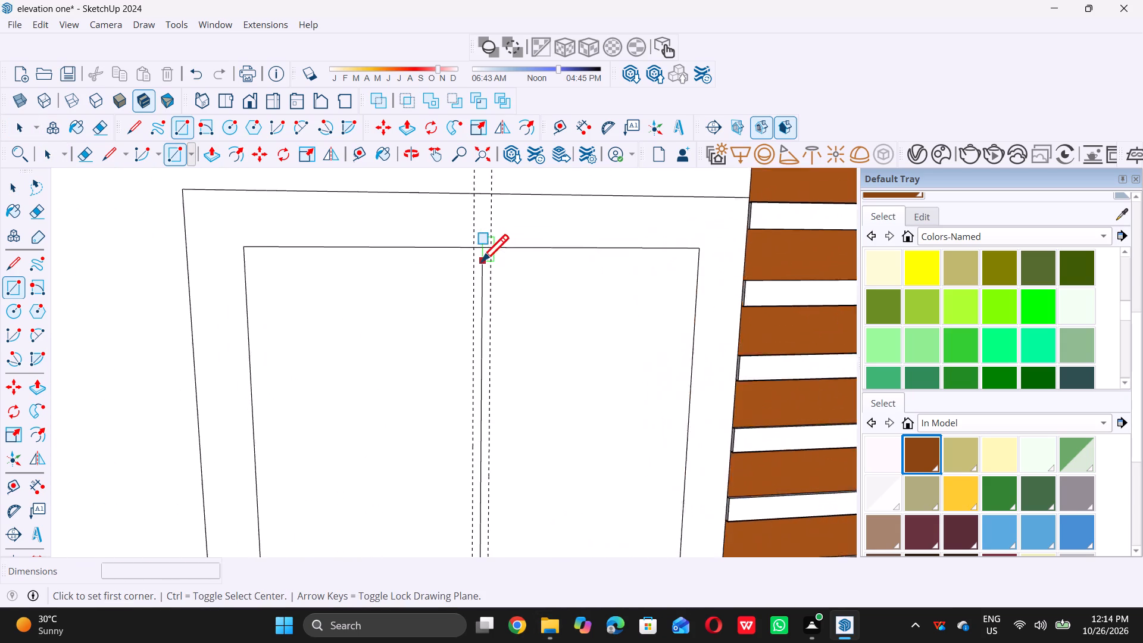
click(471, 246)
scroll(471, 245, down, 14)
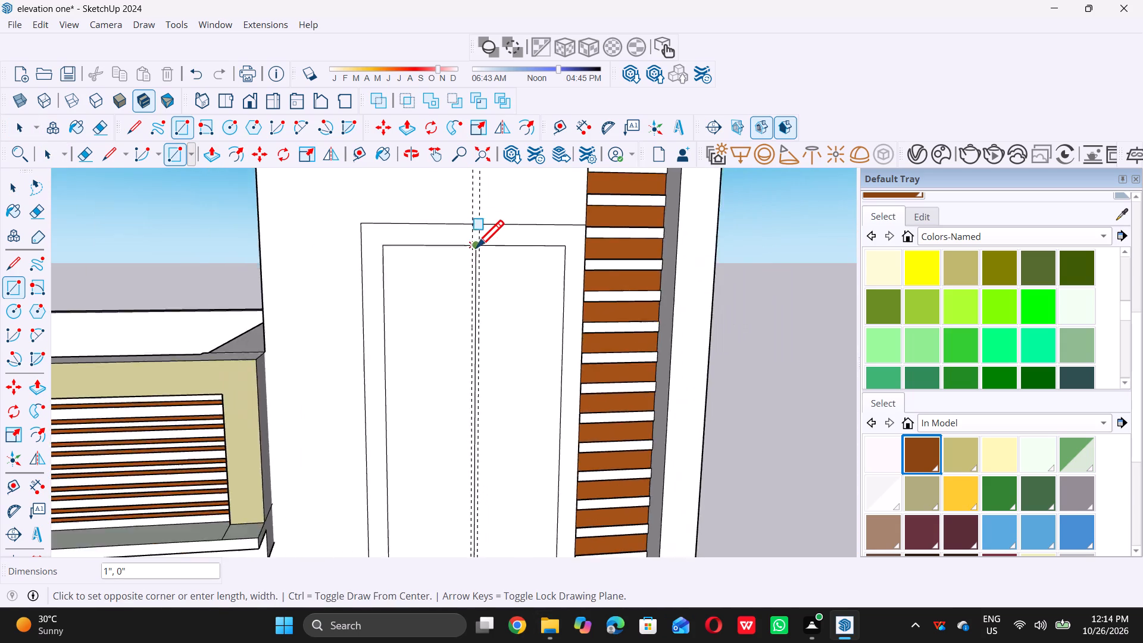
scroll(476, 247, down, 16)
scroll(480, 470, up, 2)
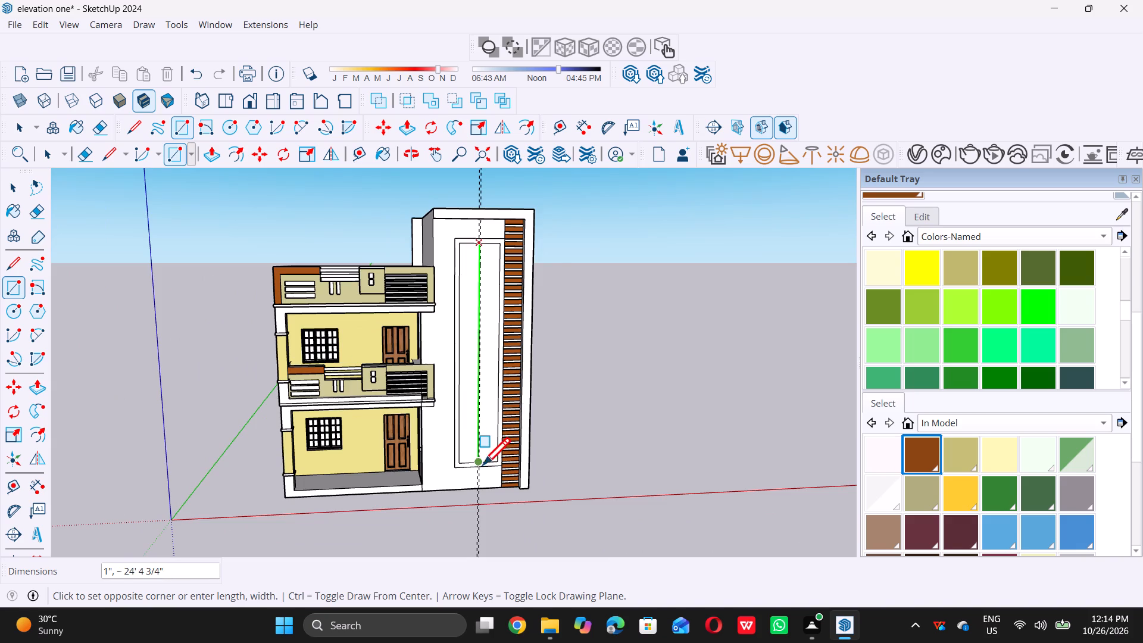
scroll(483, 464, up, 20)
scroll(483, 464, up, 5)
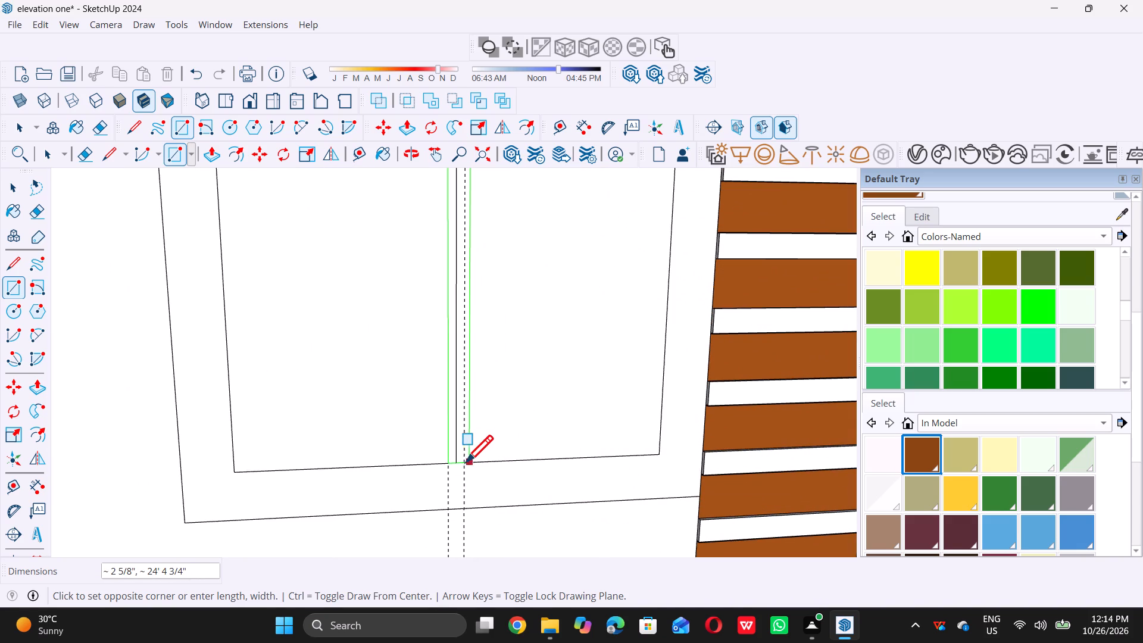
click(466, 462)
key(space)
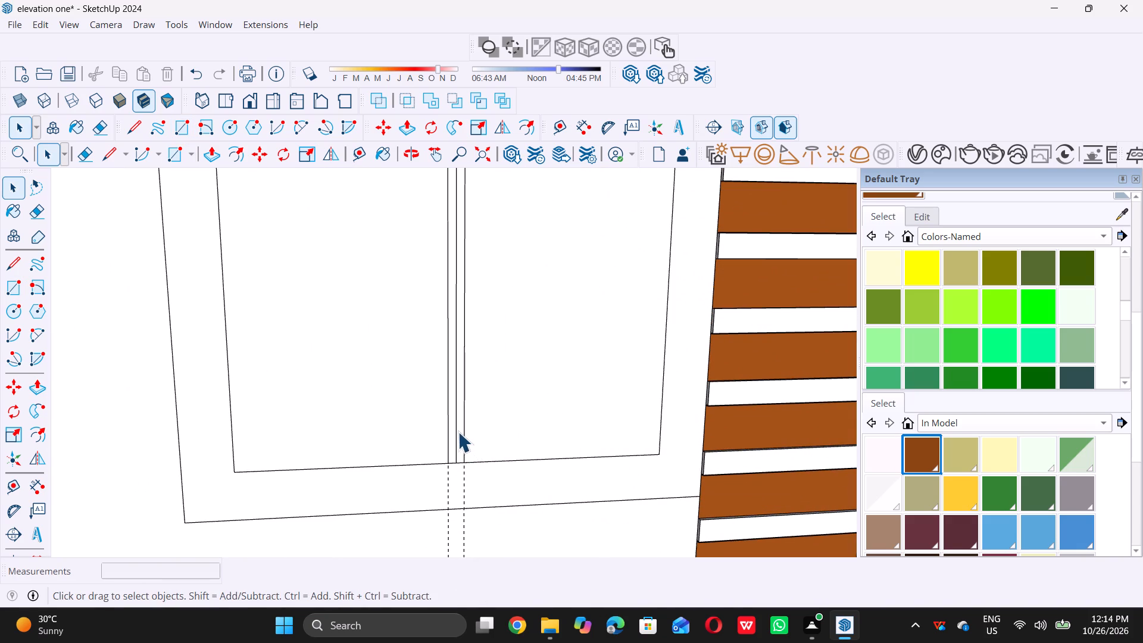
Delete the centre line inside the new 2" wide vertical strip.
click(455, 429)
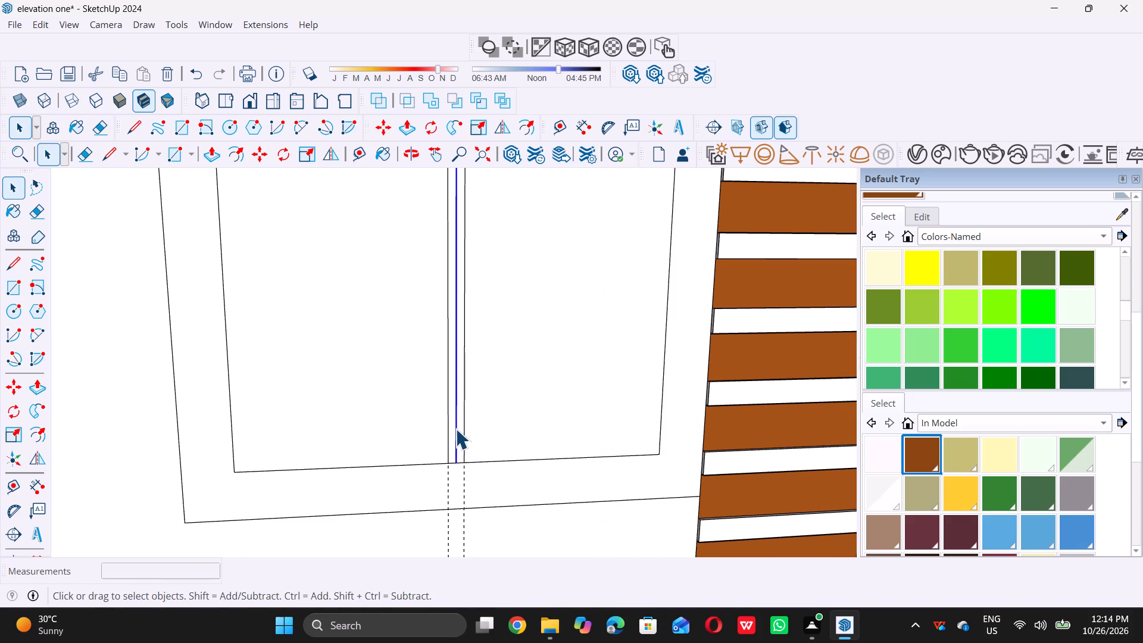
key(Delete)
Delete all the construction guides from the model.
scroll(458, 429, down, 20)
scroll(458, 429, down, 5)
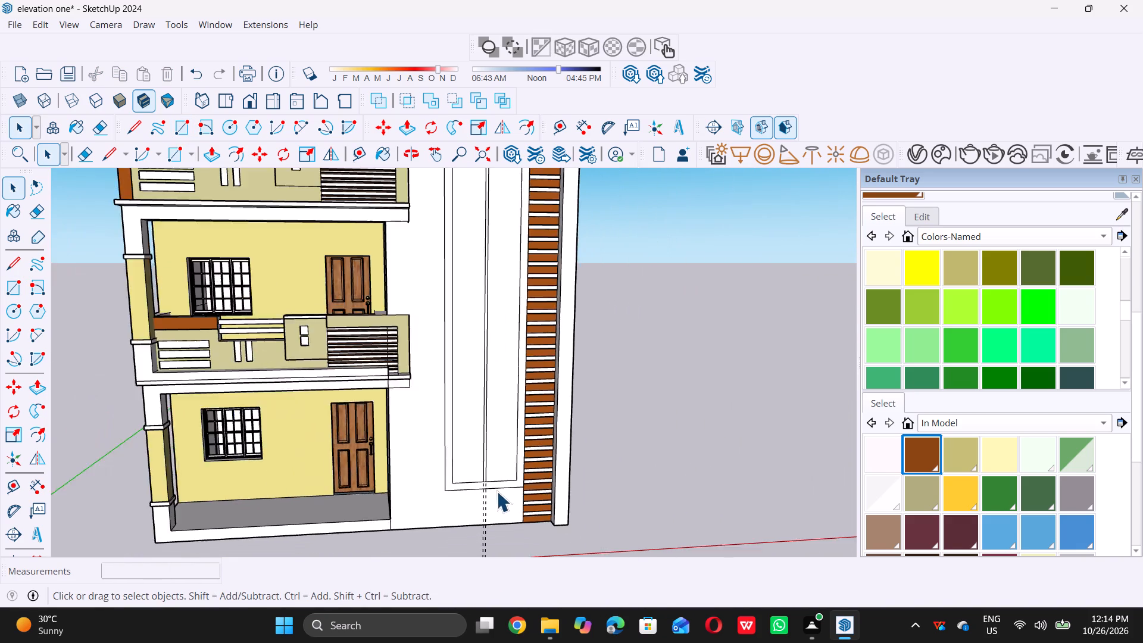
scroll(496, 491, down, 4)
click(46, 24)
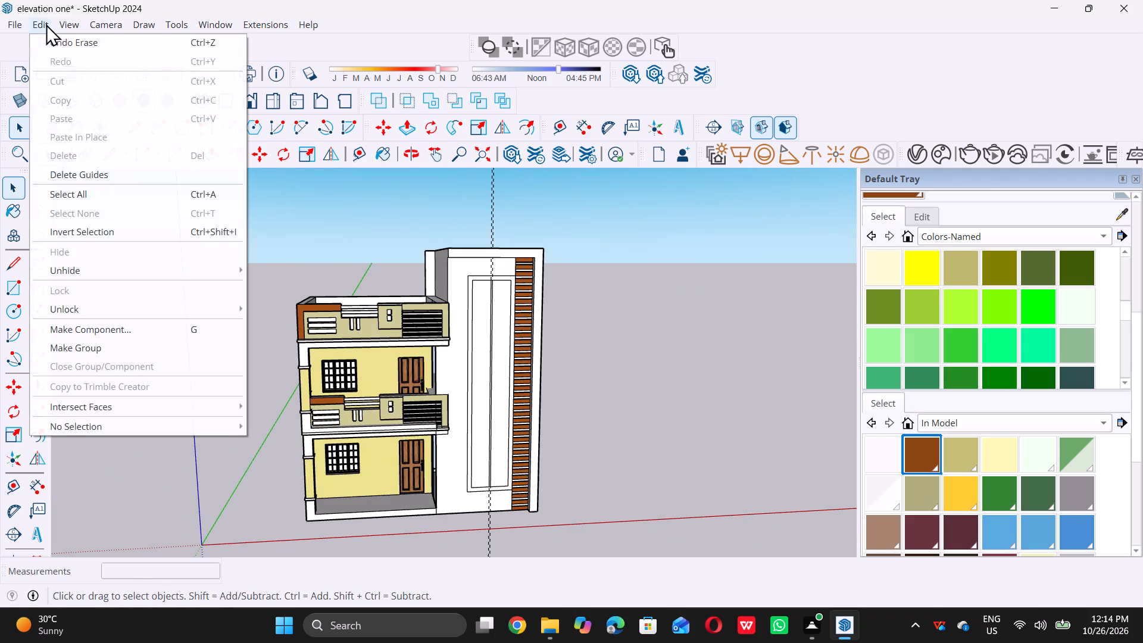
click(97, 168)
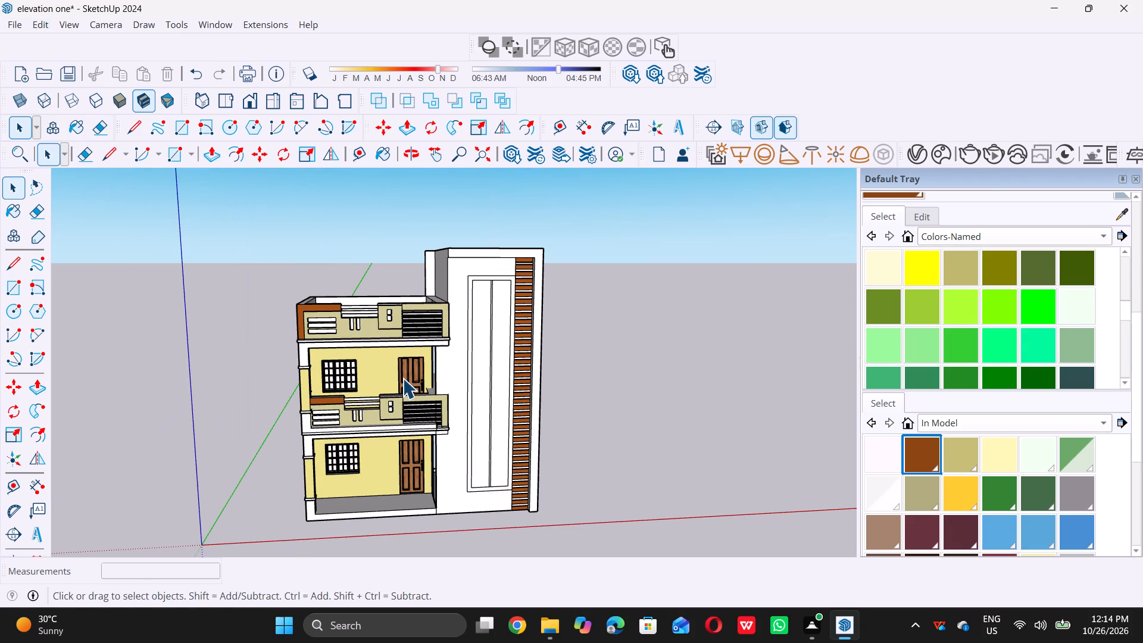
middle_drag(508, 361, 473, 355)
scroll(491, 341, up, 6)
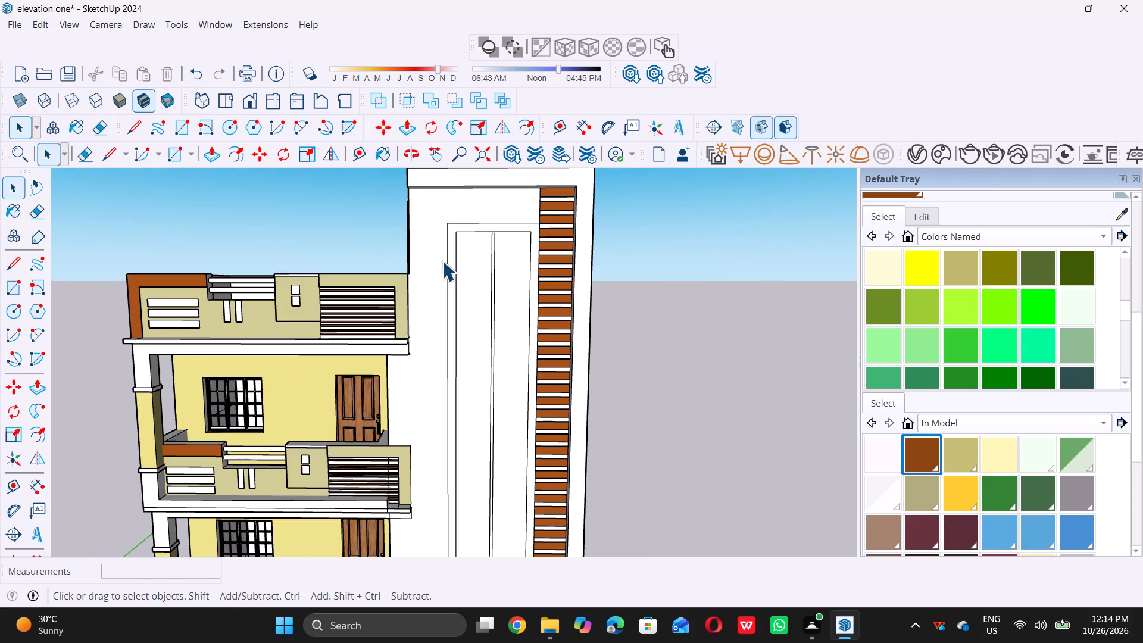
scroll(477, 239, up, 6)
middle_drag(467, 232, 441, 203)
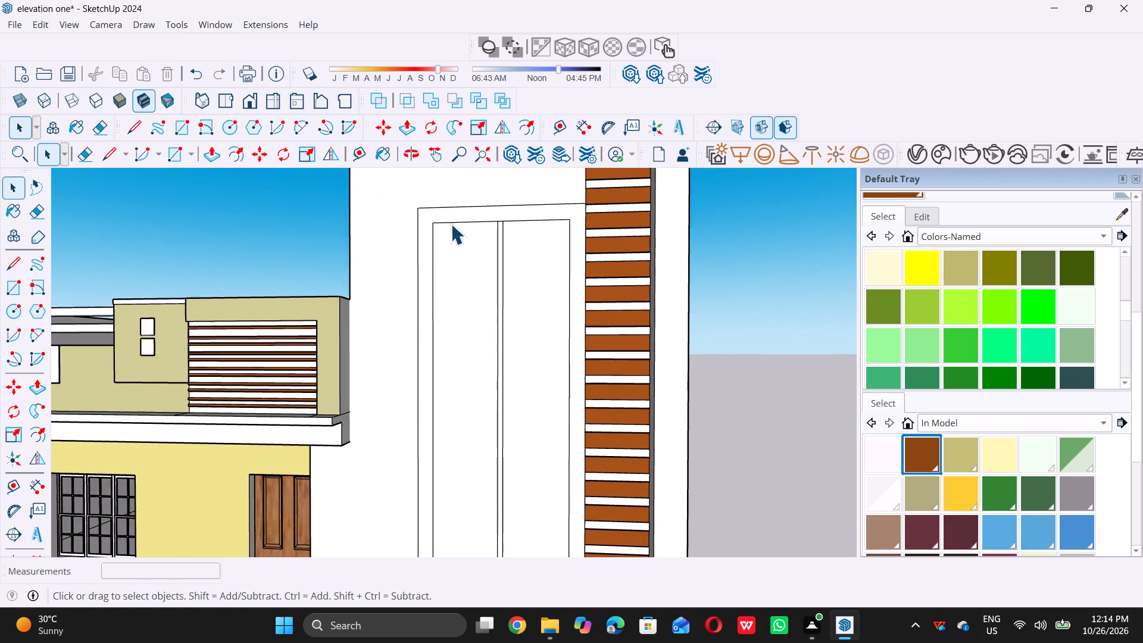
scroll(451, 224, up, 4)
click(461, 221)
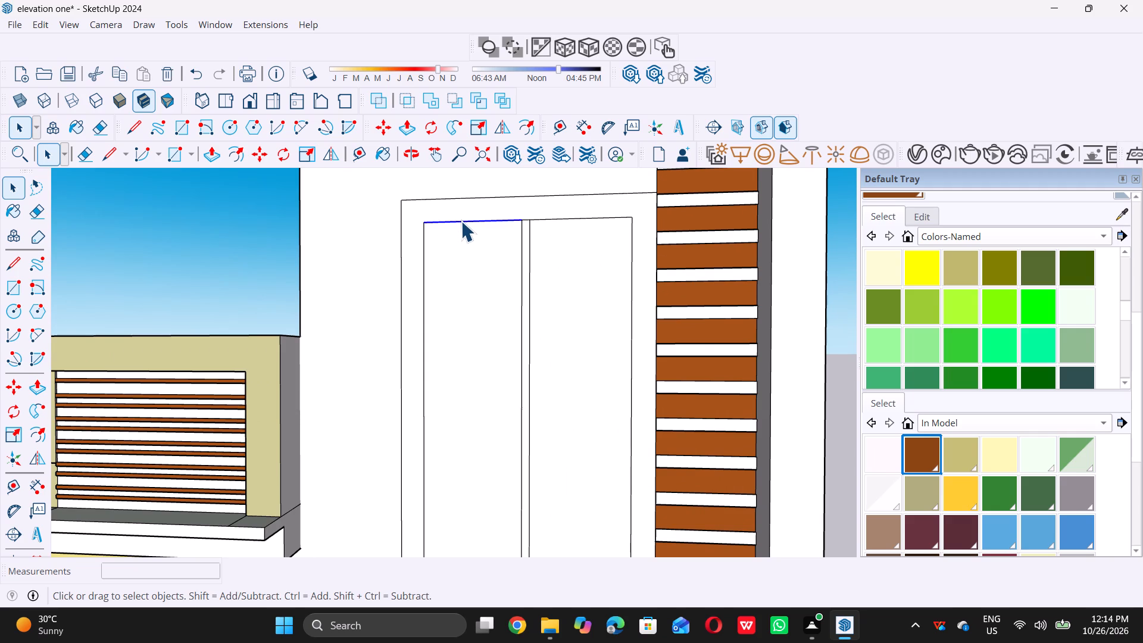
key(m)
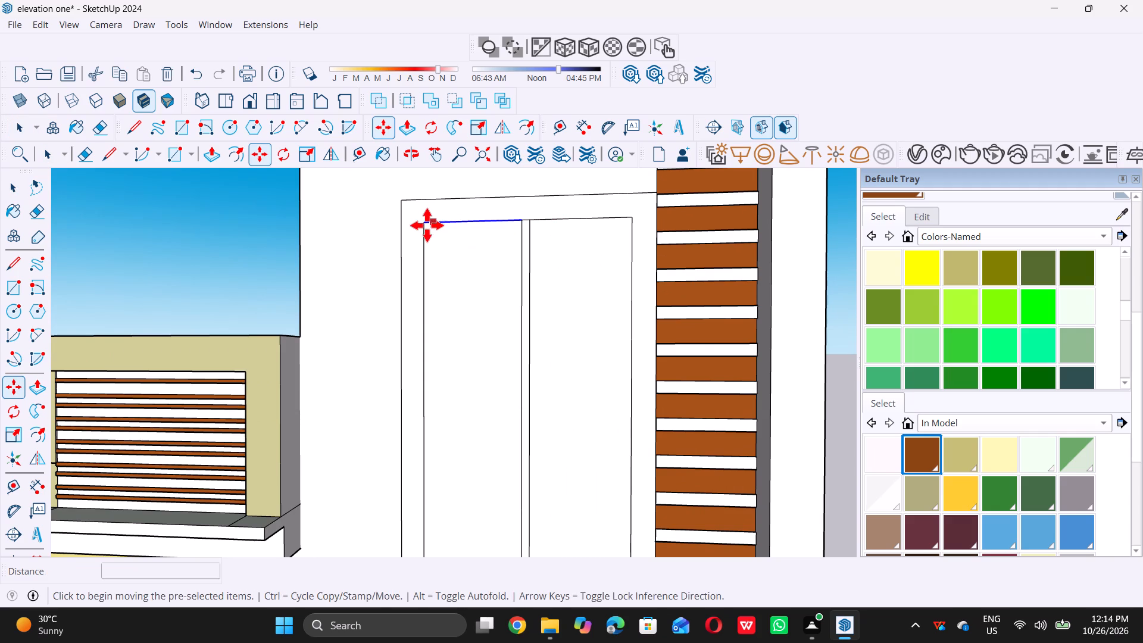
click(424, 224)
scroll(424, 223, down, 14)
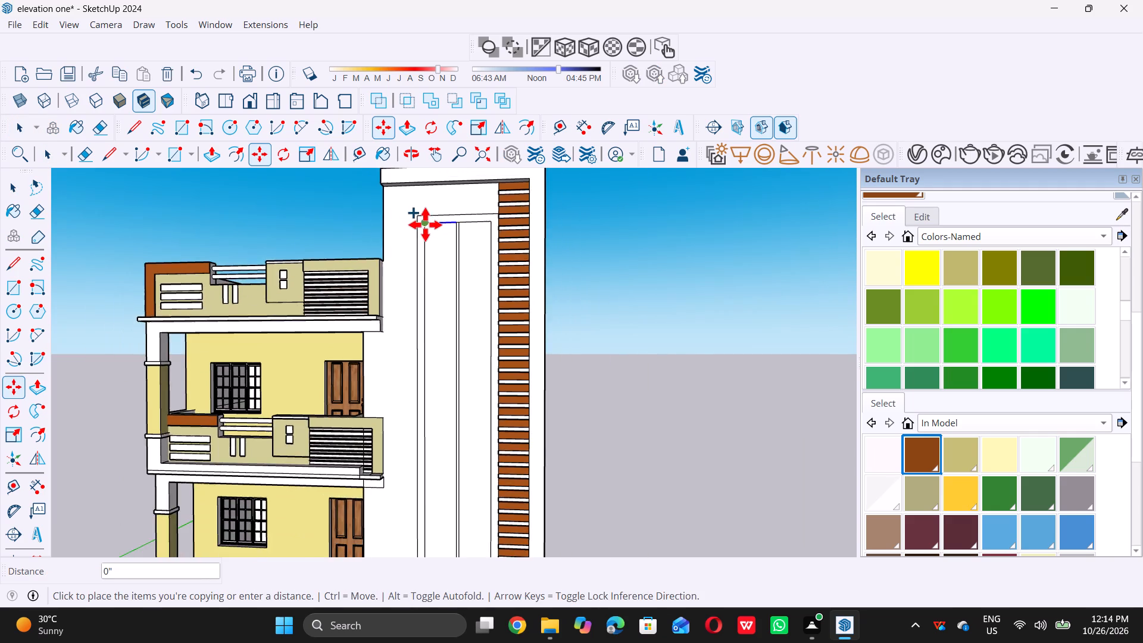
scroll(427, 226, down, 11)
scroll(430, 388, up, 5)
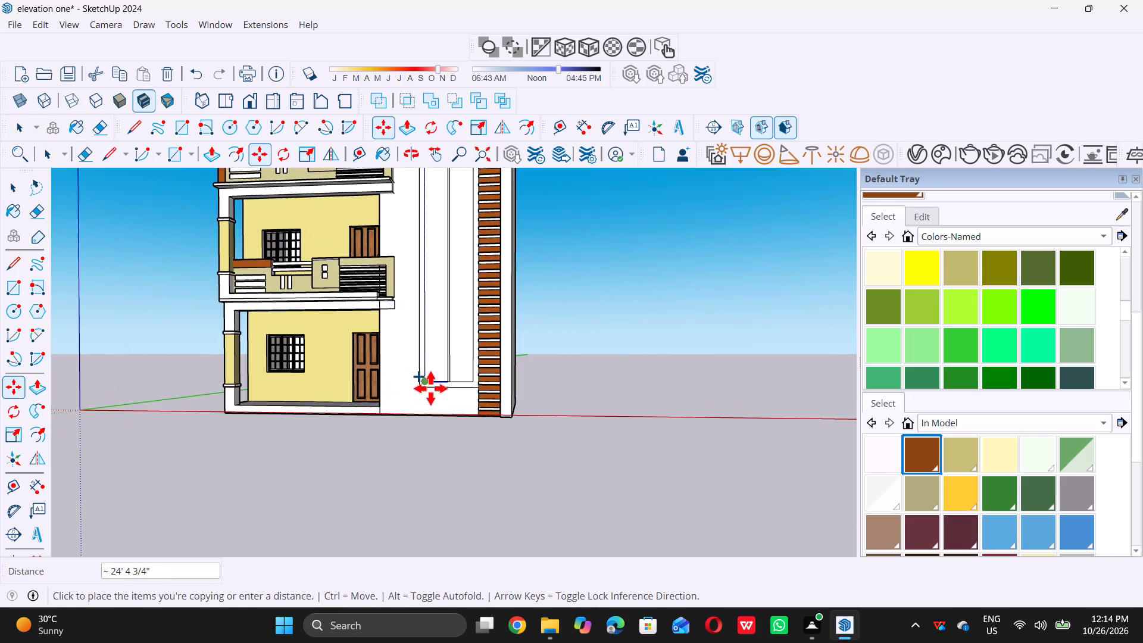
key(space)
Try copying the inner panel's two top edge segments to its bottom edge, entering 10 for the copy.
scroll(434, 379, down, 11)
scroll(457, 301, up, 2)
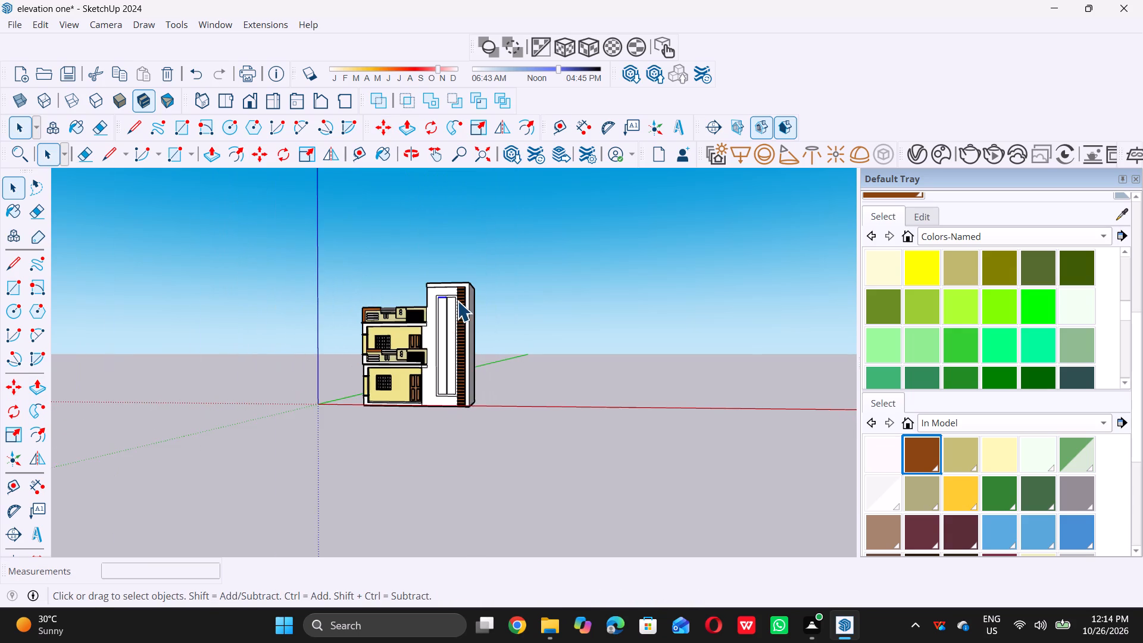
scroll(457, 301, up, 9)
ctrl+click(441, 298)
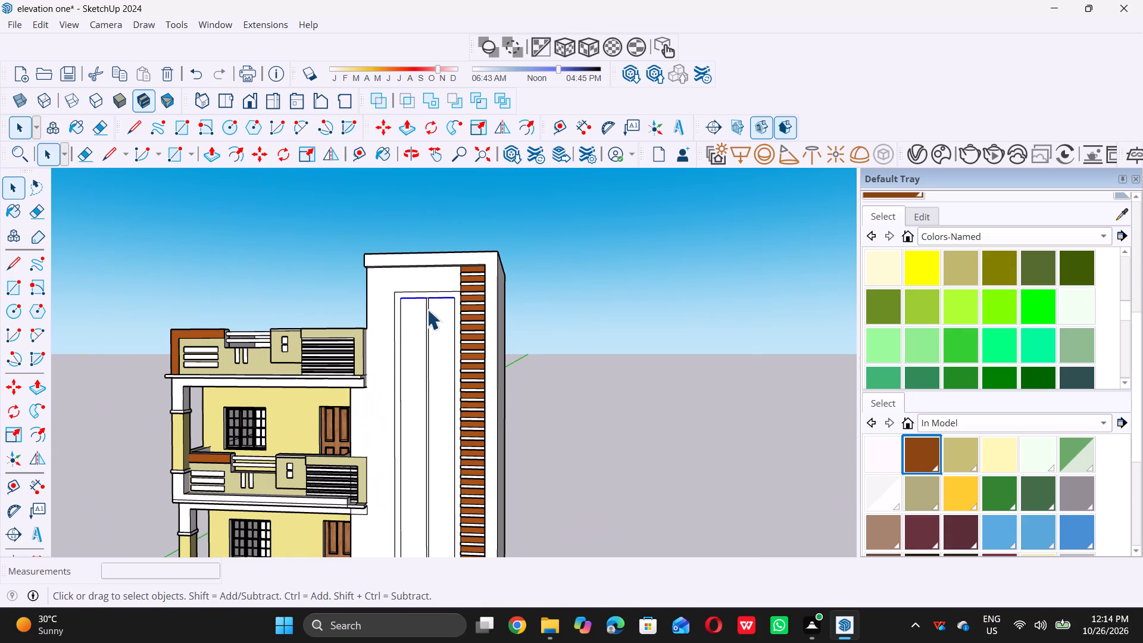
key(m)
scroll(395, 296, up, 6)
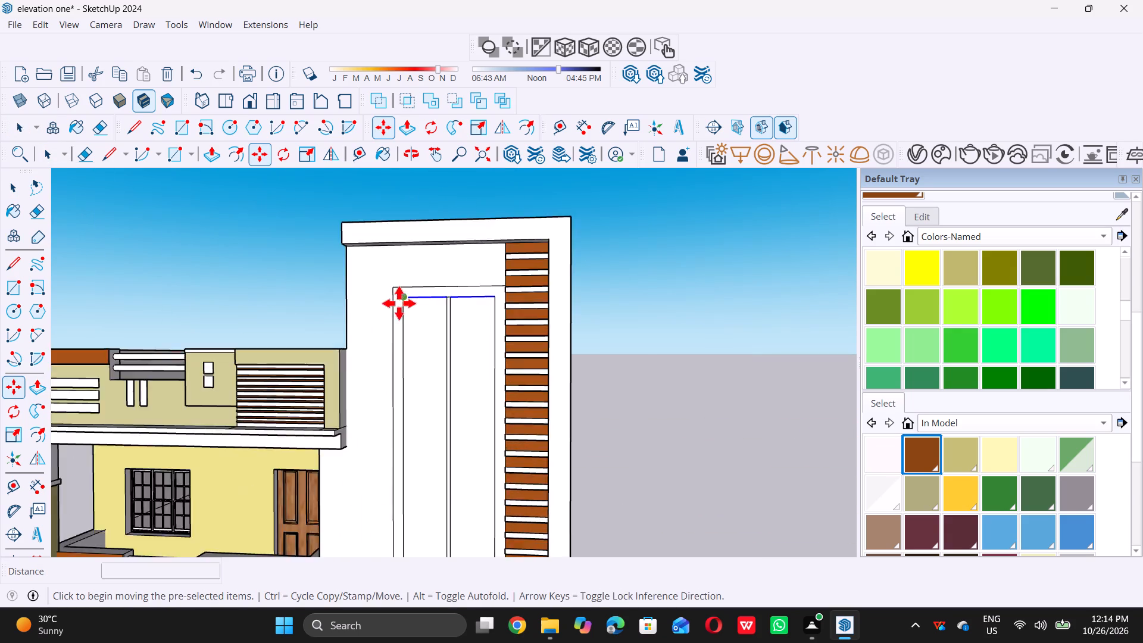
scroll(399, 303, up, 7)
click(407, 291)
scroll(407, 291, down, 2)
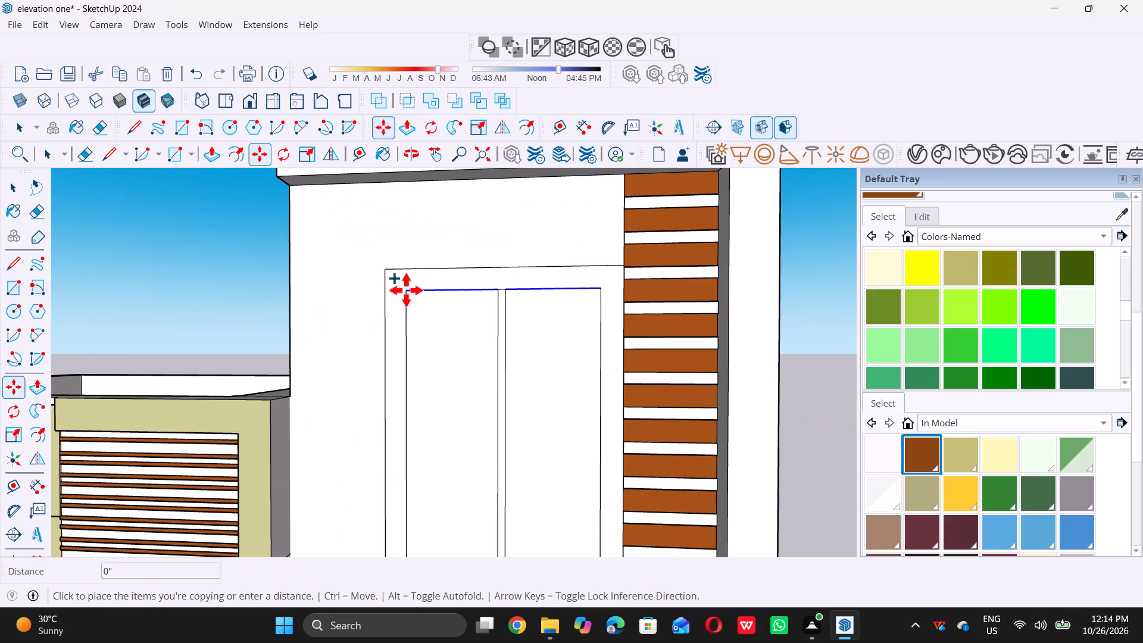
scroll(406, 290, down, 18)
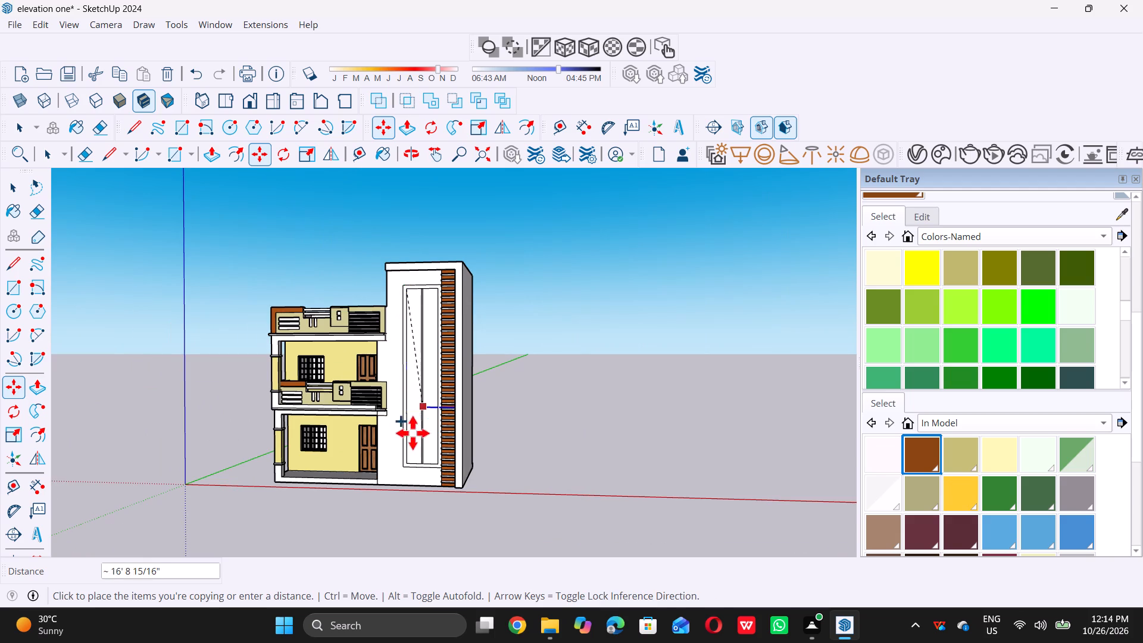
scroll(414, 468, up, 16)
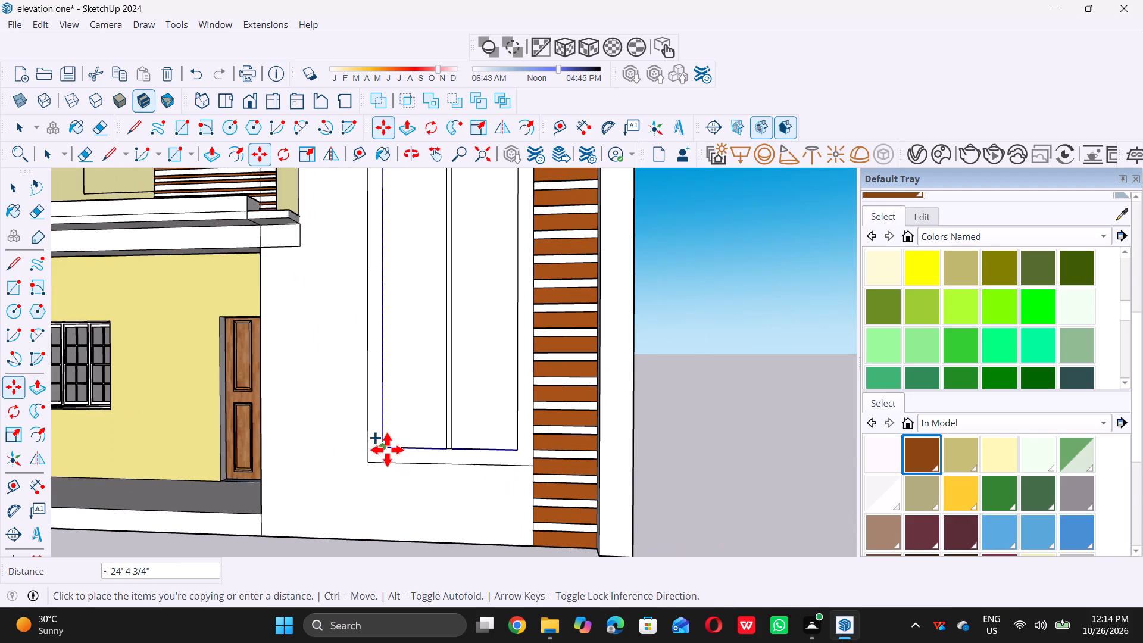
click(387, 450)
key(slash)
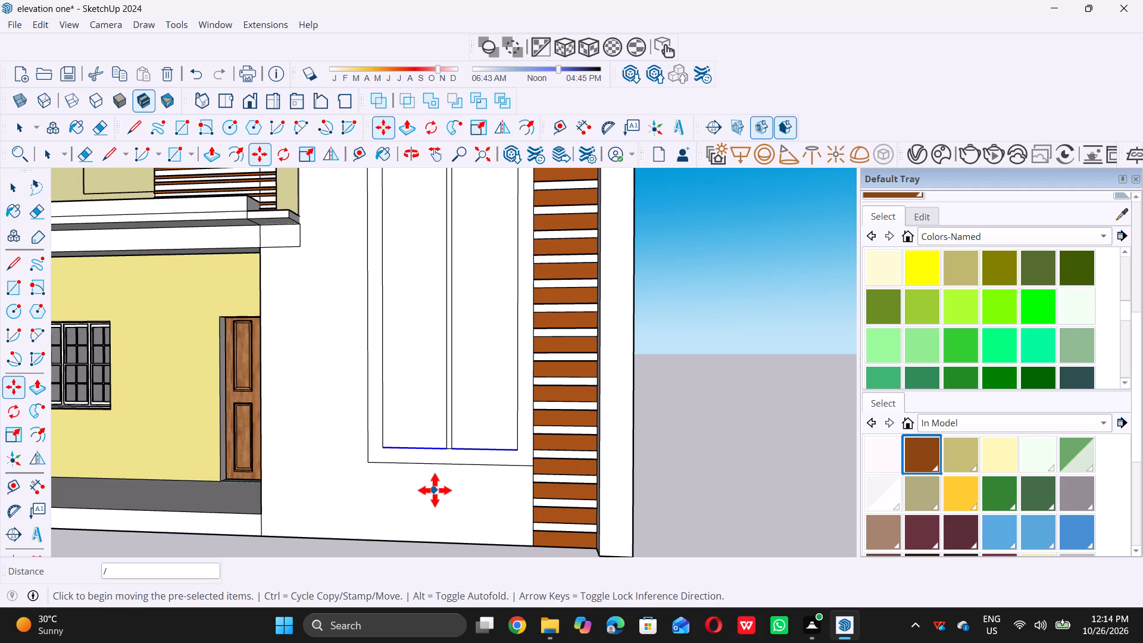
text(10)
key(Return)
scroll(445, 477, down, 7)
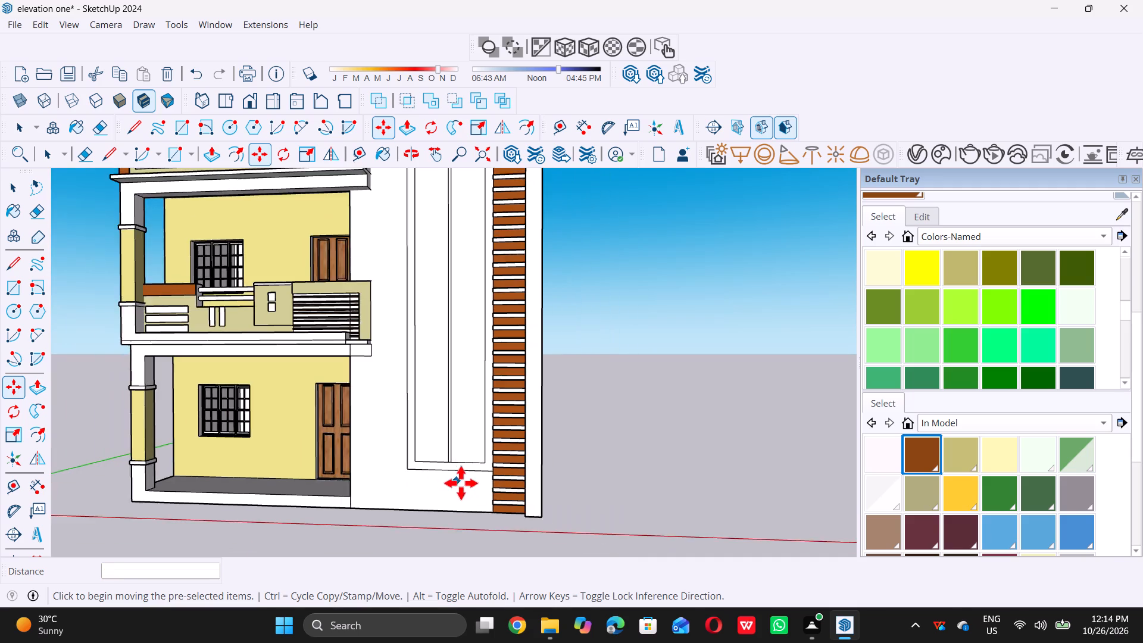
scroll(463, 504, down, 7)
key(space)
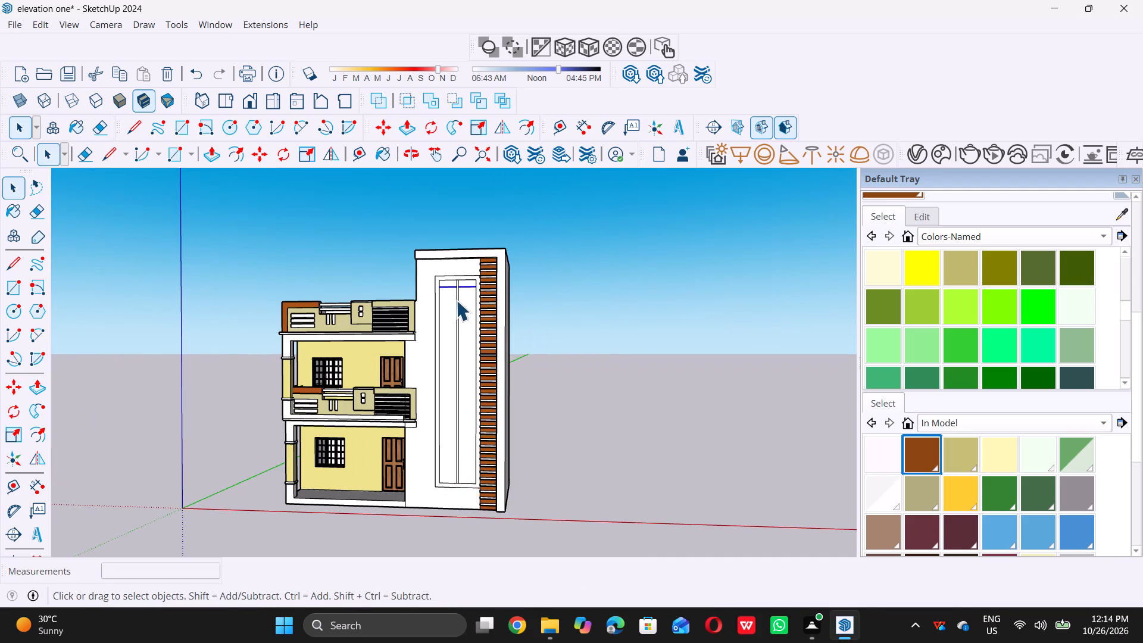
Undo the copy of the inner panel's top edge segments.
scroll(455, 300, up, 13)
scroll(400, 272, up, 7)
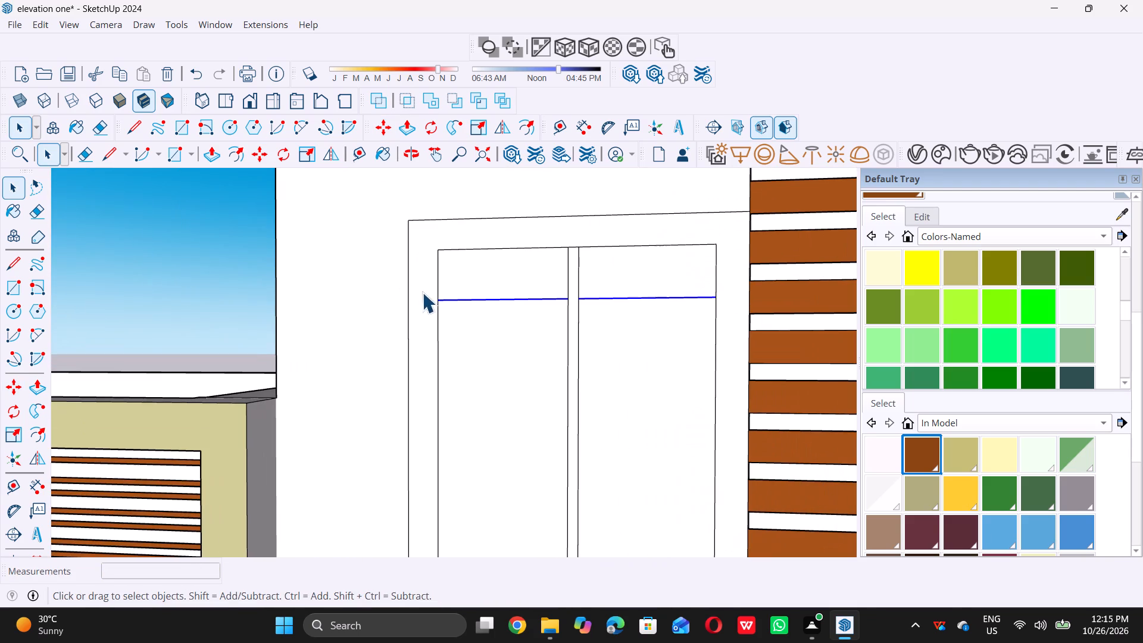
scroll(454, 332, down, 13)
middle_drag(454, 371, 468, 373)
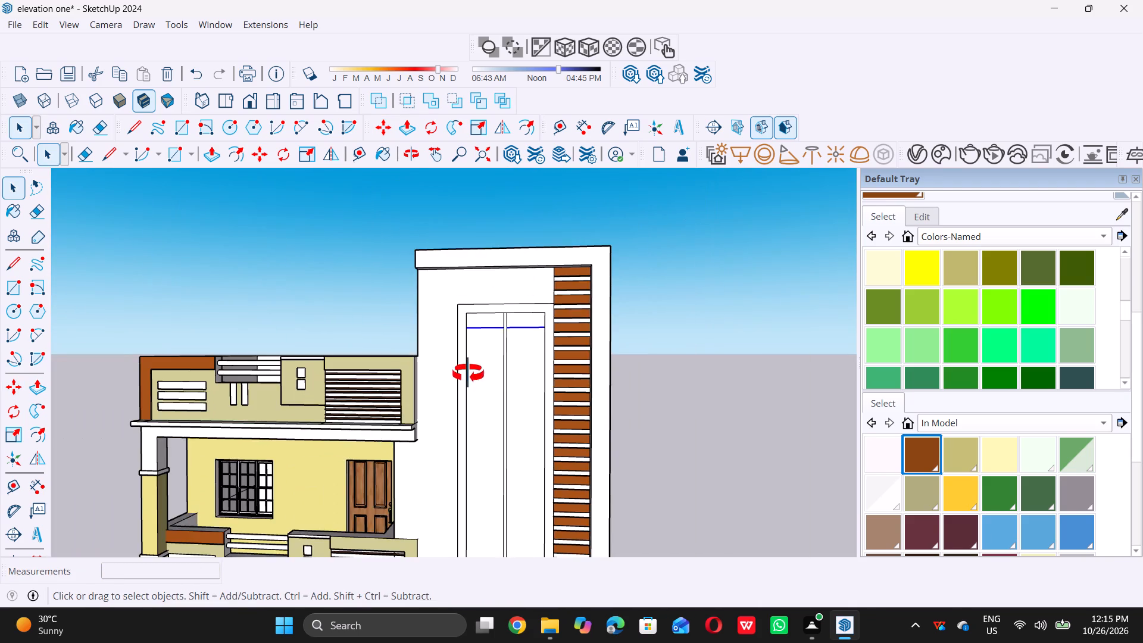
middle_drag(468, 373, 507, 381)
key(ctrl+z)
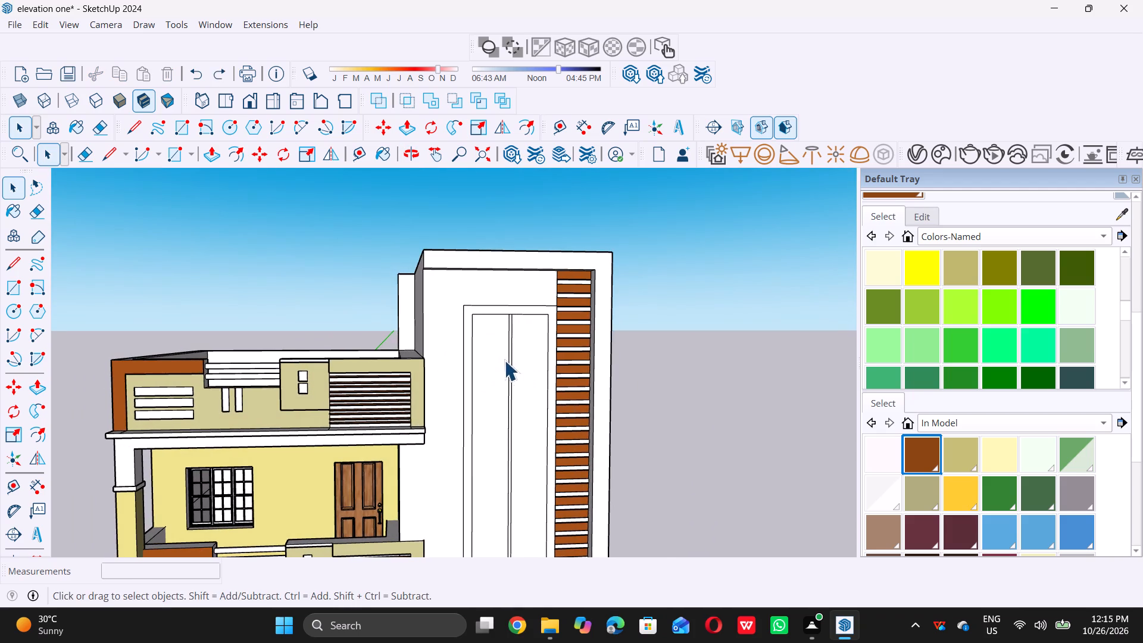
Copy the inner panel's two top edge segments down to its bottom edge, dividing the height into 10 equal rows with /10.
scroll(488, 313, up, 5)
click(490, 315)
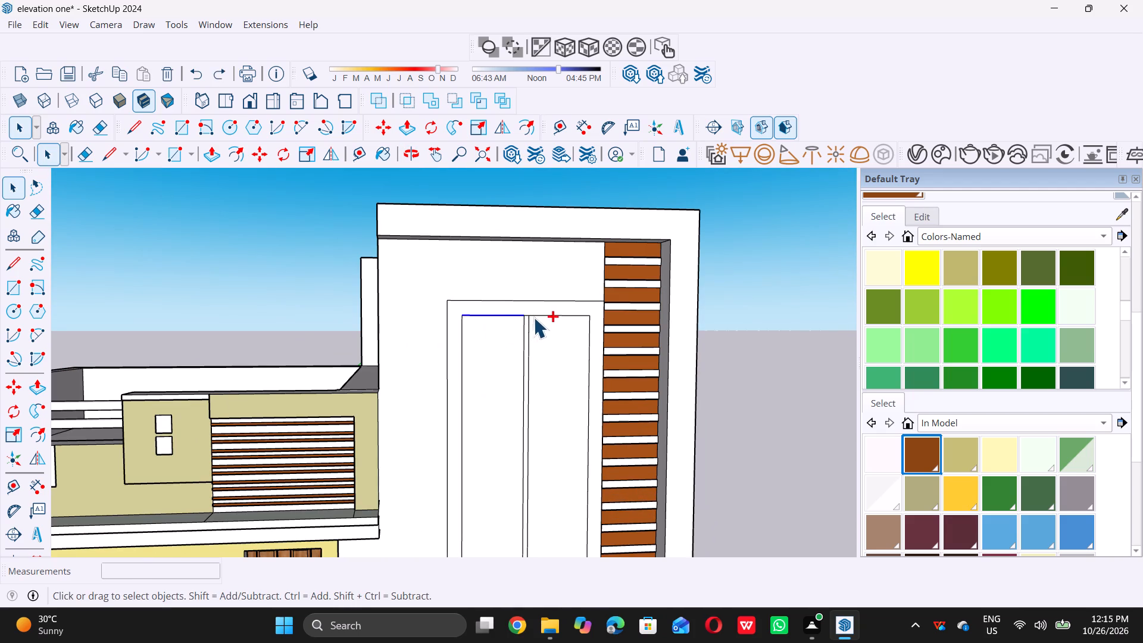
ctrl+click(536, 316)
key(m)
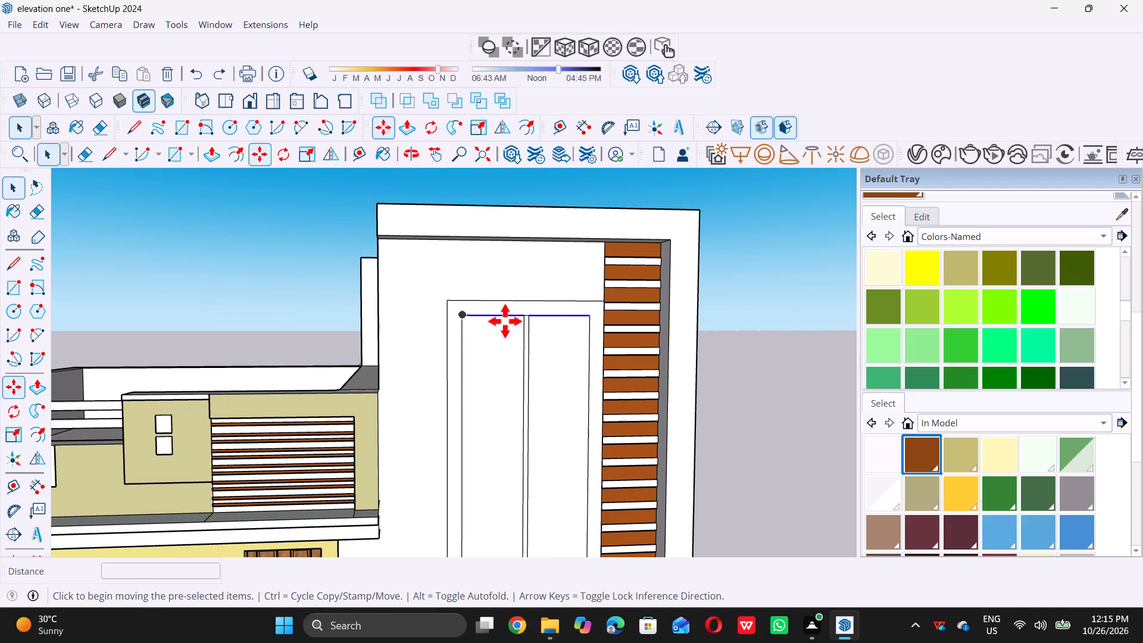
click(464, 319)
scroll(463, 319, down, 7)
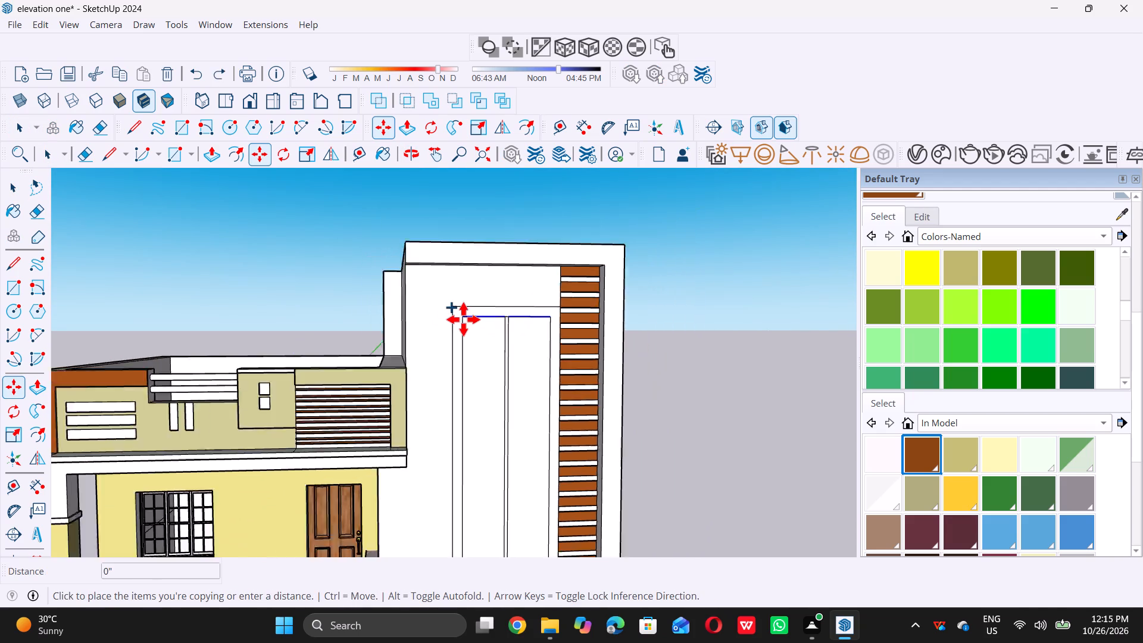
scroll(463, 319, down, 15)
scroll(470, 442, up, 12)
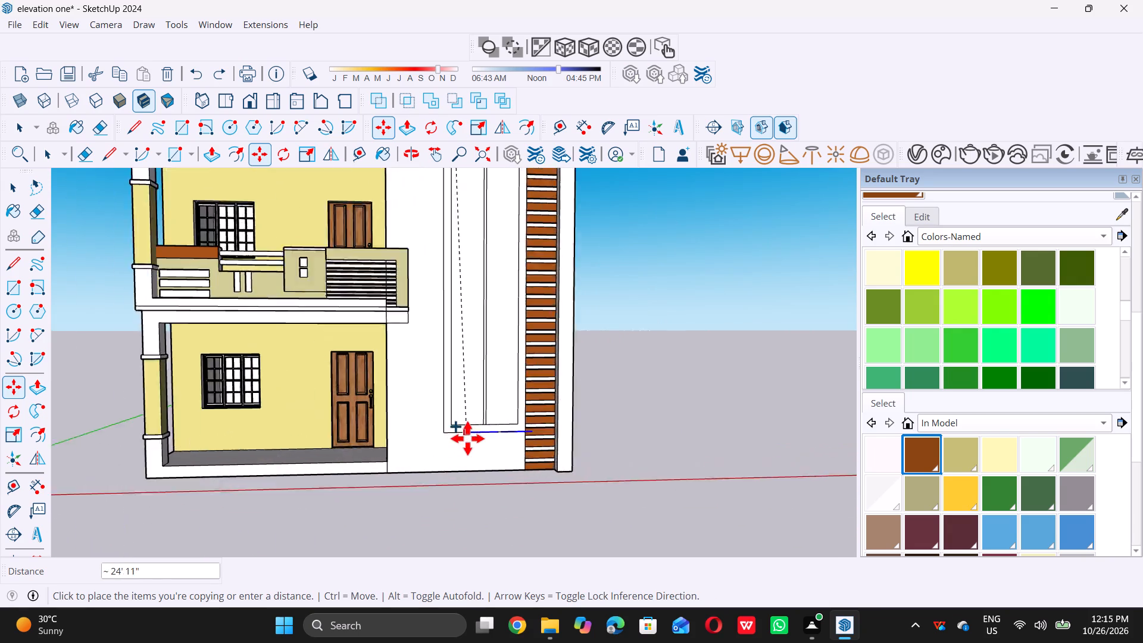
scroll(467, 438, up, 13)
click(416, 401)
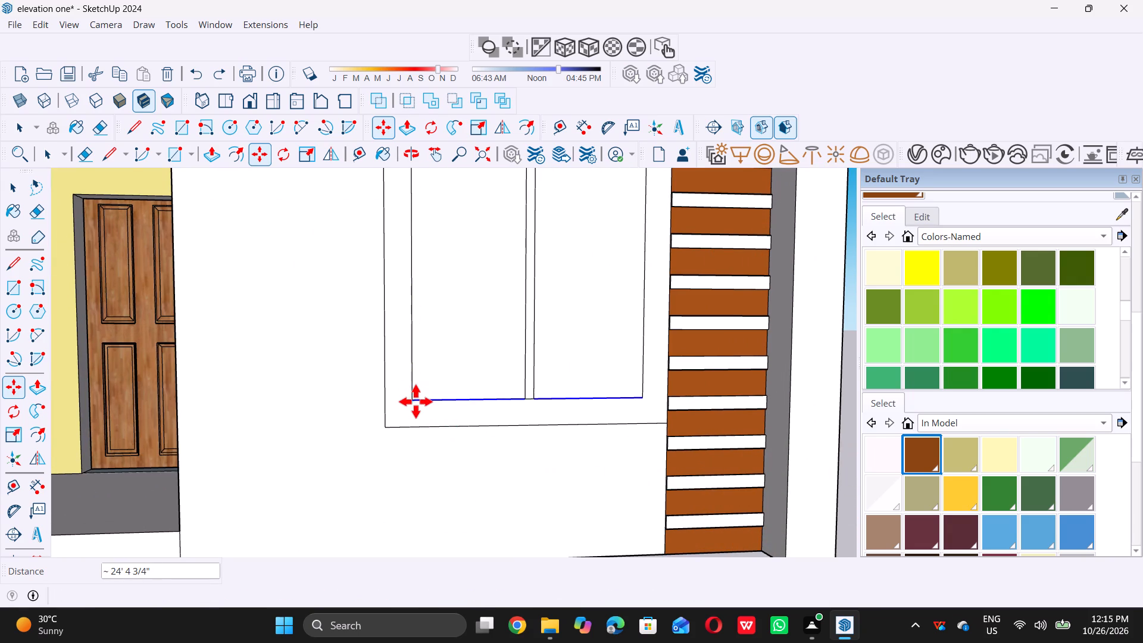
text(/10)
key(Return)
key(space)
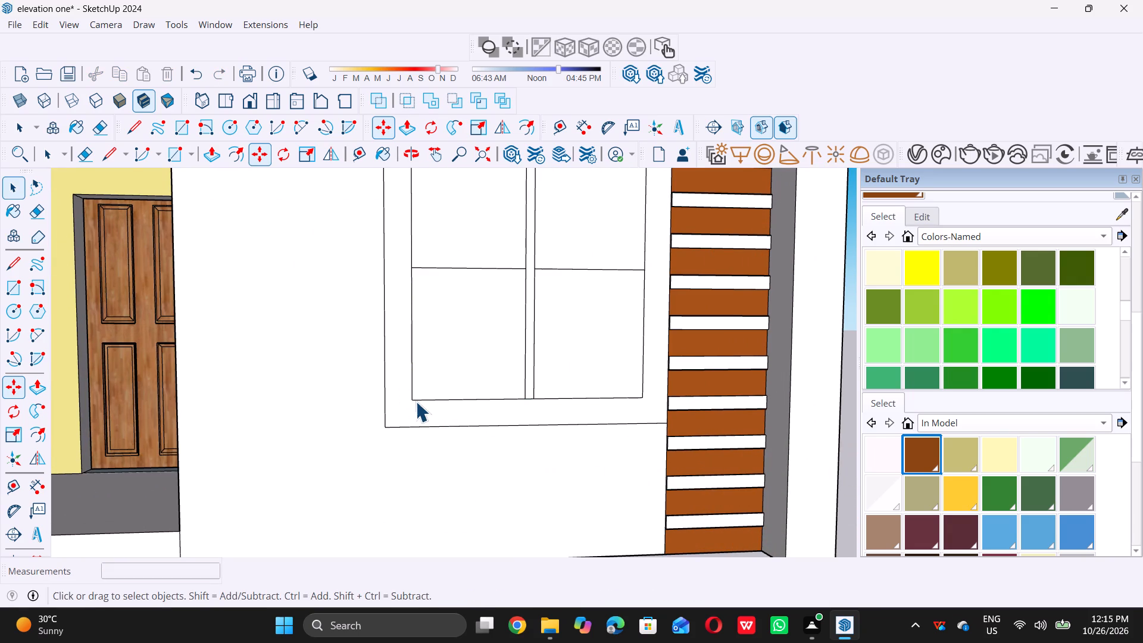
scroll(419, 413, down, 20)
scroll(419, 413, down, 18)
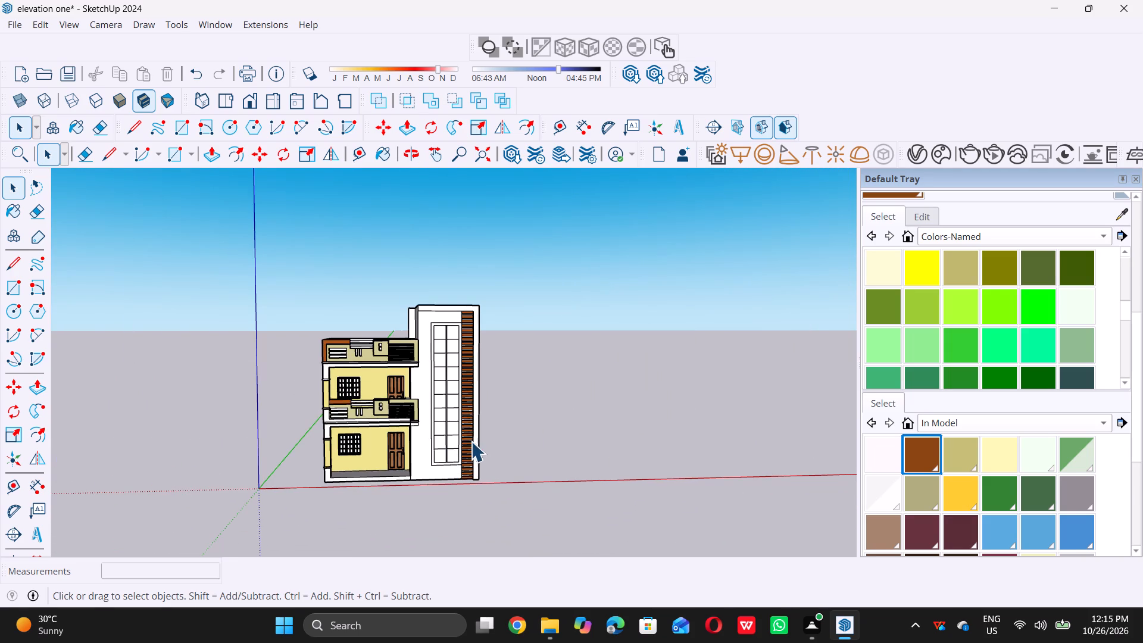
Copy all nine pairs of horizontal divider lines in the tall block's vertical panel 1" downward to form thin bars between the panes.
middle_drag(425, 364, 460, 373)
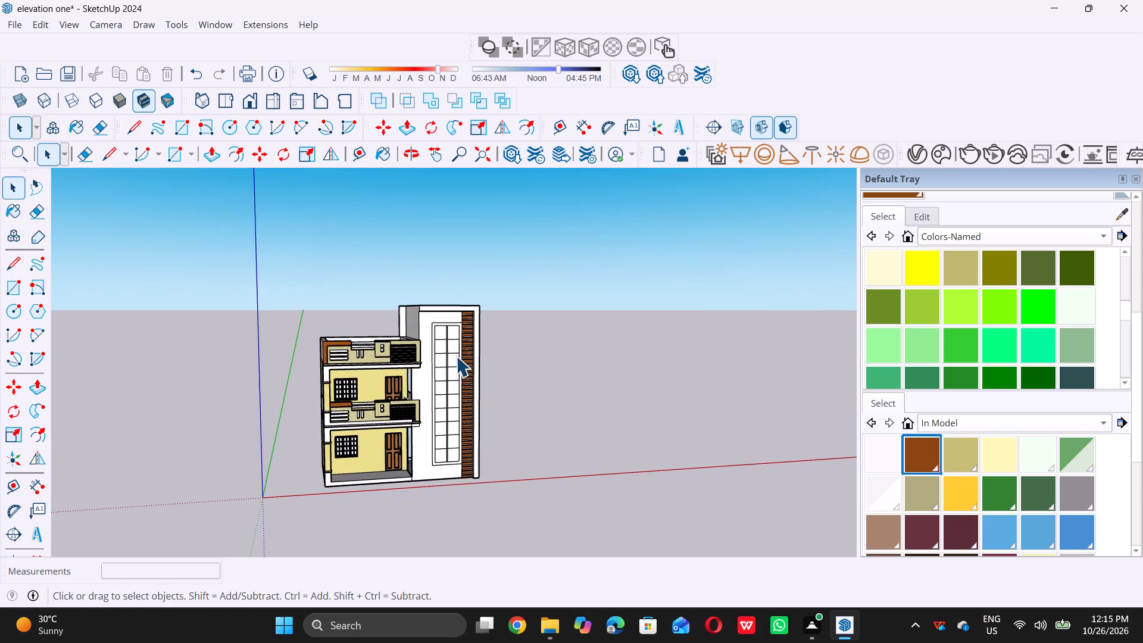
scroll(450, 351, up, 14)
middle_drag(399, 347, 432, 363)
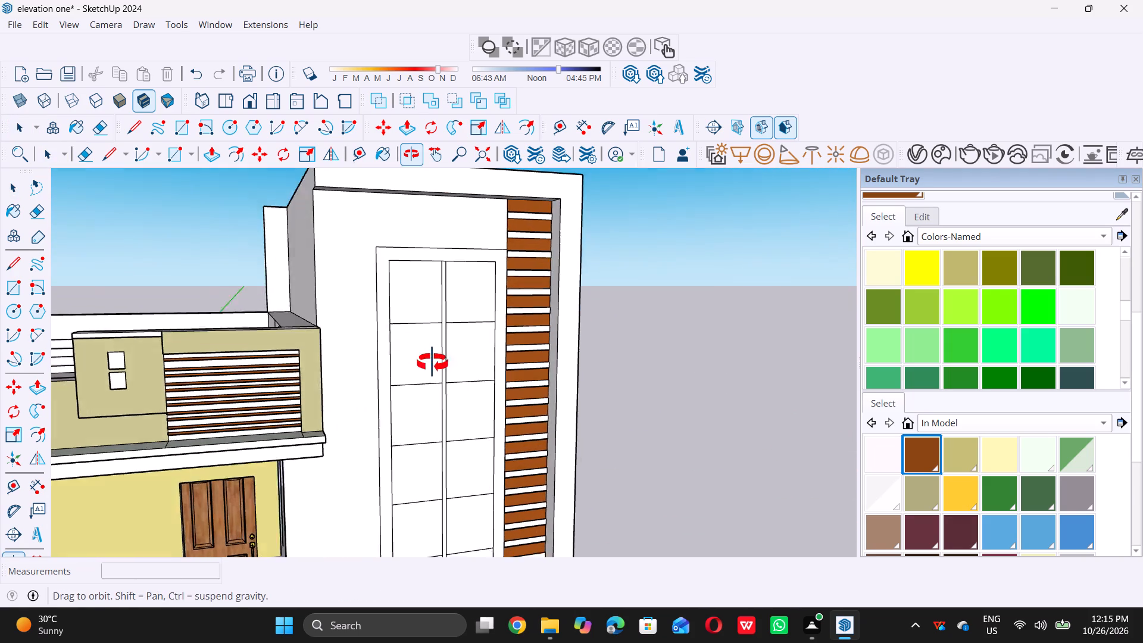
middle_drag(432, 363, 377, 370)
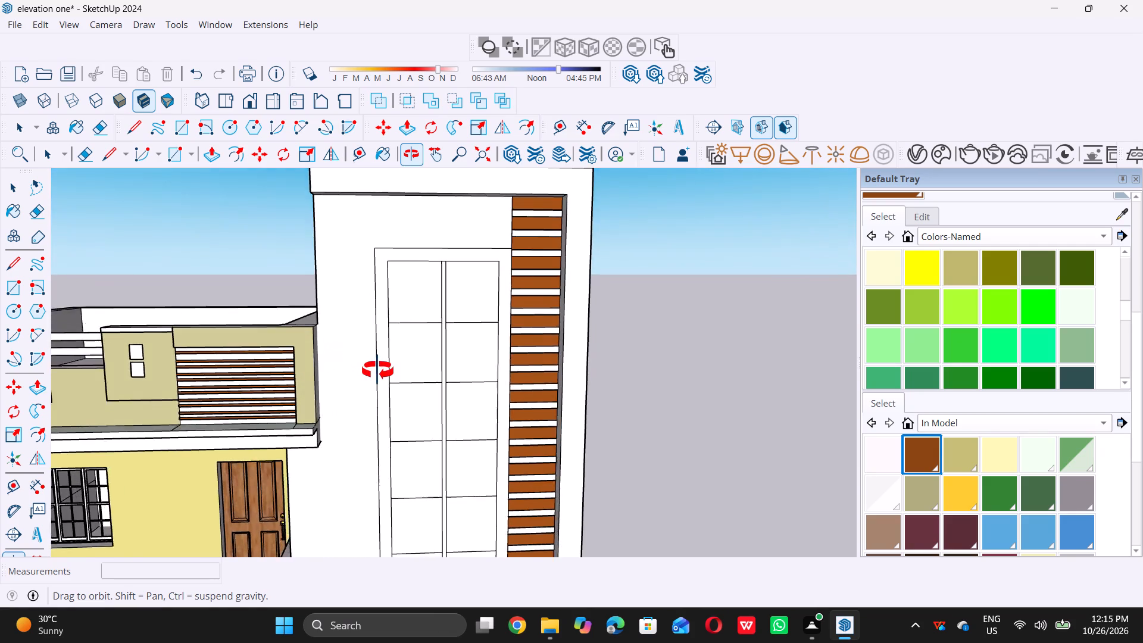
middle_drag(377, 370, 380, 368)
scroll(385, 375, down, 5)
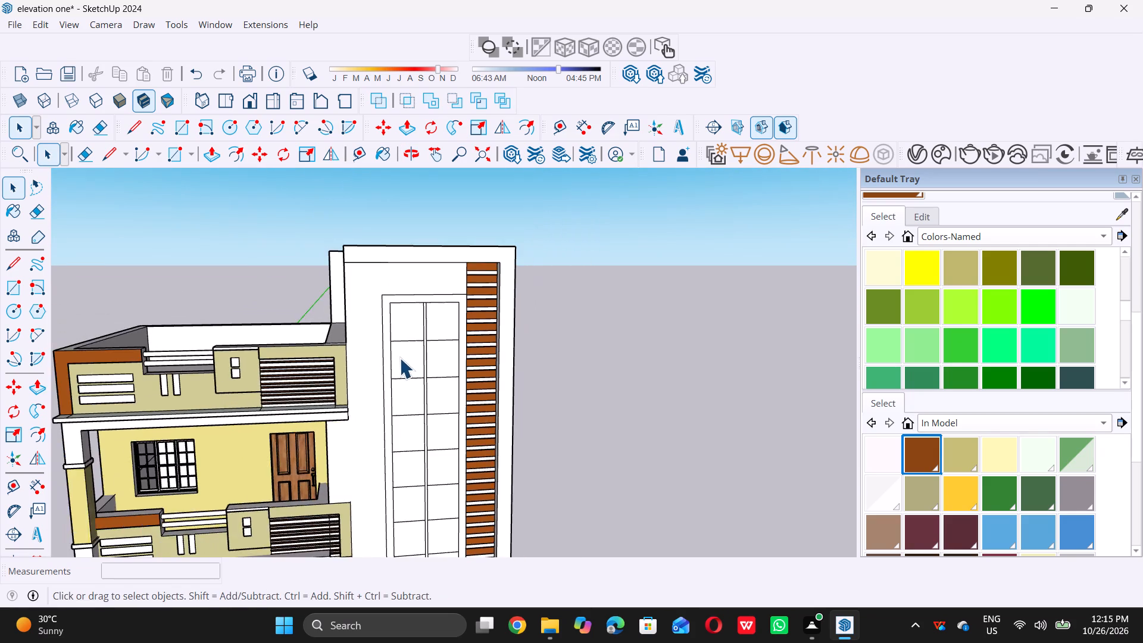
scroll(398, 356, up, 5)
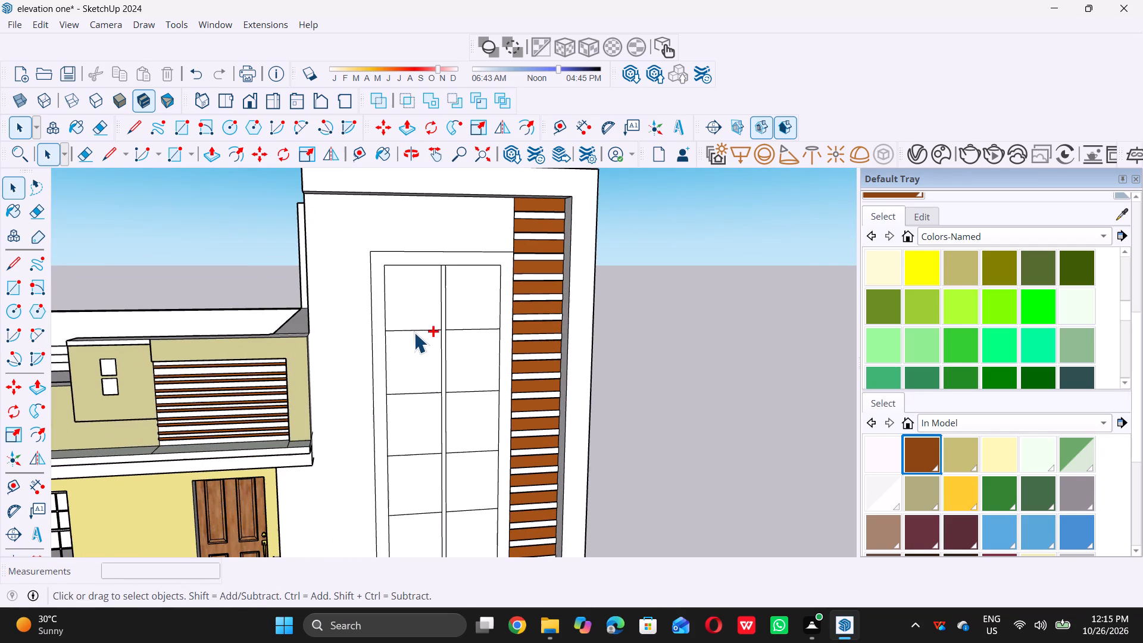
ctrl+click(413, 330)
ctrl+click(456, 329)
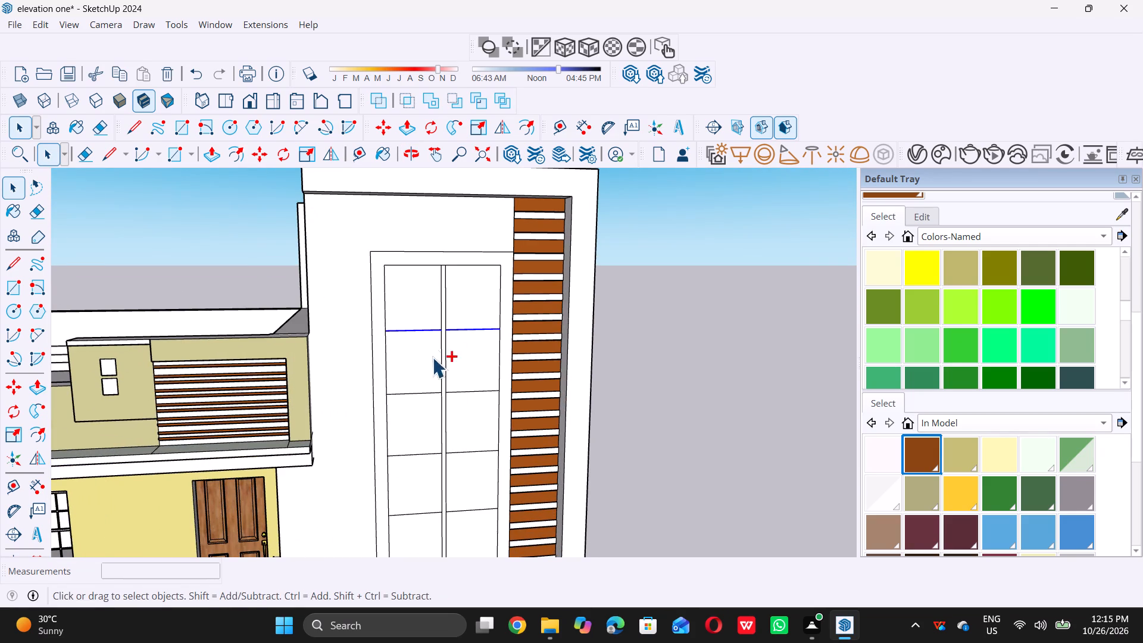
ctrl+click(429, 392)
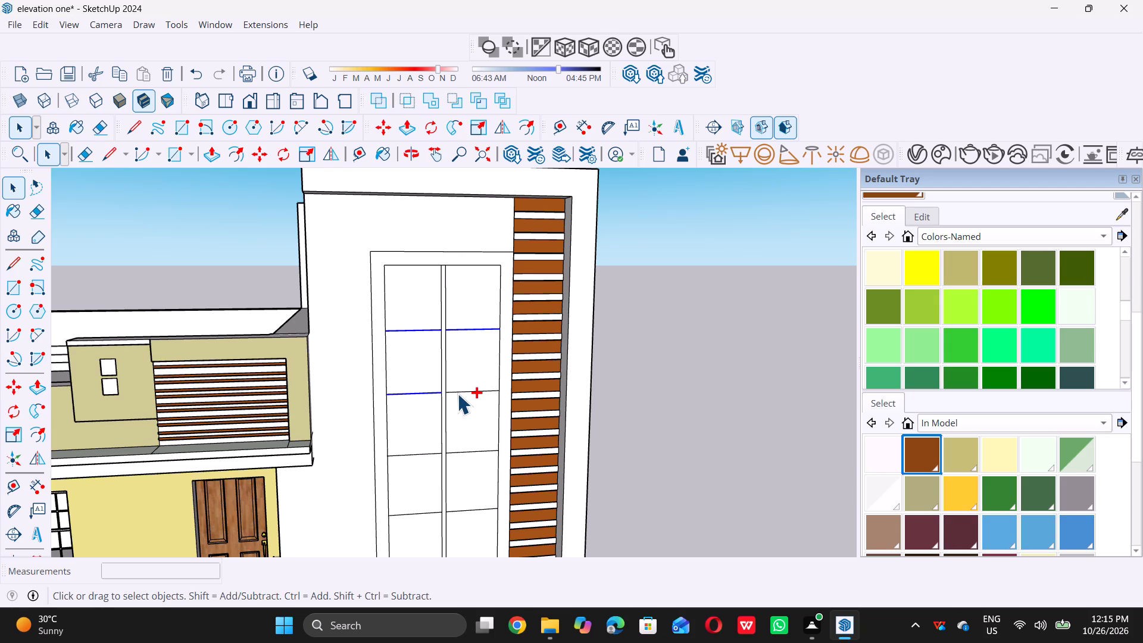
ctrl+click(457, 393)
ctrl+click(460, 451)
ctrl+click(427, 451)
ctrl+scroll(427, 441, down, 6)
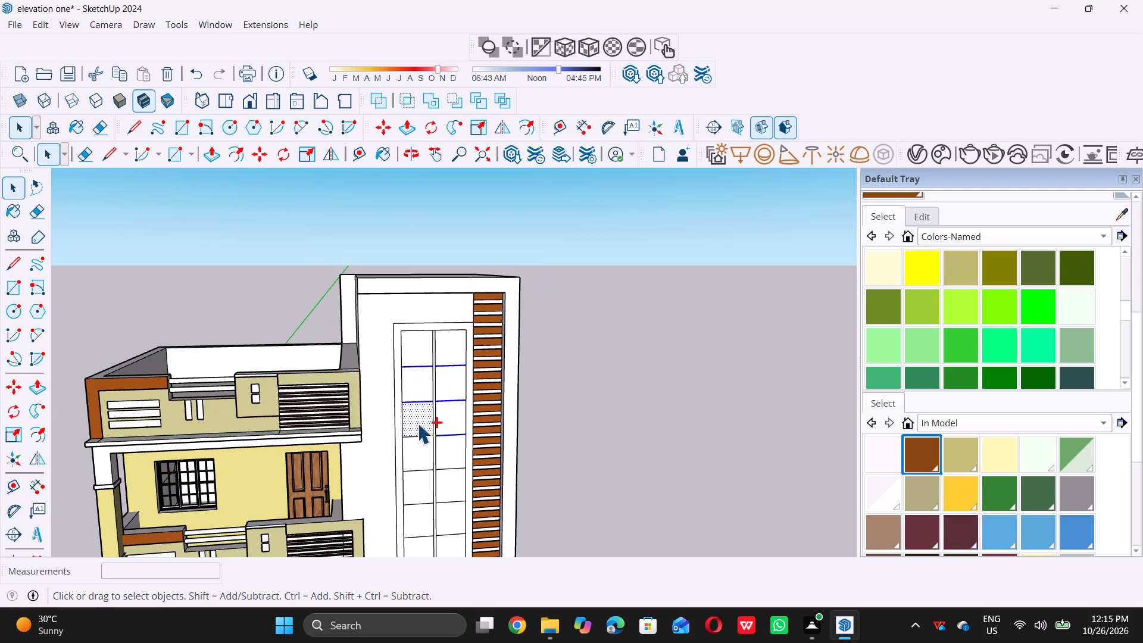
shift+click(424, 419)
scroll(416, 397, down, 5)
scroll(417, 407, up, 10)
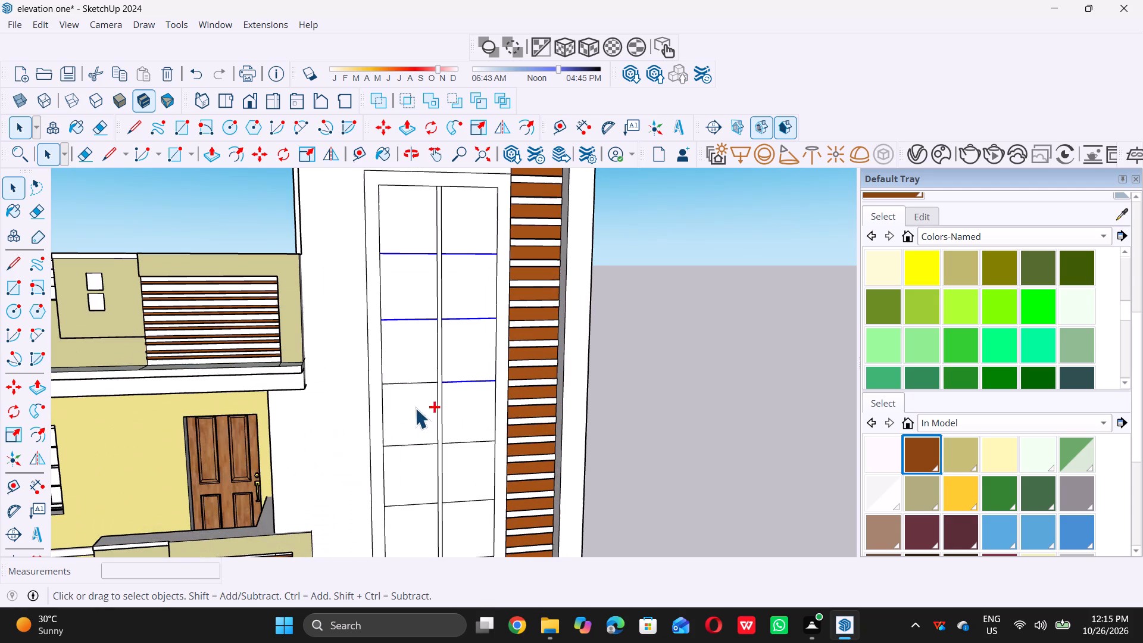
ctrl+click(422, 383)
ctrl+scroll(423, 382, down, 6)
ctrl+scroll(408, 414, up, 6)
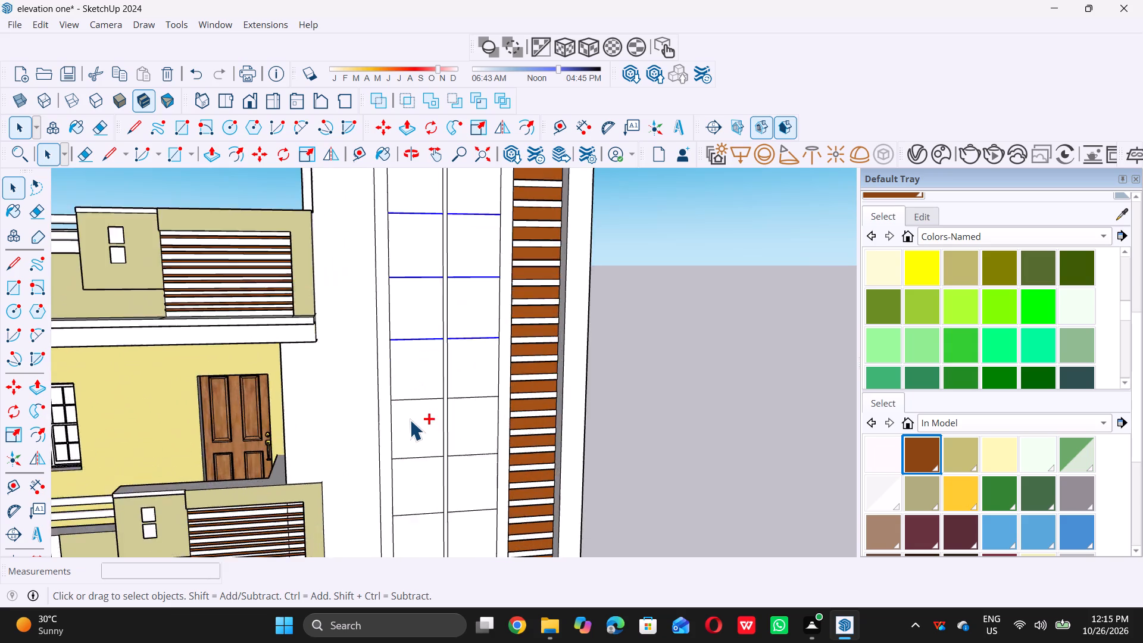
ctrl+scroll(410, 420, up, 5)
ctrl+click(433, 385)
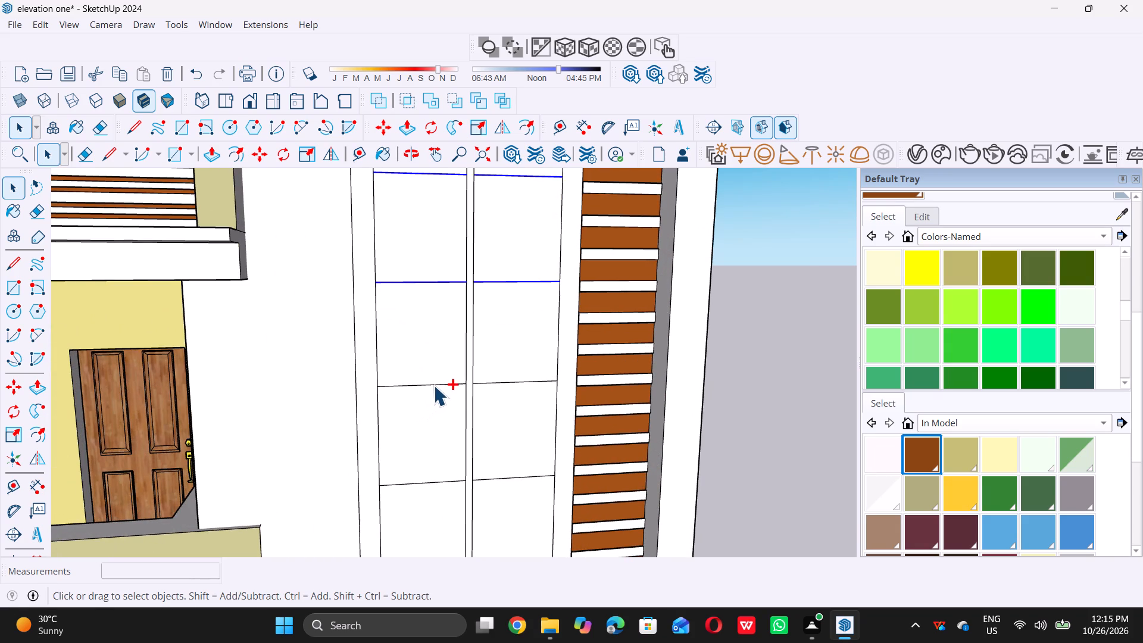
ctrl+click(506, 382)
ctrl+scroll(504, 382, down, 7)
ctrl+scroll(479, 330, down, 4)
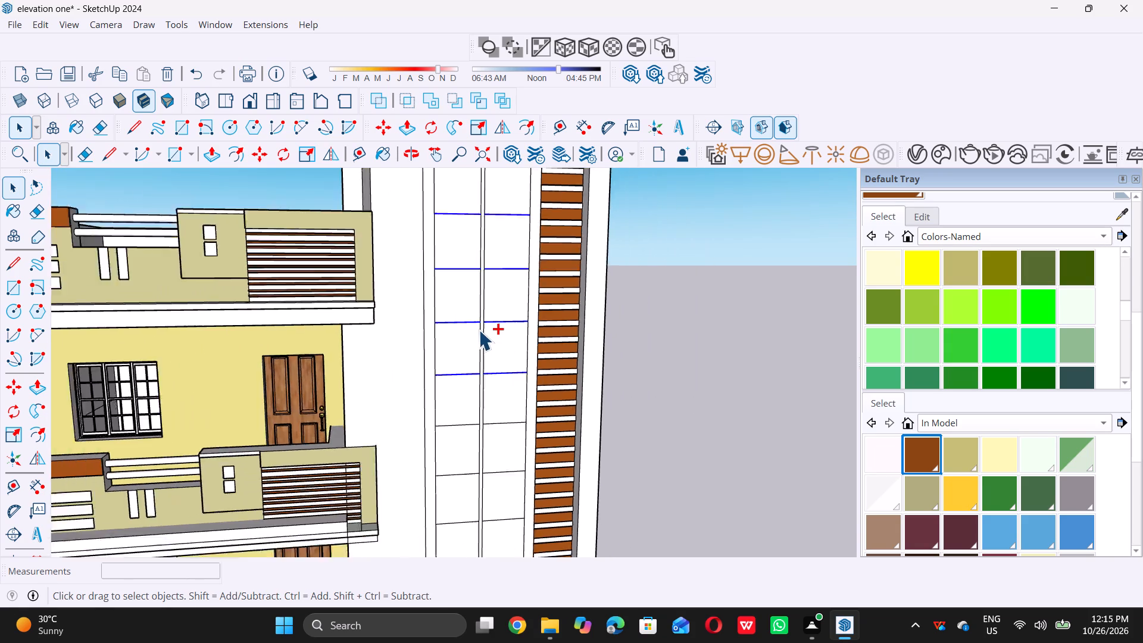
ctrl+scroll(479, 330, down, 2)
ctrl+scroll(475, 411, up, 13)
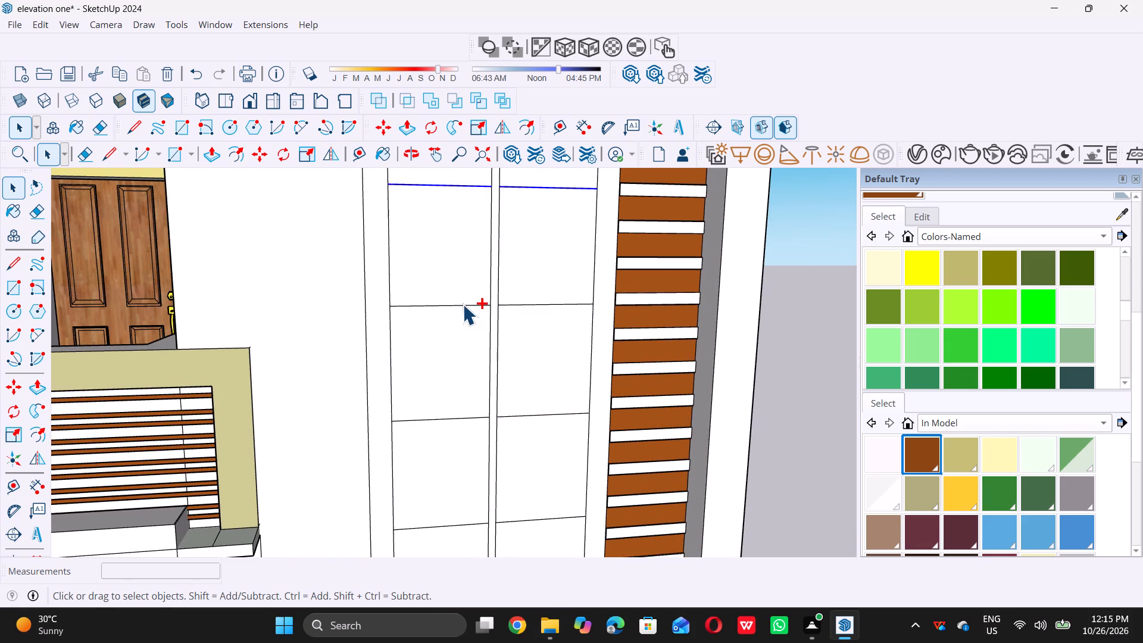
ctrl+click(463, 305)
ctrl+click(509, 305)
ctrl+scroll(509, 305, down, 6)
ctrl+scroll(501, 395, up, 9)
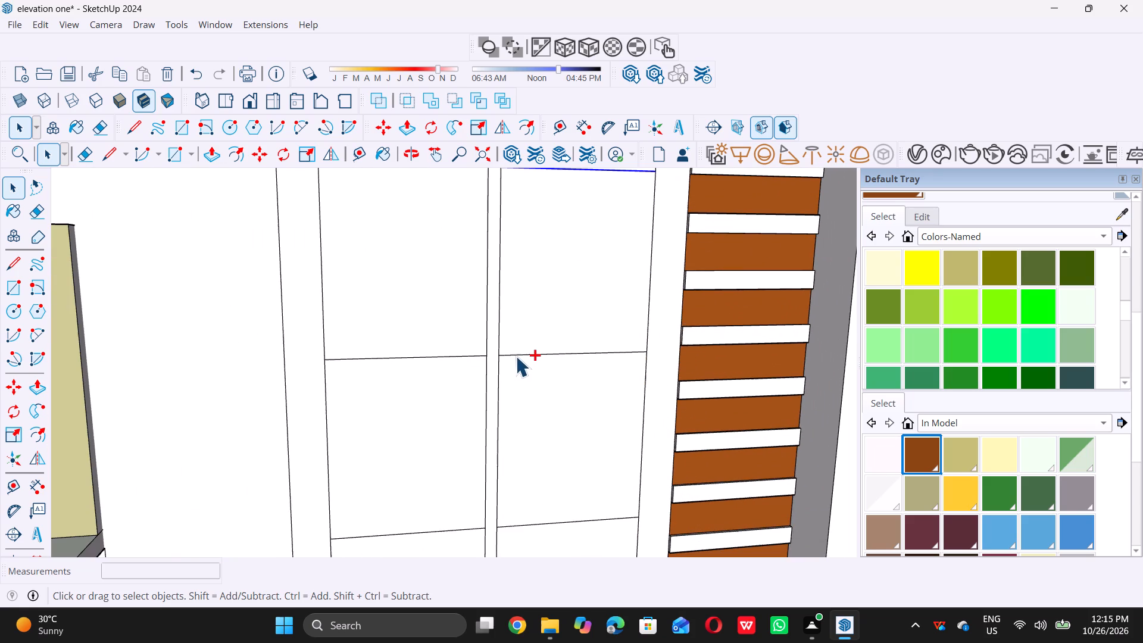
ctrl+click(517, 355)
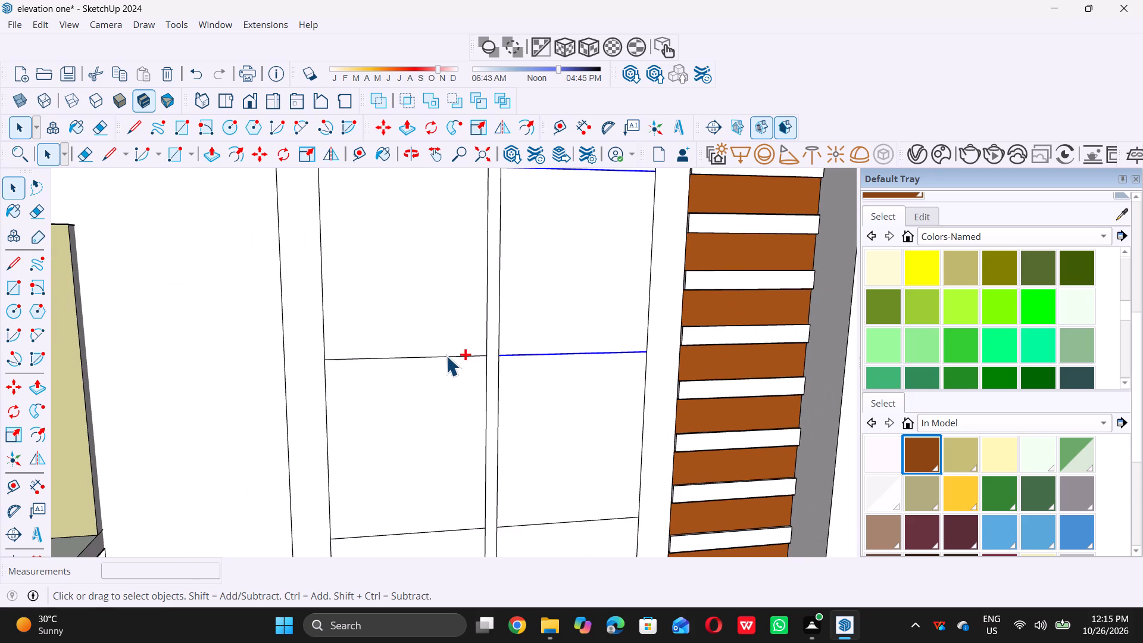
ctrl+click(446, 355)
ctrl+scroll(453, 354, down, 12)
ctrl+scroll(443, 387, up, 11)
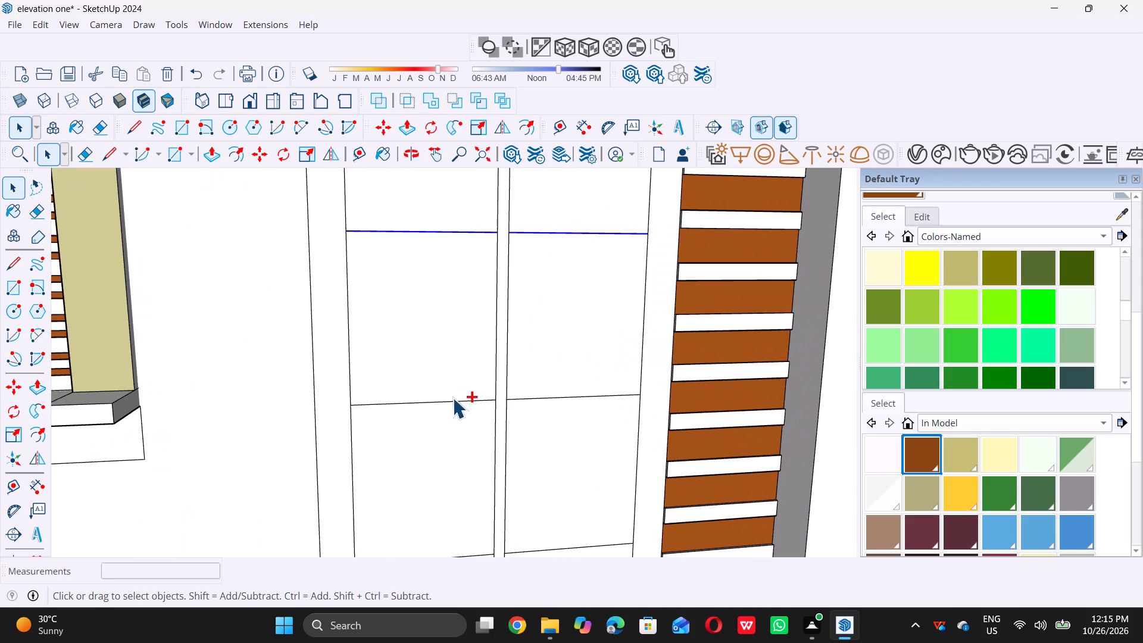
ctrl+click(453, 401)
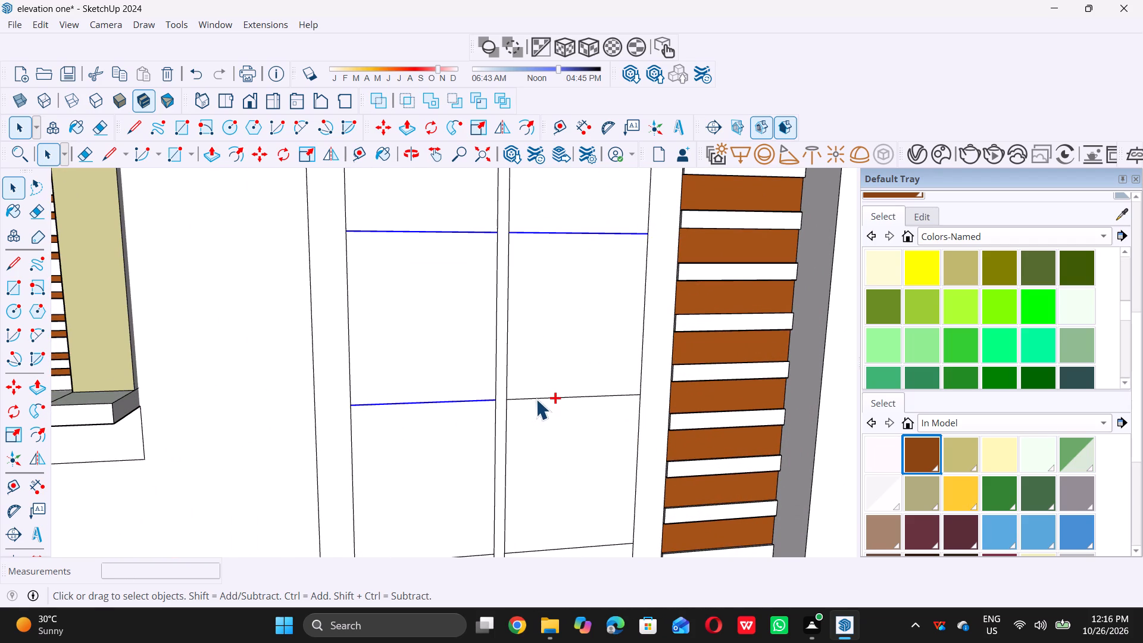
ctrl+click(536, 399)
ctrl+scroll(534, 392, down, 12)
ctrl+scroll(499, 409, up, 10)
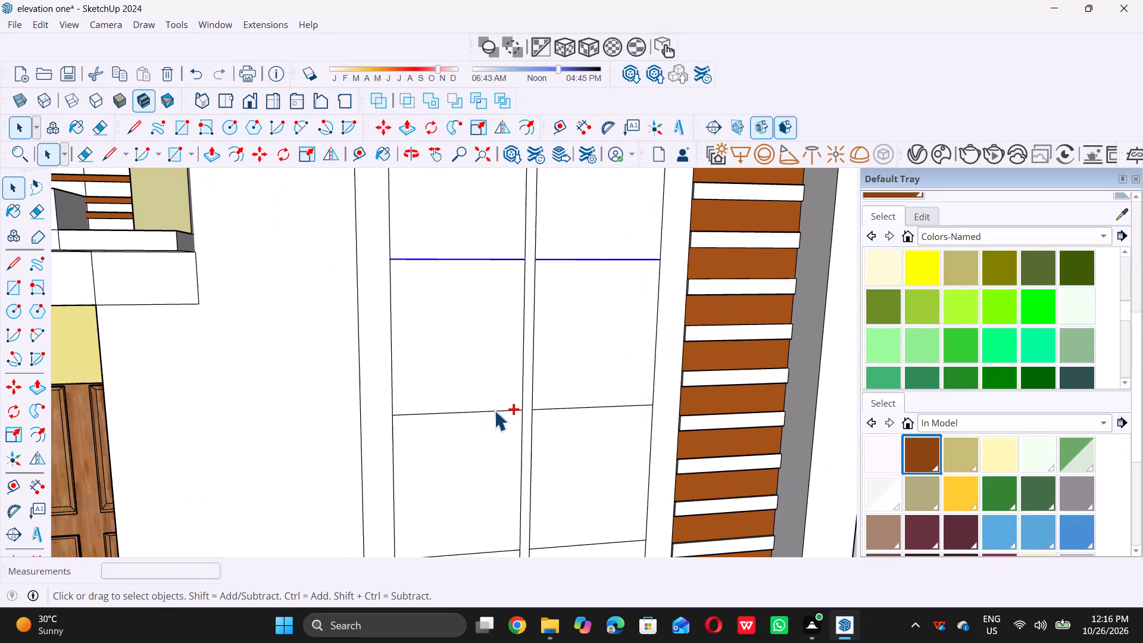
ctrl+click(498, 412)
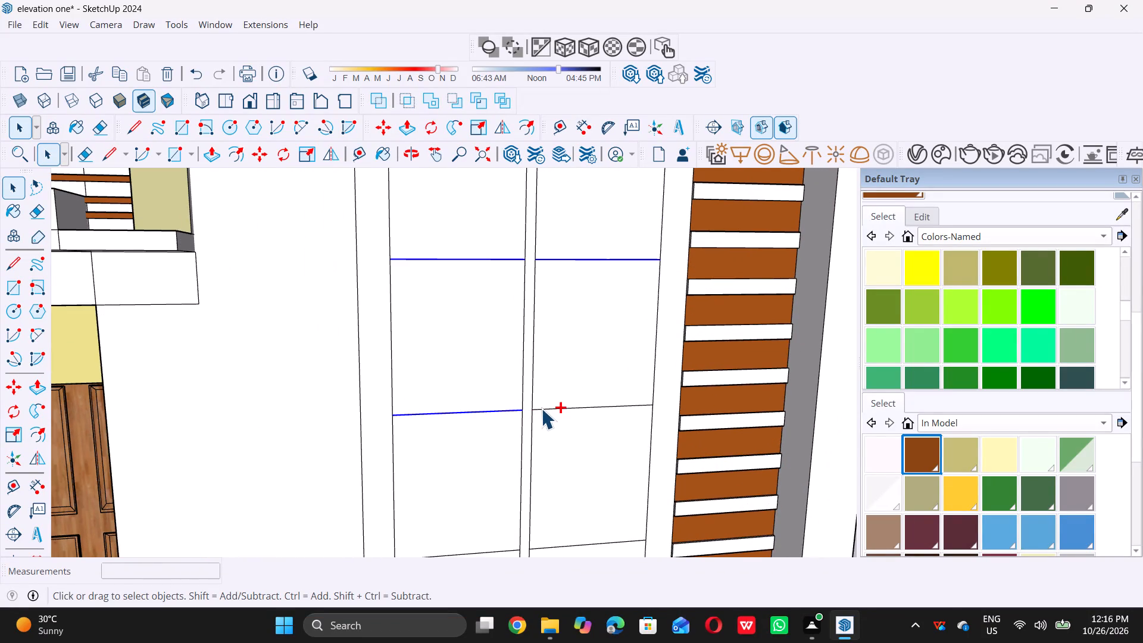
ctrl+click(541, 408)
ctrl+scroll(523, 400, down, 13)
ctrl+scroll(506, 436, up, 12)
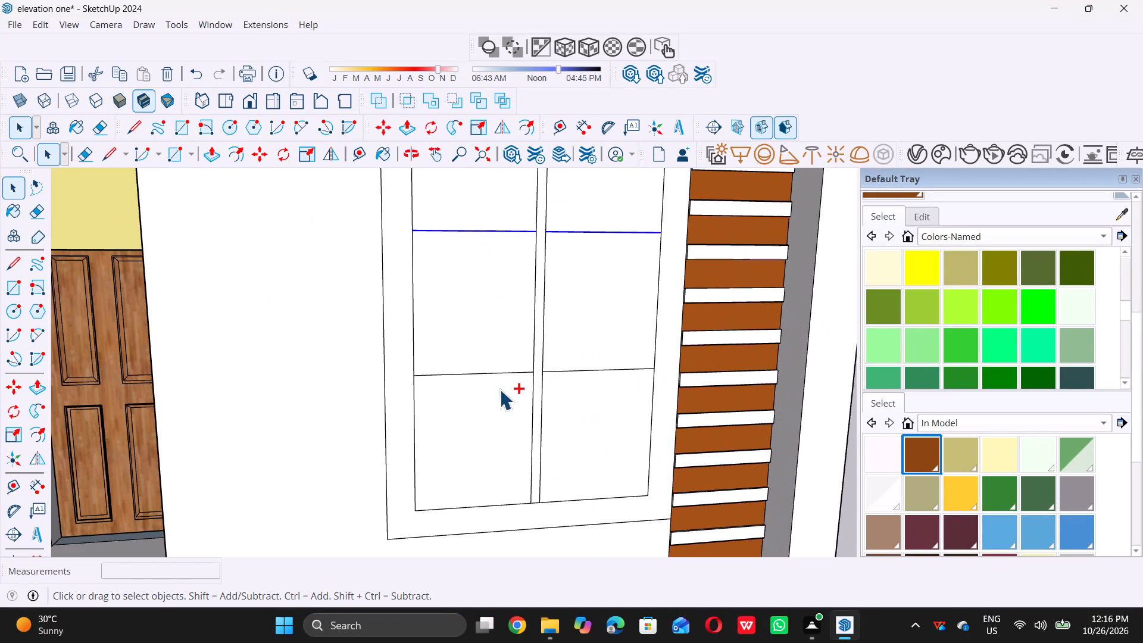
ctrl+click(507, 373)
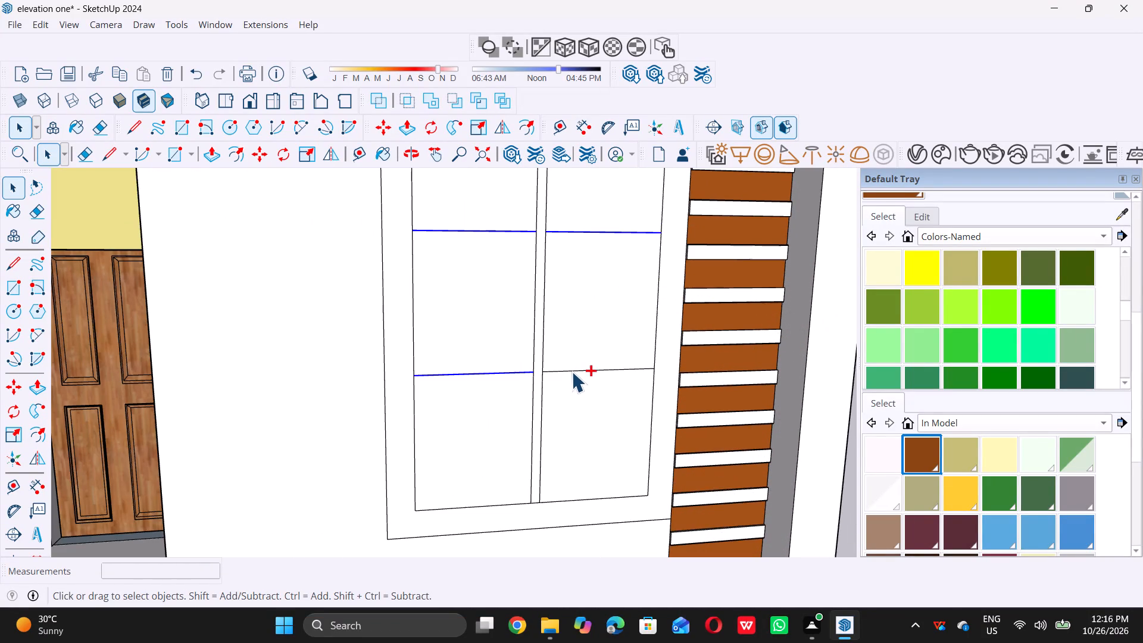
ctrl+click(574, 370)
ctrl+scroll(560, 403, down, 20)
ctrl+scroll(560, 403, down, 2)
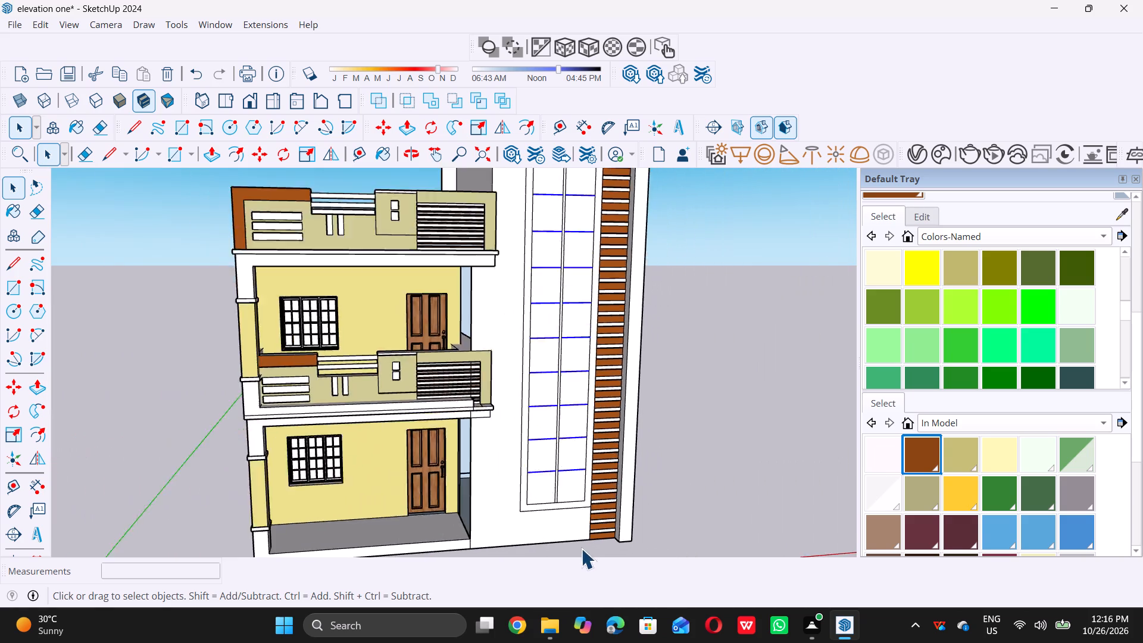
ctrl+scroll(581, 548, down, 3)
scroll(542, 313, up, 19)
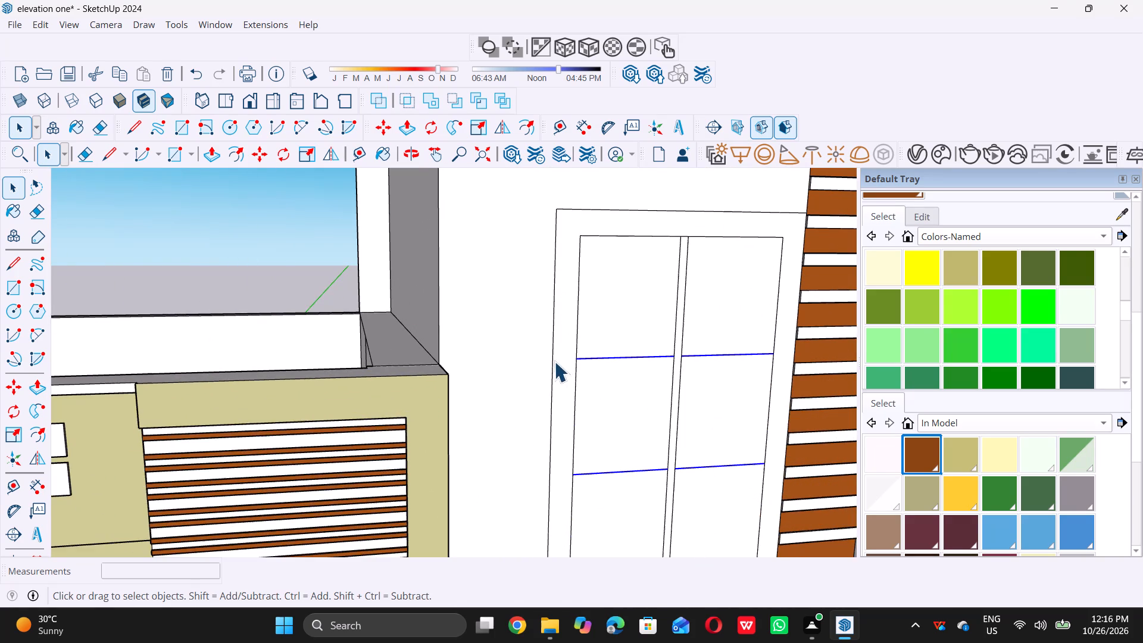
key(m)
click(576, 363)
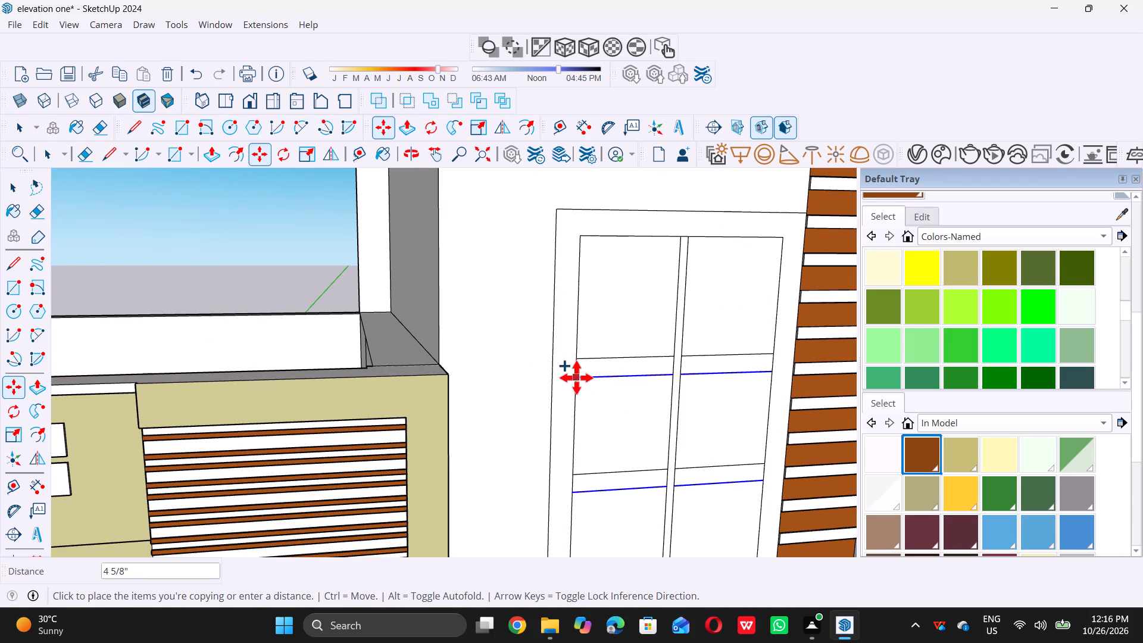
key(1)
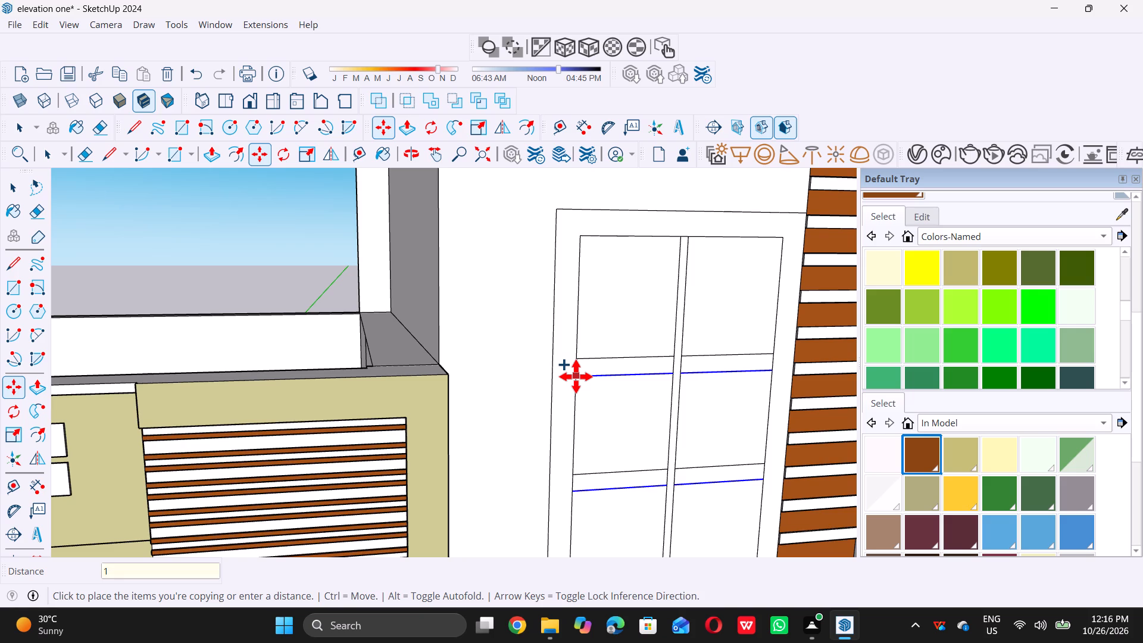
key(shift+quotedbl)
key(Return)
key(space)
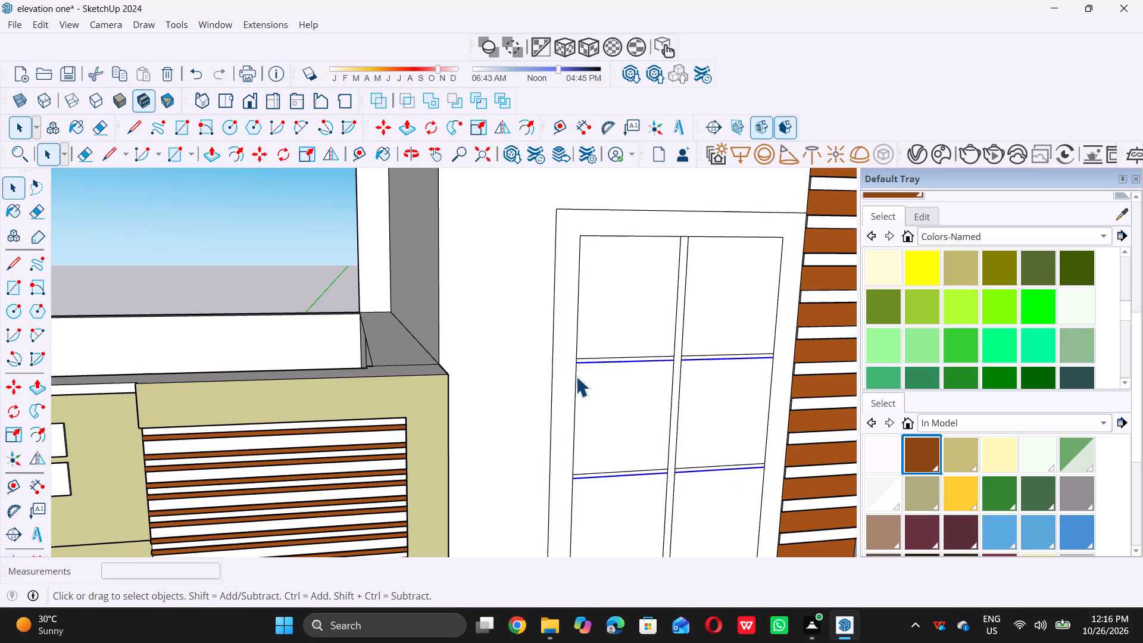
scroll(567, 371, down, 10)
click(819, 401)
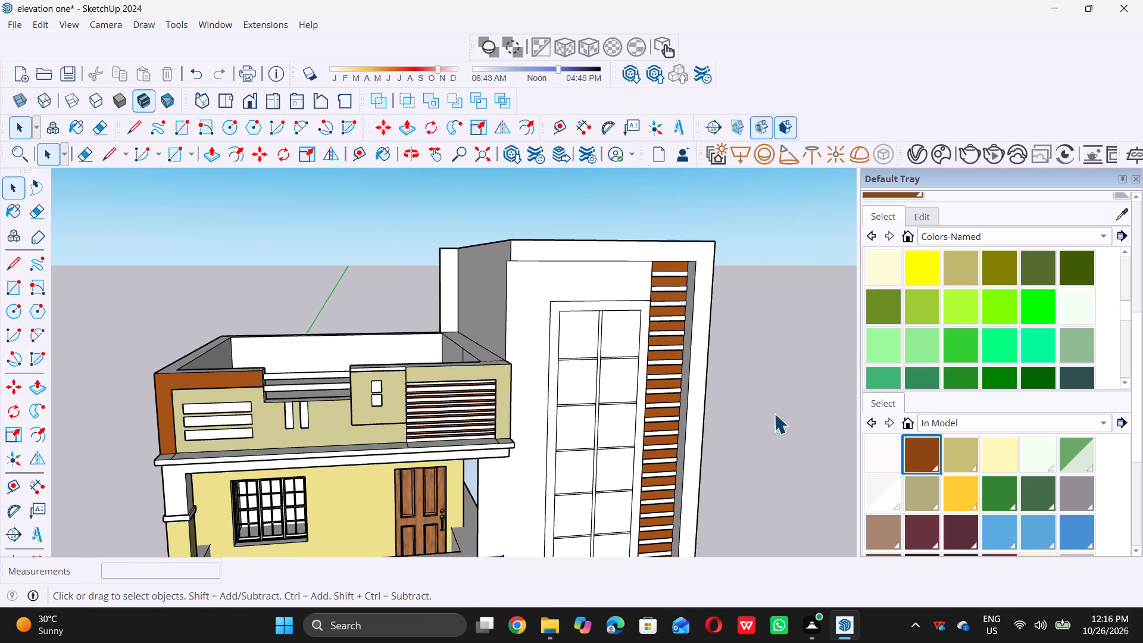
Pull the outer frame of the tall block's vertical window panel outward 5" with Push/Pull.
scroll(680, 427, up, 6)
scroll(510, 331, up, 7)
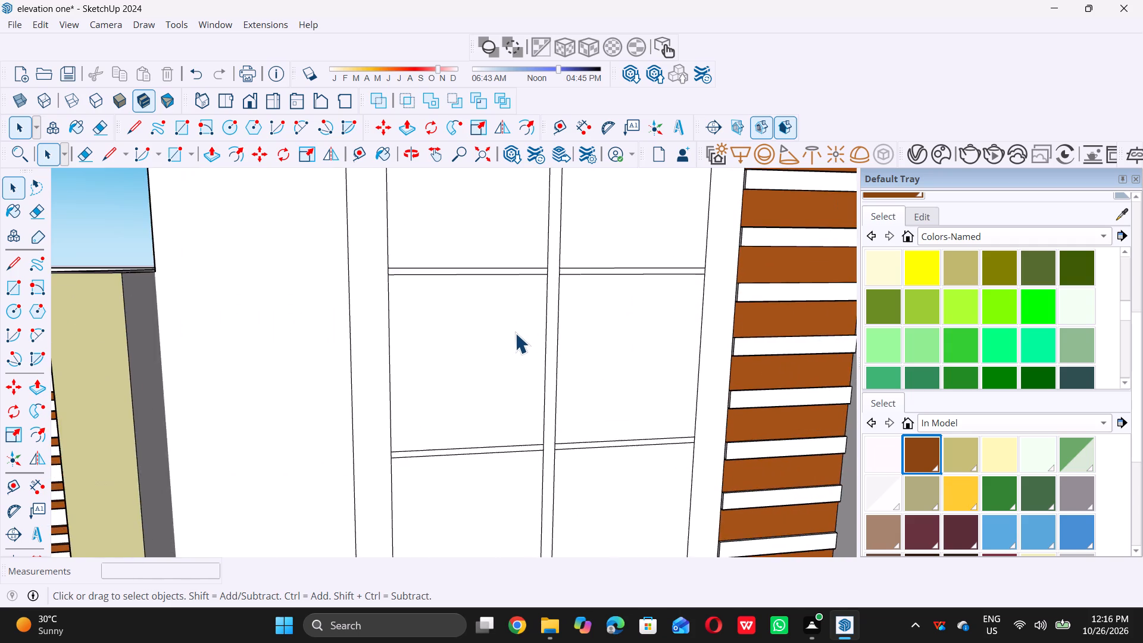
scroll(516, 334, down, 7)
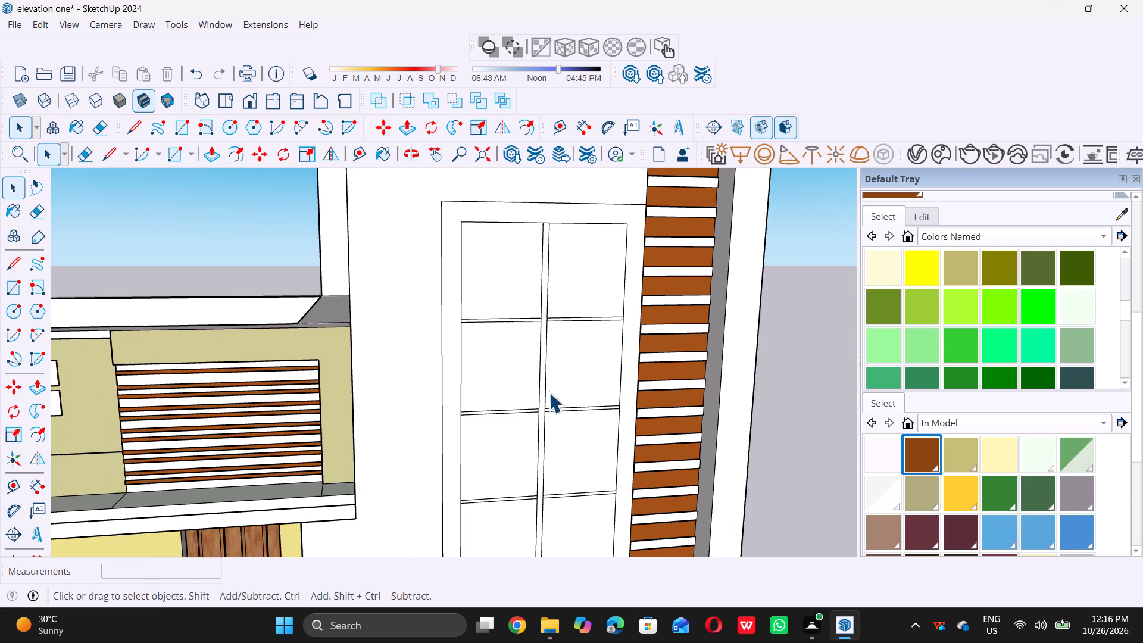
scroll(552, 380, down, 10)
middle_drag(523, 376, 547, 384)
scroll(548, 369, down, 6)
middle_drag(539, 402, 554, 411)
scroll(539, 356, up, 7)
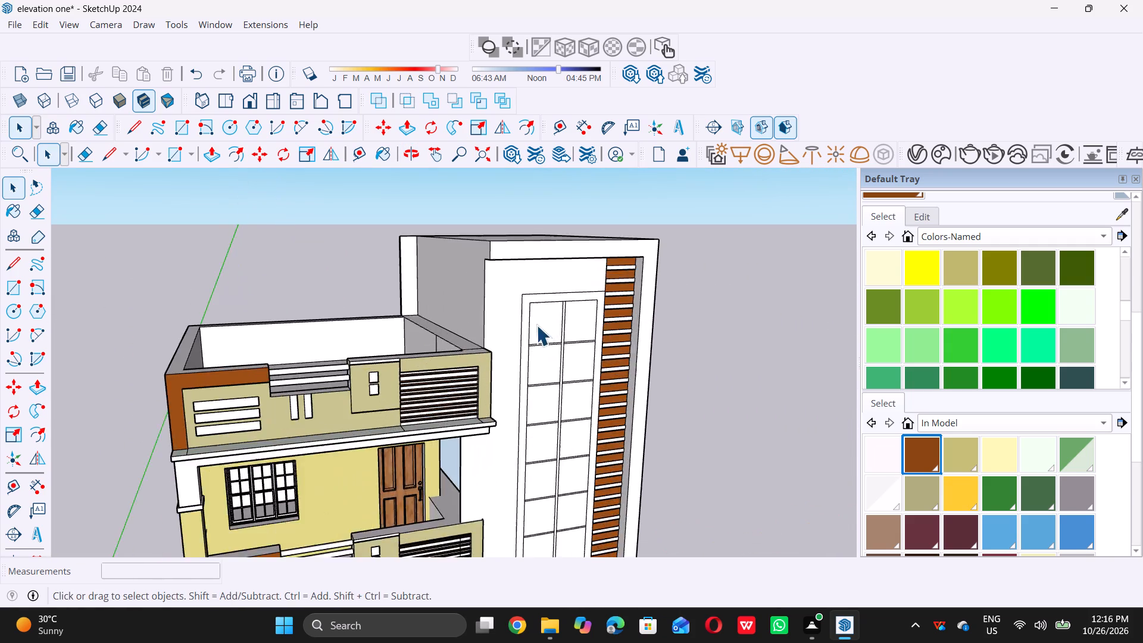
scroll(536, 325, up, 5)
click(517, 322)
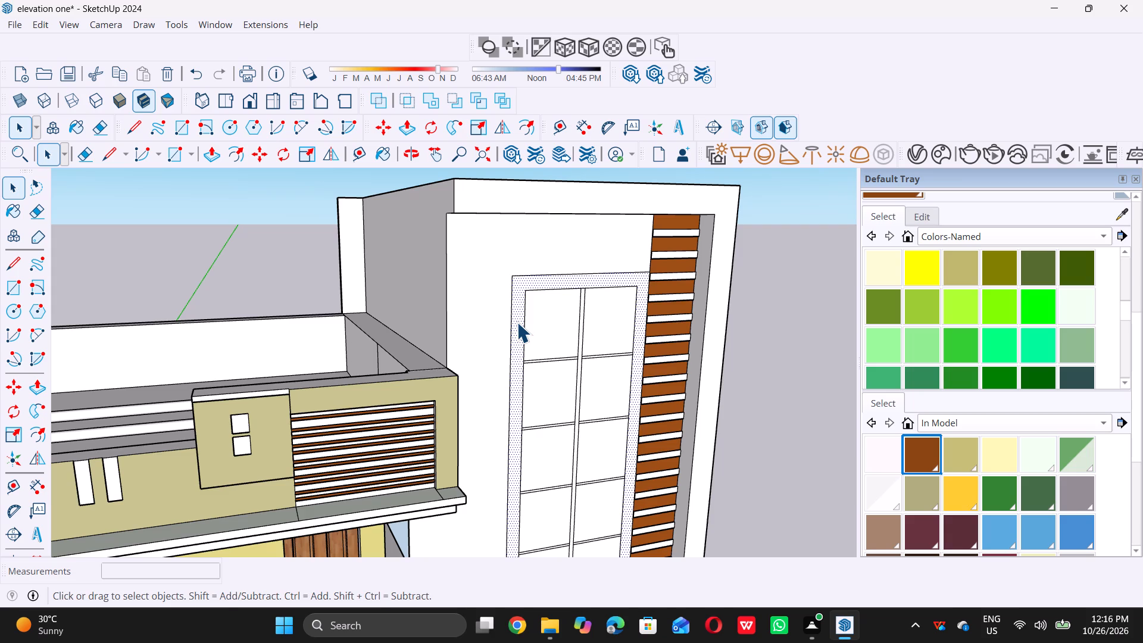
key(p)
click(517, 322)
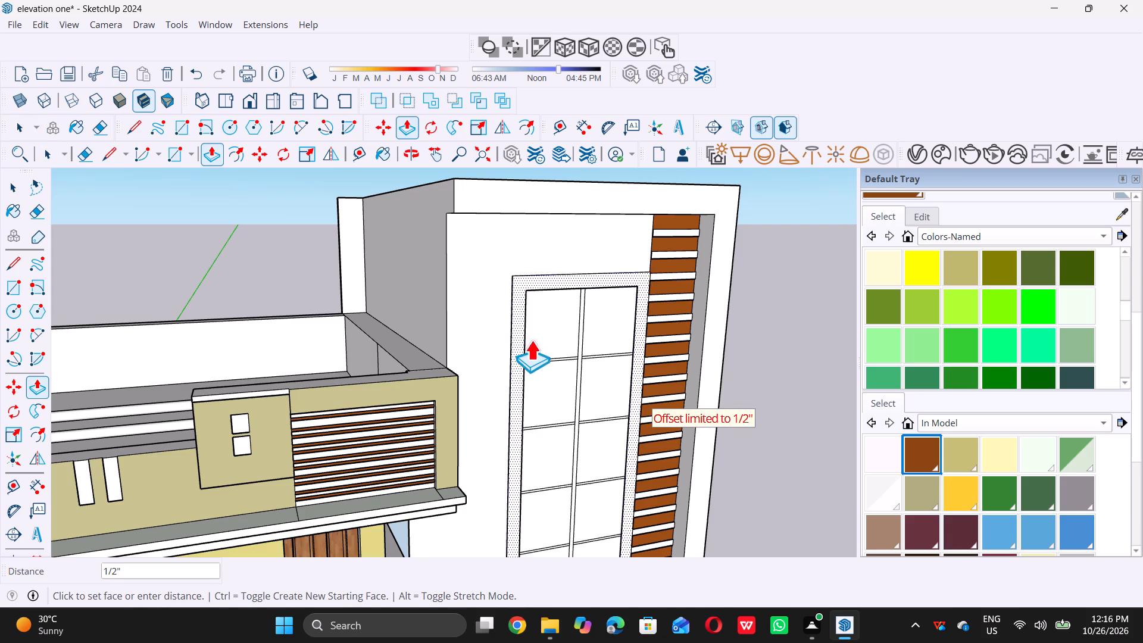
scroll(533, 359, down, 6)
click(531, 359)
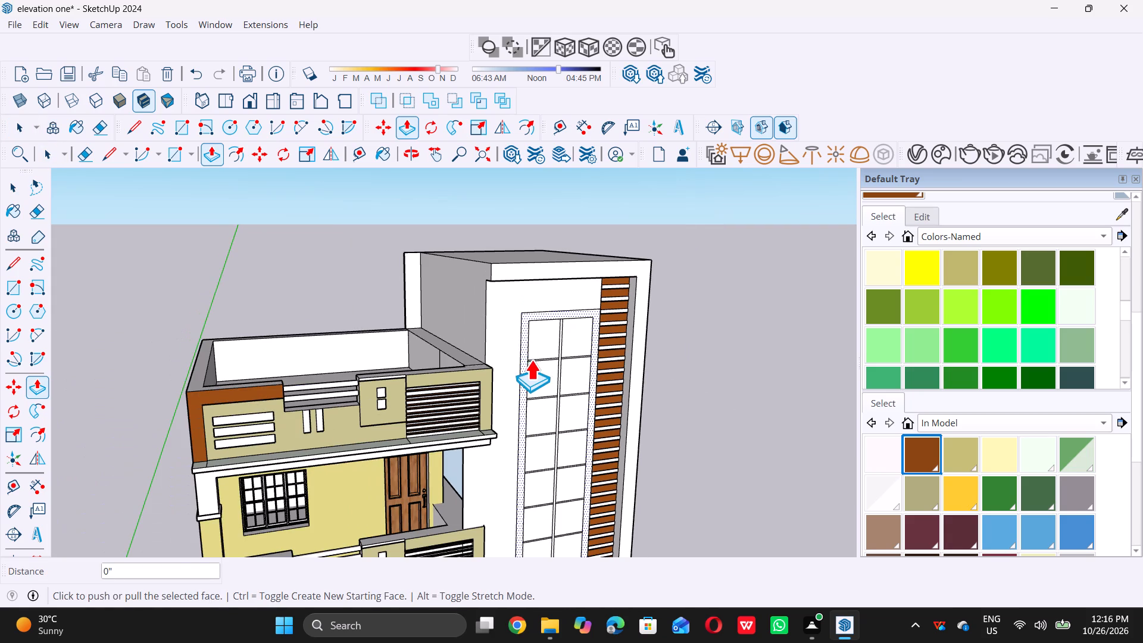
scroll(531, 360, up, 10)
click(515, 368)
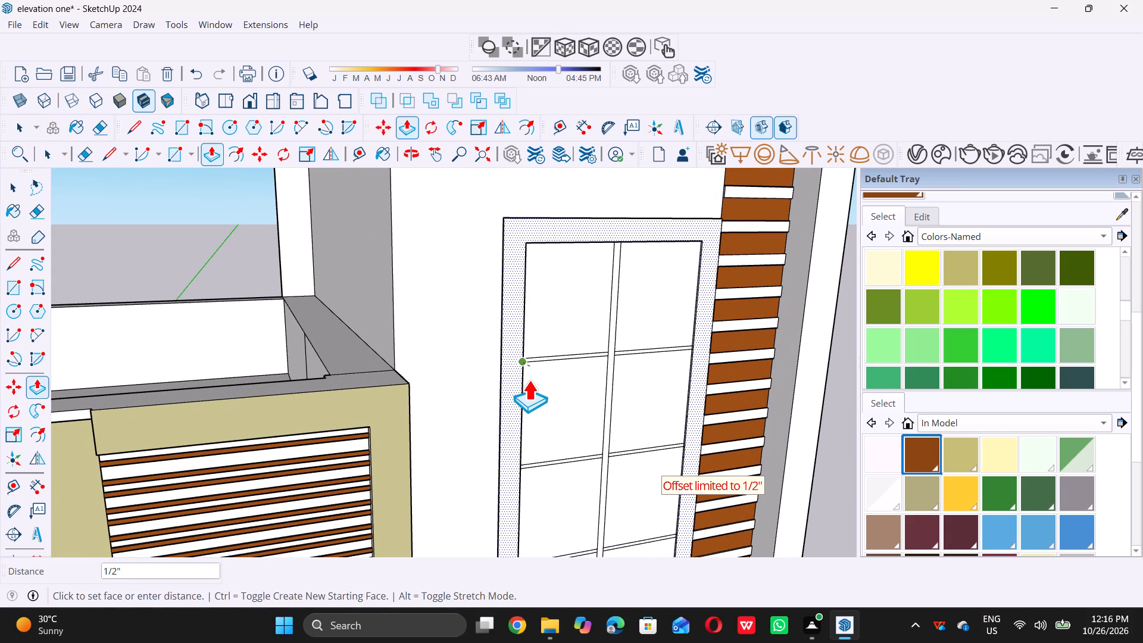
click(529, 380)
scroll(519, 391, up, 9)
click(517, 395)
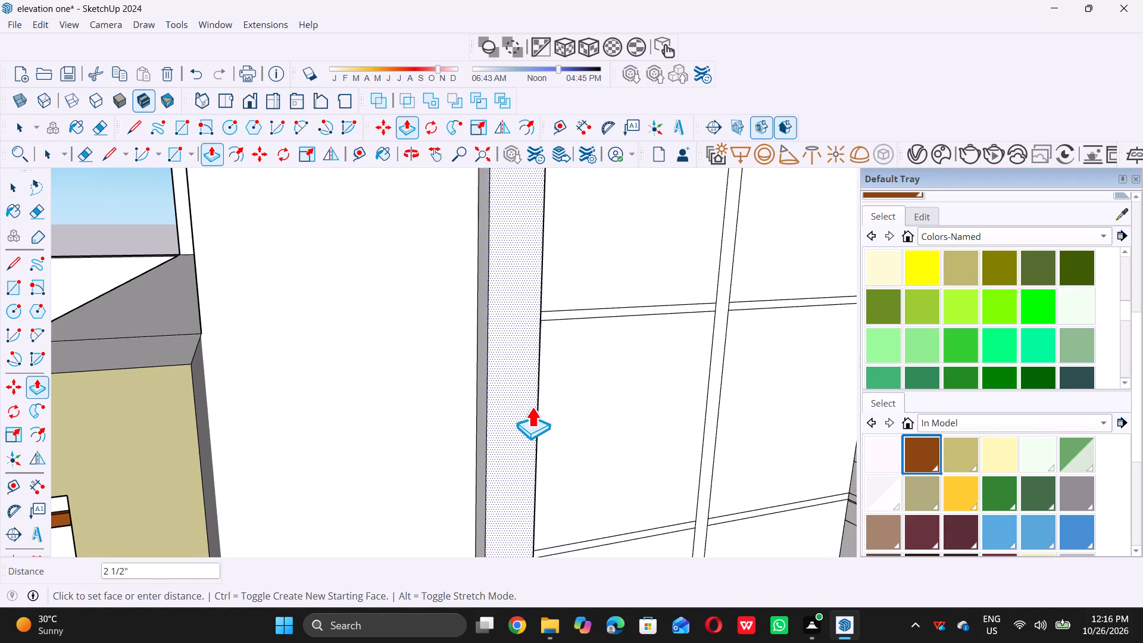
key(5)
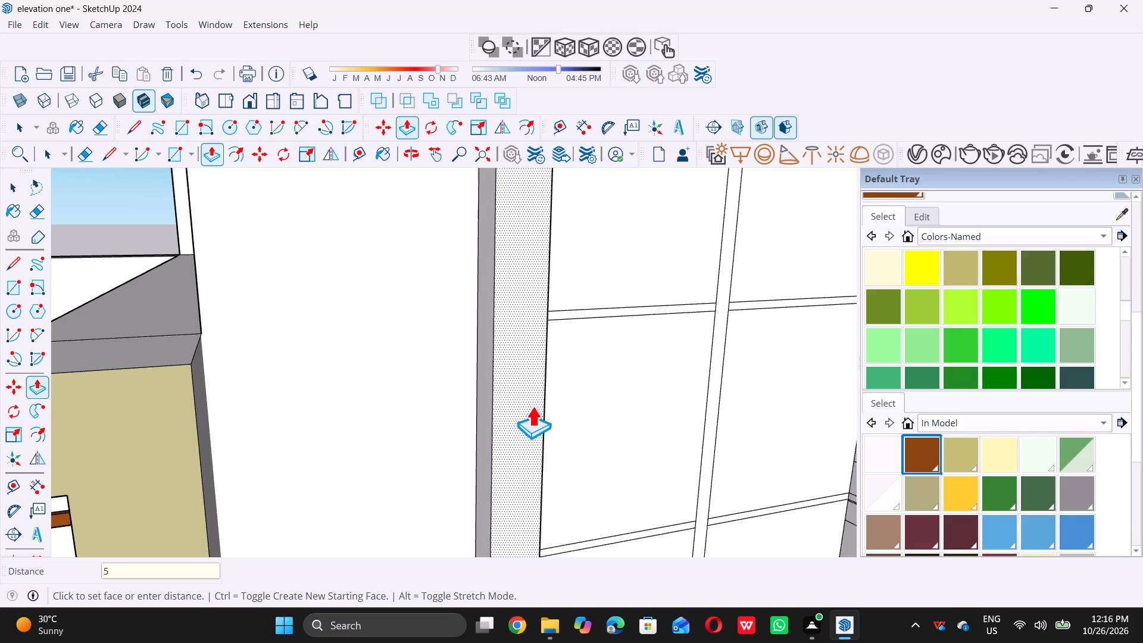
key(shift+quotedbl)
key(Return)
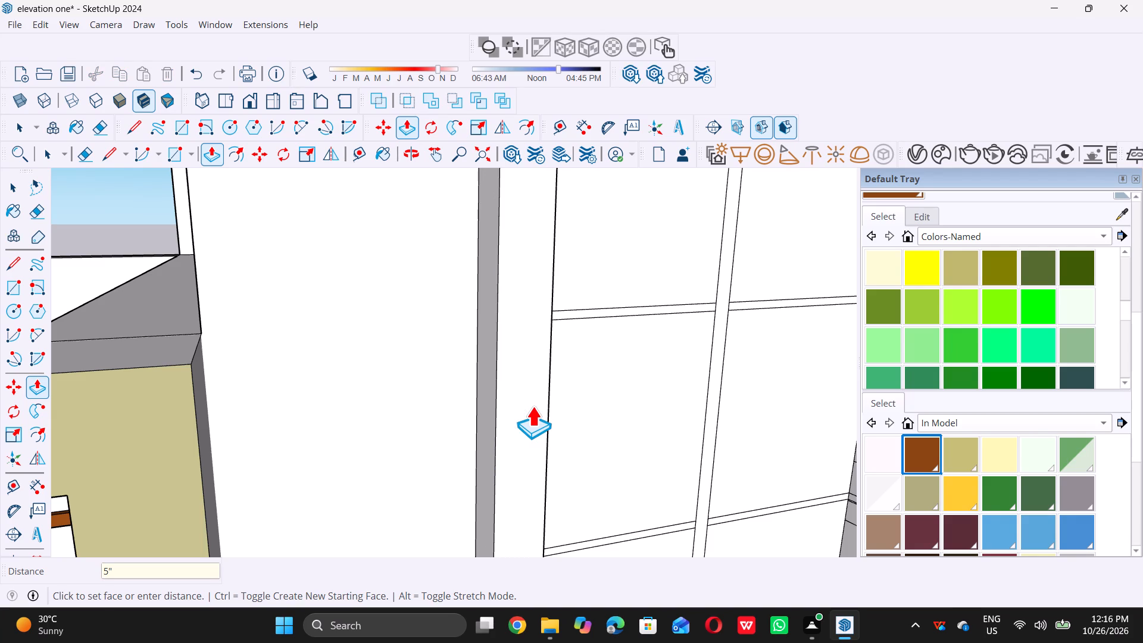
key(space)
Pull the vertical centre strip of the tall block's window panel outward 2".
scroll(553, 413, down, 12)
middle_drag(602, 363, 596, 349)
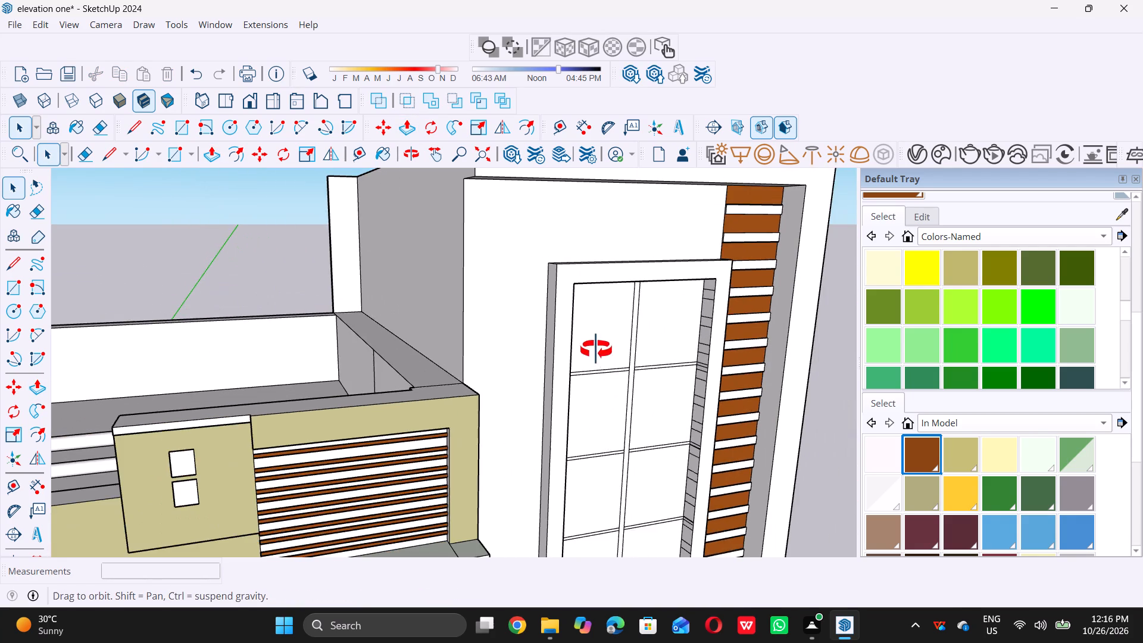
middle_drag(596, 349, 377, 346)
scroll(483, 351, down, 6)
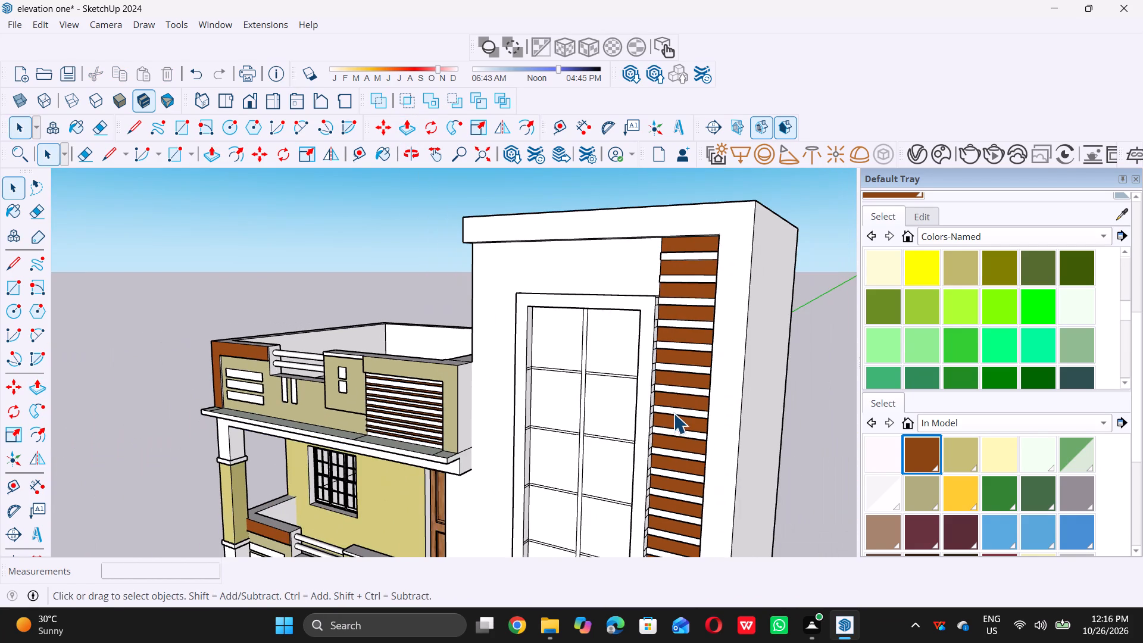
middle_drag(515, 412, 536, 409)
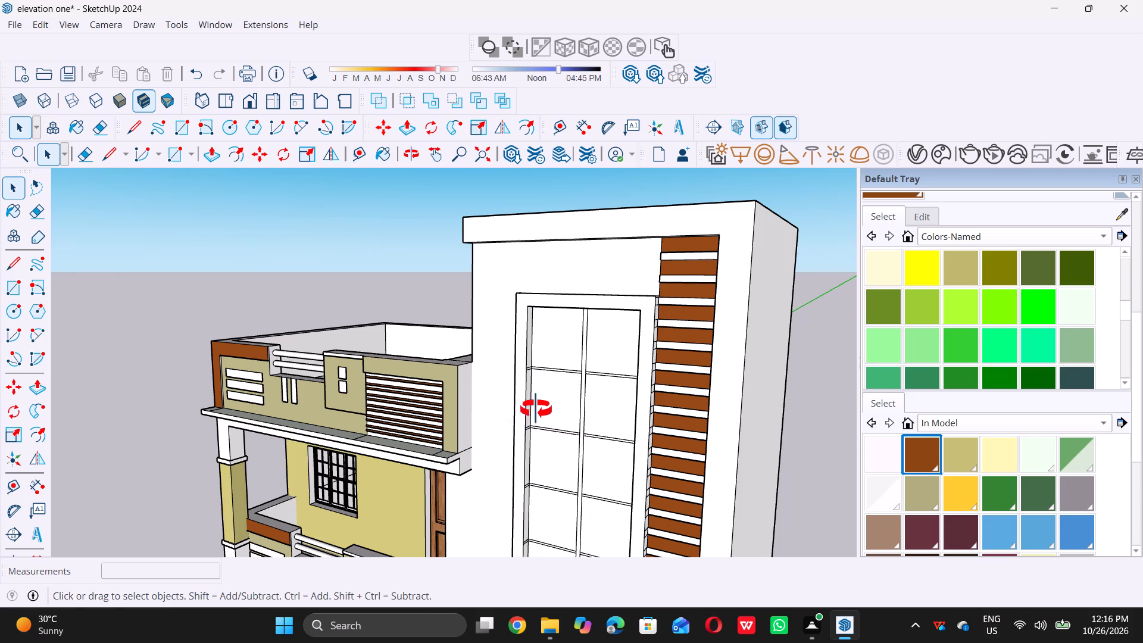
middle_drag(536, 409, 580, 411)
middle_drag(560, 386, 617, 421)
middle_drag(564, 397, 589, 405)
scroll(589, 405, up, 1)
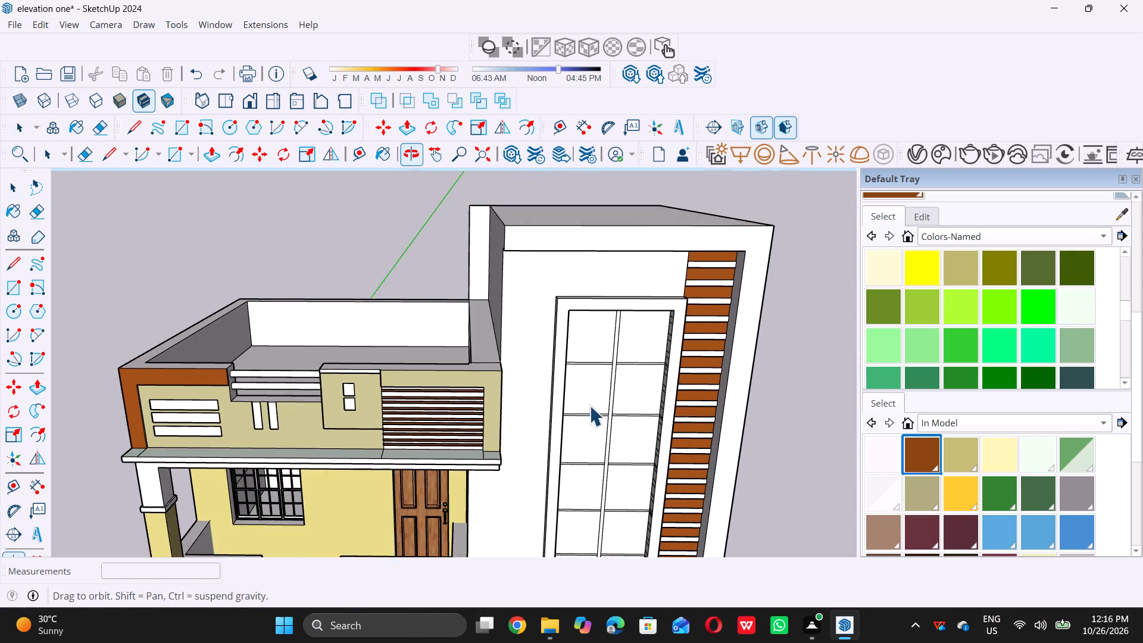
scroll(618, 355, up, 12)
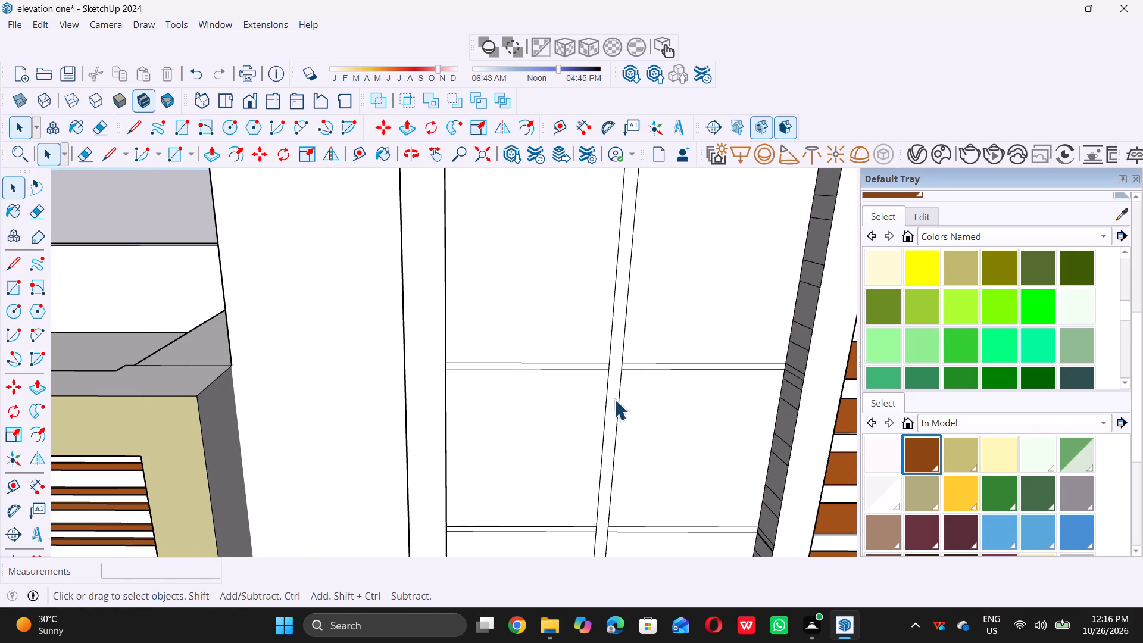
scroll(613, 395, down, 7)
middle_drag(593, 405, 657, 385)
scroll(624, 423, up, 5)
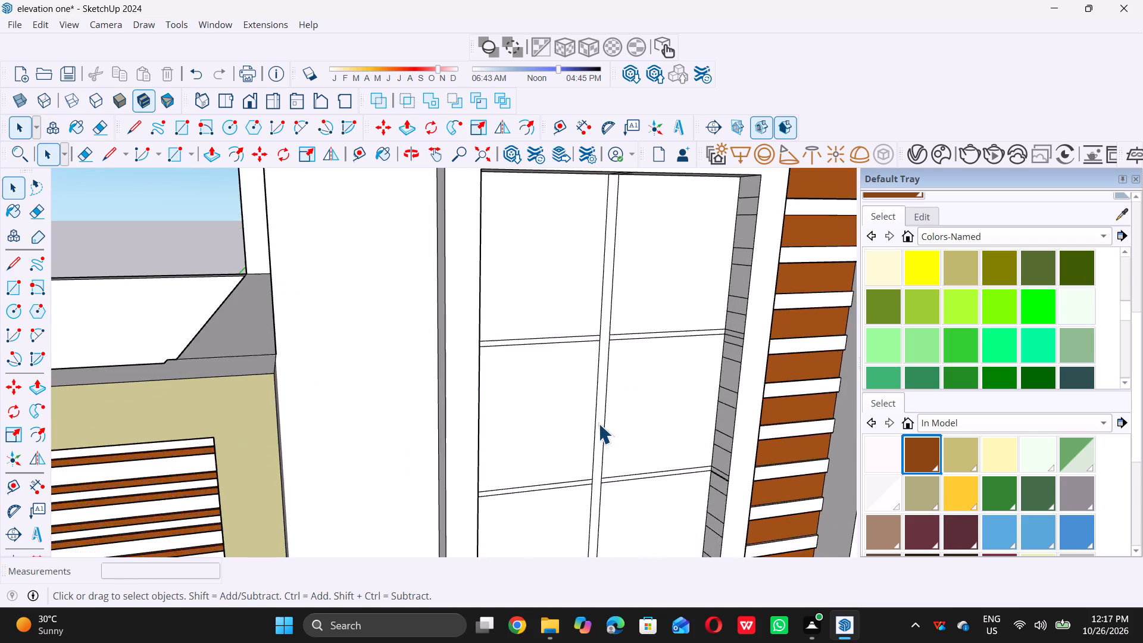
scroll(598, 423, up, 3)
click(598, 413)
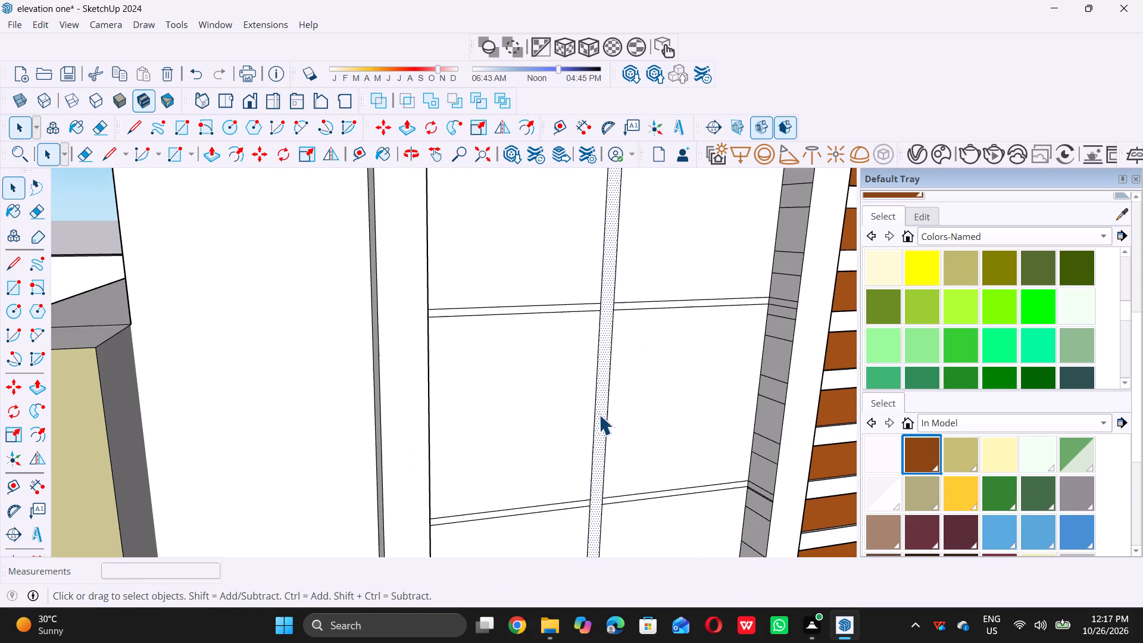
key(p)
click(599, 414)
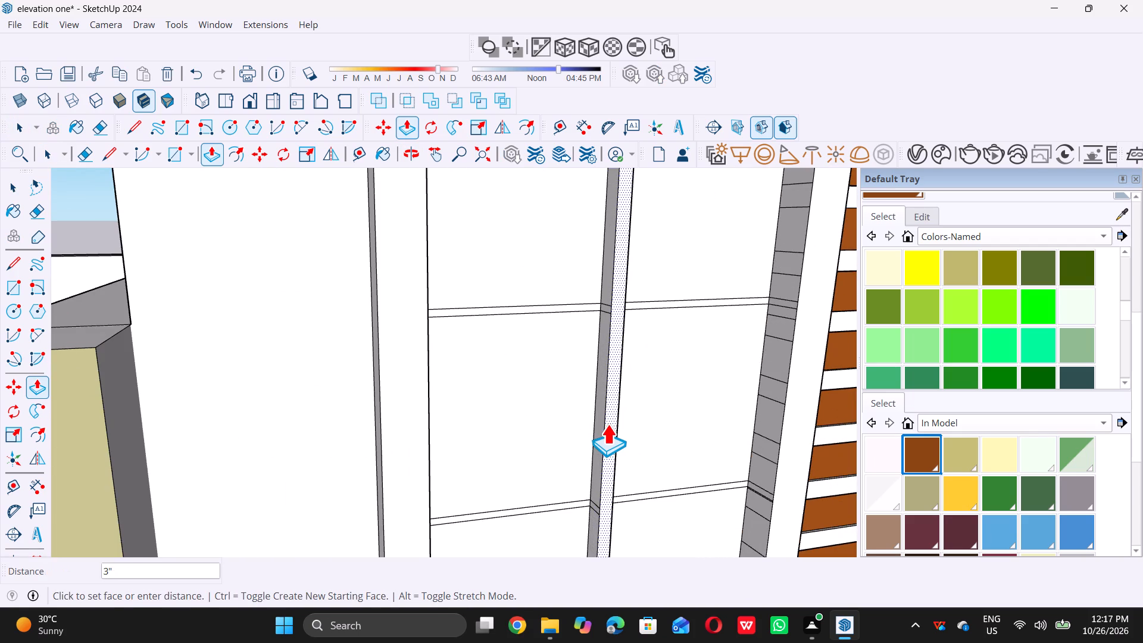
key(2)
key(shift+quotedbl)
key(Return)
key(space)
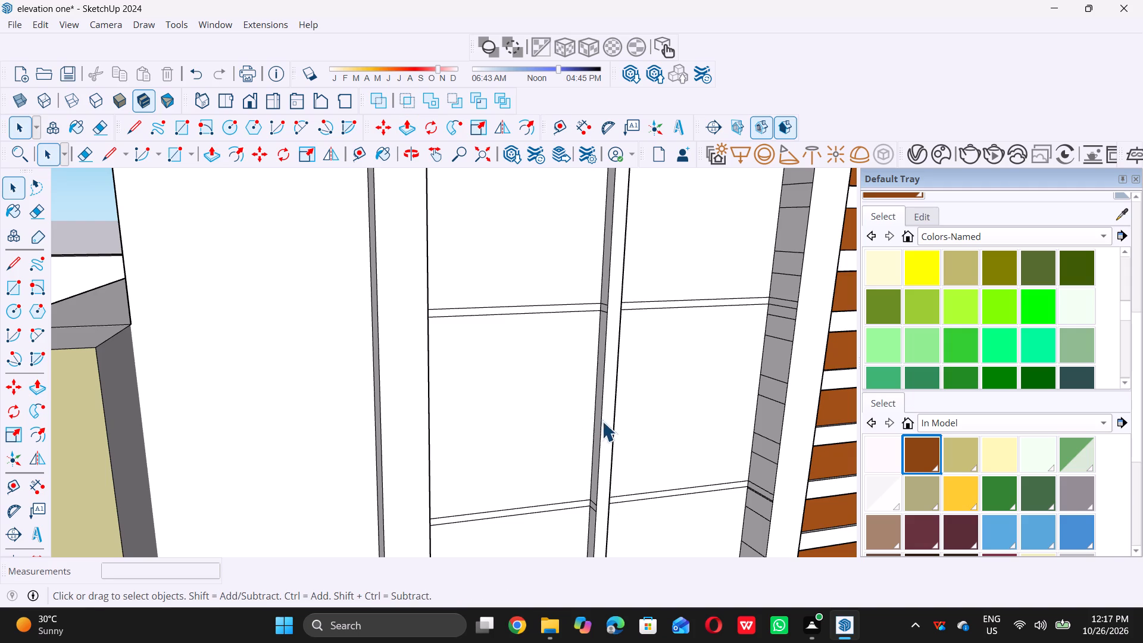
Pull the left half of the topmost horizontal bar outward 2", flush with the centre strip.
scroll(547, 323, up, 5)
click(551, 302)
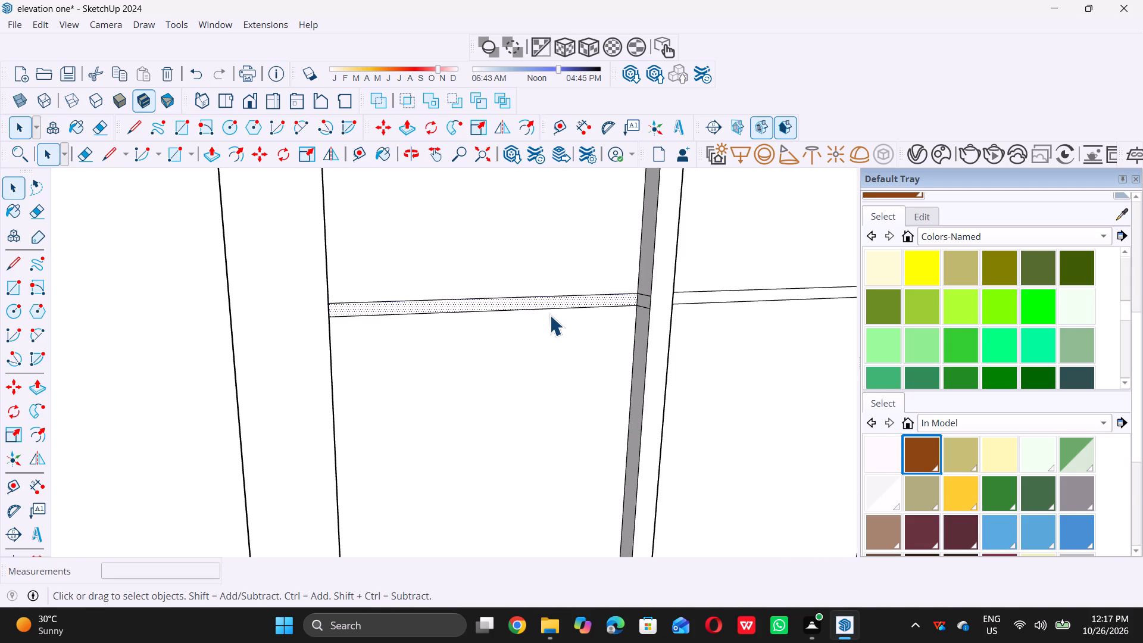
key(p)
click(559, 298)
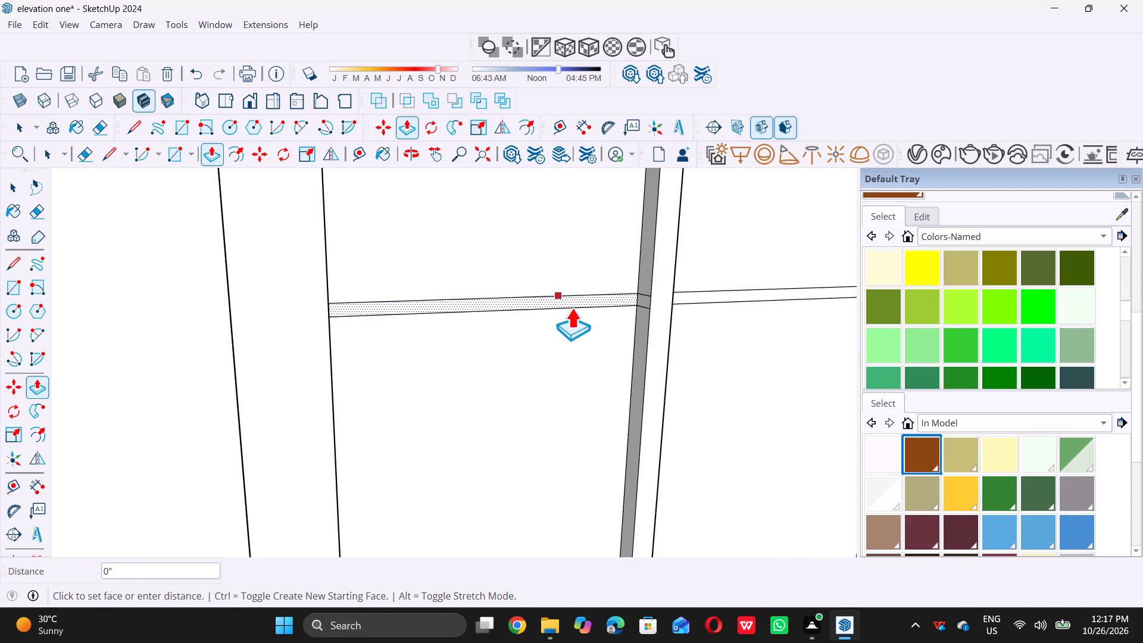
click(638, 316)
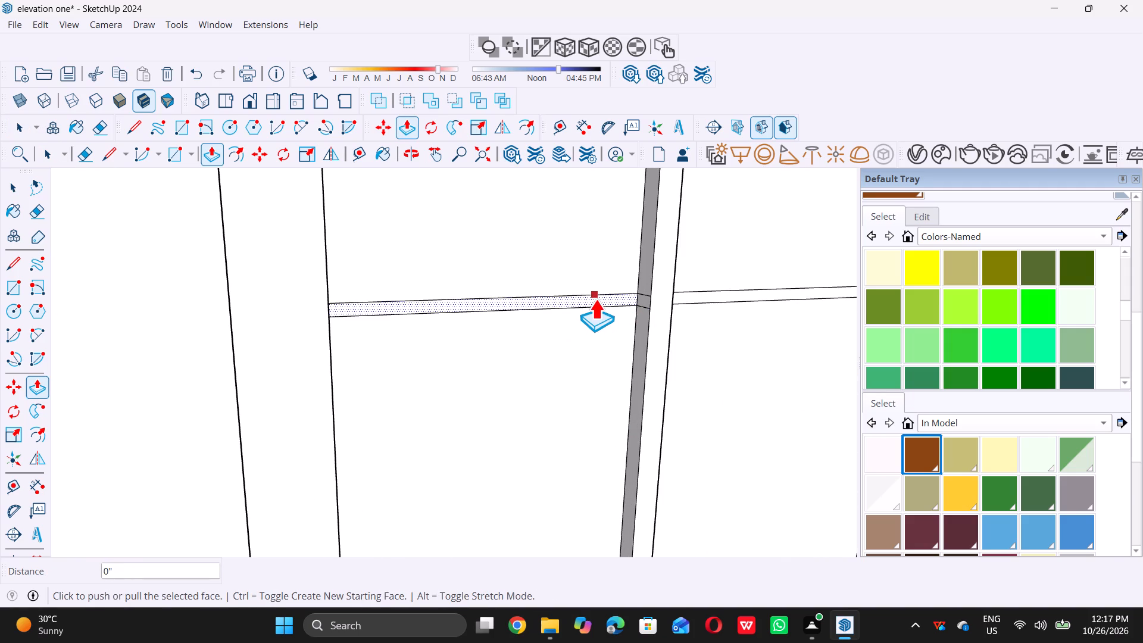
click(595, 299)
key(space)
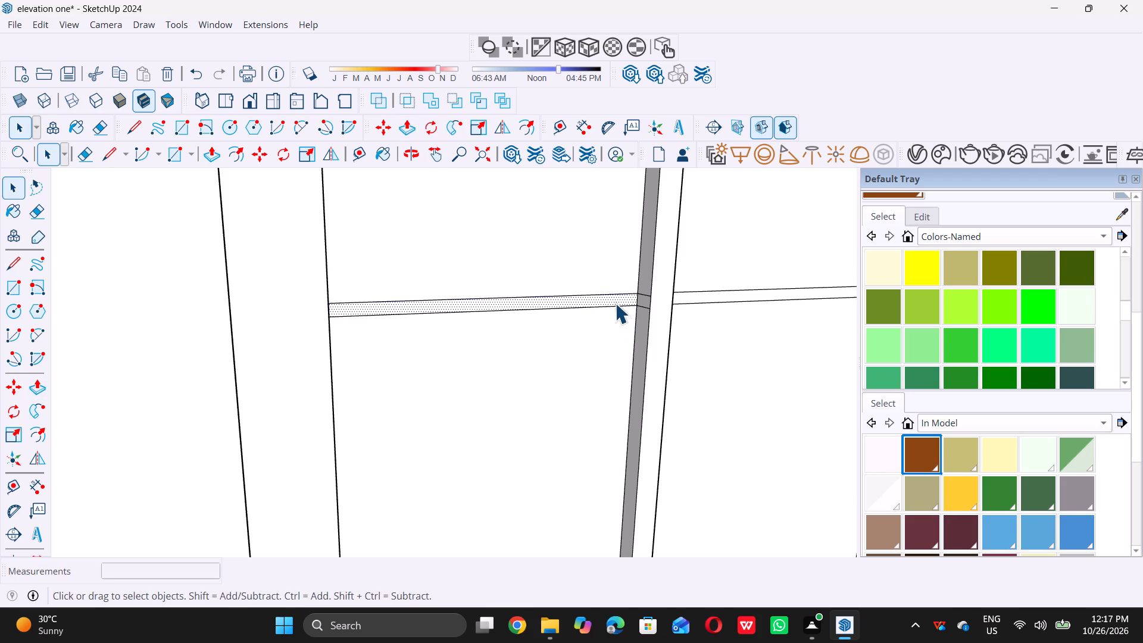
key(p)
click(610, 295)
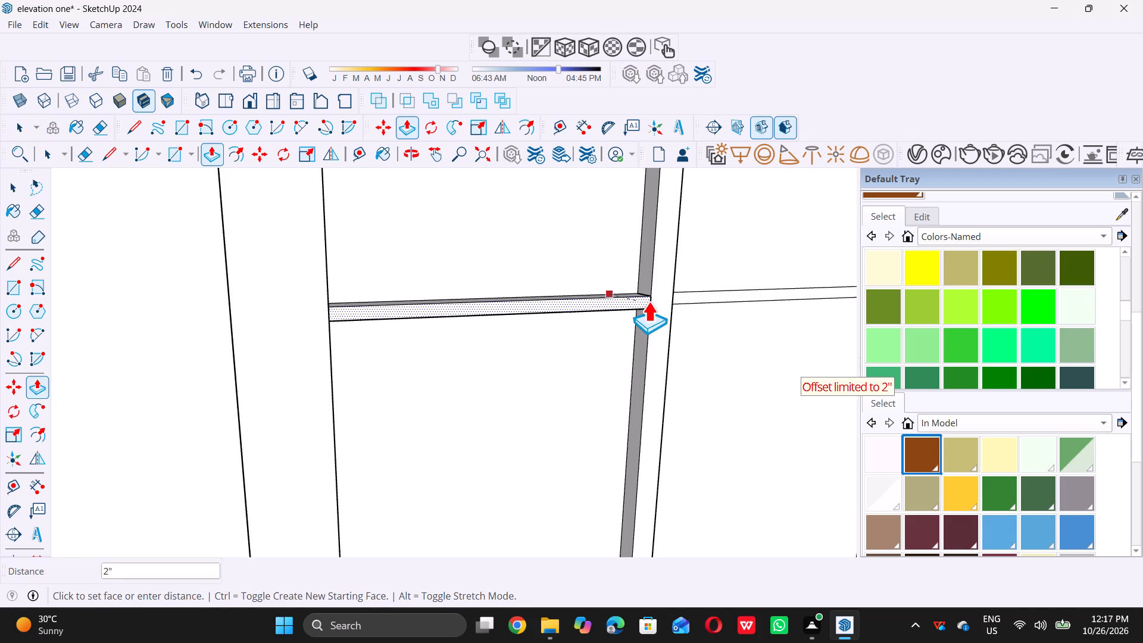
click(657, 310)
Pull the right half of the topmost horizontal bar outward 2" to match the centre strip.
scroll(602, 307, down, 11)
middle_drag(634, 348, 612, 342)
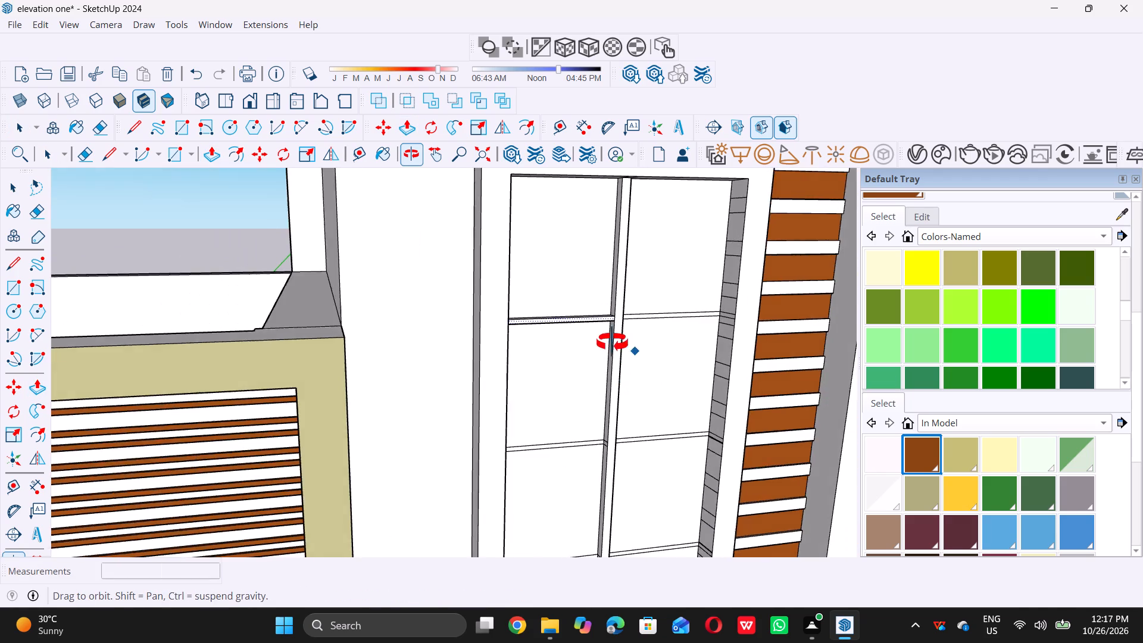
middle_drag(612, 342, 332, 350)
scroll(503, 347, up, 11)
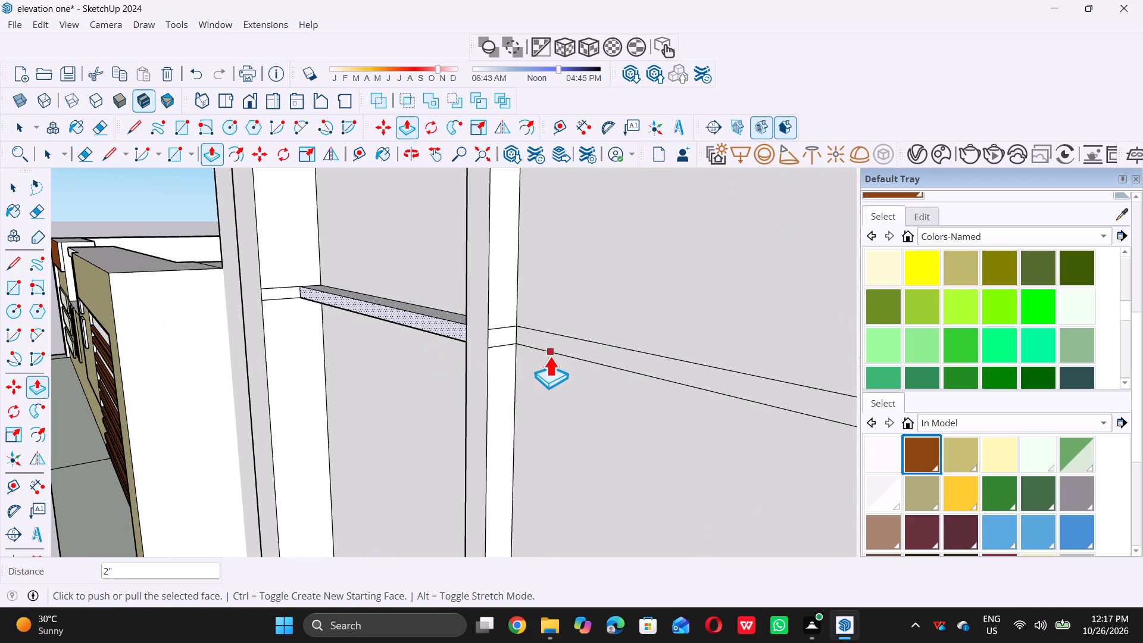
click(564, 339)
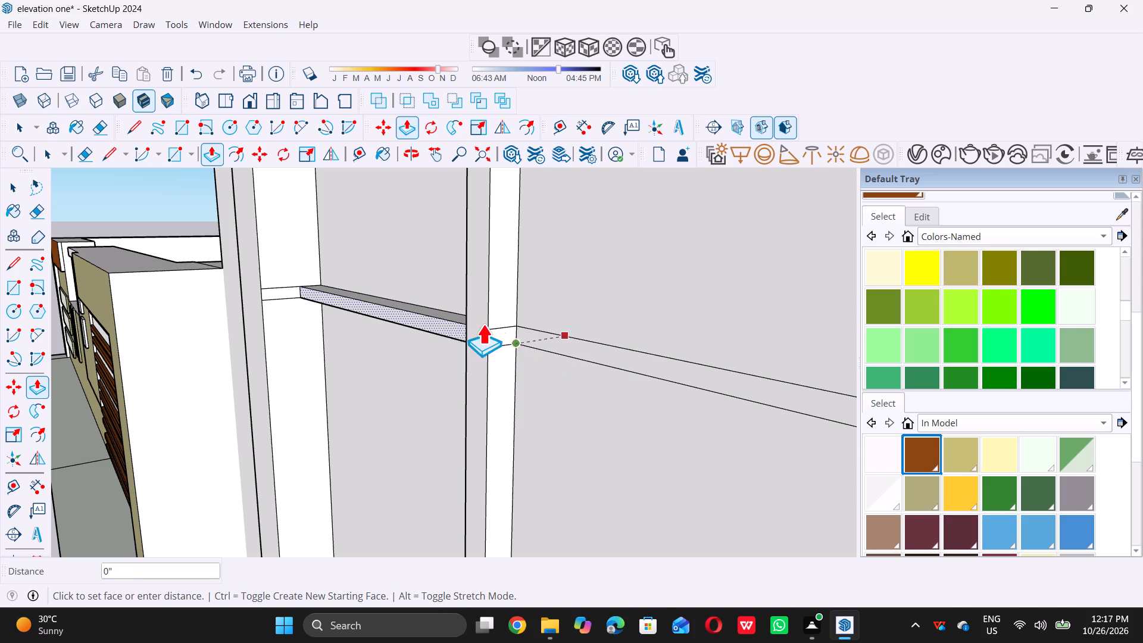
key(space)
click(544, 340)
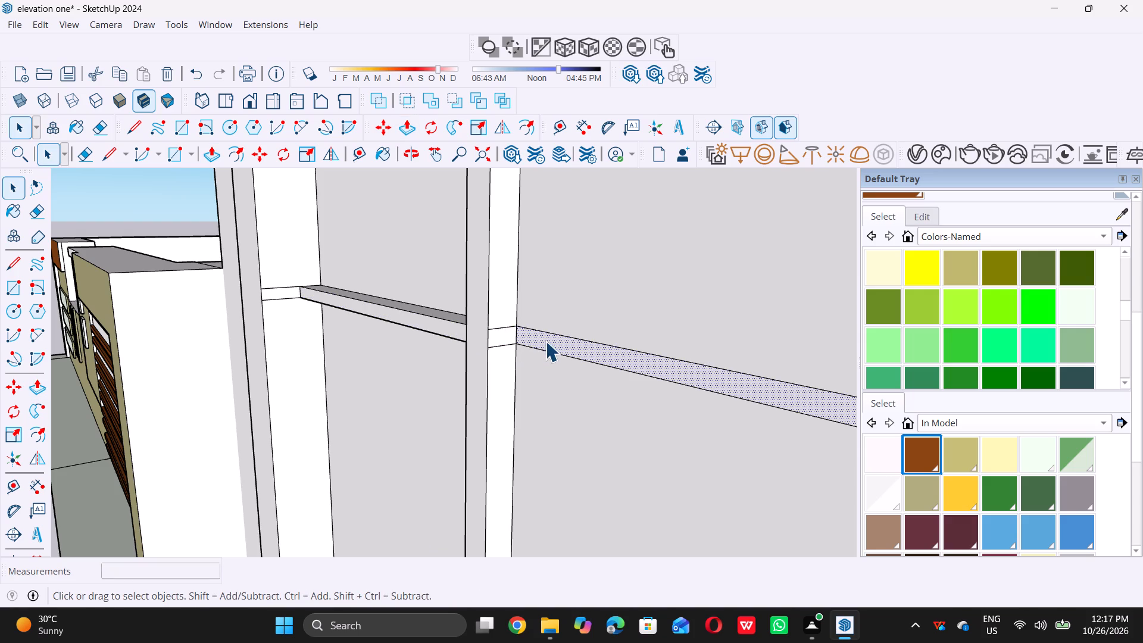
key(p)
click(551, 336)
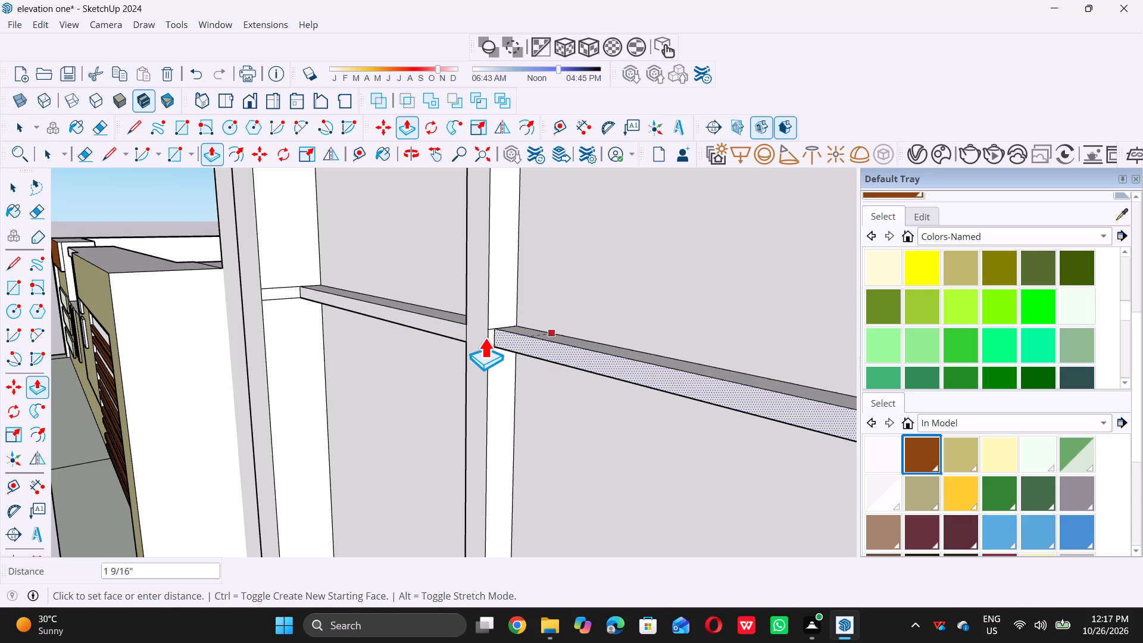
click(478, 338)
Pull the left half of the second horizontal bar from the top outward 2", flush with the vertical centre strip.
scroll(498, 338, down, 18)
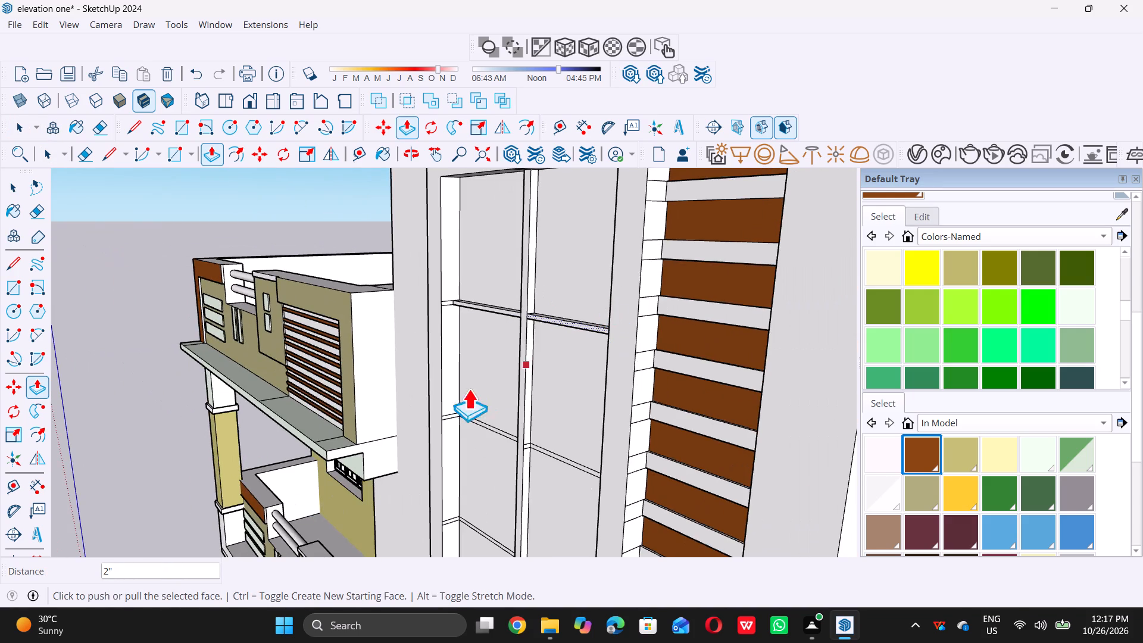
scroll(424, 419, up, 12)
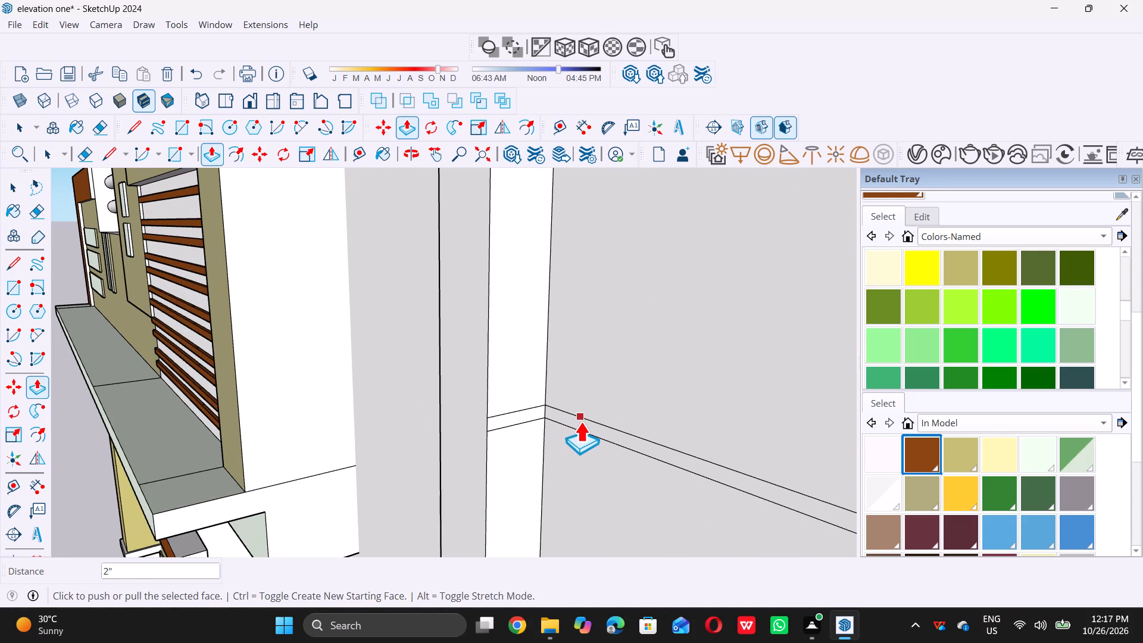
key(space)
key(p)
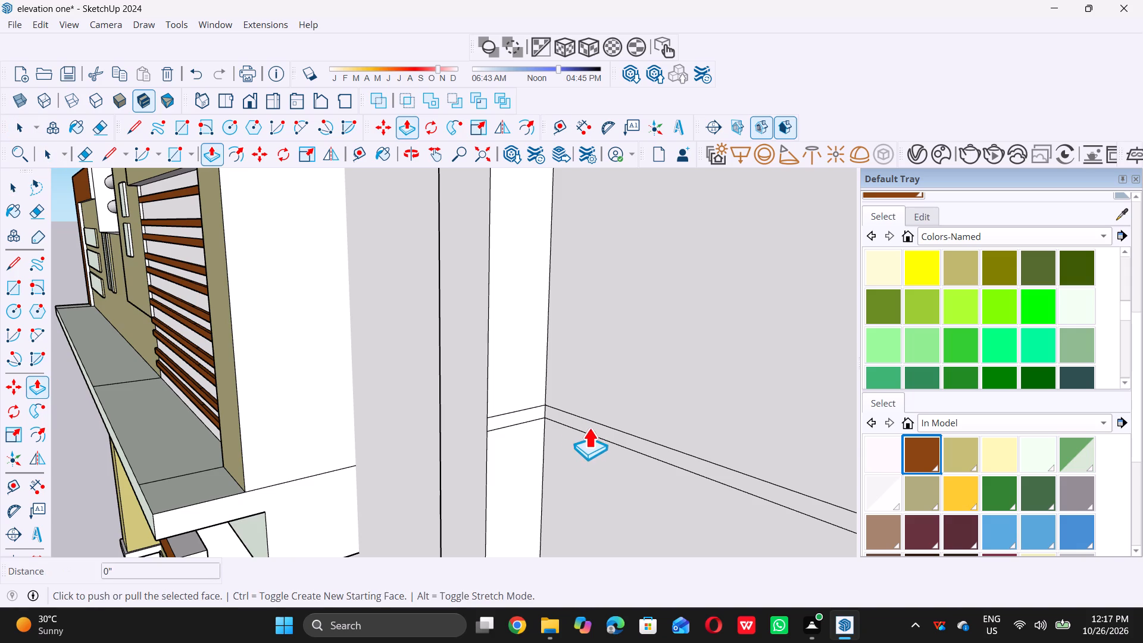
key(space)
click(597, 430)
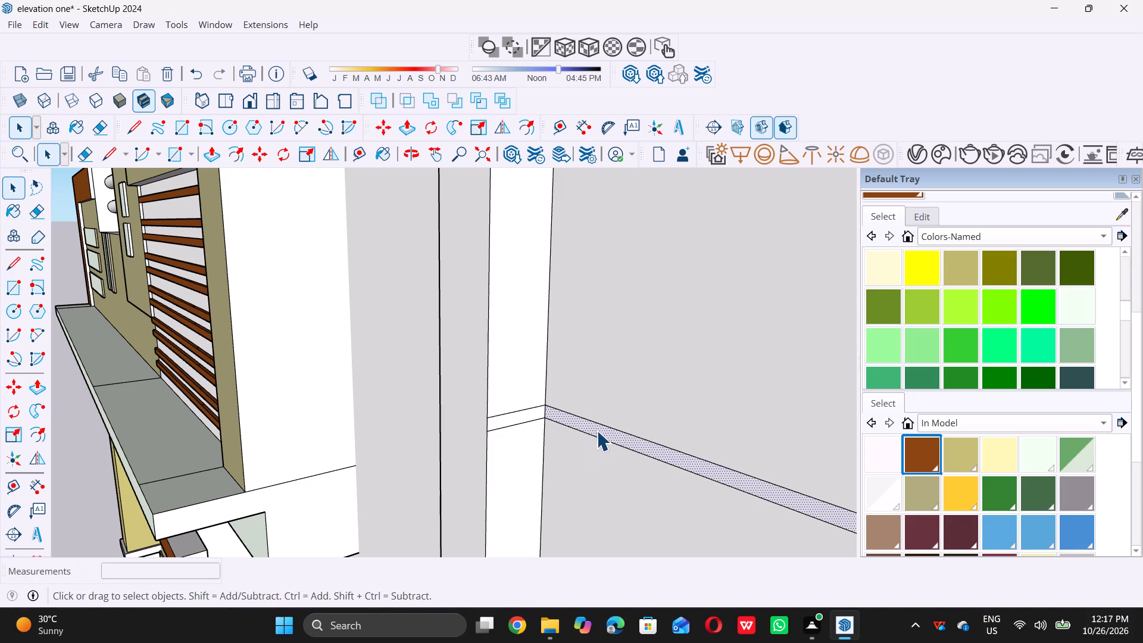
key(p)
click(595, 425)
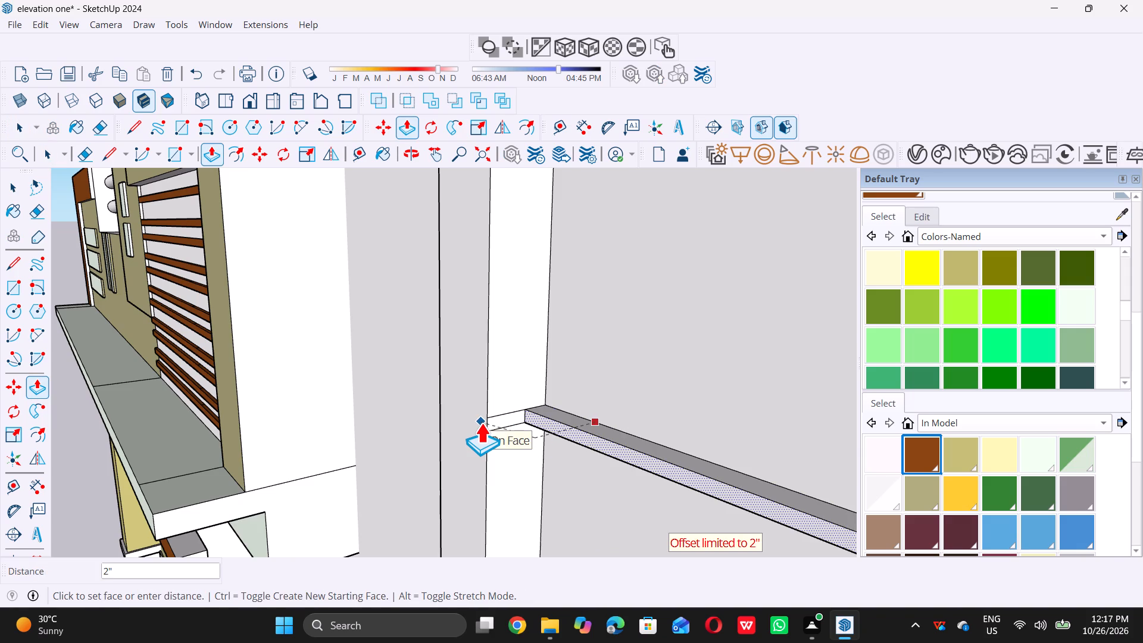
click(481, 423)
Pull the right half of the second horizontal bar outward 2" to match its left half.
scroll(483, 421, down, 17)
scroll(563, 447, up, 2)
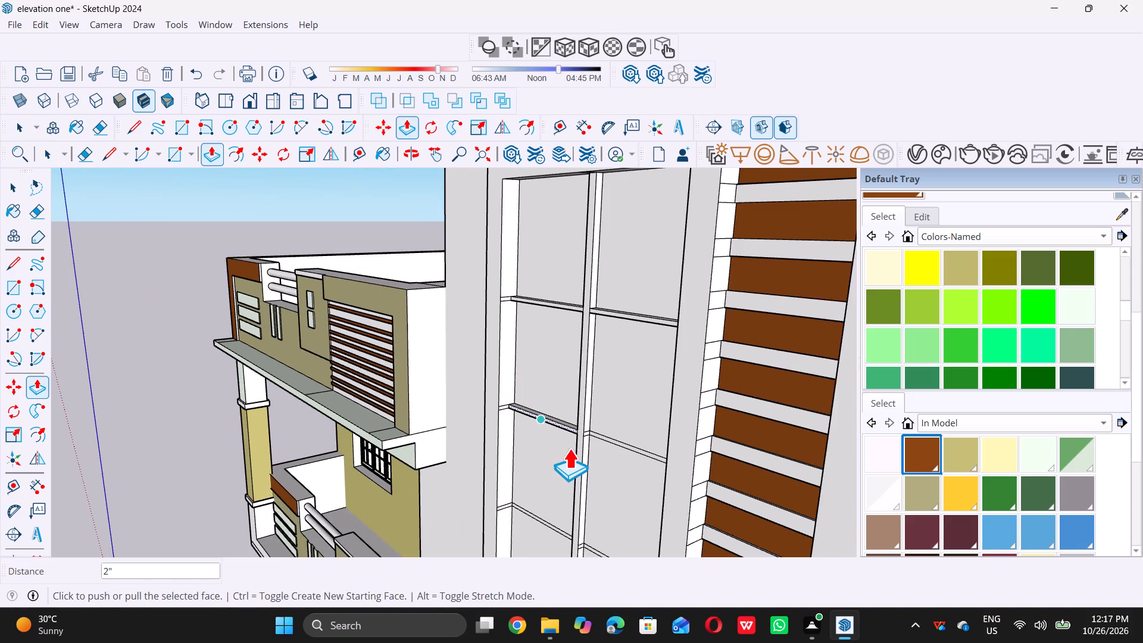
scroll(569, 448, up, 10)
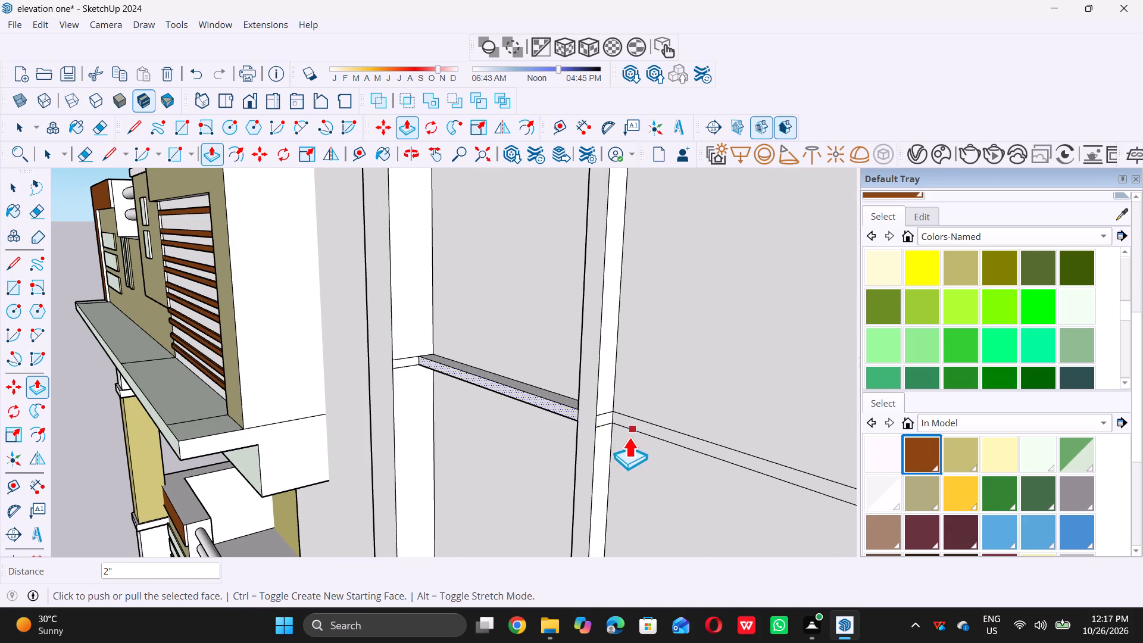
key(space)
key(p)
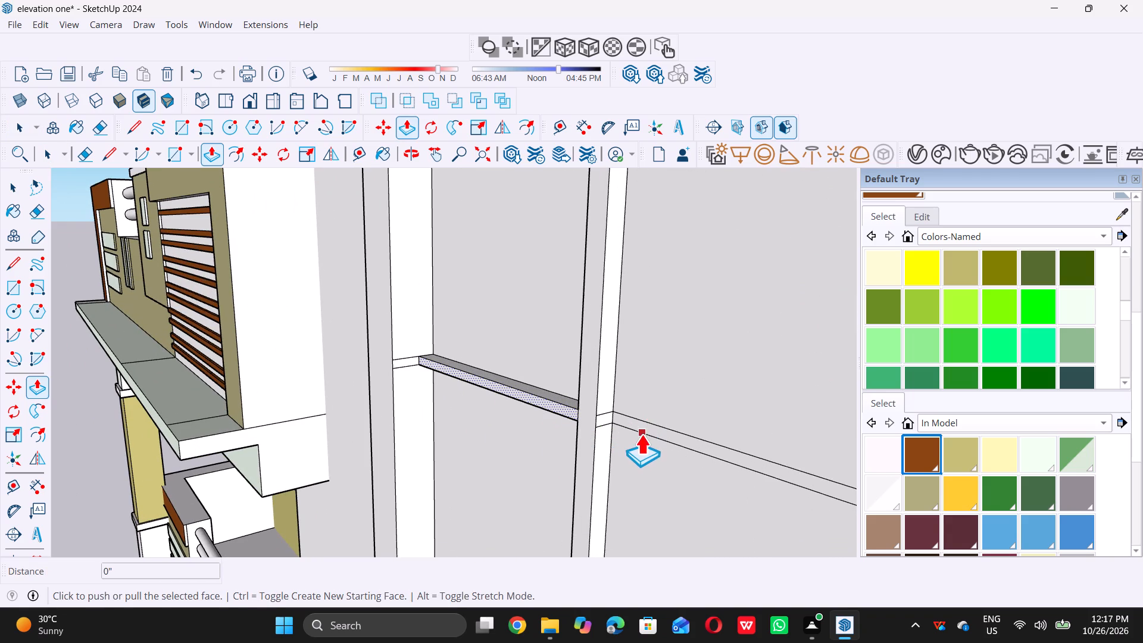
key(space)
click(642, 429)
key(p)
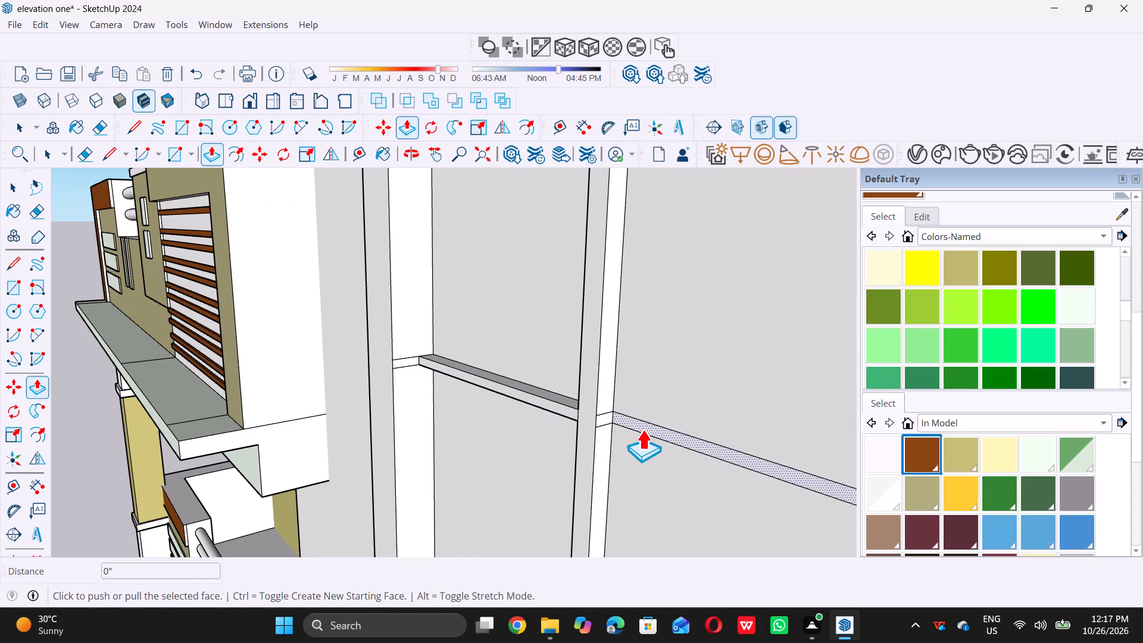
click(644, 425)
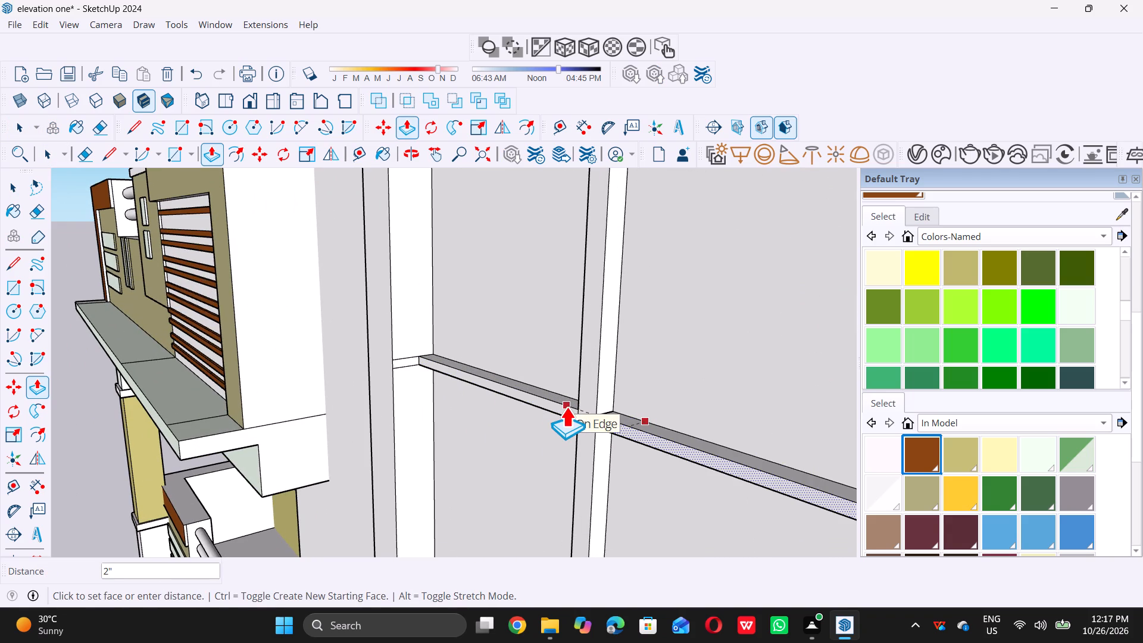
click(564, 407)
Select the left and right faces of the third and fourth horizontal bars in the tall block's window panel.
scroll(587, 410, down, 20)
scroll(587, 410, down, 3)
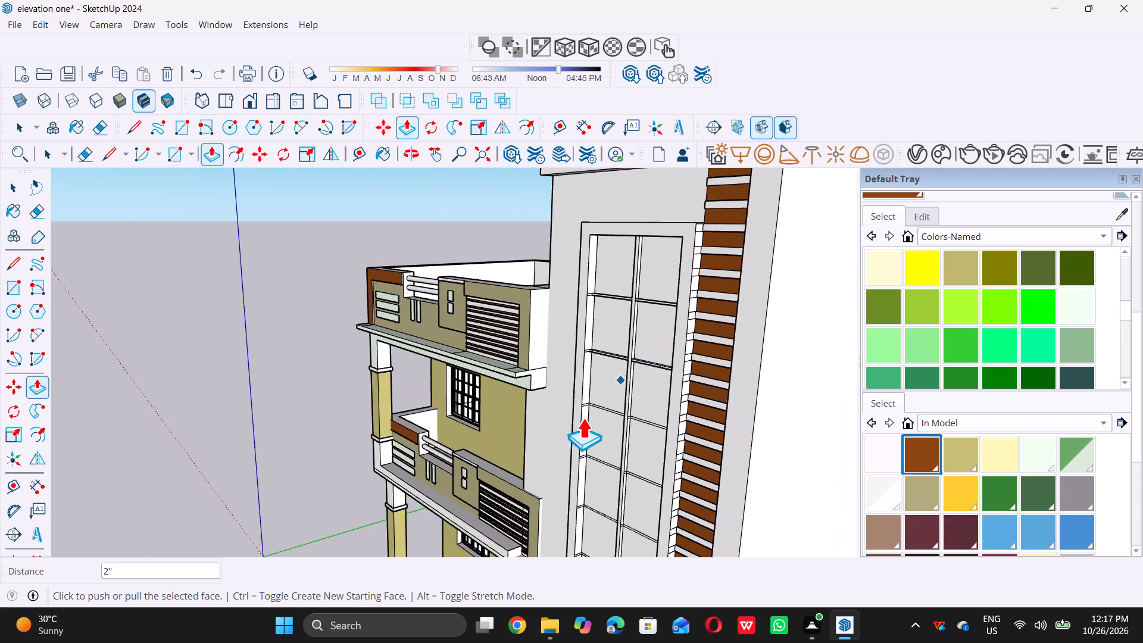
middle_drag(583, 418, 857, 428)
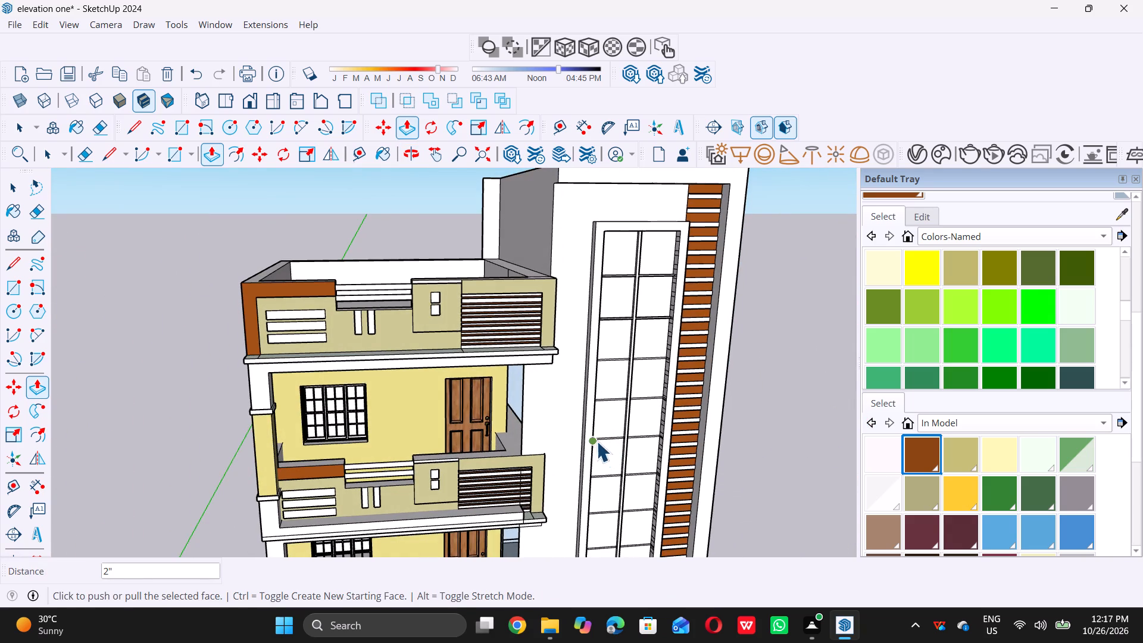
key(space)
scroll(609, 392, up, 6)
scroll(623, 336, up, 15)
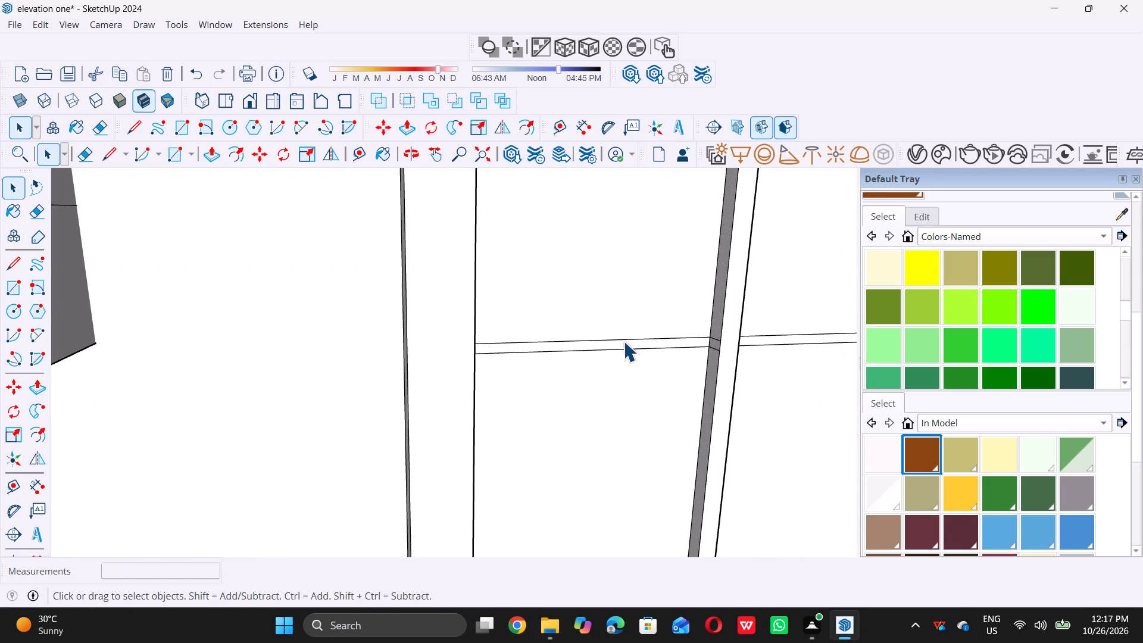
ctrl+click(631, 345)
ctrl+scroll(607, 346, down, 5)
ctrl+scroll(685, 357, up, 6)
ctrl+click(722, 339)
ctrl+scroll(713, 339, down, 7)
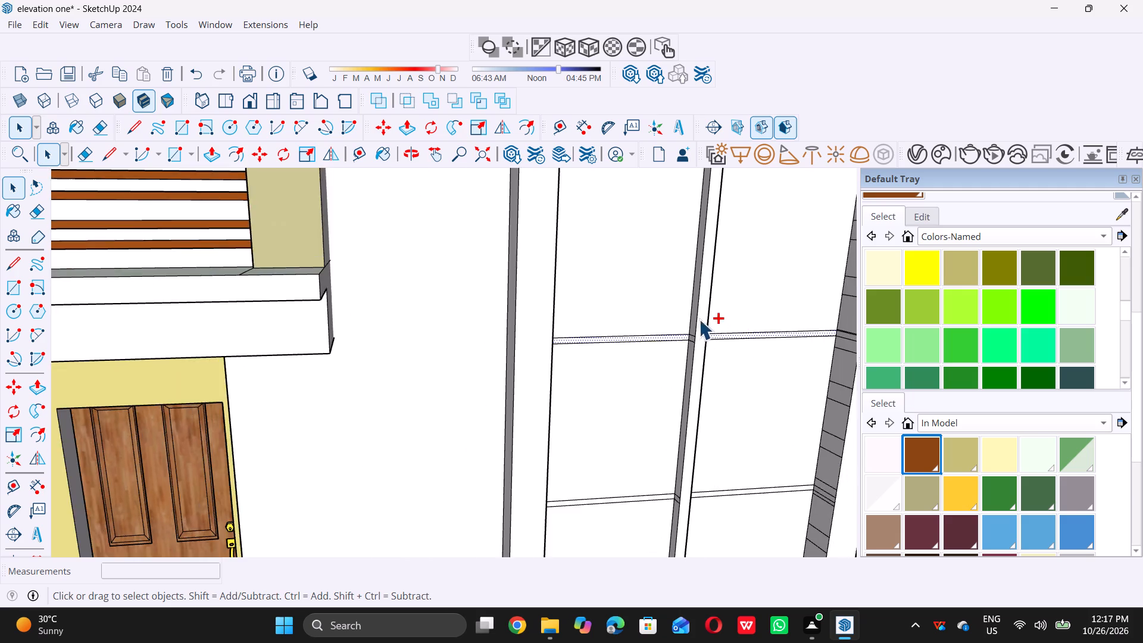
ctrl+scroll(699, 319, down, 5)
ctrl+scroll(698, 424, up, 12)
ctrl+click(716, 420)
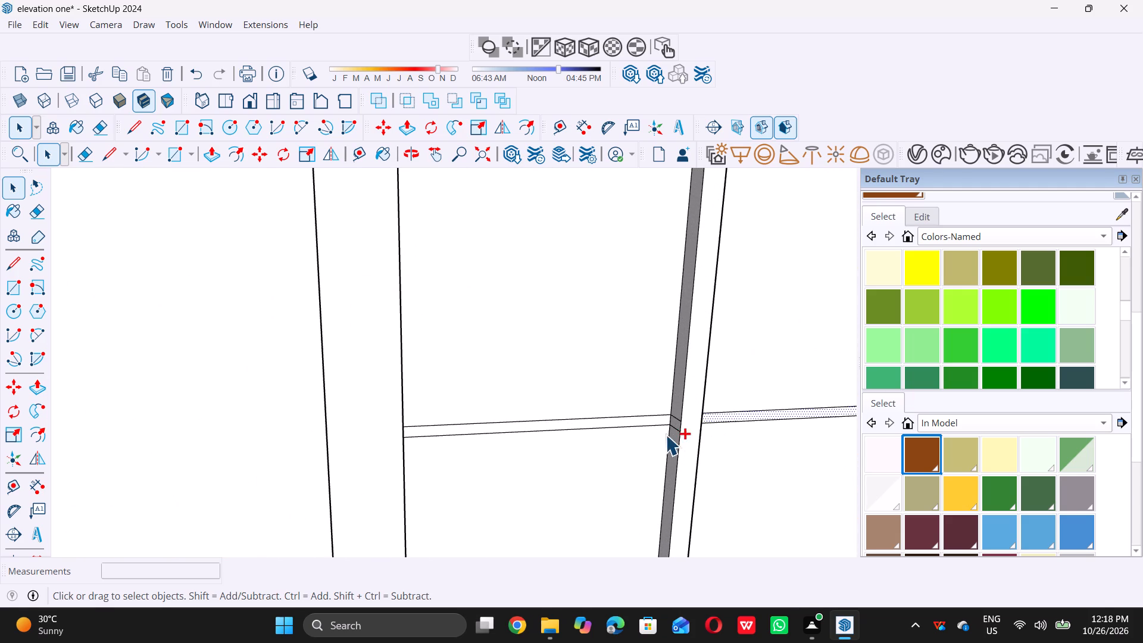
ctrl+click(648, 420)
Add both halves of the fifth and sixth horizontal bars to the selection, keeping only their faces and no edges.
ctrl+scroll(647, 419, down, 13)
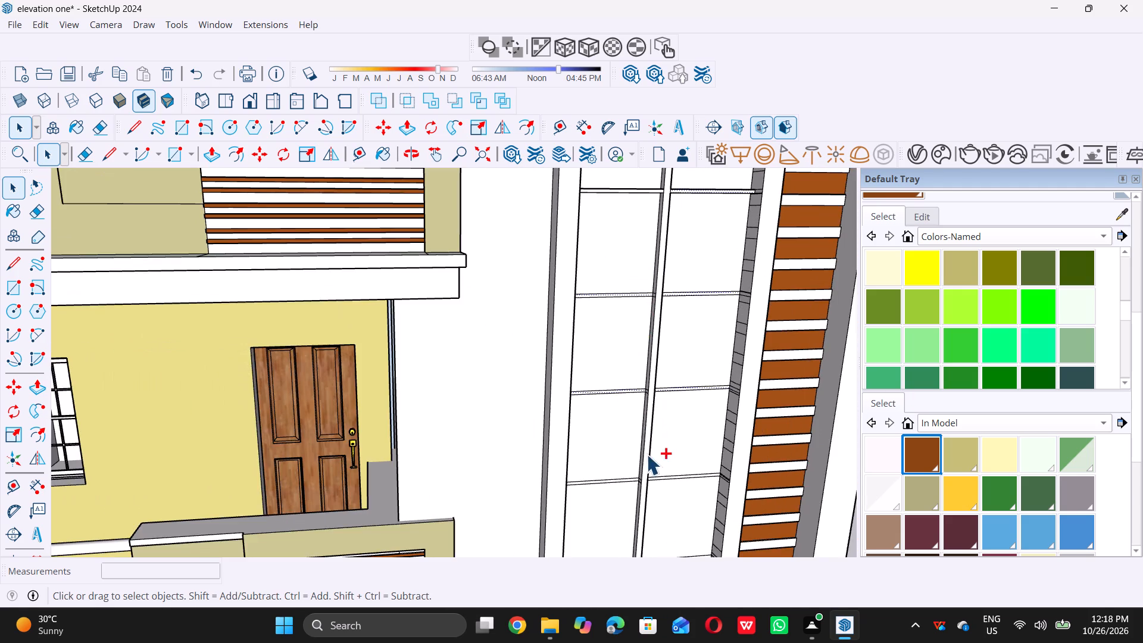
ctrl+scroll(649, 473, up, 11)
ctrl+click(673, 460)
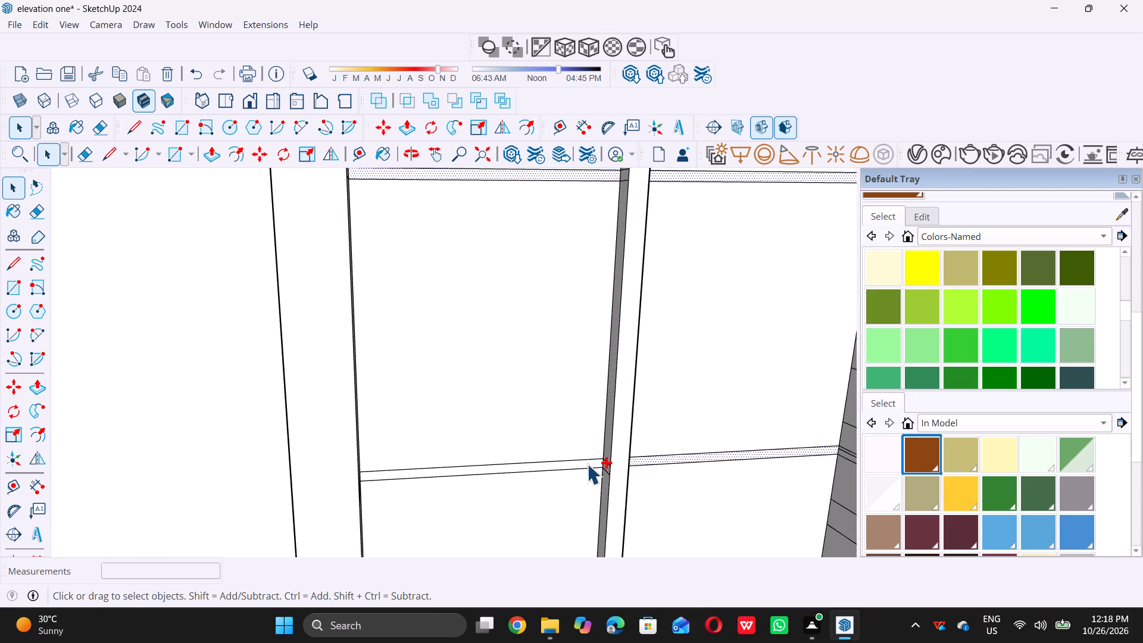
ctrl+click(587, 464)
ctrl+scroll(588, 460, down, 13)
ctrl+scroll(620, 377, down, 7)
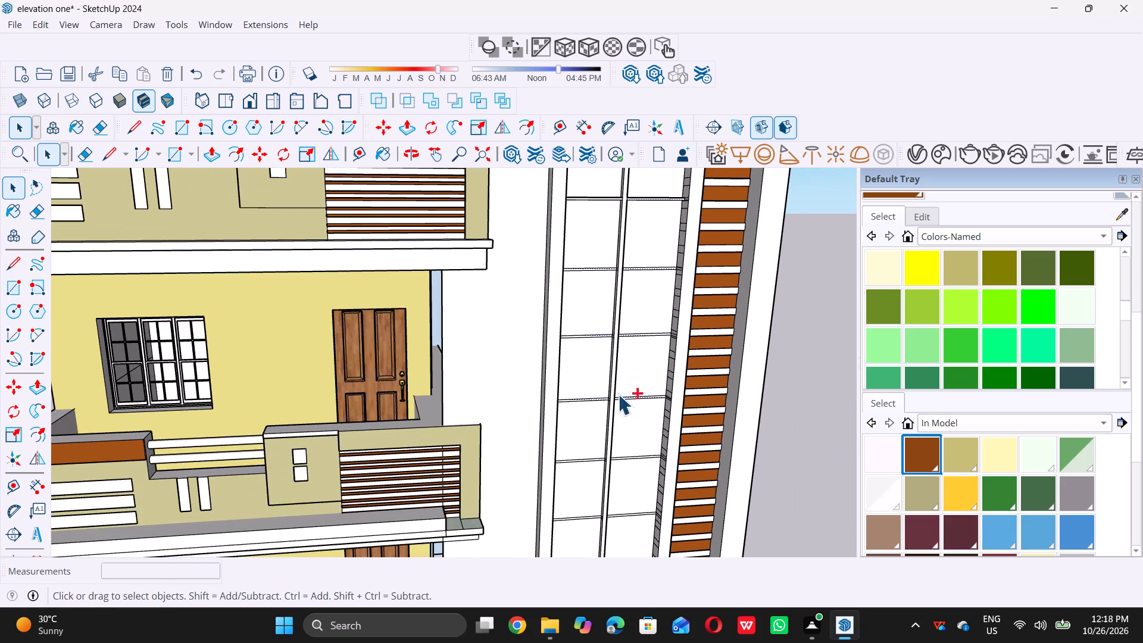
ctrl+scroll(619, 447, up, 12)
ctrl+click(626, 460)
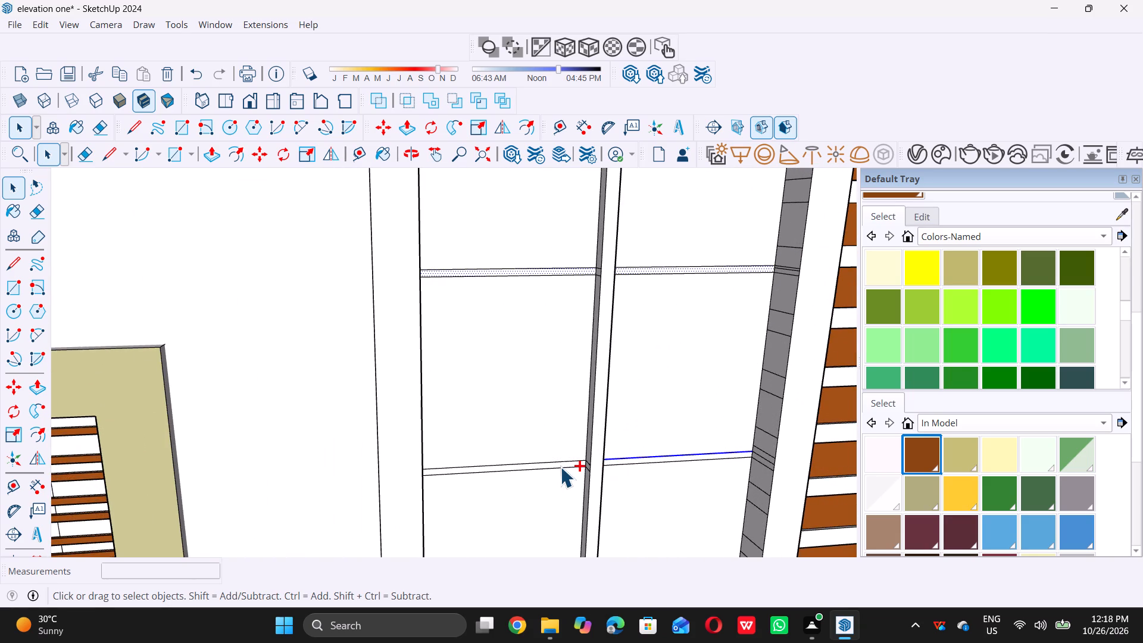
ctrl+click(566, 466)
ctrl+scroll(625, 463, up, 5)
ctrl+click(627, 460)
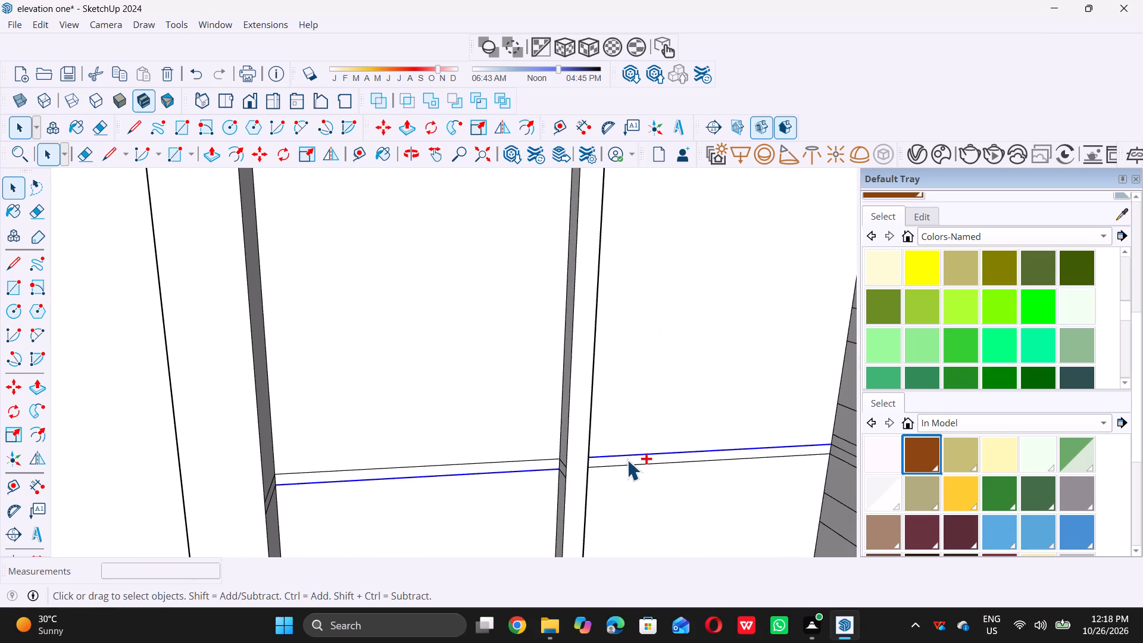
ctrl+click(550, 463)
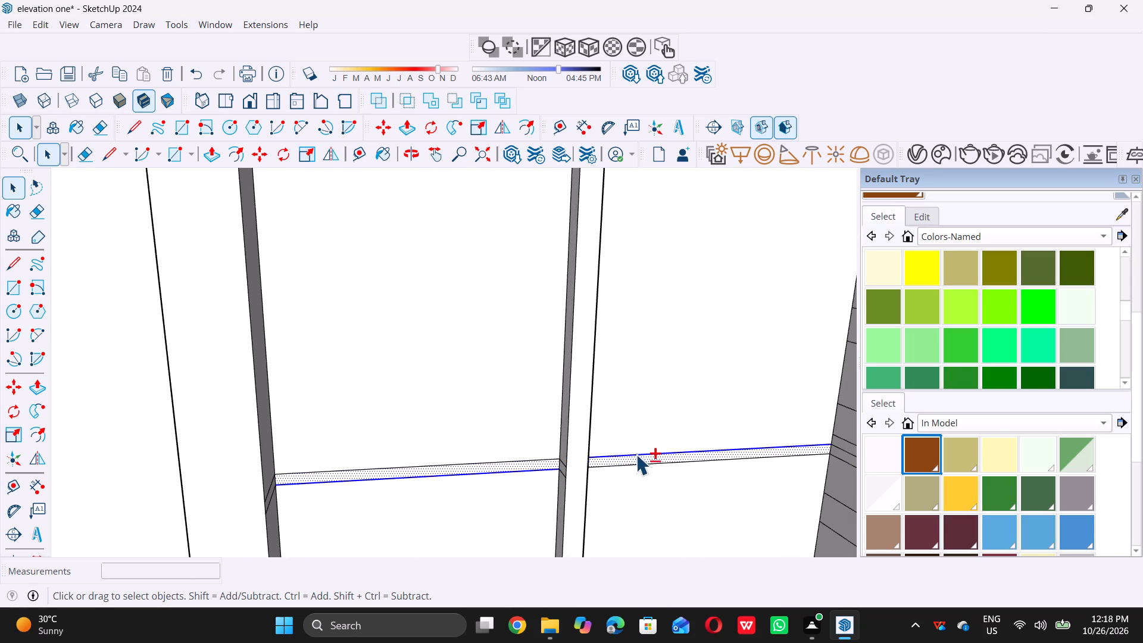
shift+click(634, 454)
shift+click(552, 470)
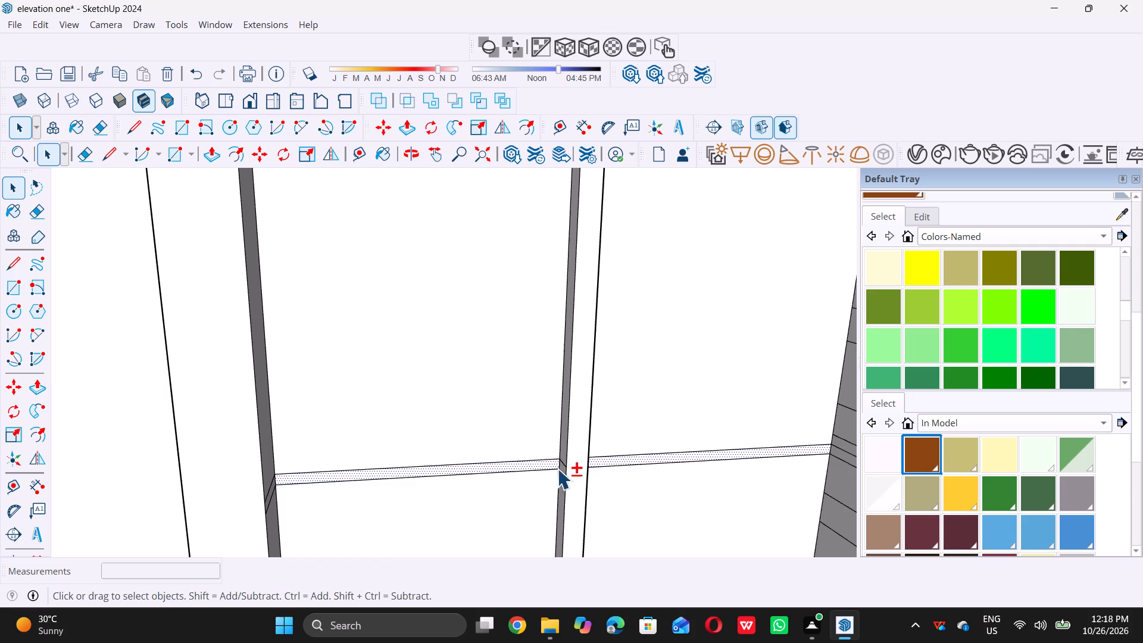
Add the left and right faces of the seventh and eighth horizontal bars to the selection.
scroll(564, 460, down, 17)
scroll(600, 311, down, 4)
scroll(588, 414, up, 4)
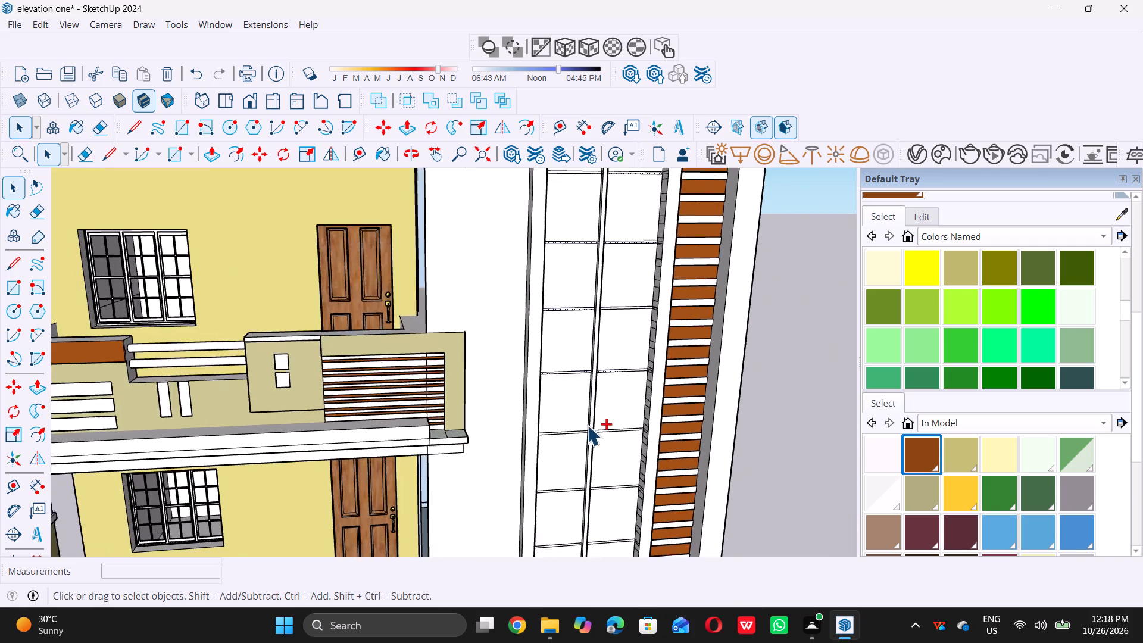
scroll(587, 425, up, 2)
ctrl+scroll(588, 439, up, 15)
ctrl+click(568, 429)
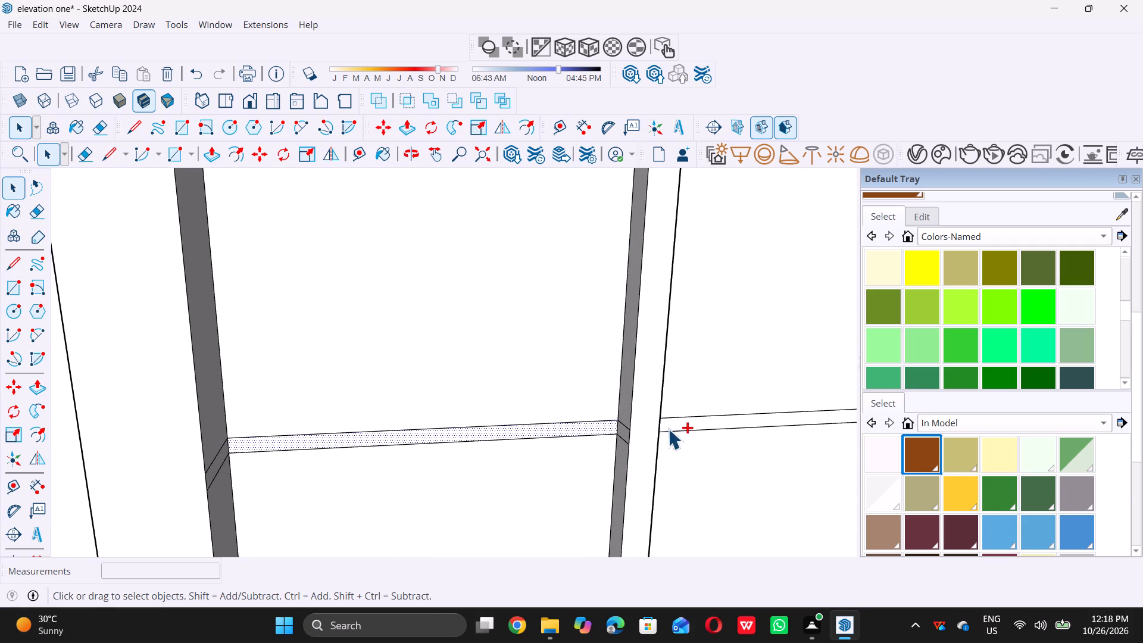
ctrl+click(680, 424)
ctrl+scroll(650, 415, down, 19)
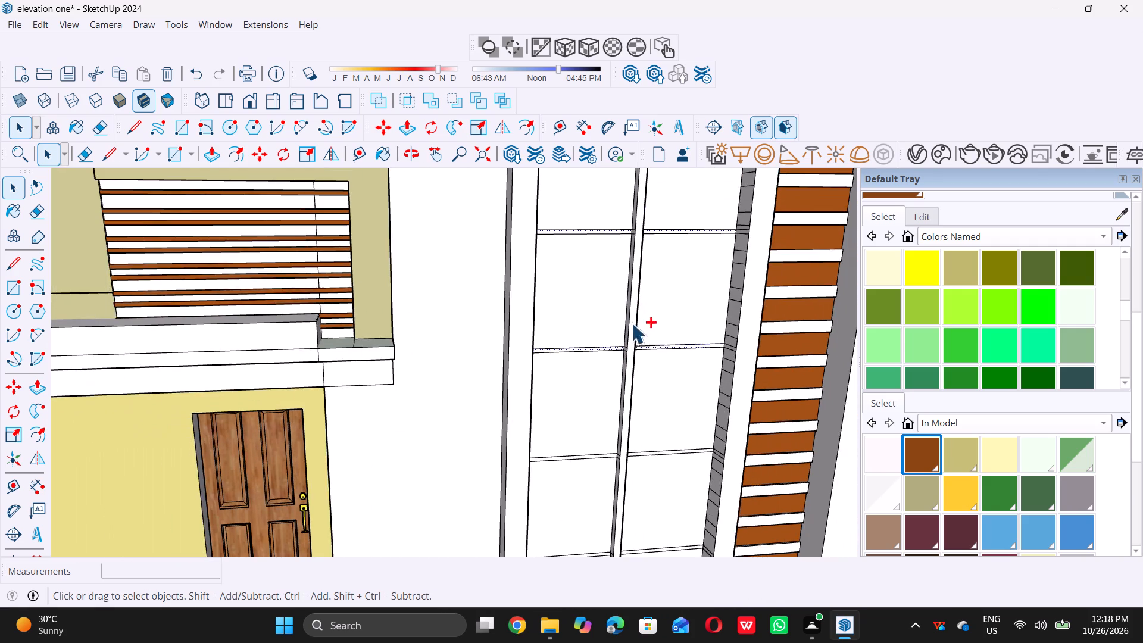
ctrl+scroll(655, 462, up, 11)
ctrl+click(646, 447)
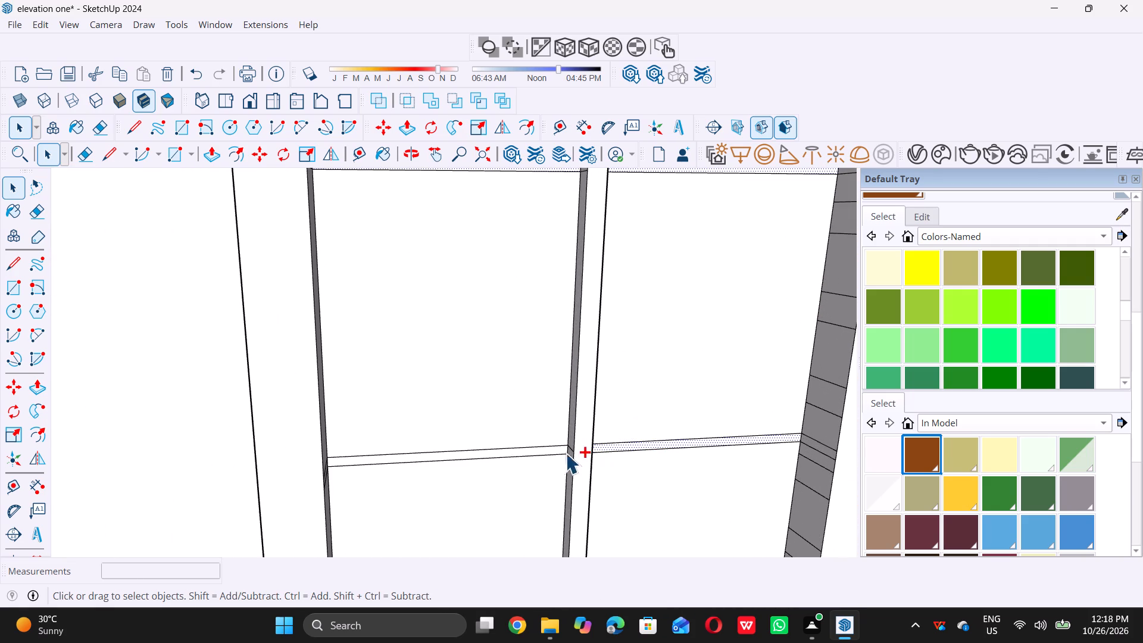
ctrl+click(557, 450)
Add both halves of the lowest horizontal bar to the selection, keeping only their faces and no edges.
ctrl+scroll(565, 465, up, 1)
ctrl+scroll(567, 467, down, 20)
ctrl+scroll(567, 467, down, 3)
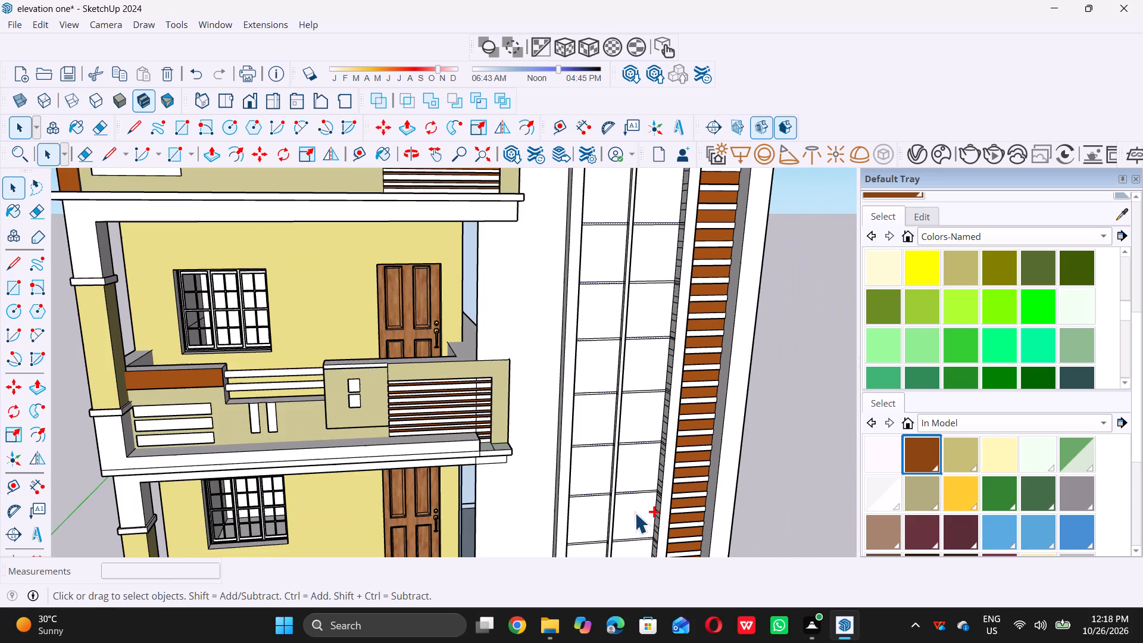
ctrl+scroll(597, 439, down, 7)
ctrl+scroll(614, 467, up, 11)
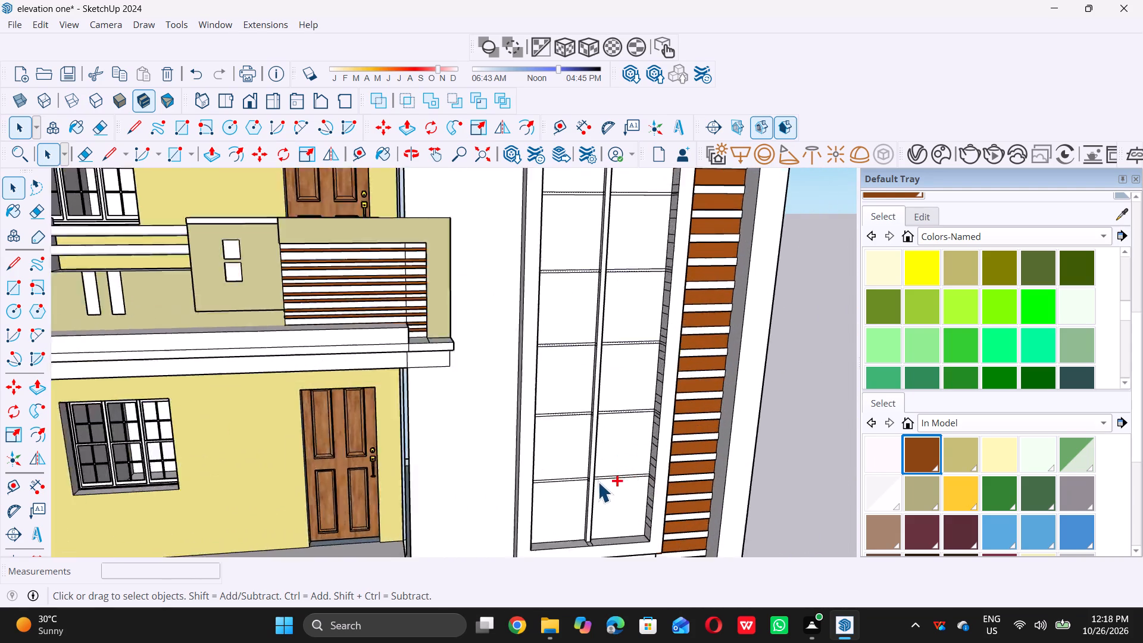
ctrl+scroll(598, 482, up, 5)
ctrl+click(605, 474)
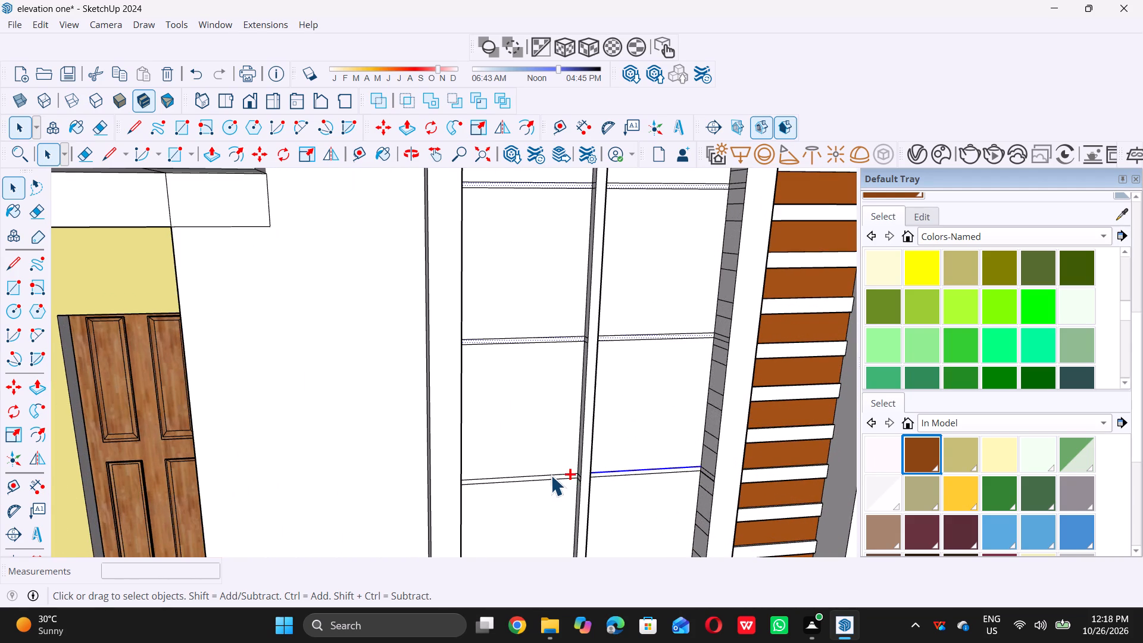
ctrl+scroll(551, 478, up, 6)
ctrl+click(561, 476)
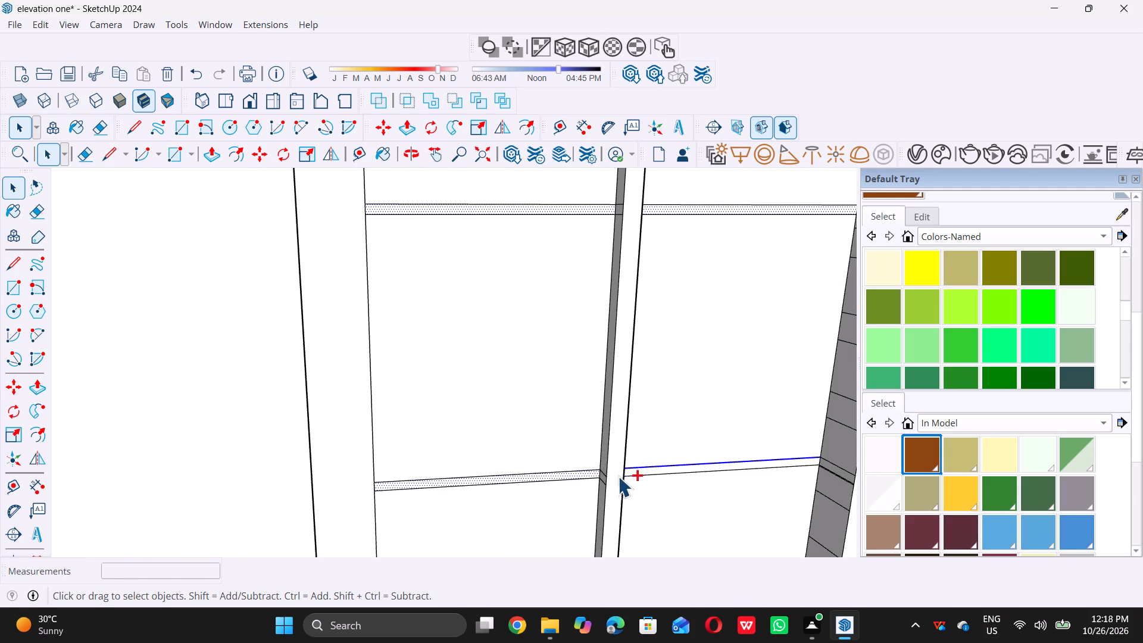
ctrl+scroll(642, 470, up, 5)
ctrl+click(642, 470)
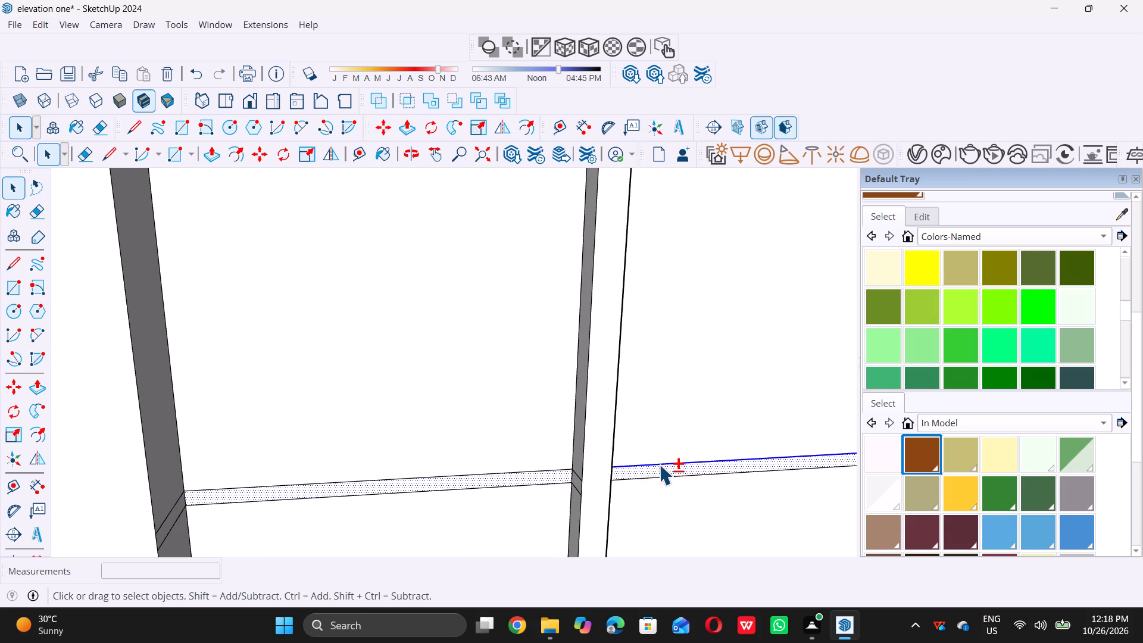
shift+double_click(659, 463)
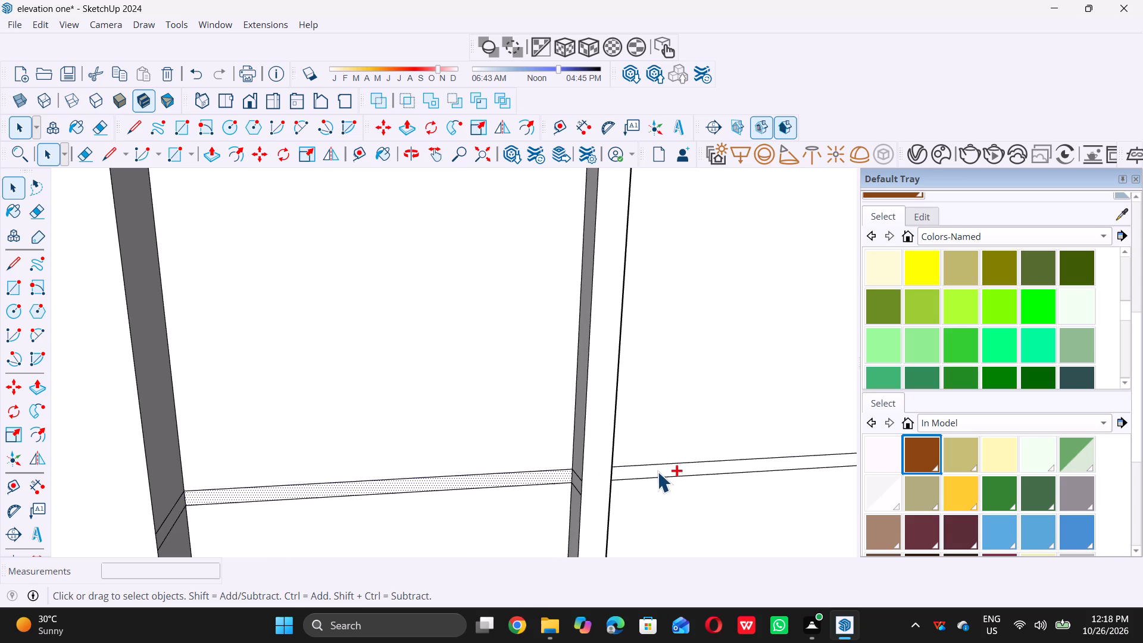
ctrl+click(657, 470)
scroll(639, 480, down, 20)
scroll(639, 480, down, 3)
middle_click(643, 511)
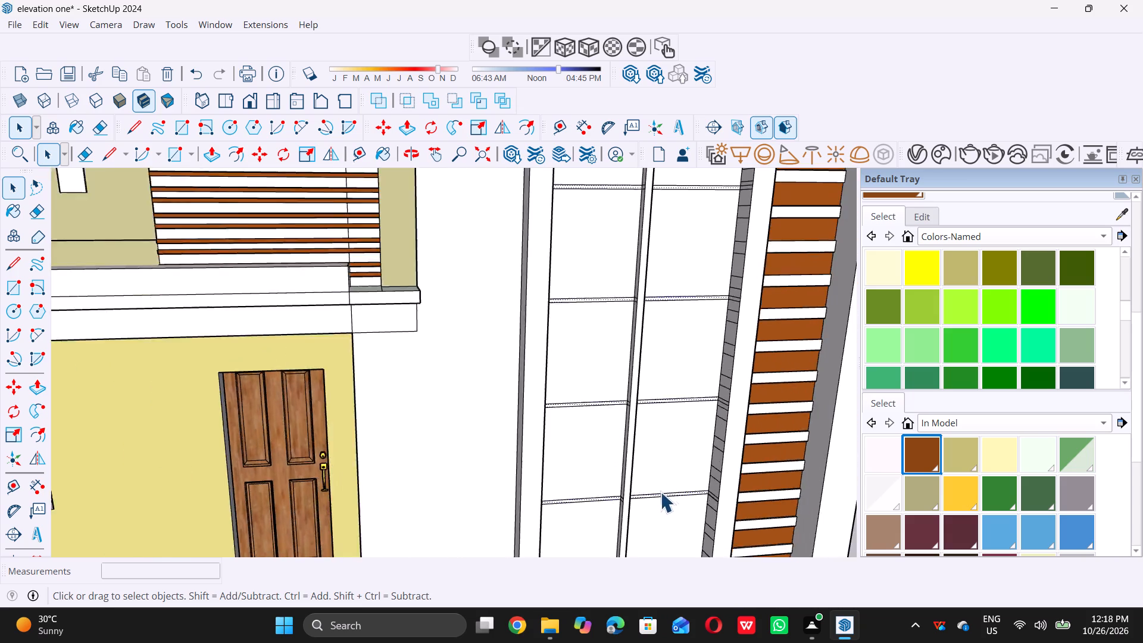
scroll(660, 492, down, 9)
scroll(666, 349, down, 4)
middle_drag(650, 326, 685, 347)
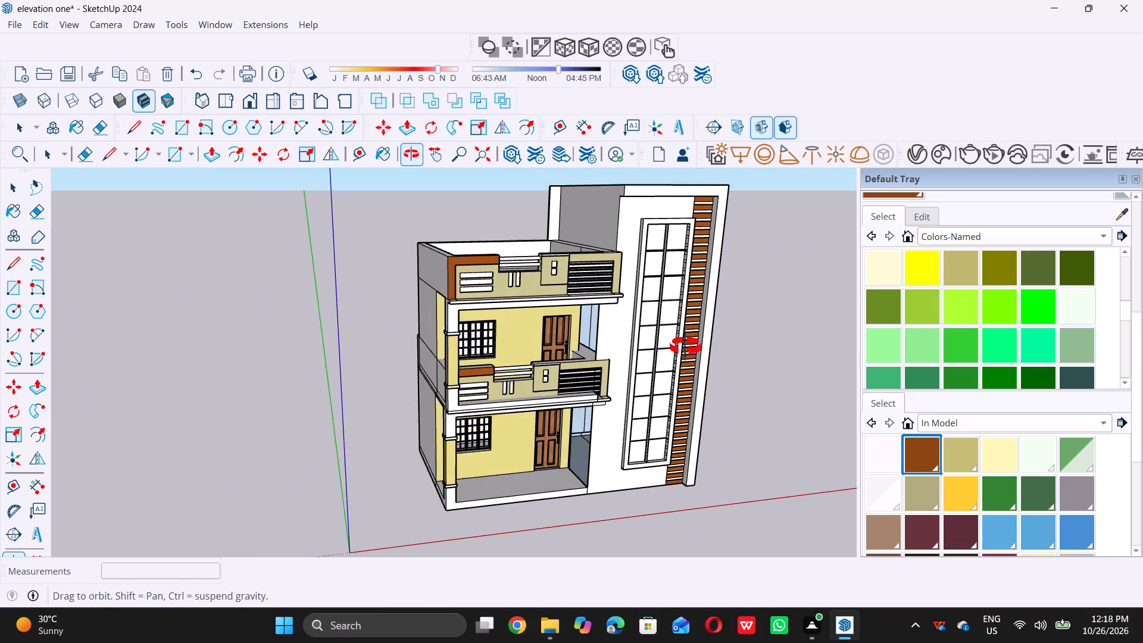
Push/Pull both halves of the third horizontal bar in the tall block's window panel out 2".
middle_drag(685, 347, 691, 350)
scroll(658, 280, up, 20)
scroll(658, 280, up, 1)
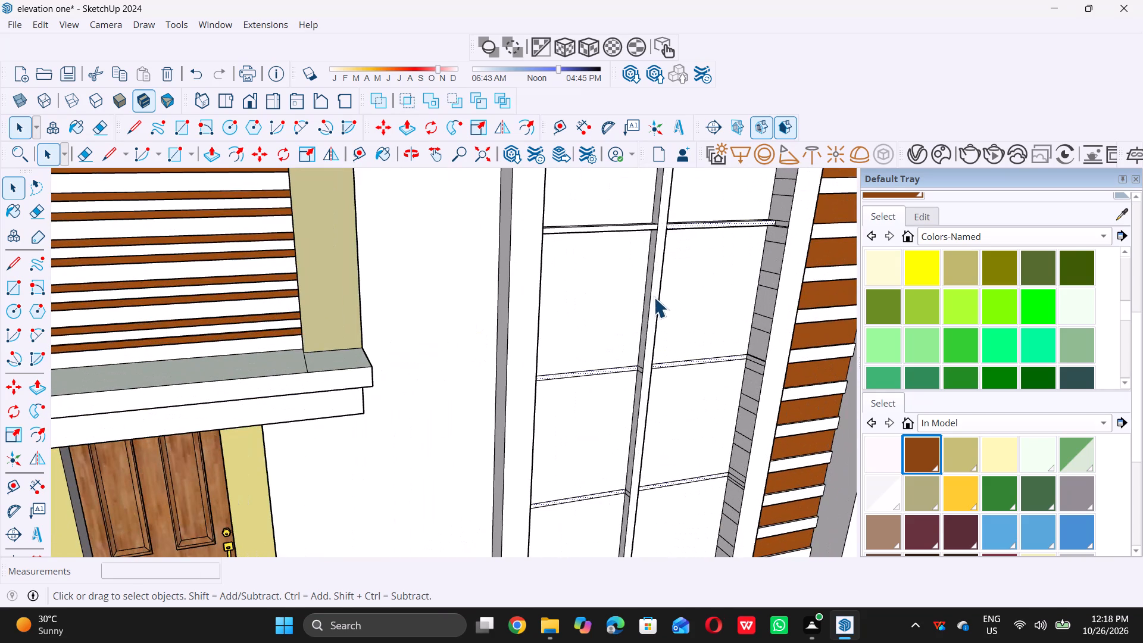
key(p)
scroll(667, 353, up, 10)
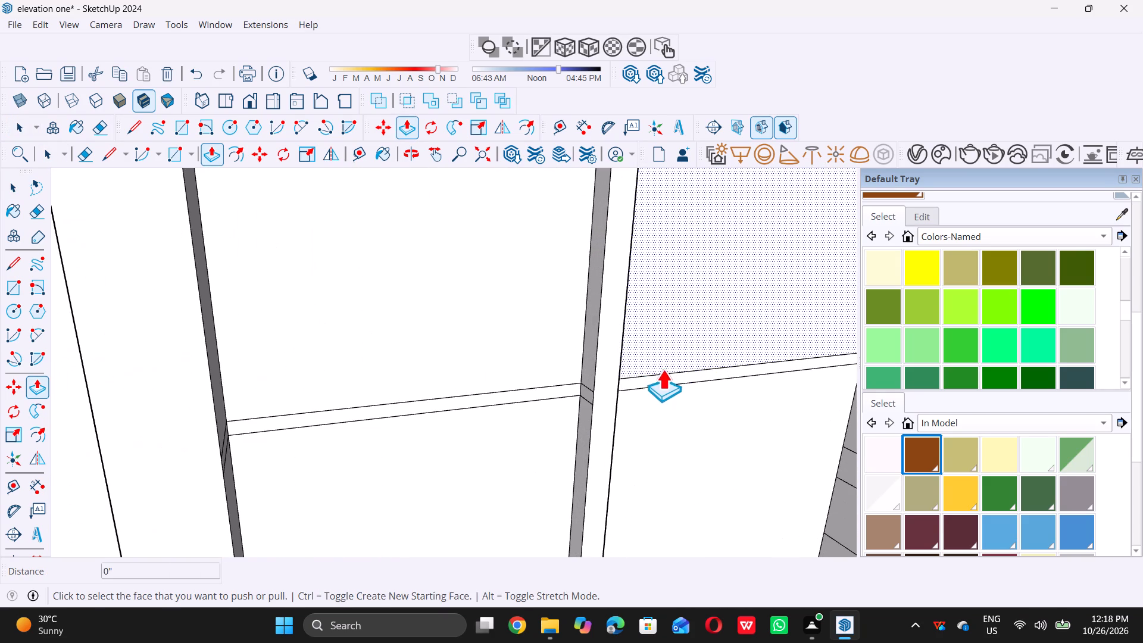
double_click(661, 378)
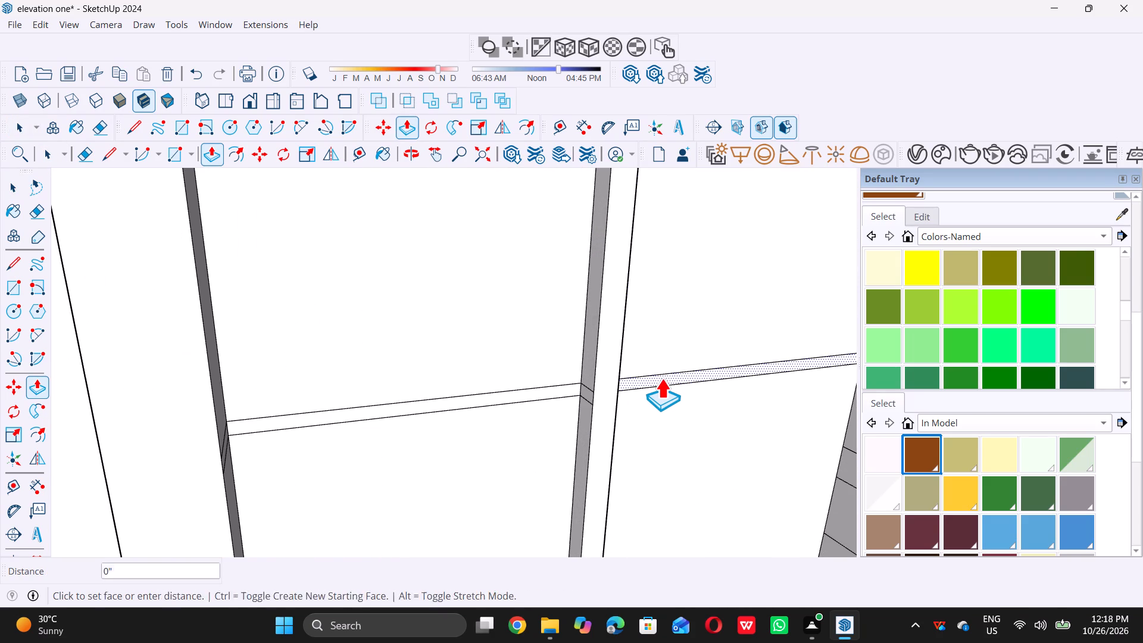
scroll(661, 378, down, 5)
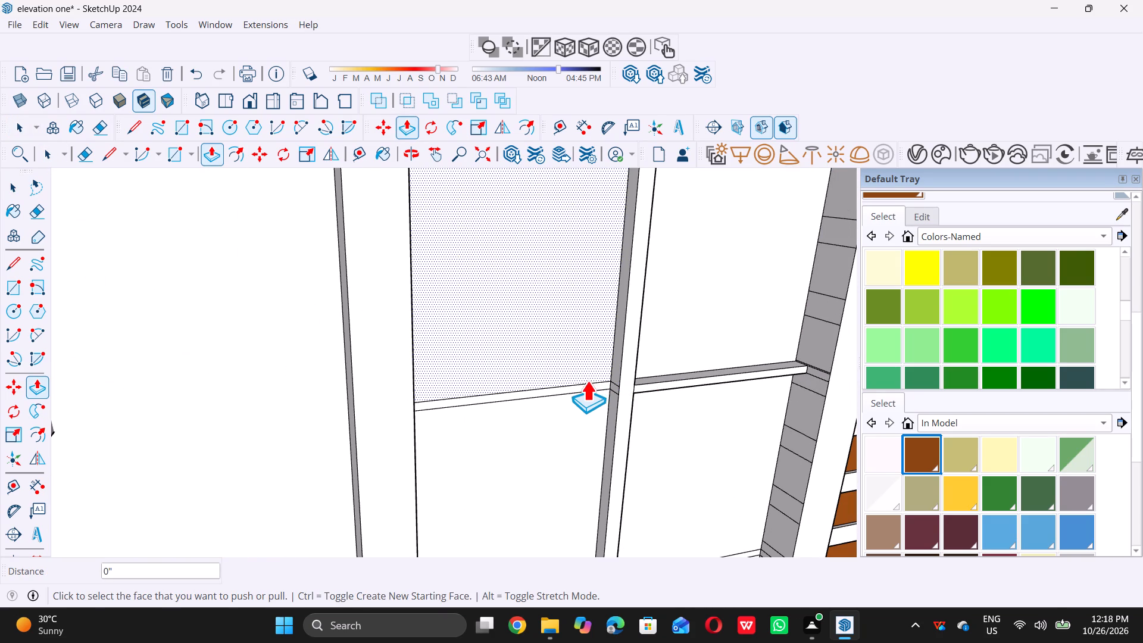
scroll(574, 382, up, 5)
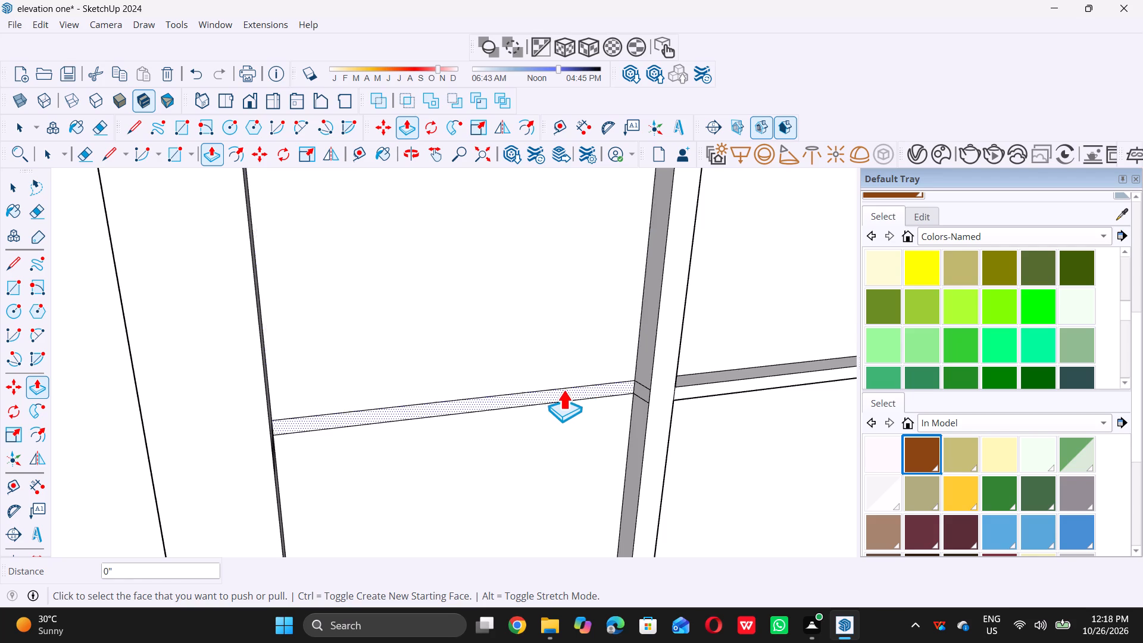
scroll(563, 389, up, 5)
click(570, 394)
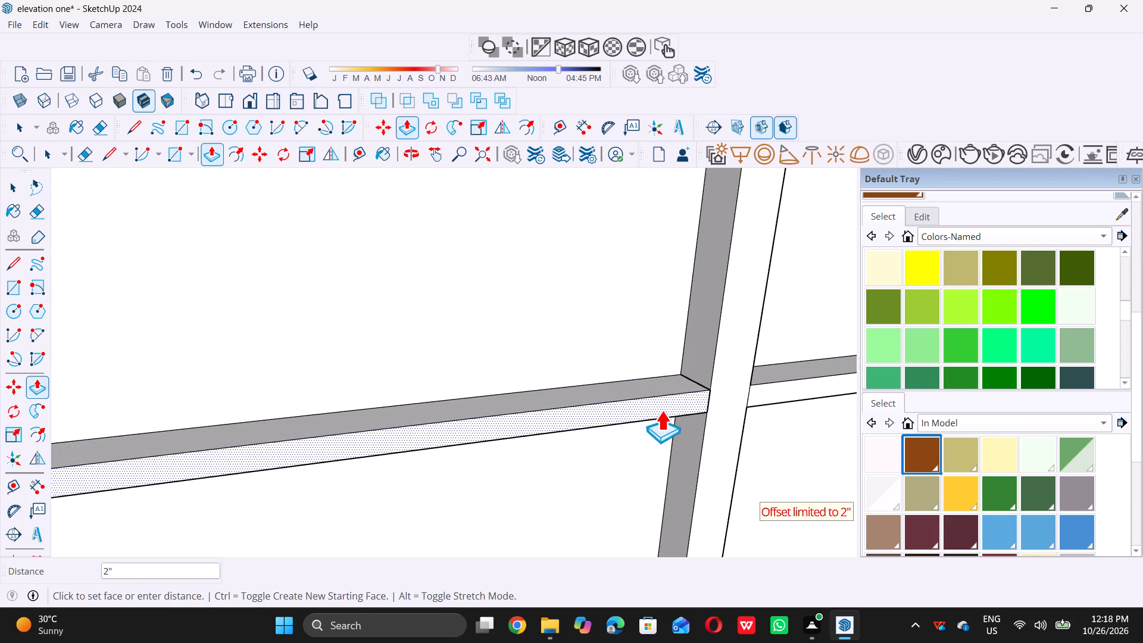
click(759, 387)
Push/Pull both halves of the window panel's fourth horizontal bar out 2", flush with the centre strip.
scroll(667, 363, down, 16)
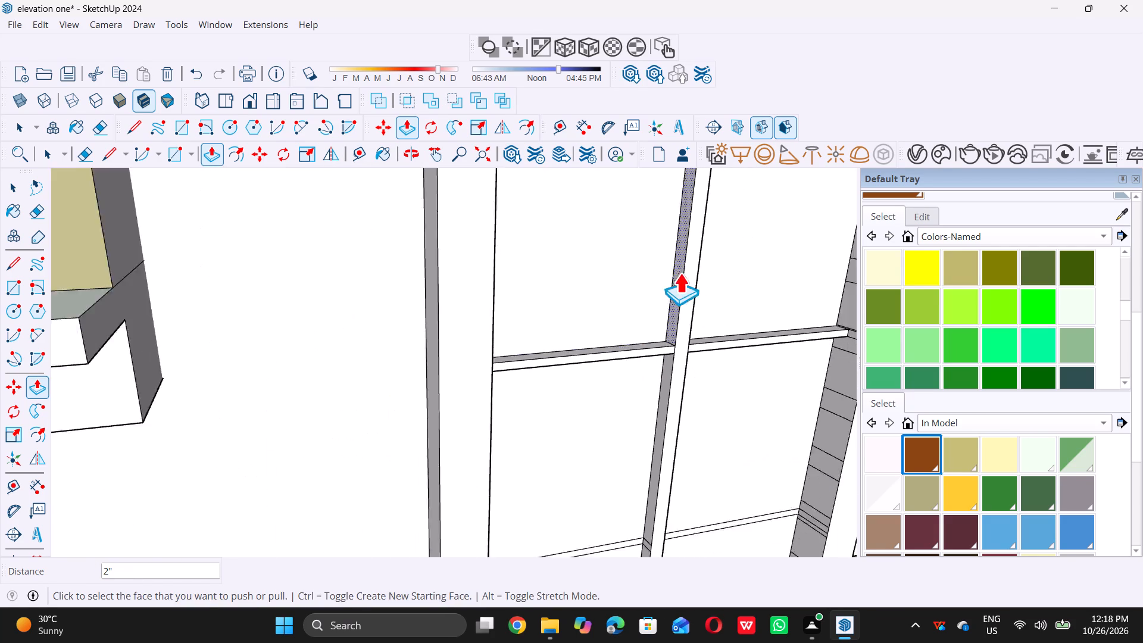
scroll(680, 273, down, 3)
scroll(685, 411, up, 5)
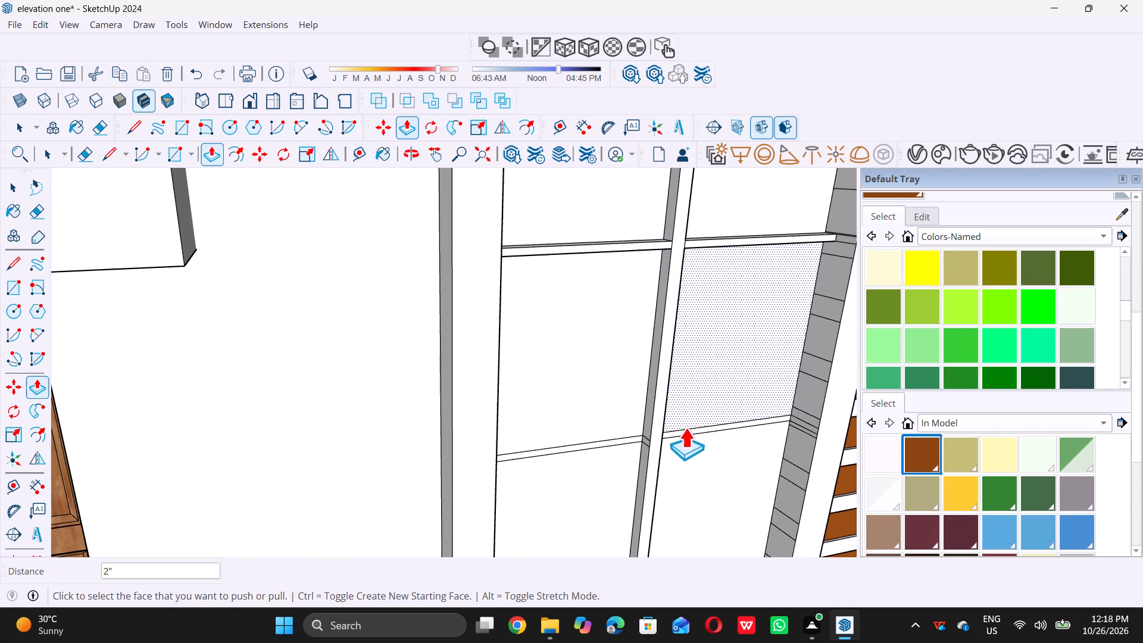
scroll(686, 424, up, 11)
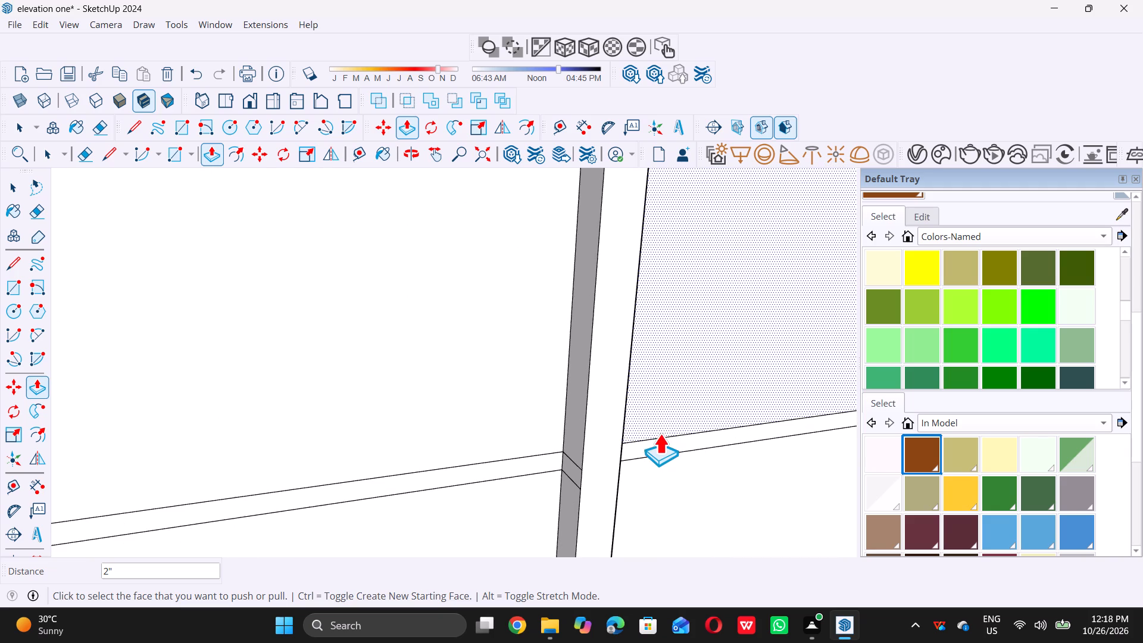
click(651, 446)
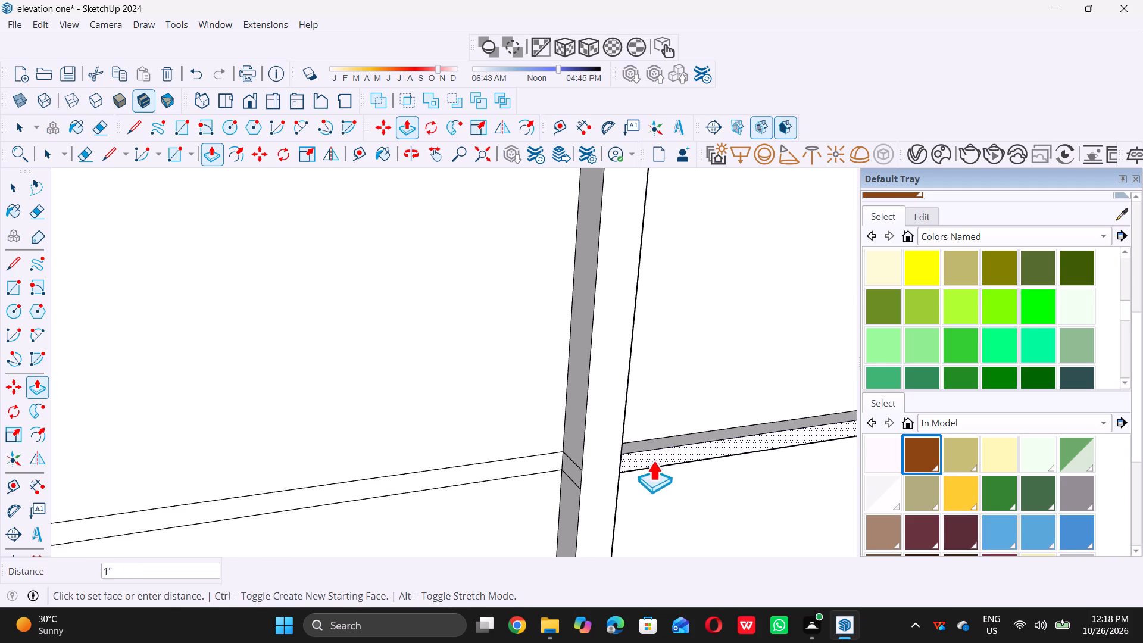
click(634, 511)
click(538, 455)
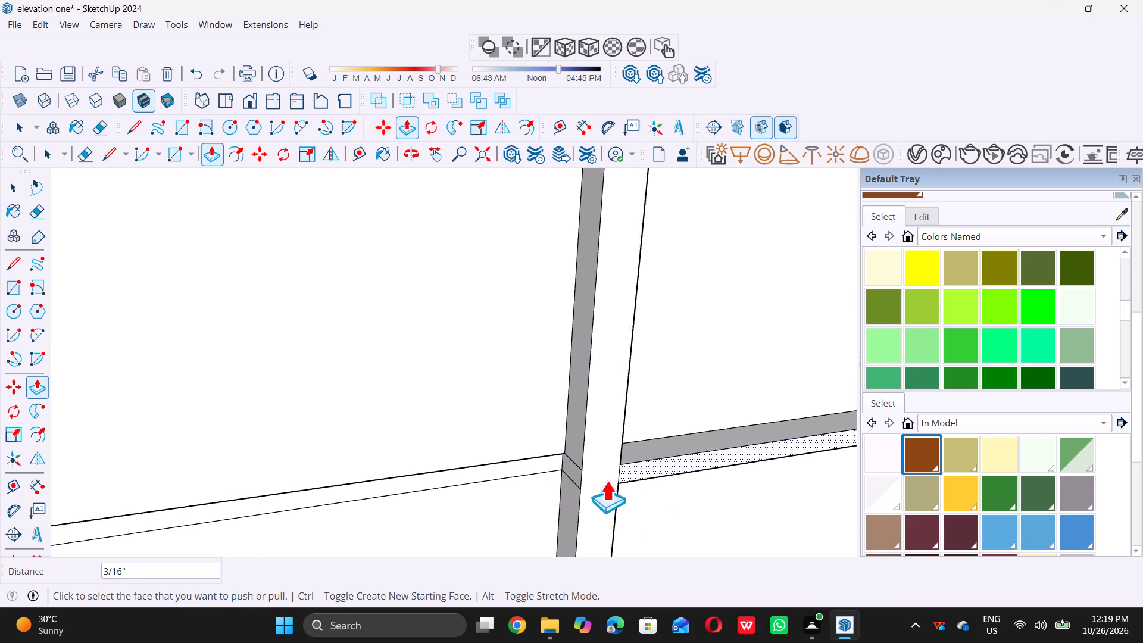
key(space)
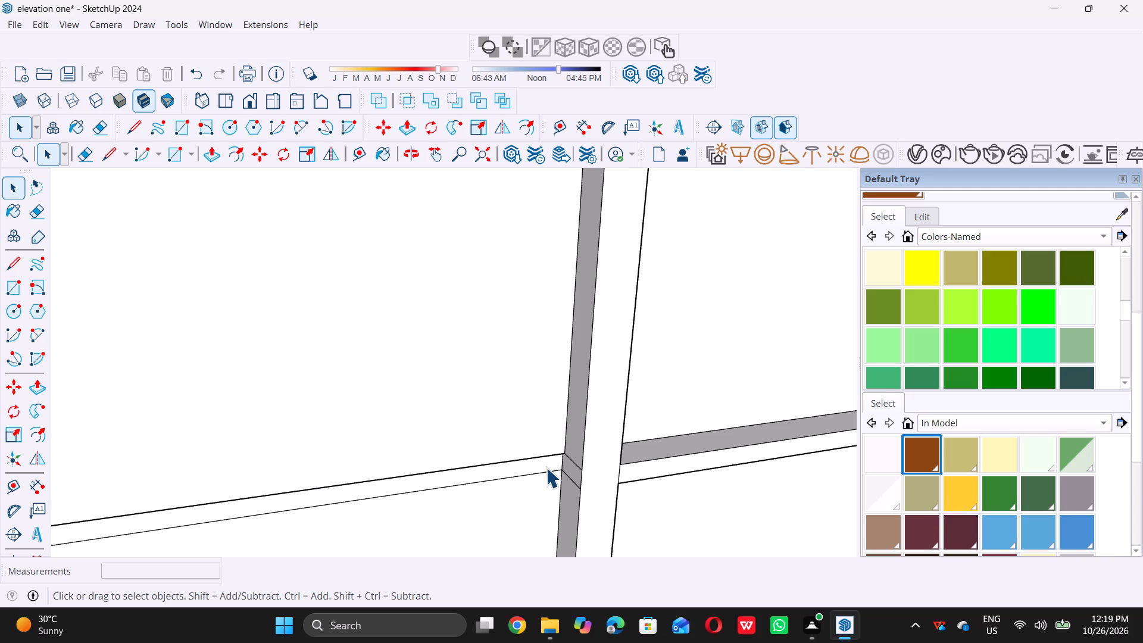
key(p)
click(549, 458)
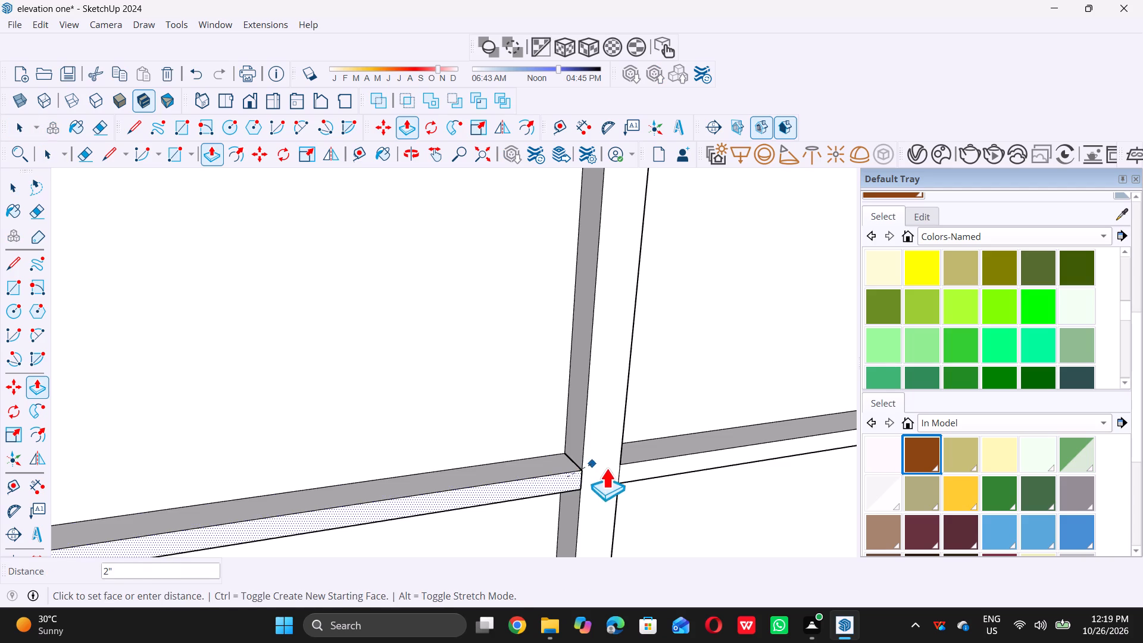
click(620, 467)
Push/Pull both halves of the window panel's fifth horizontal bar out 2", flush with the centre strip.
scroll(586, 455, down, 20)
scroll(586, 455, down, 8)
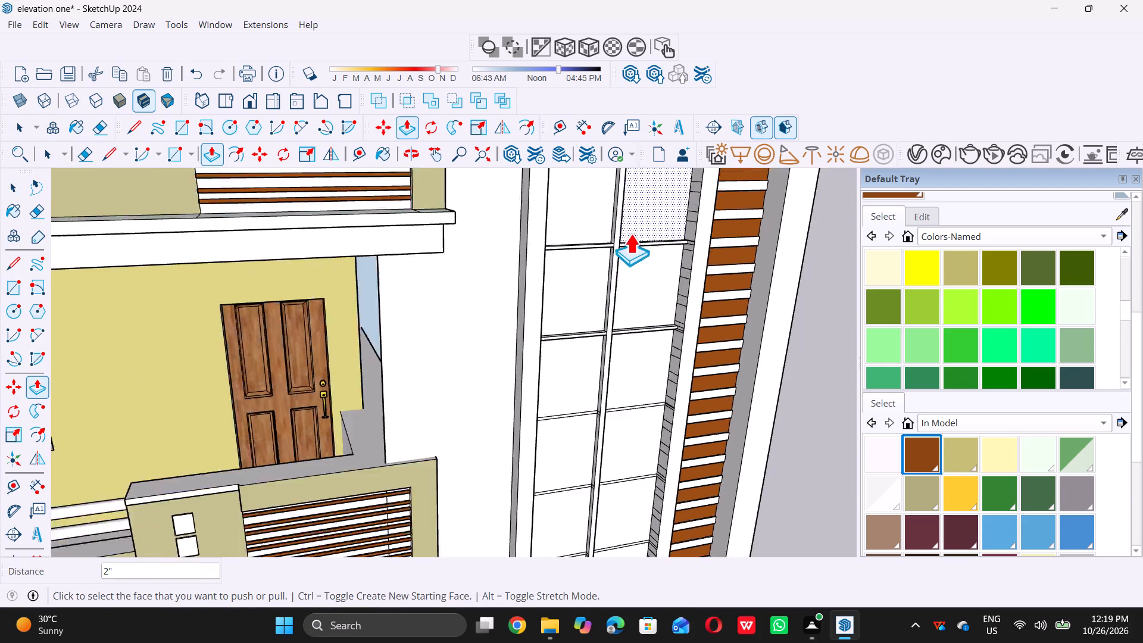
scroll(623, 358, up, 20)
scroll(623, 358, up, 10)
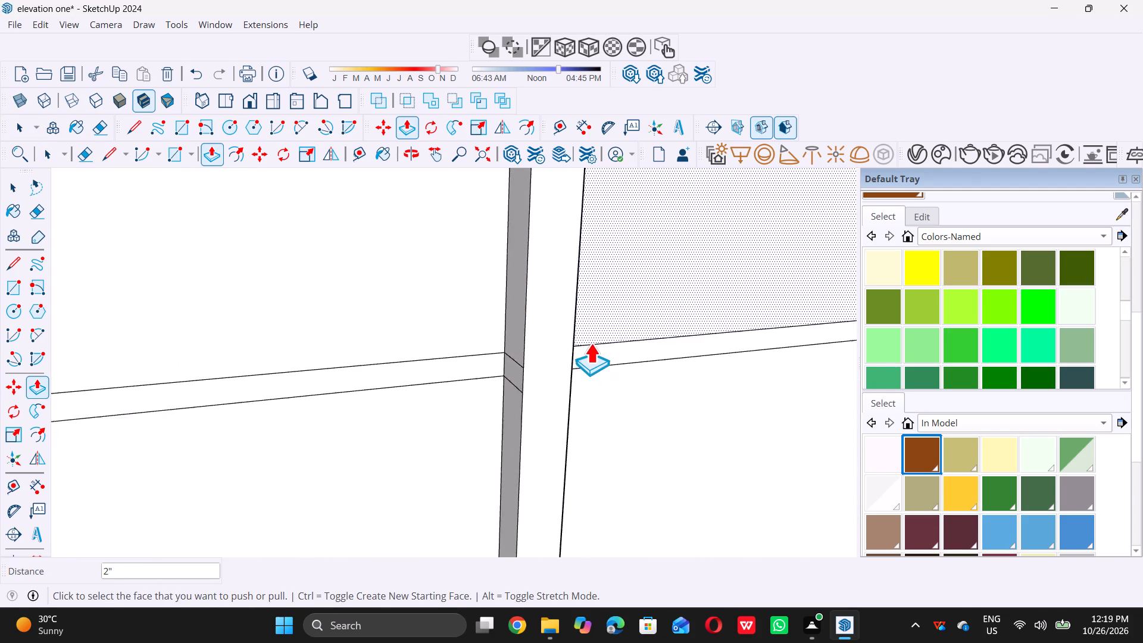
click(594, 355)
click(540, 374)
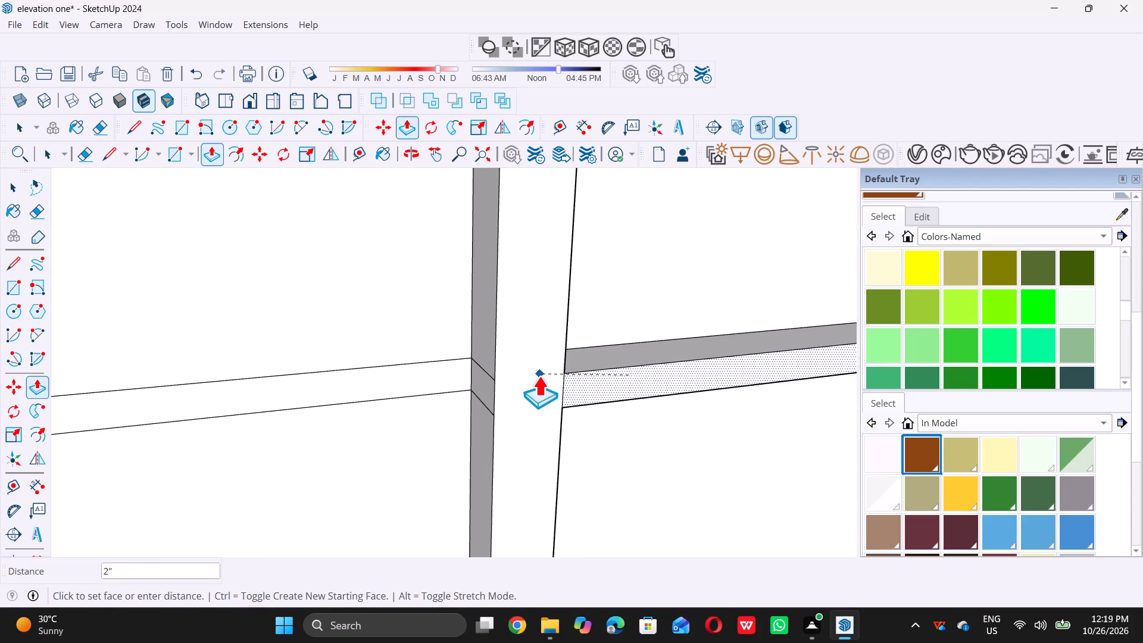
click(446, 372)
click(507, 398)
Push/Pull both halves of the window panel's sixth horizontal bar out 2", flush with the centre strip.
scroll(530, 369, down, 3)
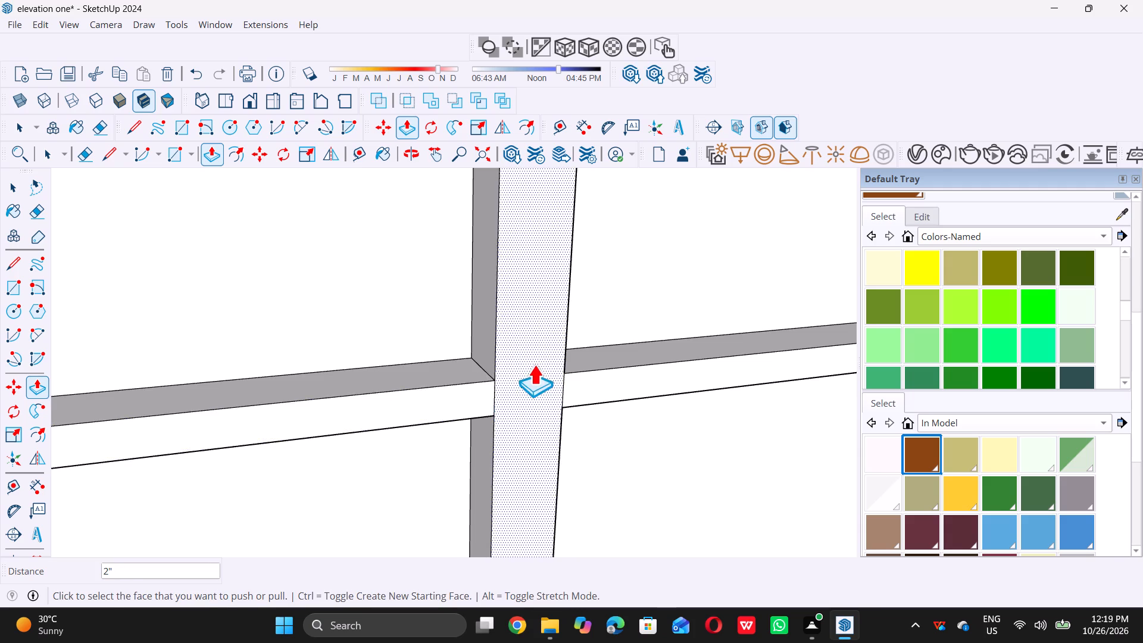
scroll(534, 364, down, 20)
scroll(534, 364, down, 1)
scroll(532, 448, up, 4)
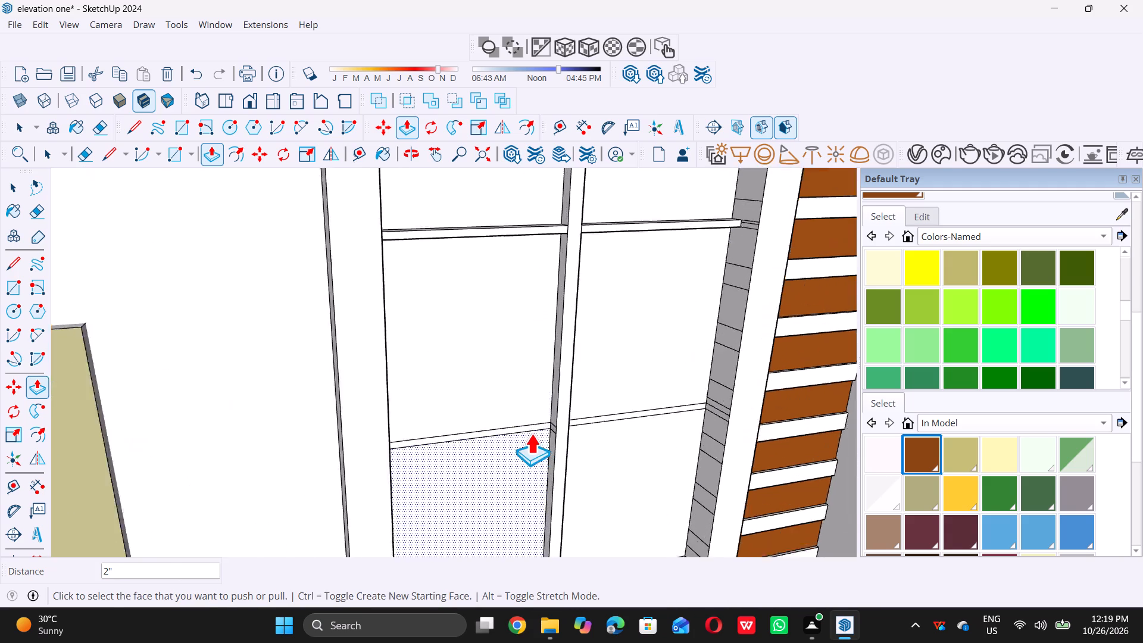
scroll(531, 433, up, 6)
click(545, 422)
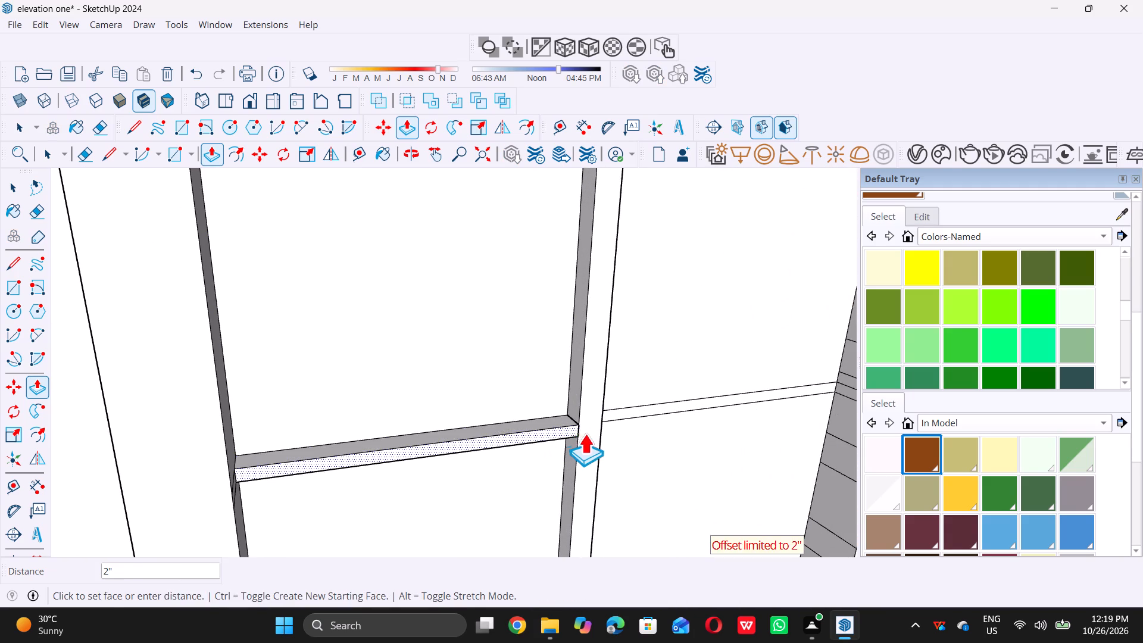
click(585, 433)
click(616, 410)
click(580, 427)
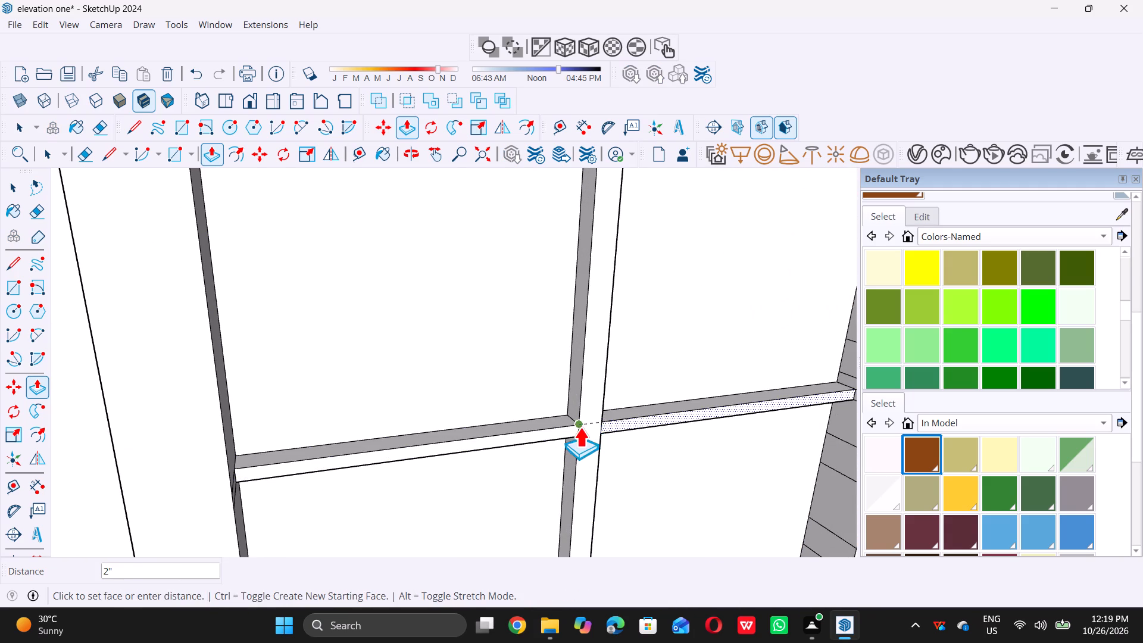
Push/Pull both halves of the window panel's seventh horizontal bar out 2", flush with the centre strip.
scroll(584, 415, down, 20)
scroll(584, 415, down, 3)
scroll(598, 251, up, 2)
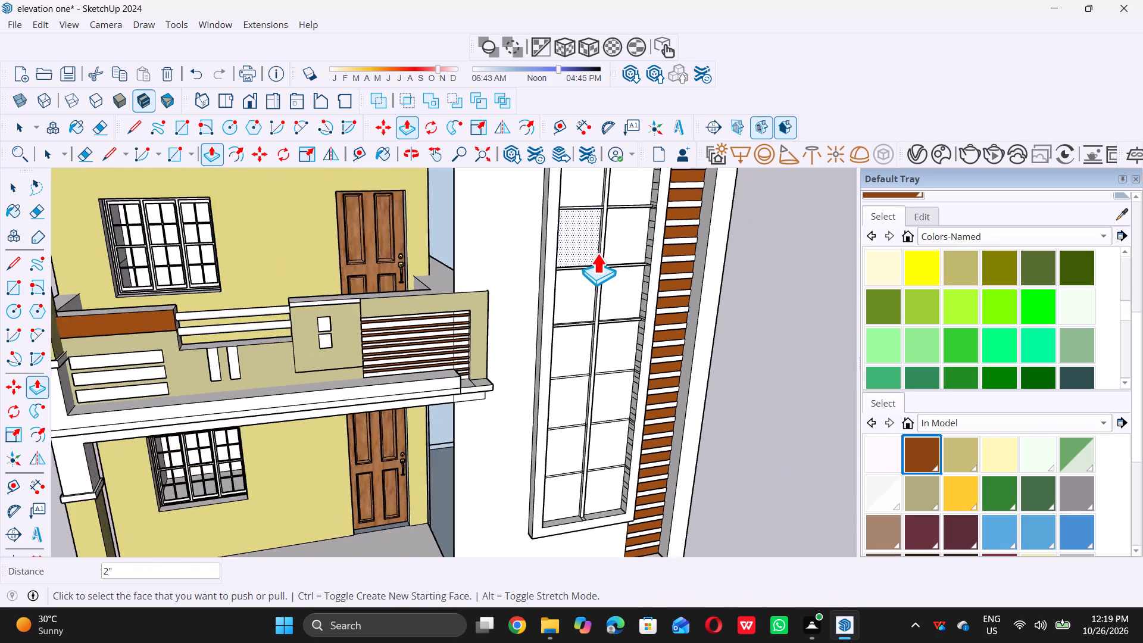
scroll(597, 253, up, 12)
scroll(592, 283, down, 18)
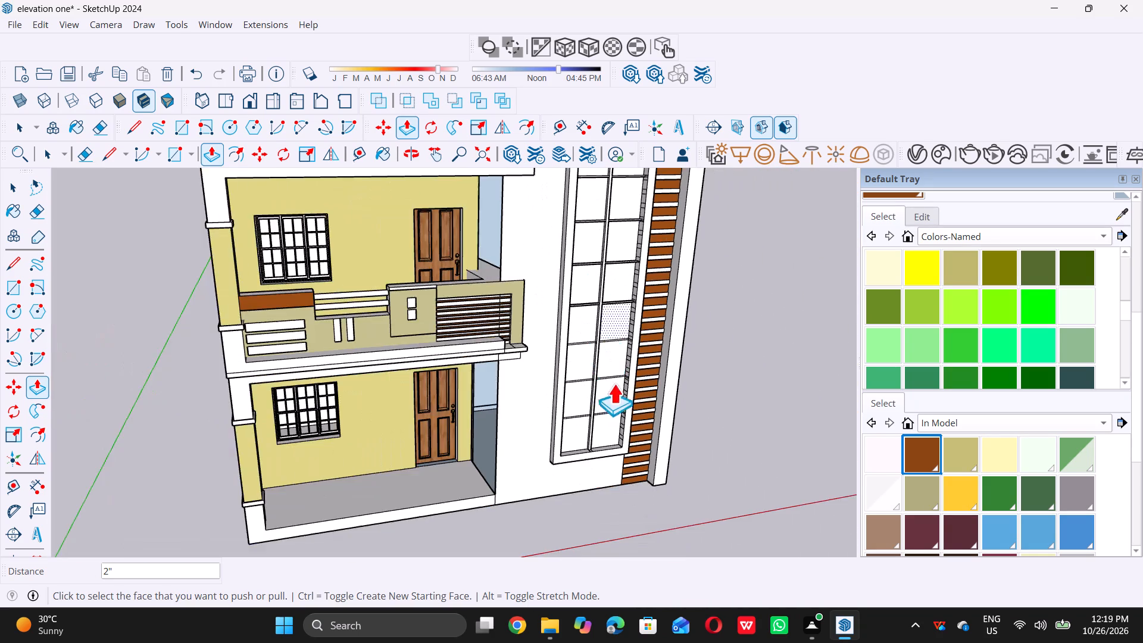
scroll(606, 382, up, 5)
scroll(598, 323, up, 19)
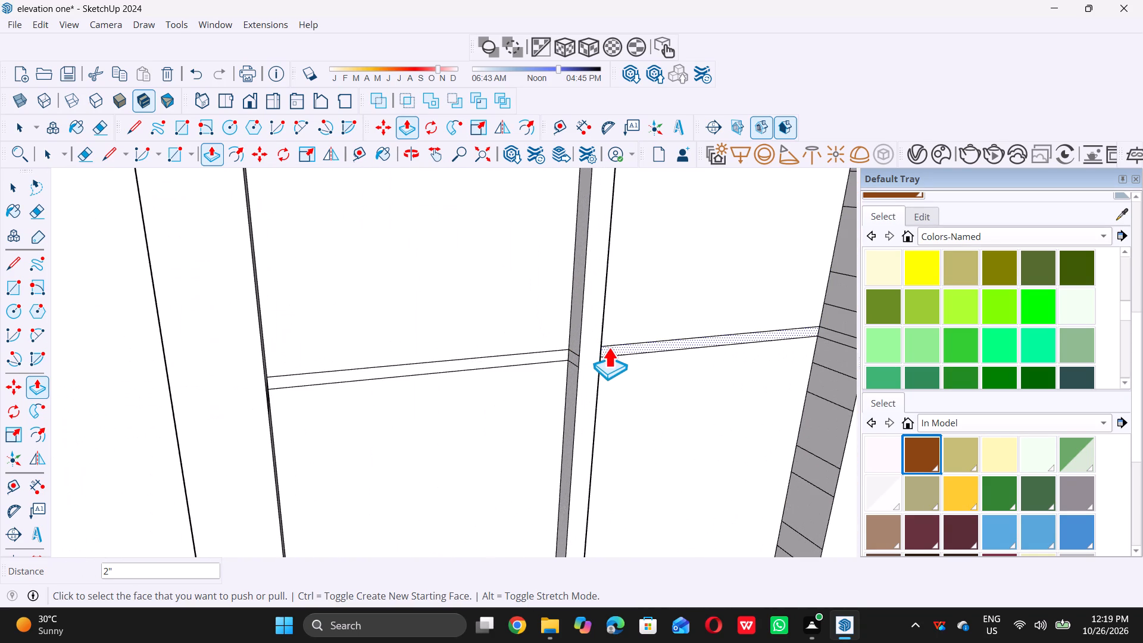
click(617, 347)
click(582, 358)
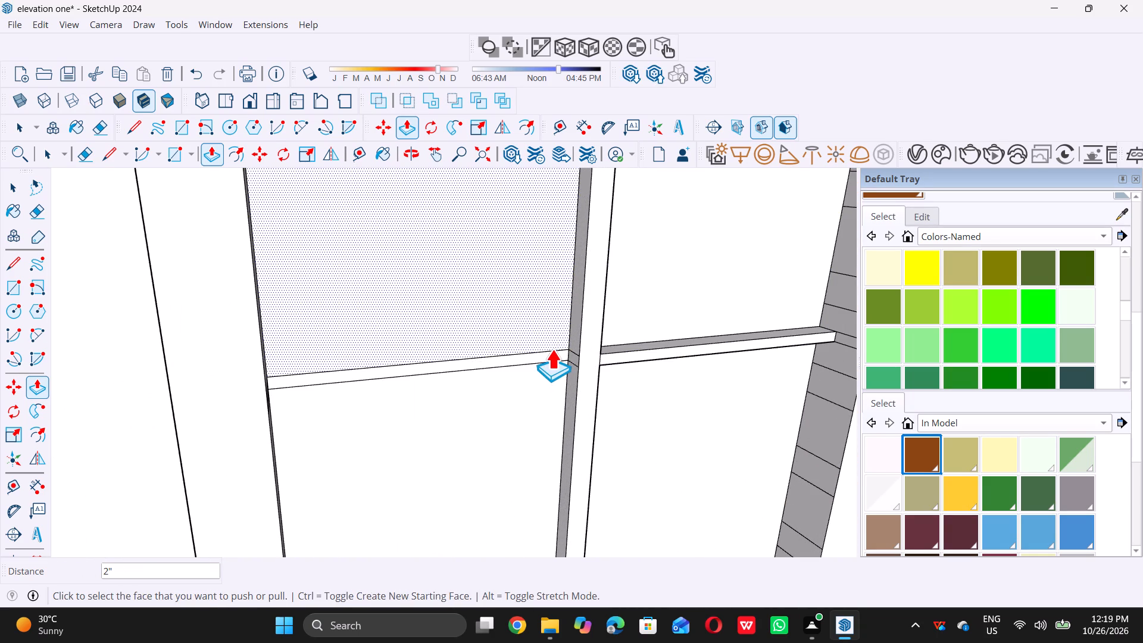
click(552, 356)
click(594, 359)
Push/Pull both halves of the window panel's eighth horizontal bar out 2", flush with the centre strip.
scroll(579, 342, down, 8)
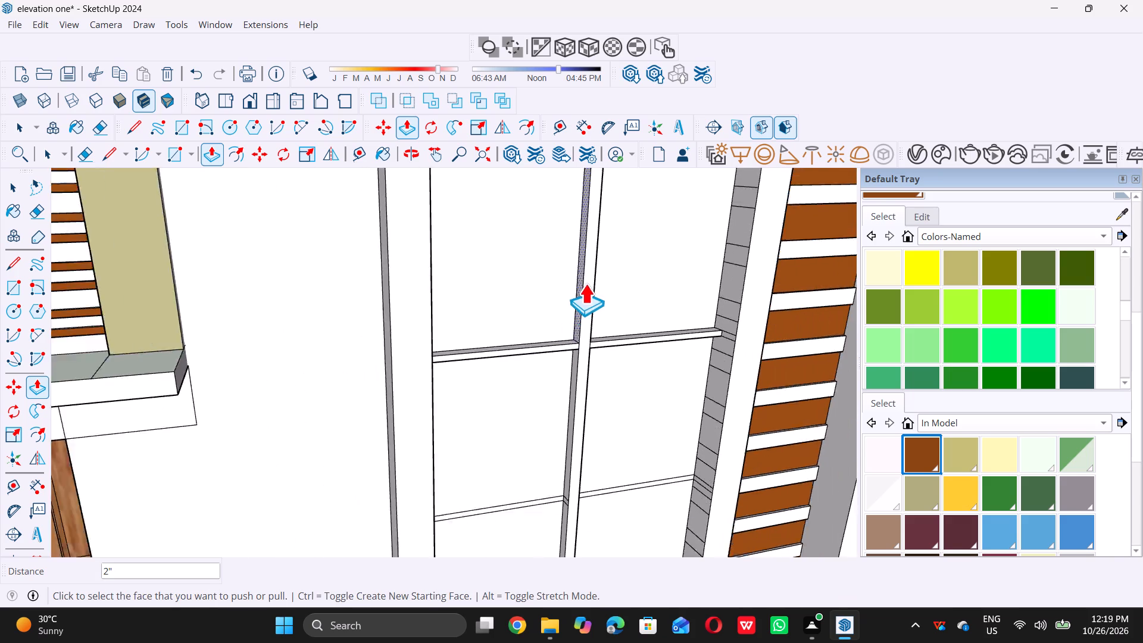
scroll(585, 283, down, 9)
scroll(580, 386, up, 11)
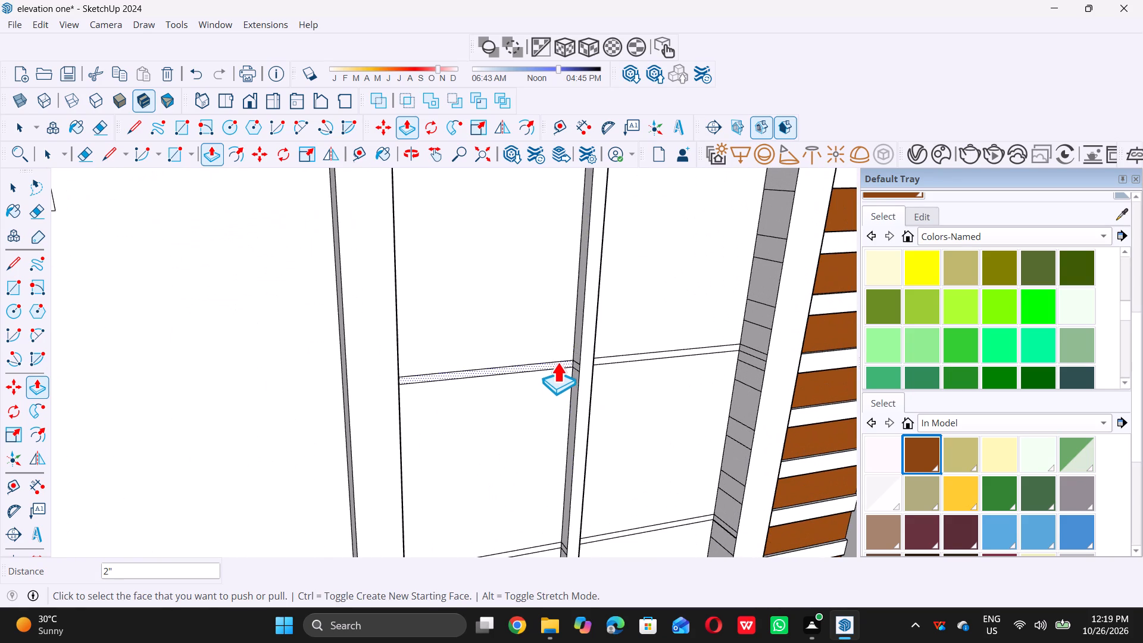
click(557, 366)
click(585, 371)
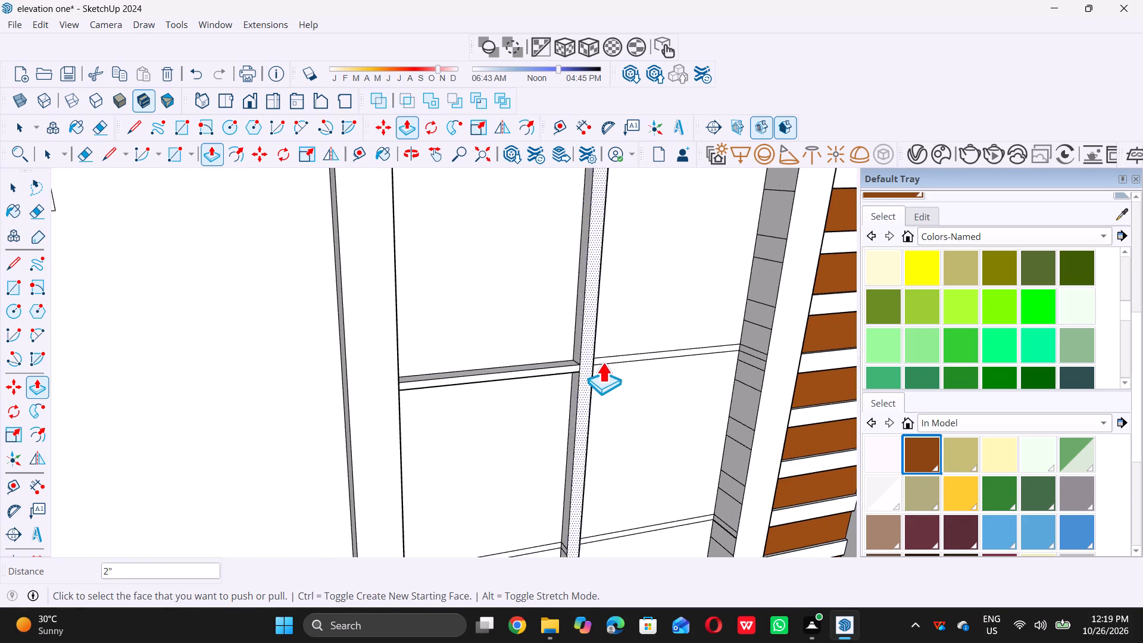
click(606, 361)
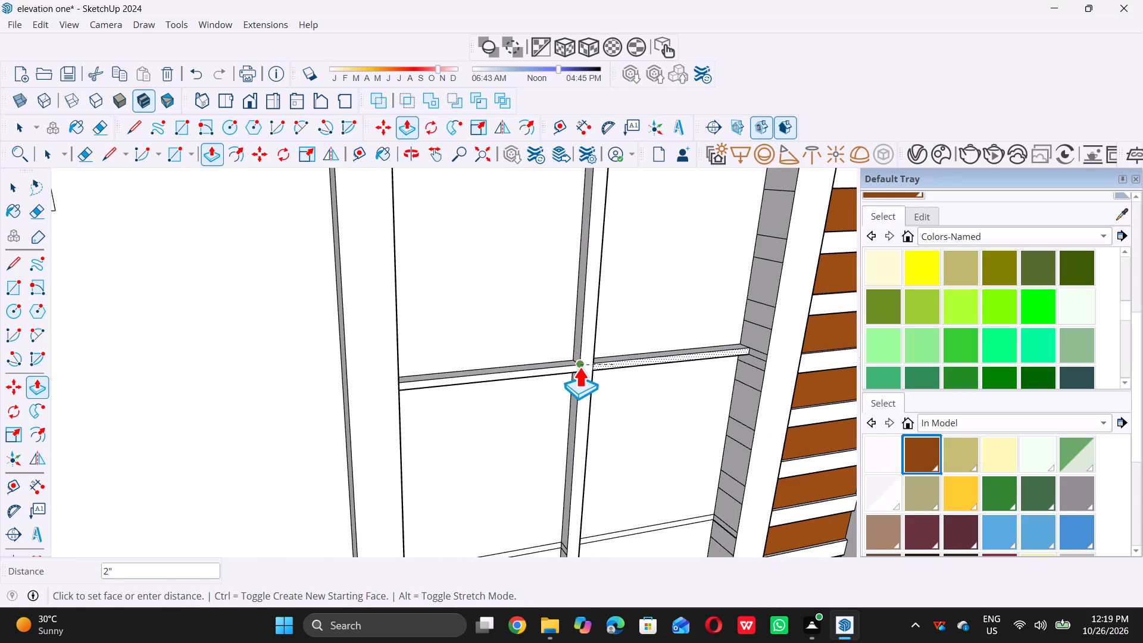
click(579, 367)
Push/Pull both halves of the window panel's lowest horizontal bar out 2", flush with the centre strip.
scroll(585, 361, down, 10)
scroll(584, 398, up, 19)
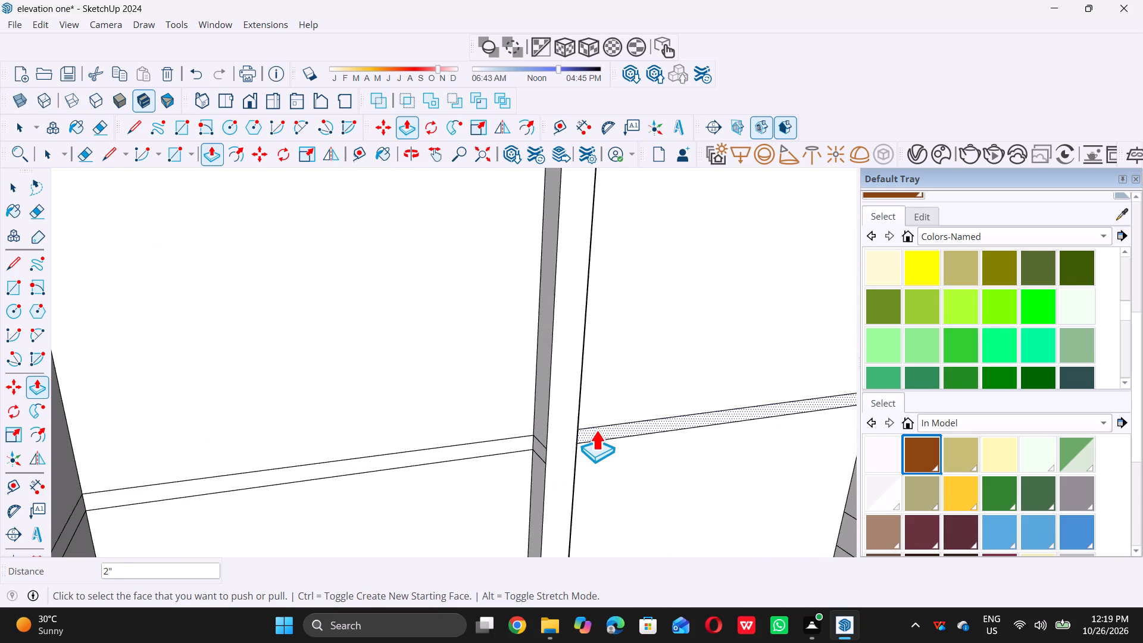
click(596, 430)
click(554, 443)
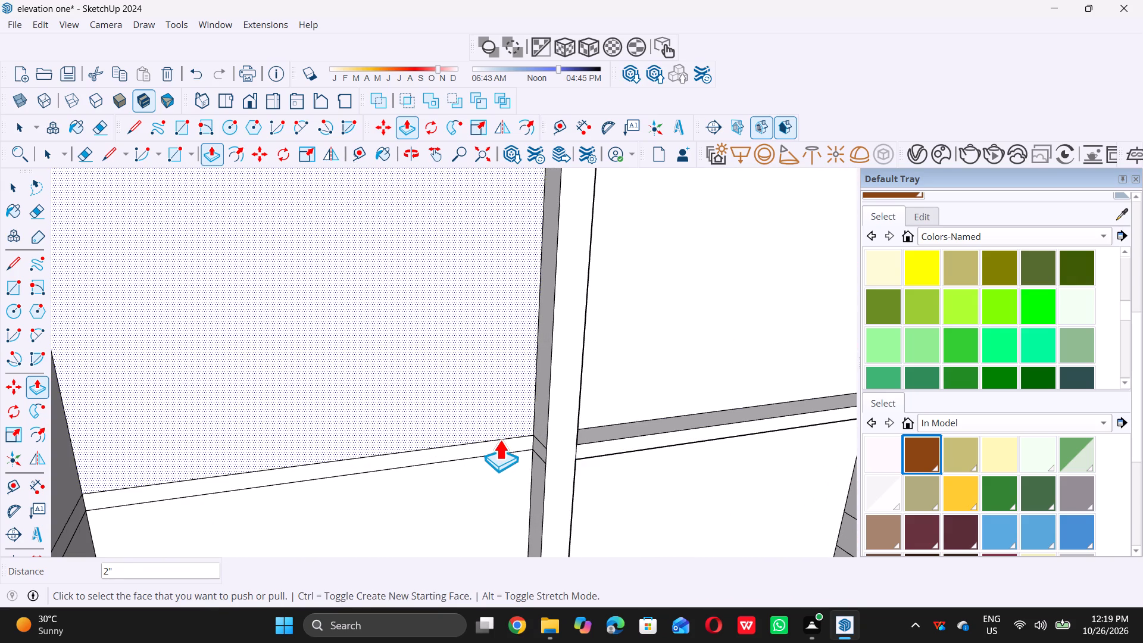
click(500, 442)
click(551, 456)
scroll(493, 432, down, 7)
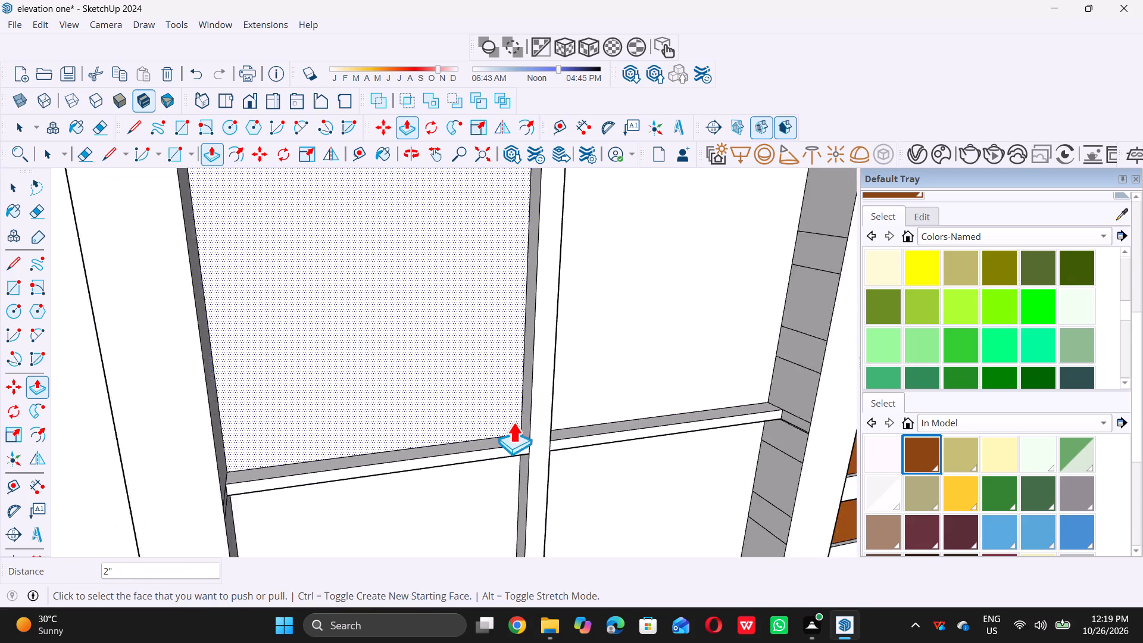
scroll(513, 422, down, 16)
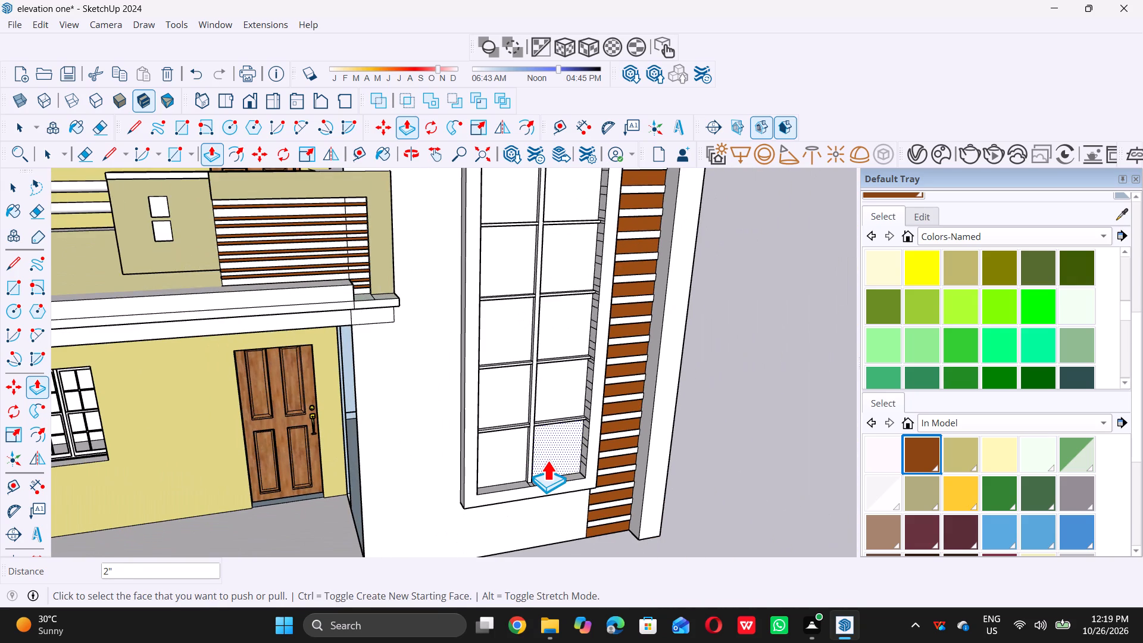
key(space)
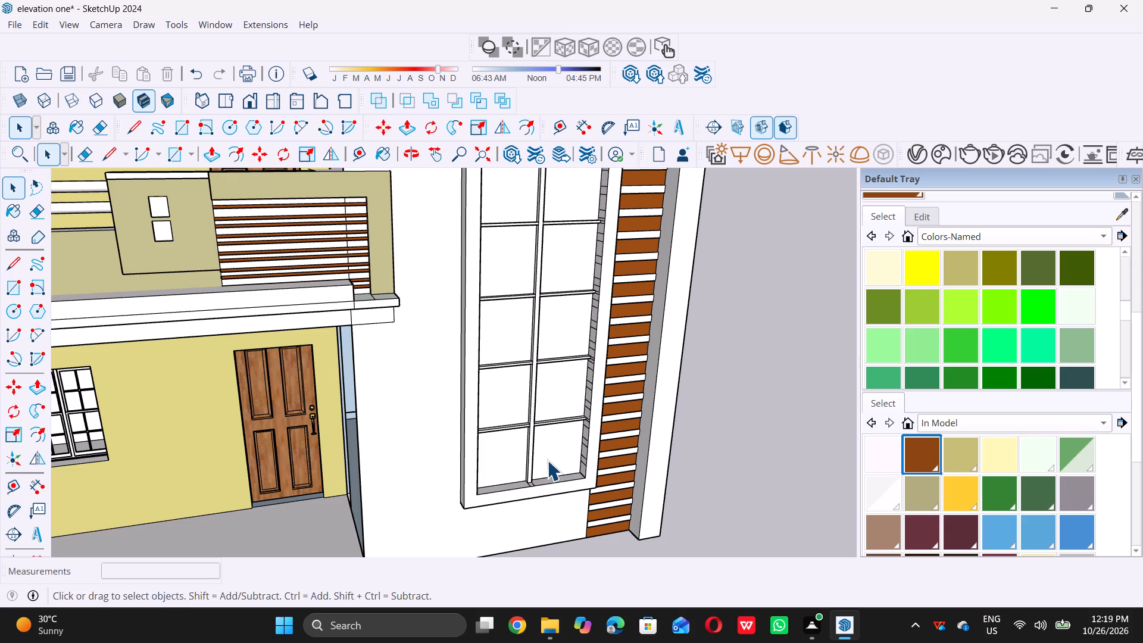
key(space)
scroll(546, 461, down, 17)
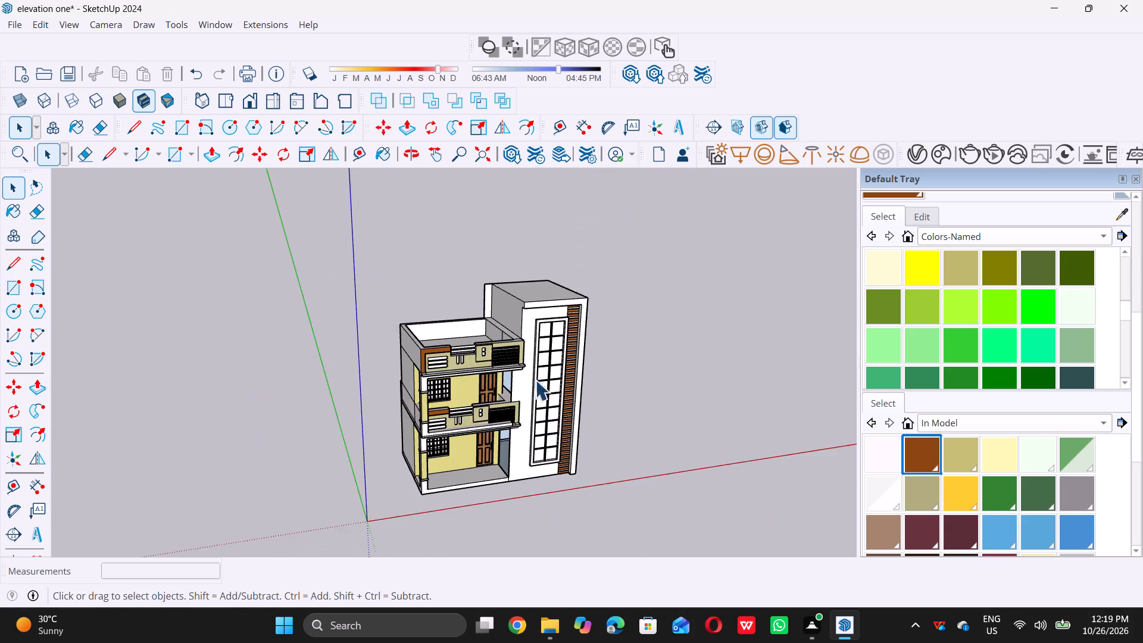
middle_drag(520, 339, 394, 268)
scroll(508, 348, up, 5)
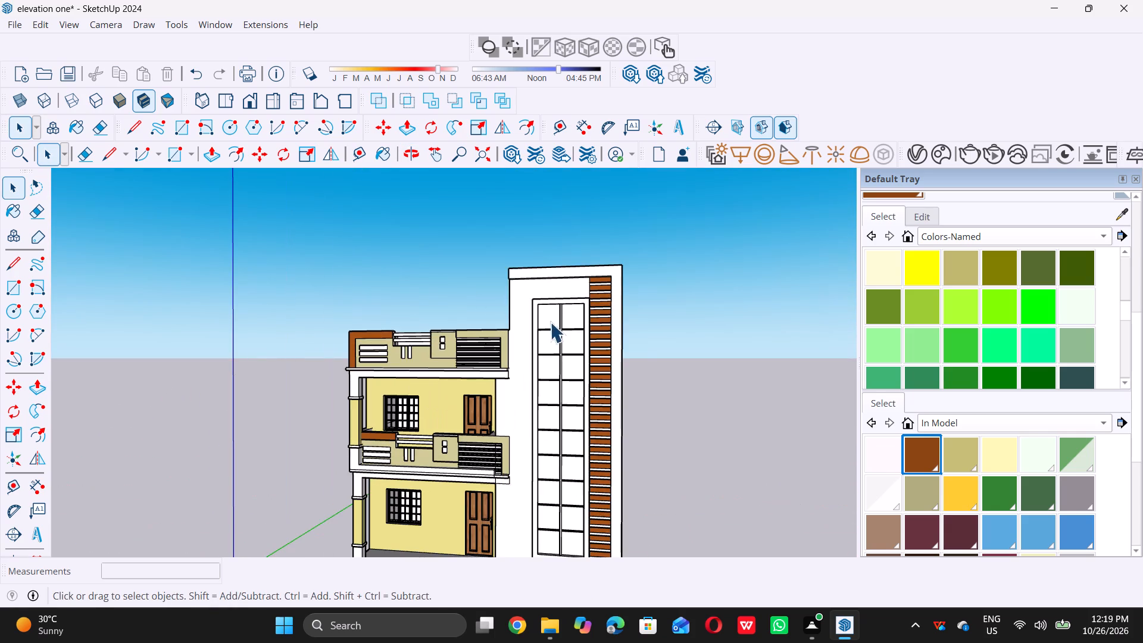
Draw a rectangle about 2' 1 5/8" by 2' 5 1/4" over the window panel's top-left pane.
middle_drag(541, 316, 416, 304)
scroll(421, 307, up, 1)
scroll(526, 328, up, 11)
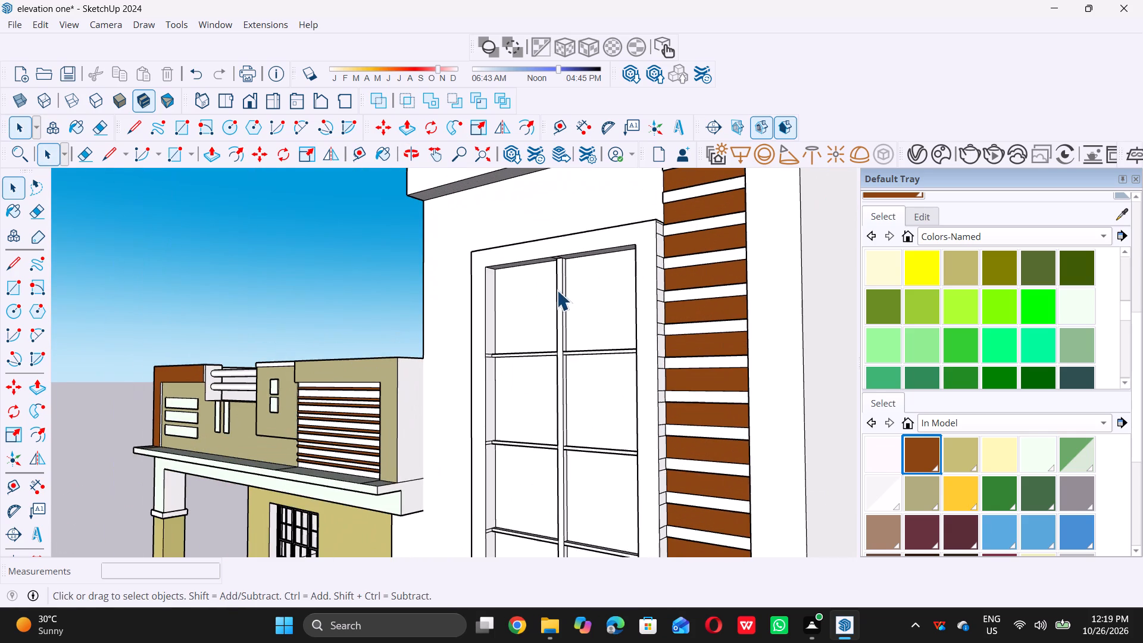
middle_drag(521, 294, 605, 316)
scroll(577, 274, up, 12)
scroll(500, 280, down, 5)
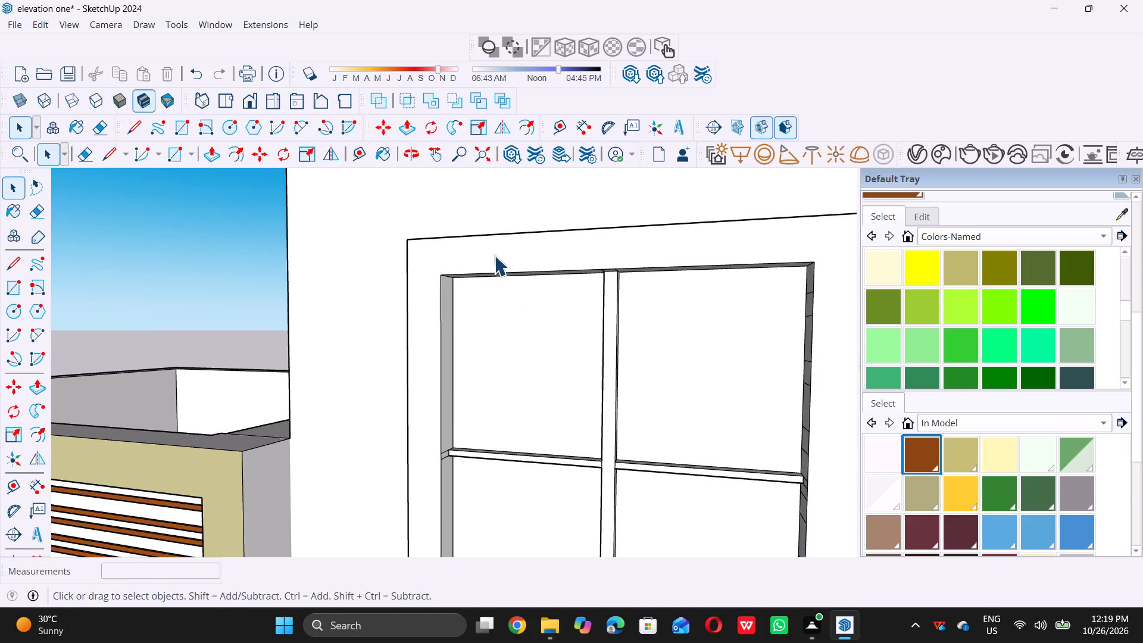
scroll(497, 277, down, 1)
middle_drag(499, 278, 464, 244)
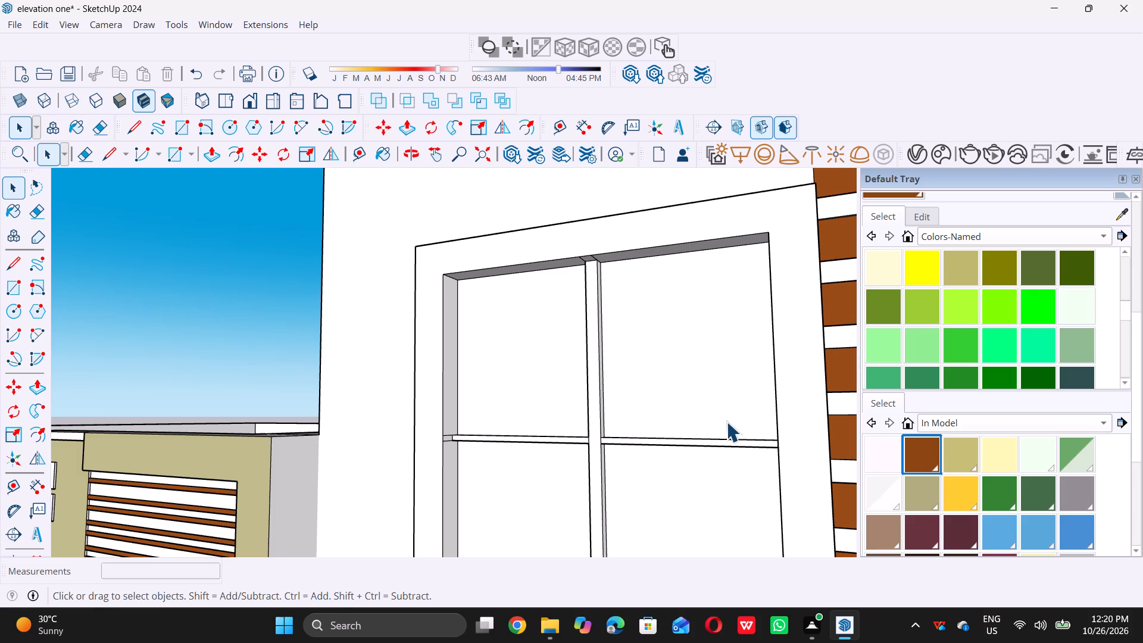
scroll(551, 414, down, 4)
middle_drag(510, 383, 541, 396)
scroll(573, 369, up, 2)
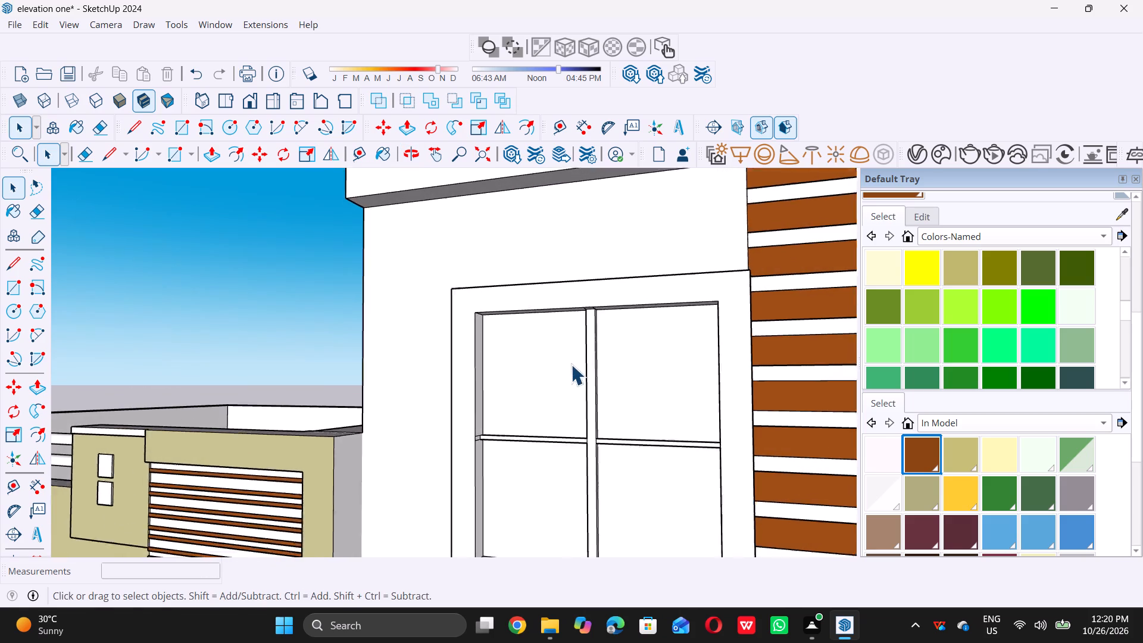
scroll(571, 364, up, 8)
key(r)
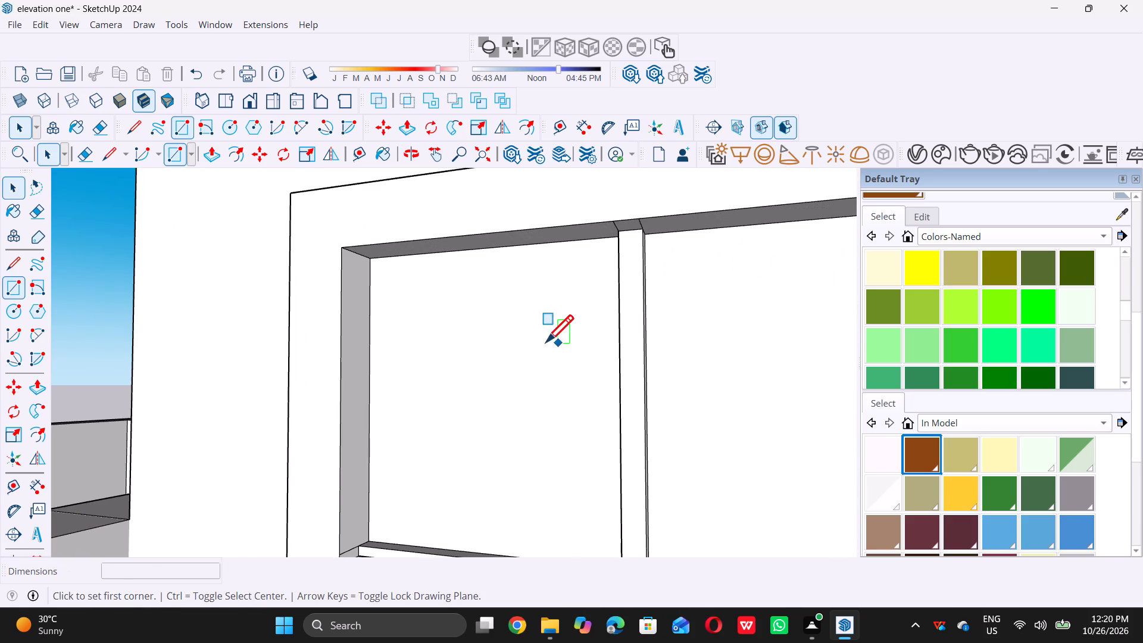
click(370, 256)
scroll(370, 256, down, 6)
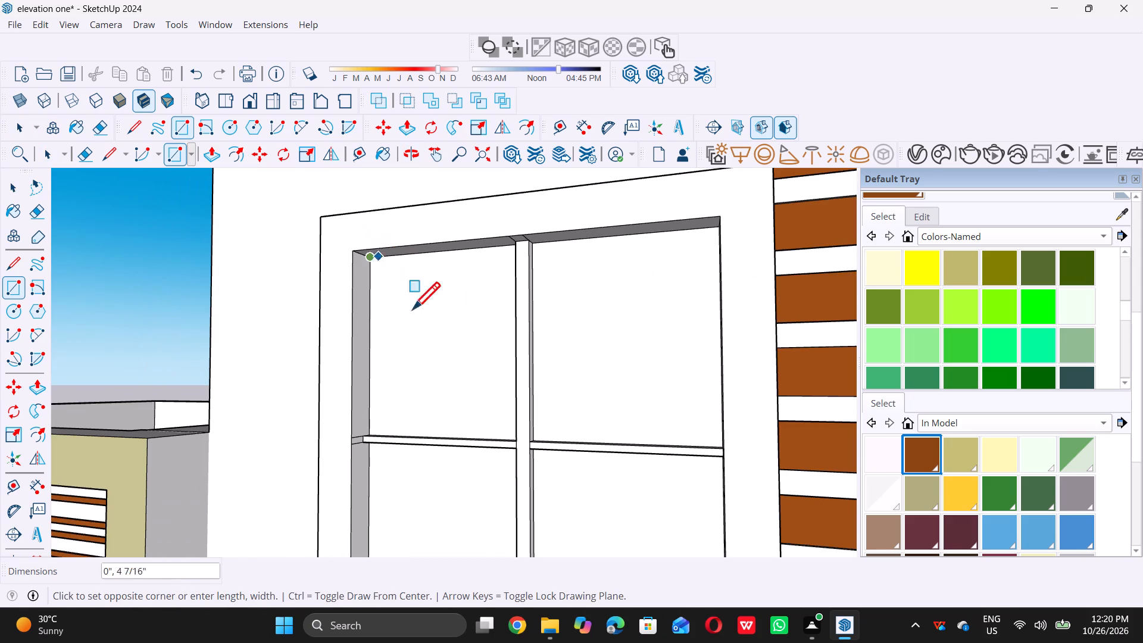
click(514, 442)
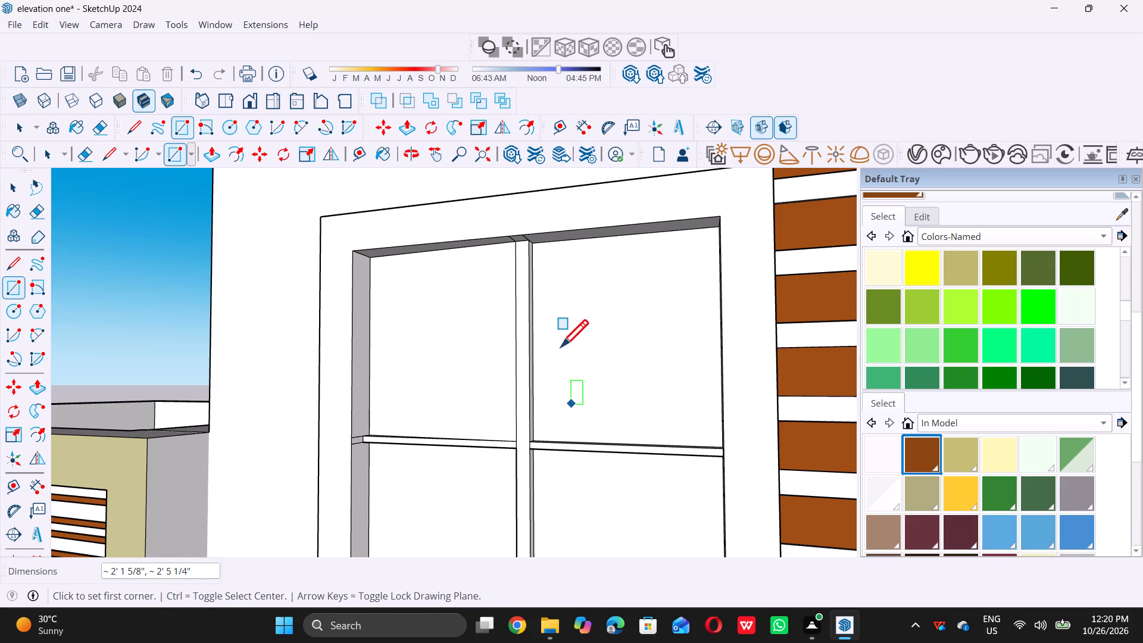
Draw a rectangle about 2' 4 13/16" by 2' 1 3/4" over the window panel's top-right pane.
click(532, 242)
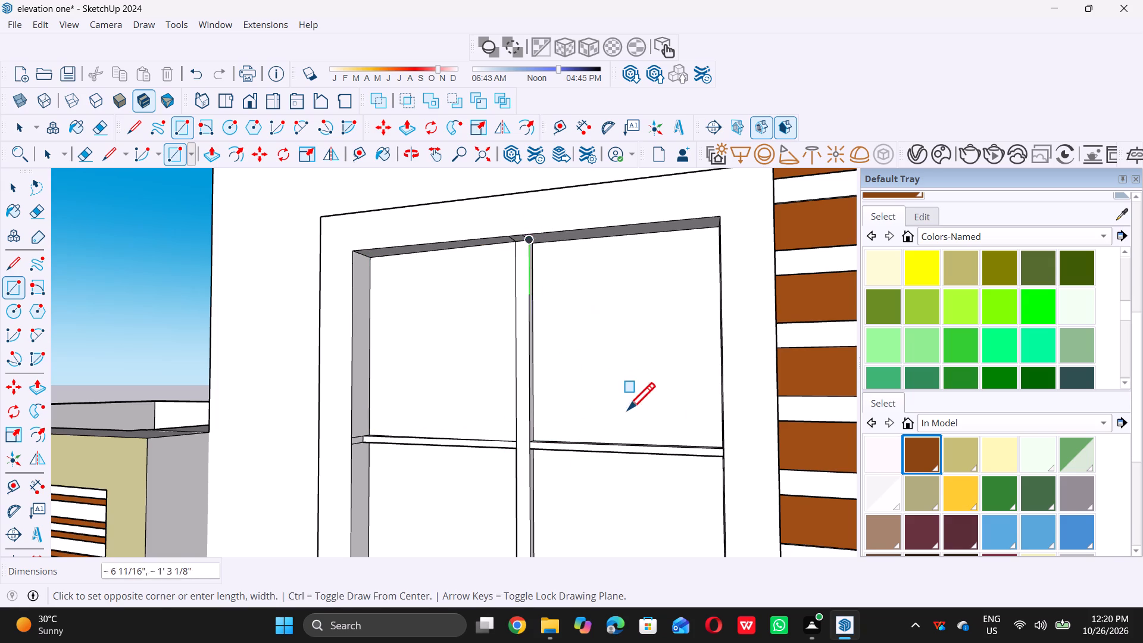
scroll(711, 453, up, 4)
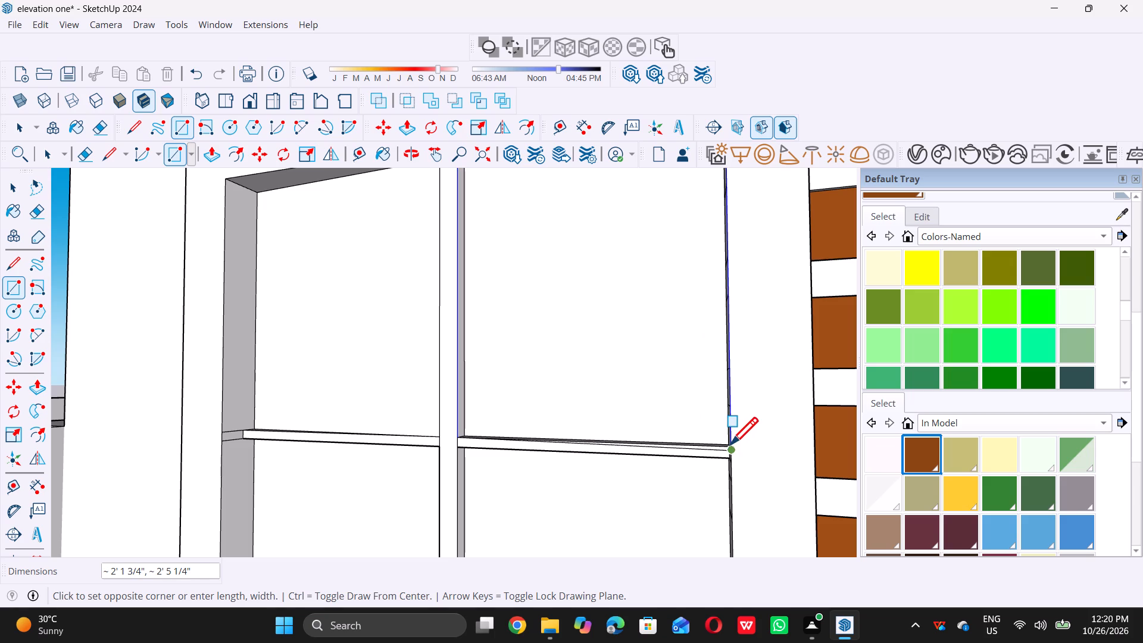
scroll(720, 447, up, 5)
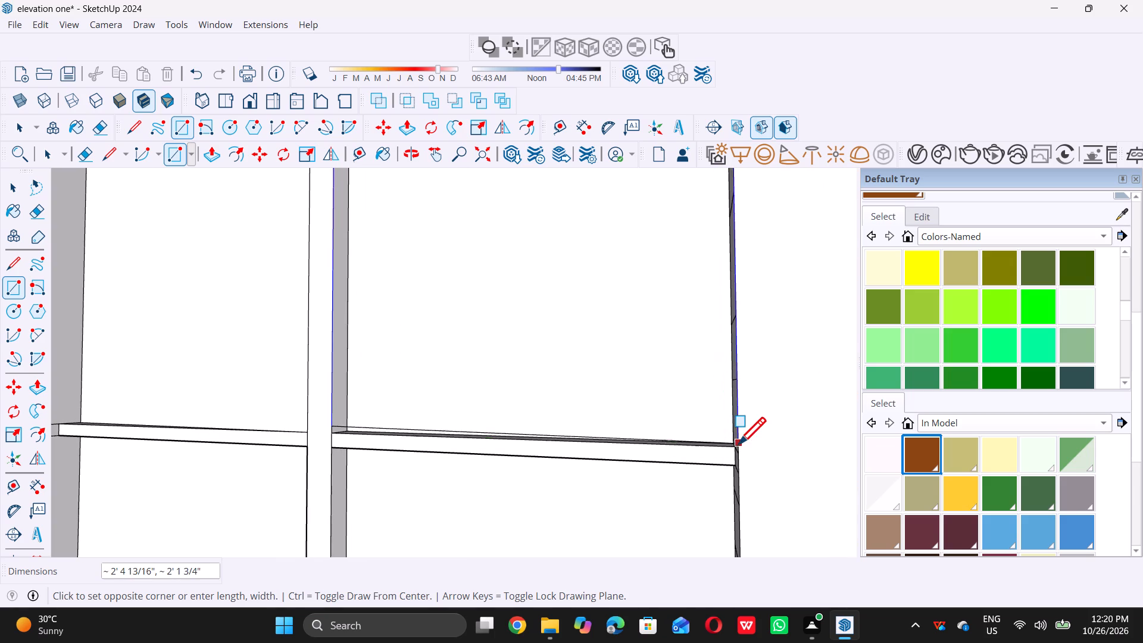
click(733, 445)
scroll(561, 464, down, 6)
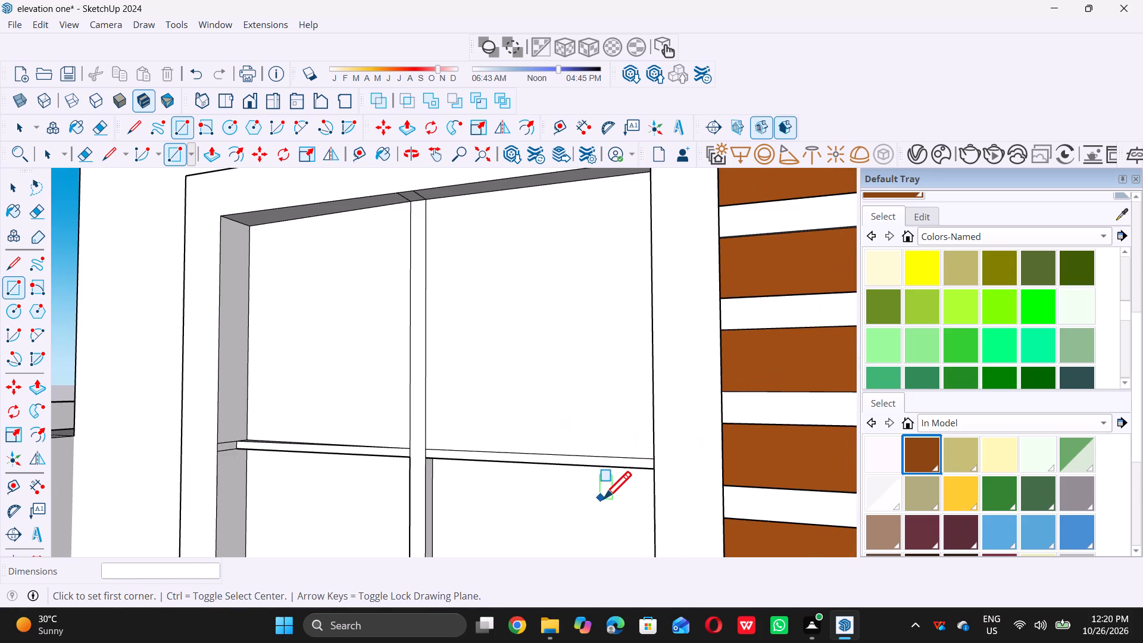
key(space)
Try to paint the window panel's top two panes with the translucent blue material from the Glass and Mirrors collection.
scroll(525, 501, down, 5)
middle_drag(438, 461, 556, 470)
scroll(555, 473, down, 1)
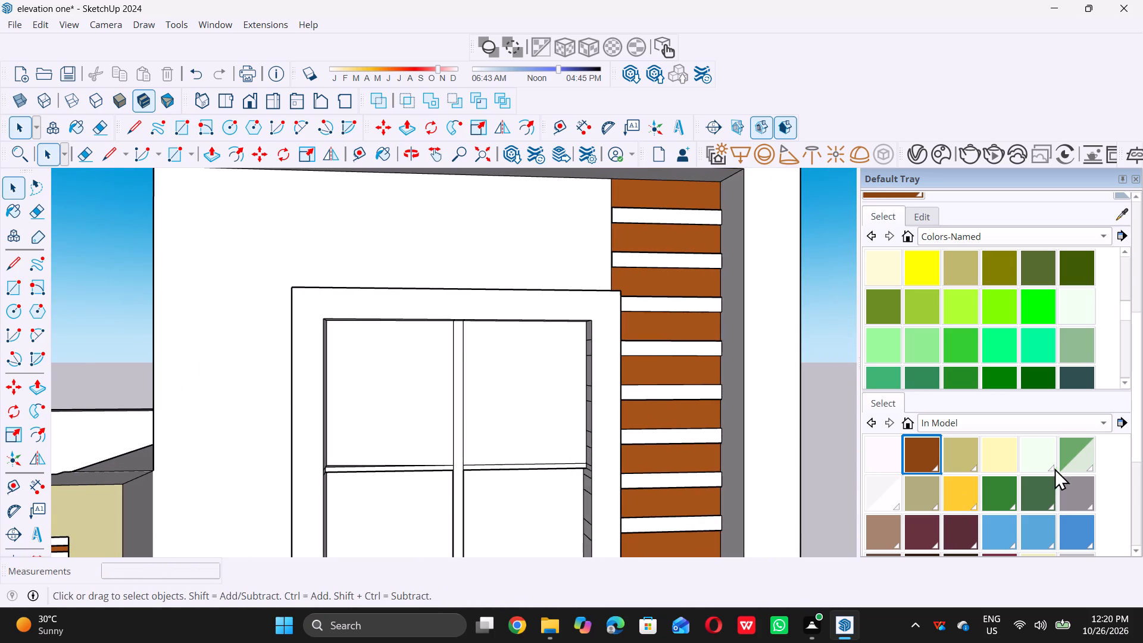
scroll(1003, 459, down, 6)
click(1102, 421)
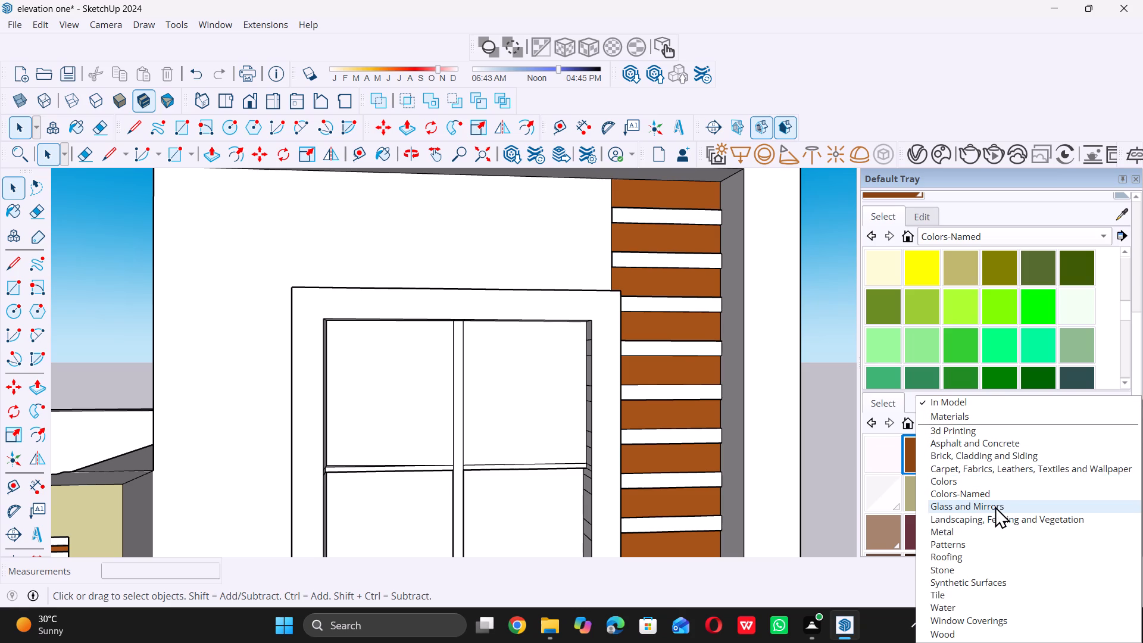
click(995, 506)
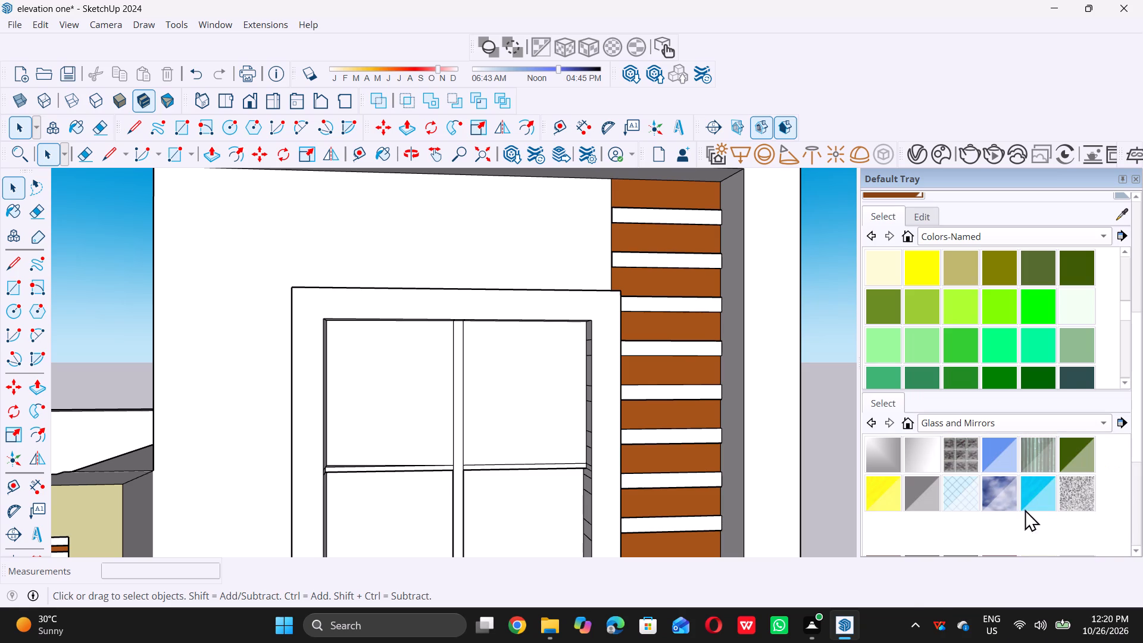
click(1001, 451)
click(528, 374)
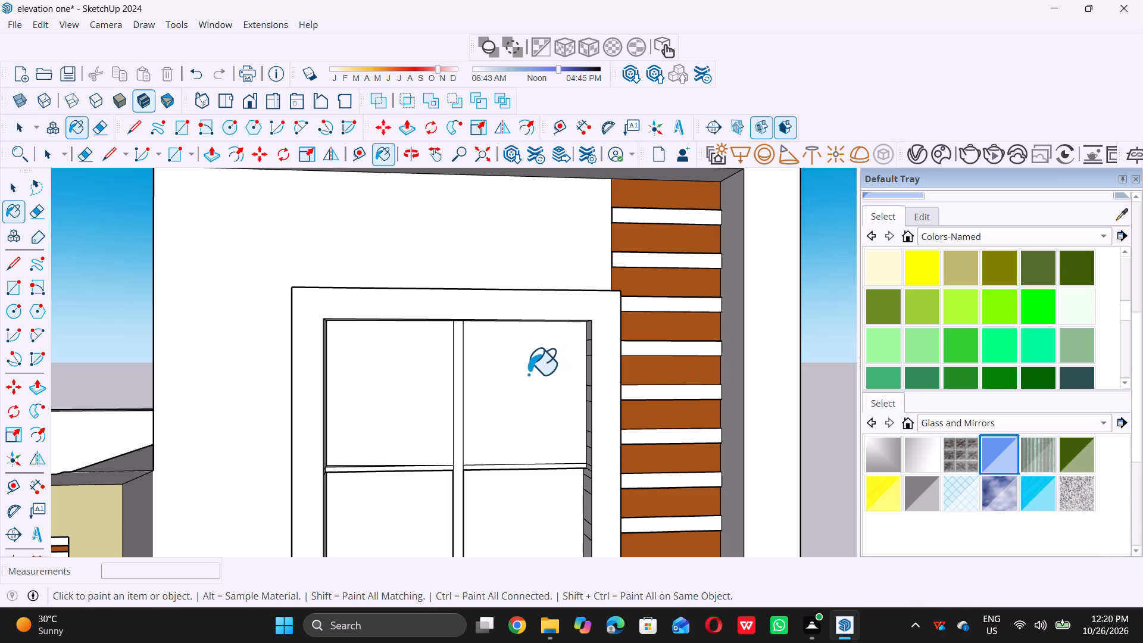
click(389, 389)
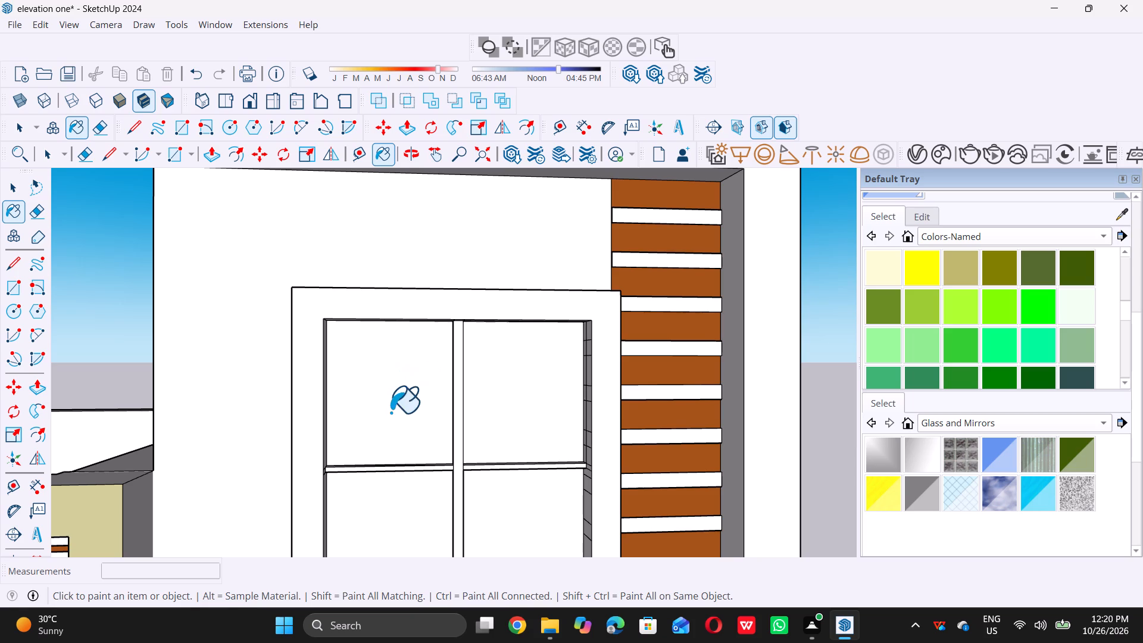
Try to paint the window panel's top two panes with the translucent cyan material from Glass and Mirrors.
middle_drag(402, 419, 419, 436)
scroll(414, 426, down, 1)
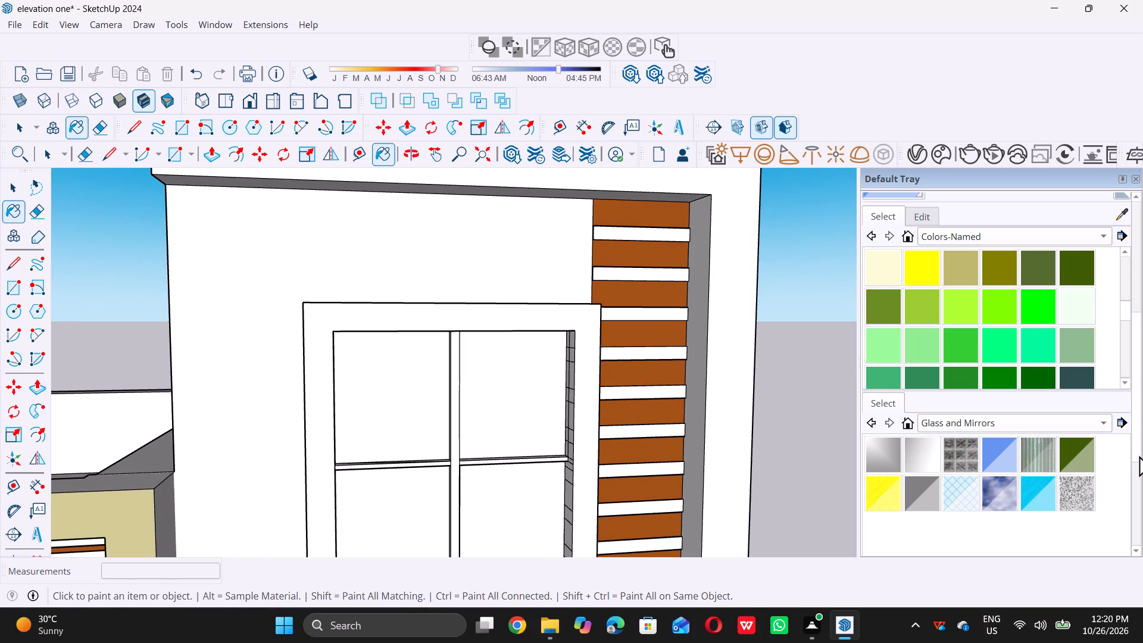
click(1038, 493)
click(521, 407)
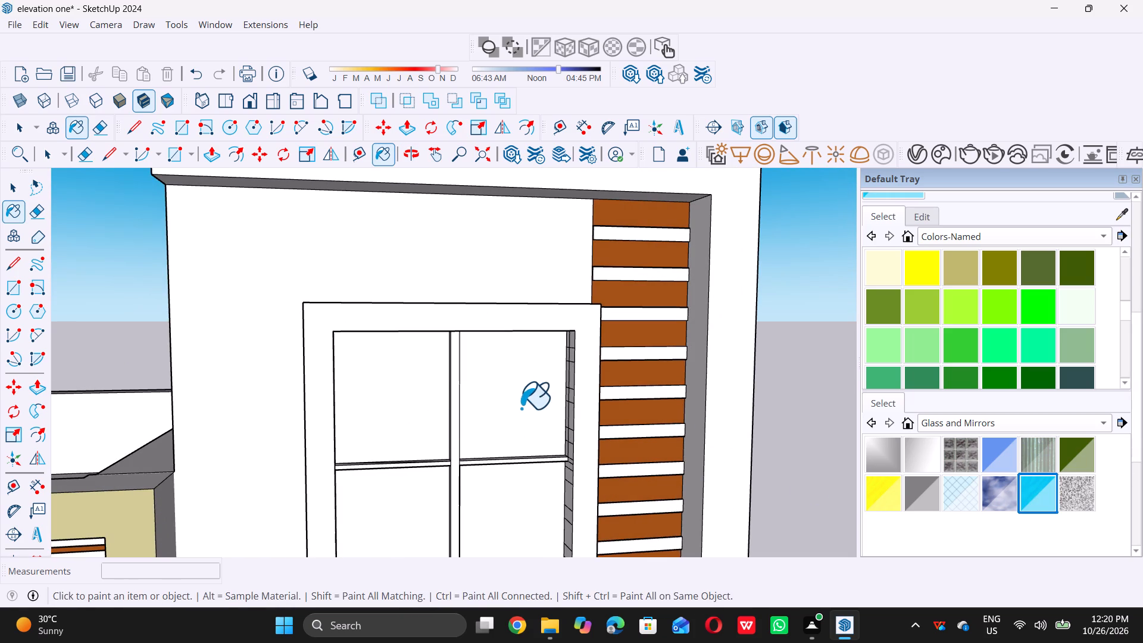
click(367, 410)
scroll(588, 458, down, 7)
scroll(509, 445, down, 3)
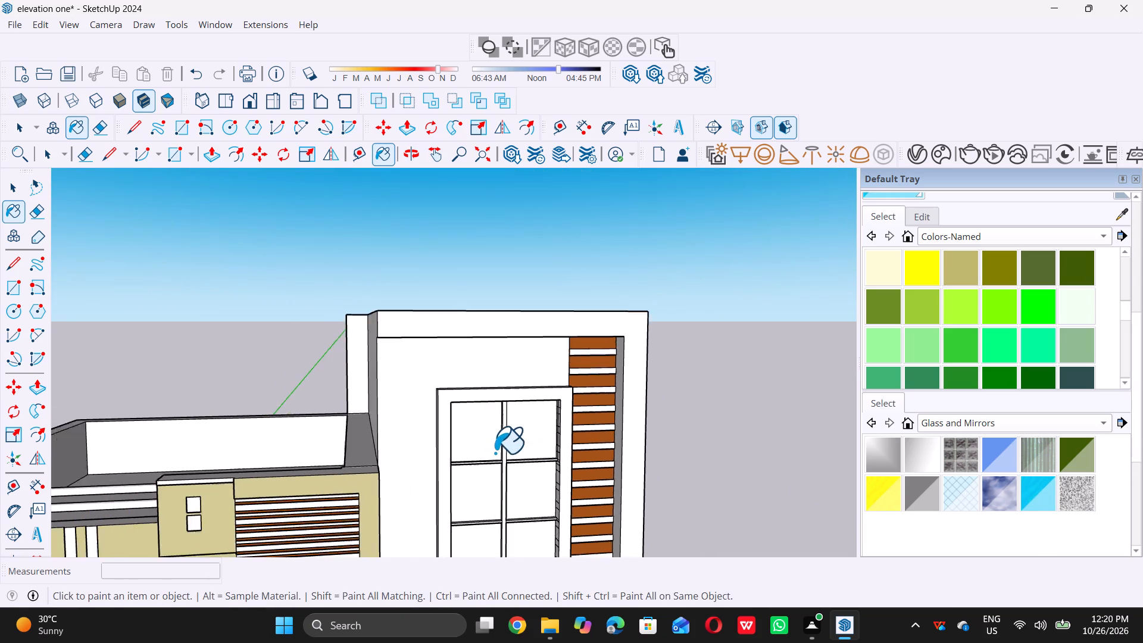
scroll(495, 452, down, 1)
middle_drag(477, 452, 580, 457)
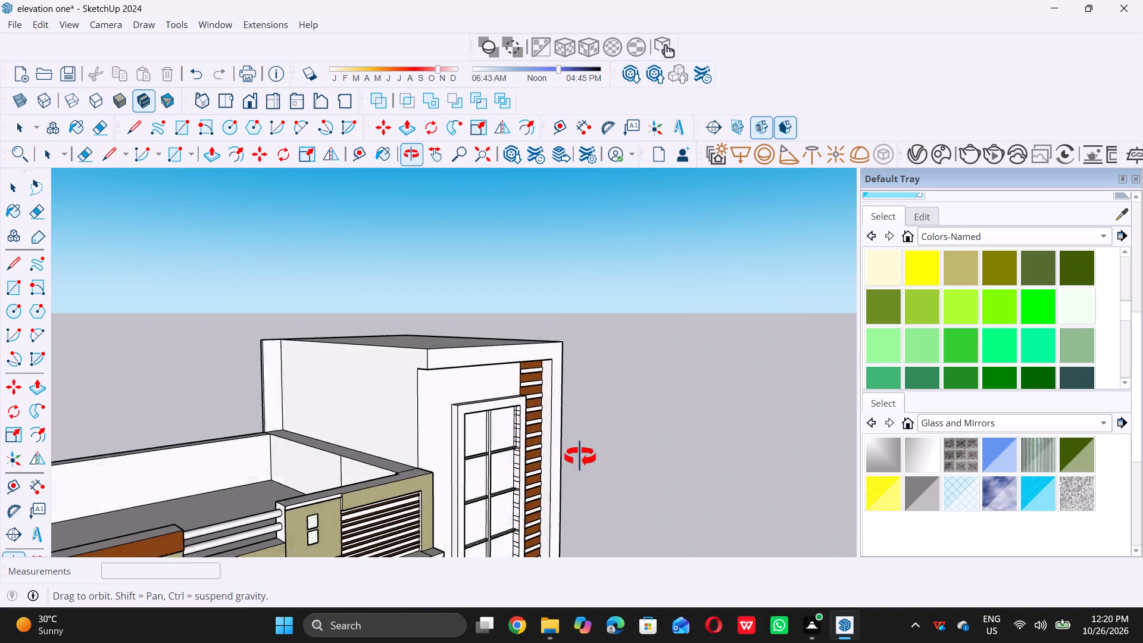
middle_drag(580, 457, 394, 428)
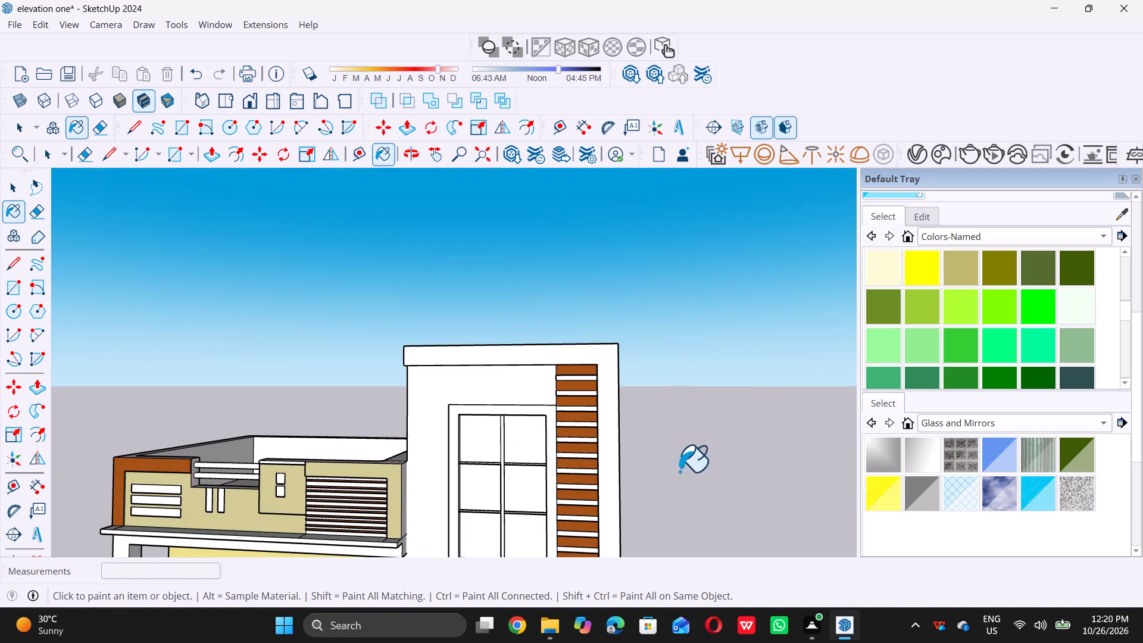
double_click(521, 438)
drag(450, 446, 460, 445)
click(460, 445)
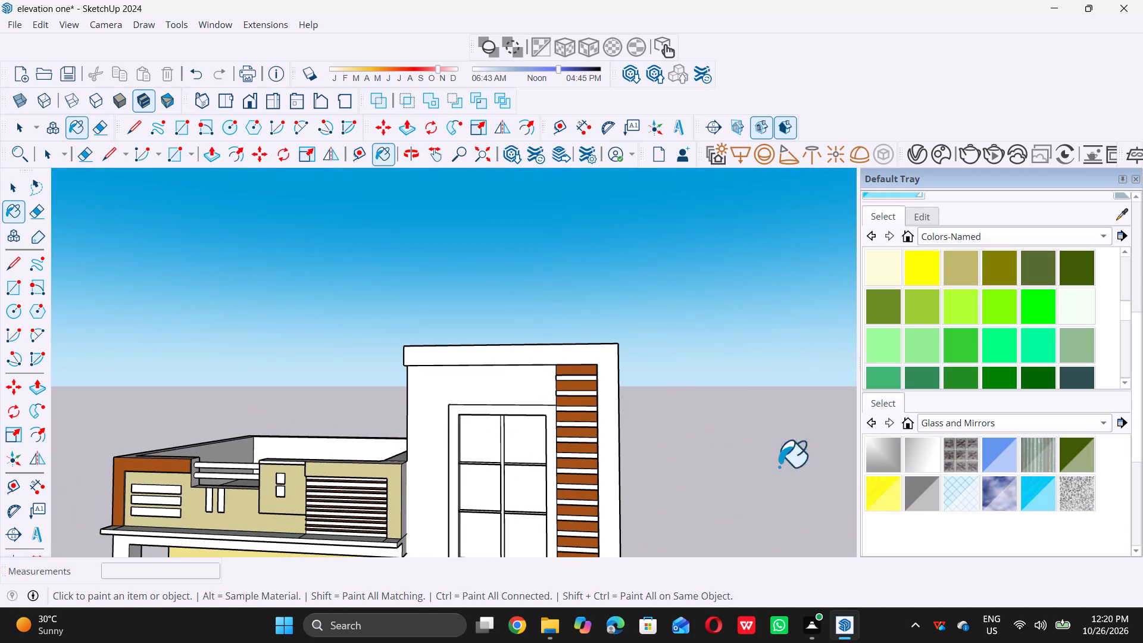
Reapply the translucent blue glass material to the window panel's top two panes.
click(1003, 452)
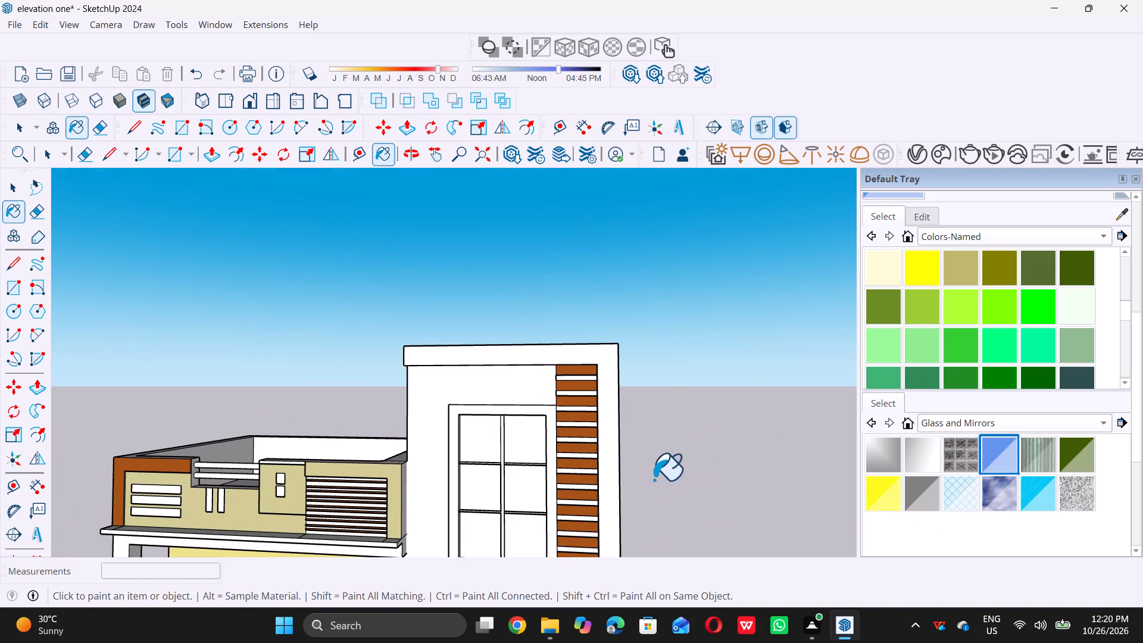
drag(519, 450, 527, 448)
click(480, 444)
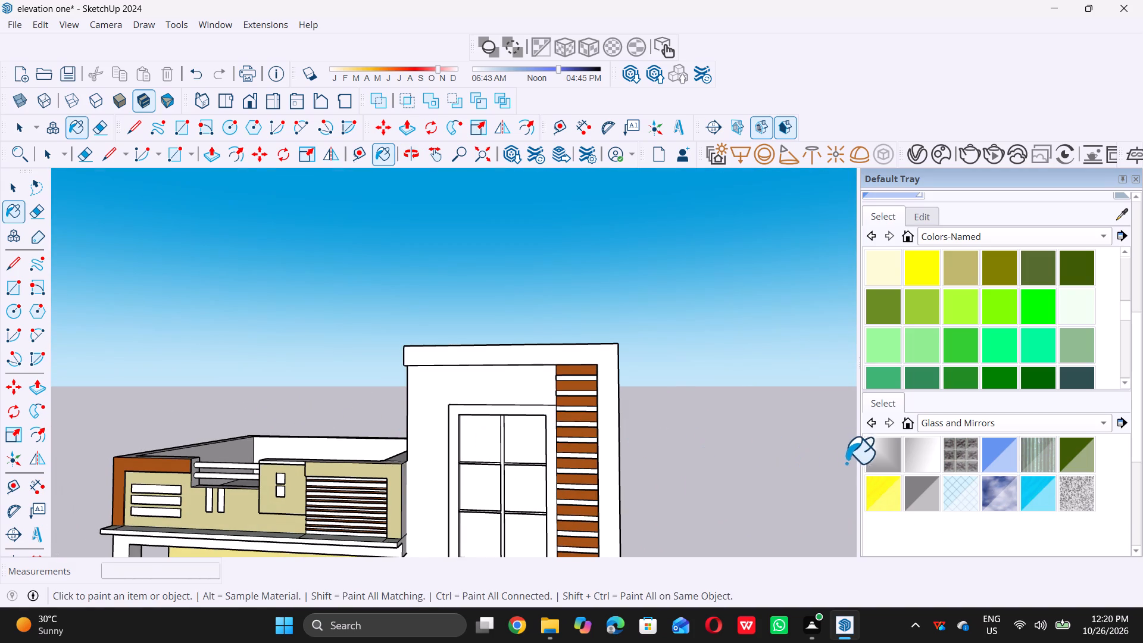
key(space)
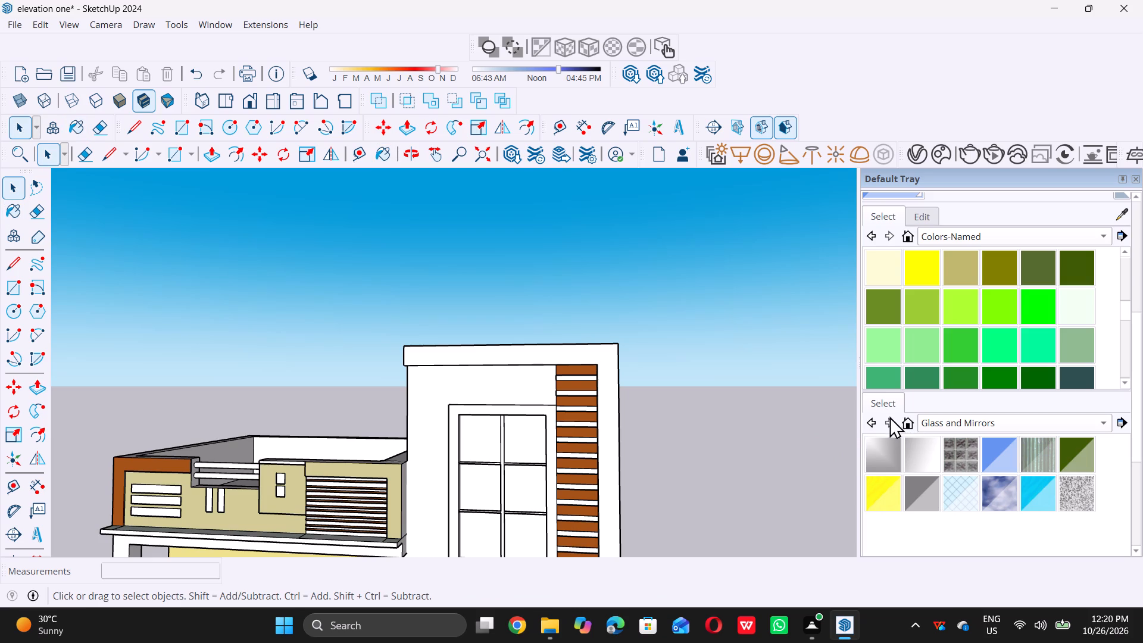
click(1003, 454)
click(1001, 459)
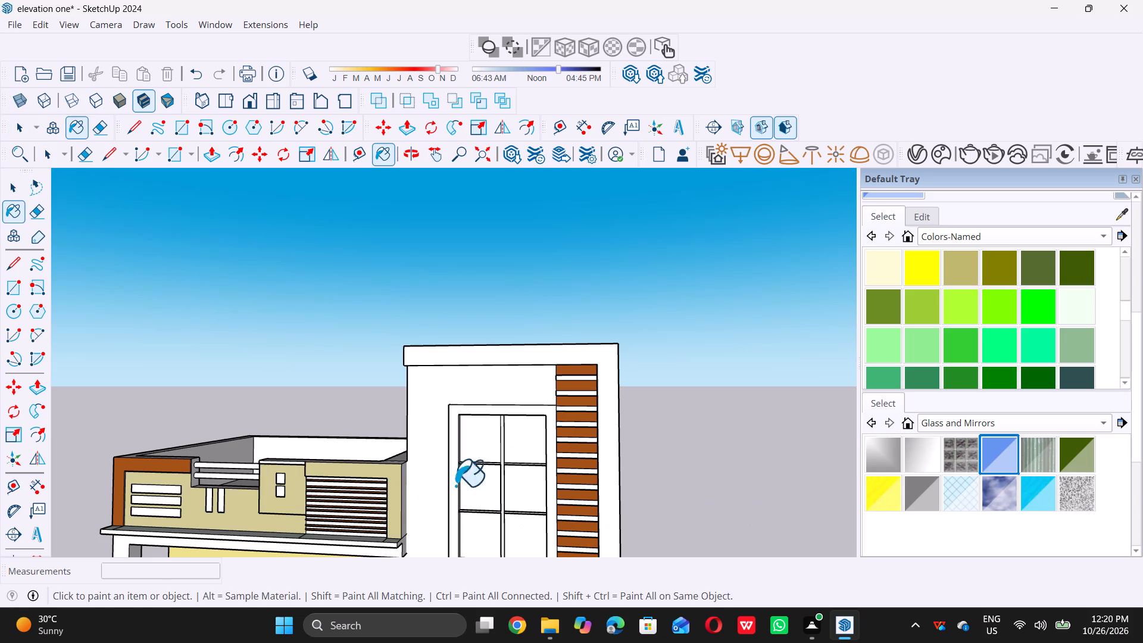
double_click(520, 455)
click(479, 444)
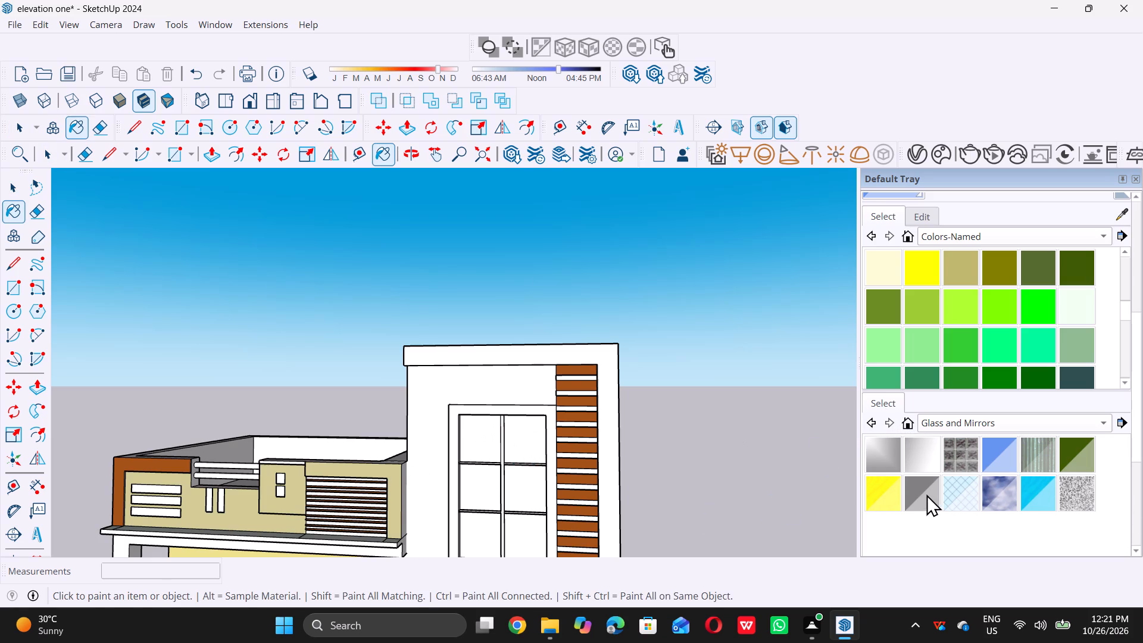
Paint five panes around the middle of the tall block's window panel with the translucent blue glass material.
scroll(933, 461, down, 5)
scroll(938, 461, up, 10)
scroll(990, 413, down, 2)
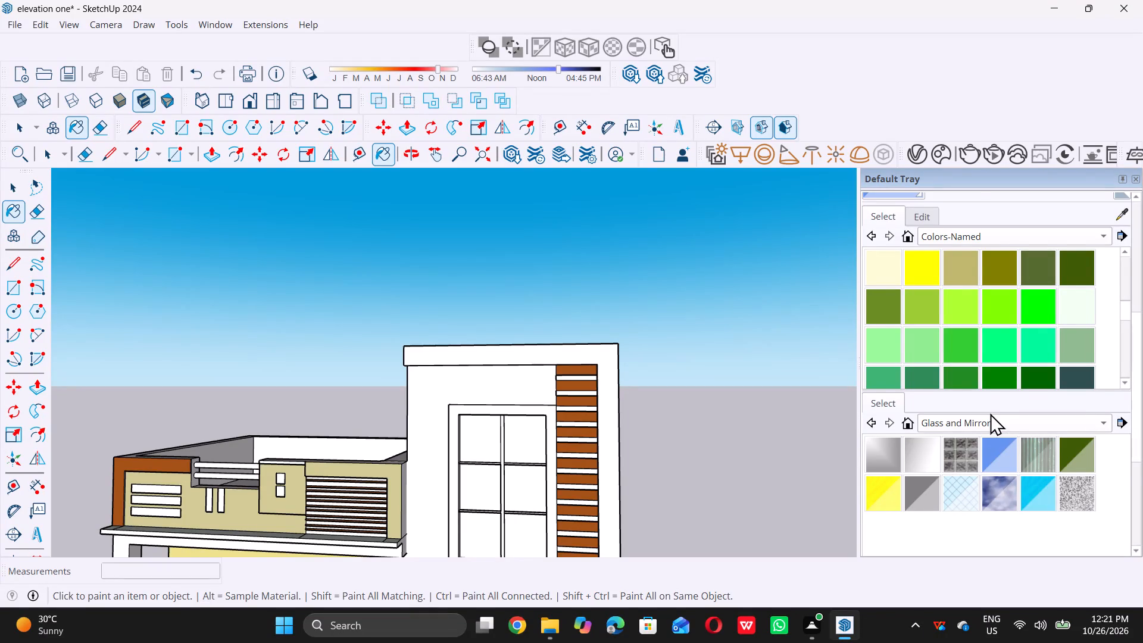
scroll(990, 413, down, 3)
scroll(902, 447, up, 5)
scroll(650, 436, down, 6)
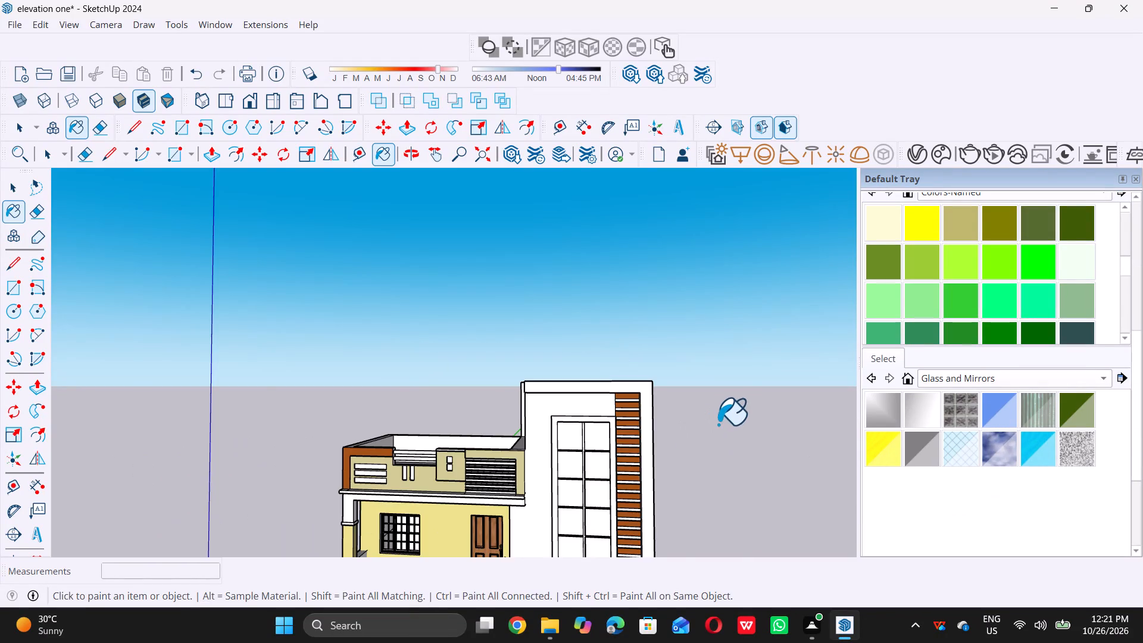
scroll(714, 391, down, 8)
scroll(663, 499, up, 11)
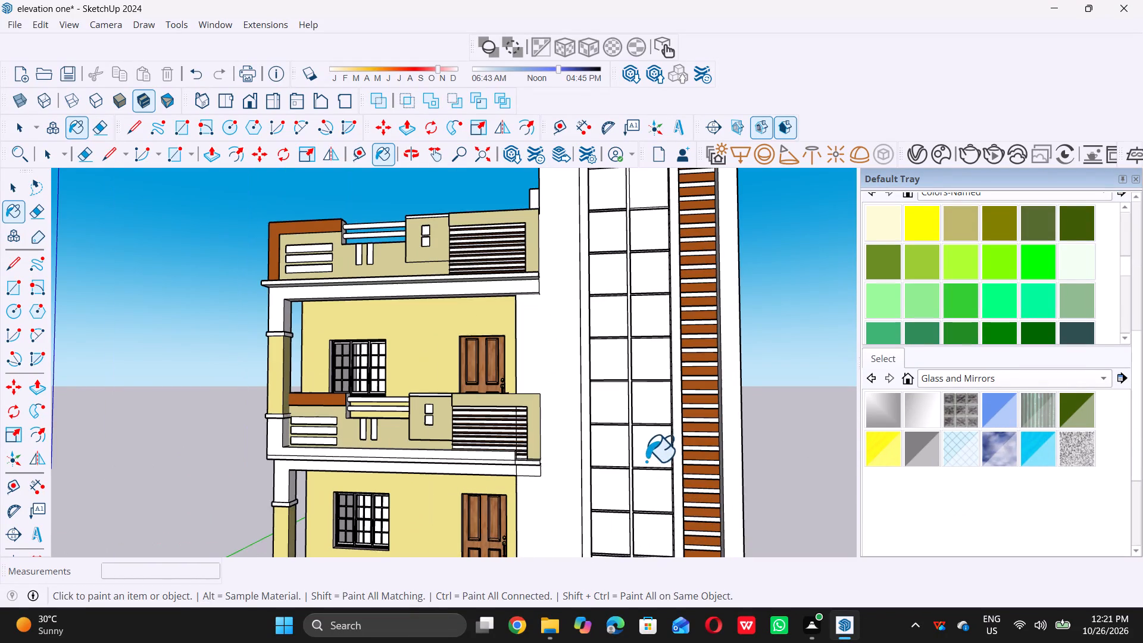
double_click(650, 451)
click(607, 444)
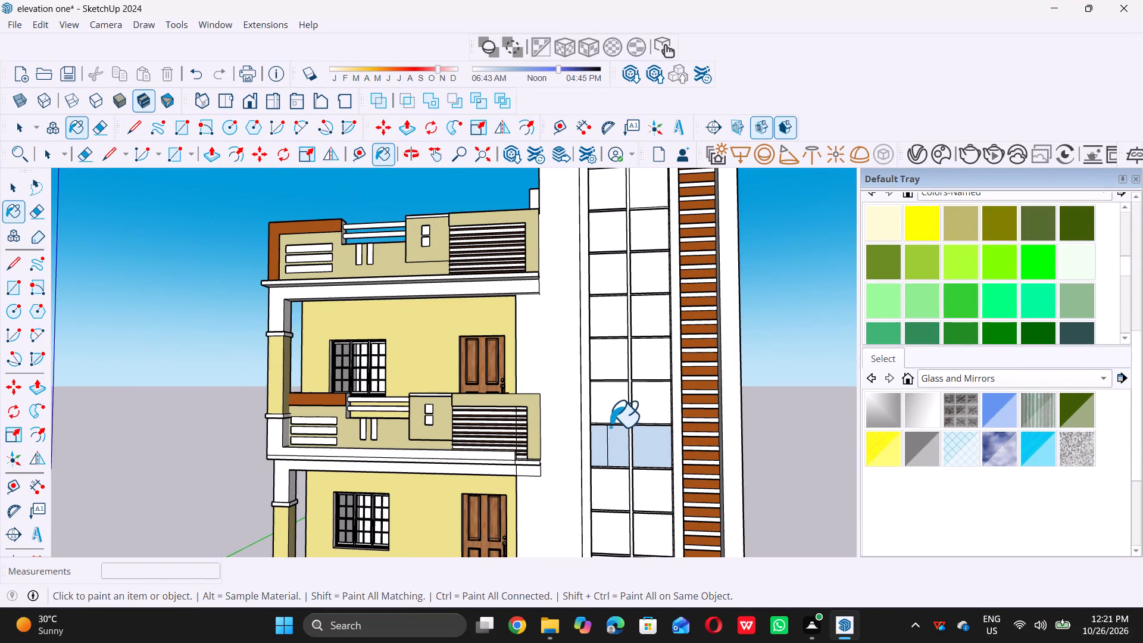
click(616, 411)
click(650, 408)
click(657, 371)
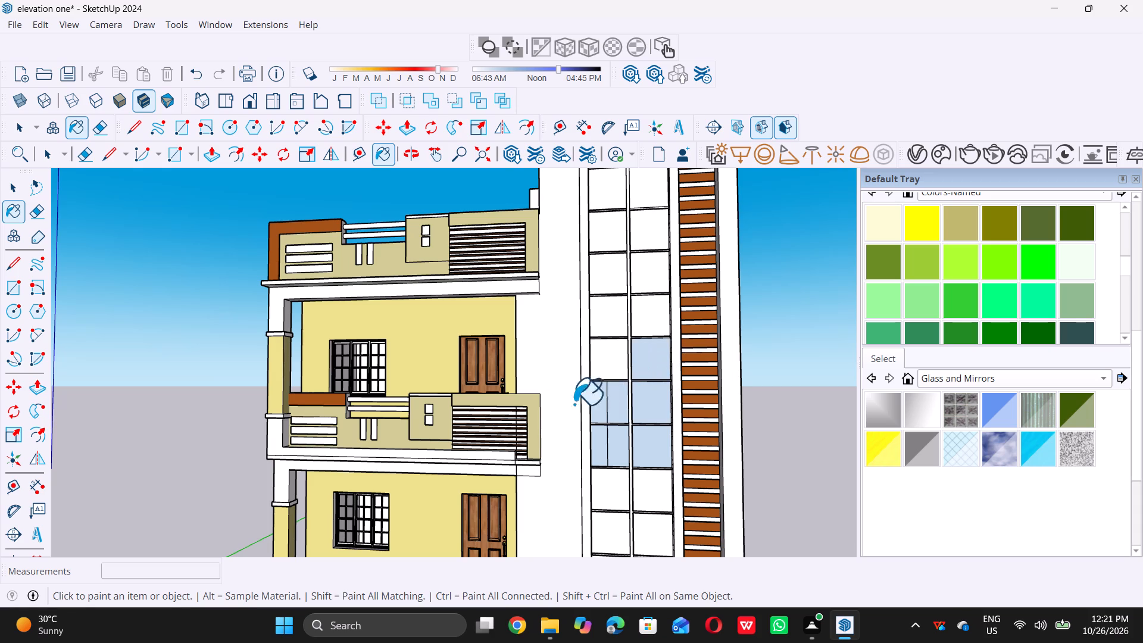
Paint both panes in the row directly beneath the glazed middle panes with the same translucent blue glass.
middle_drag(546, 432, 773, 518)
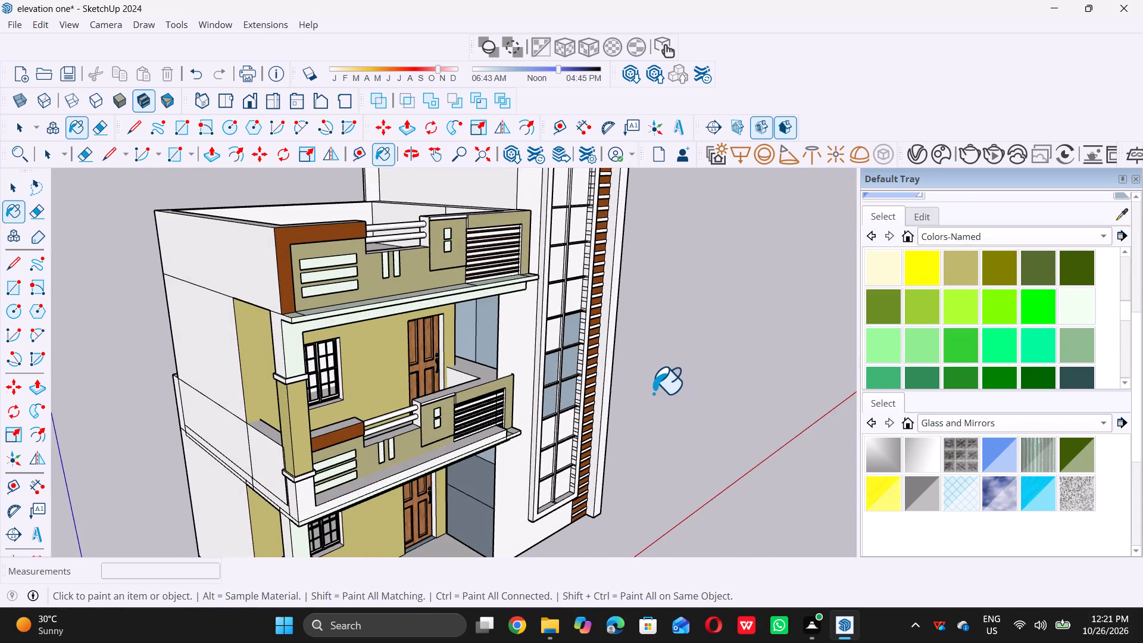
scroll(651, 393, up, 9)
middle_drag(640, 397, 507, 401)
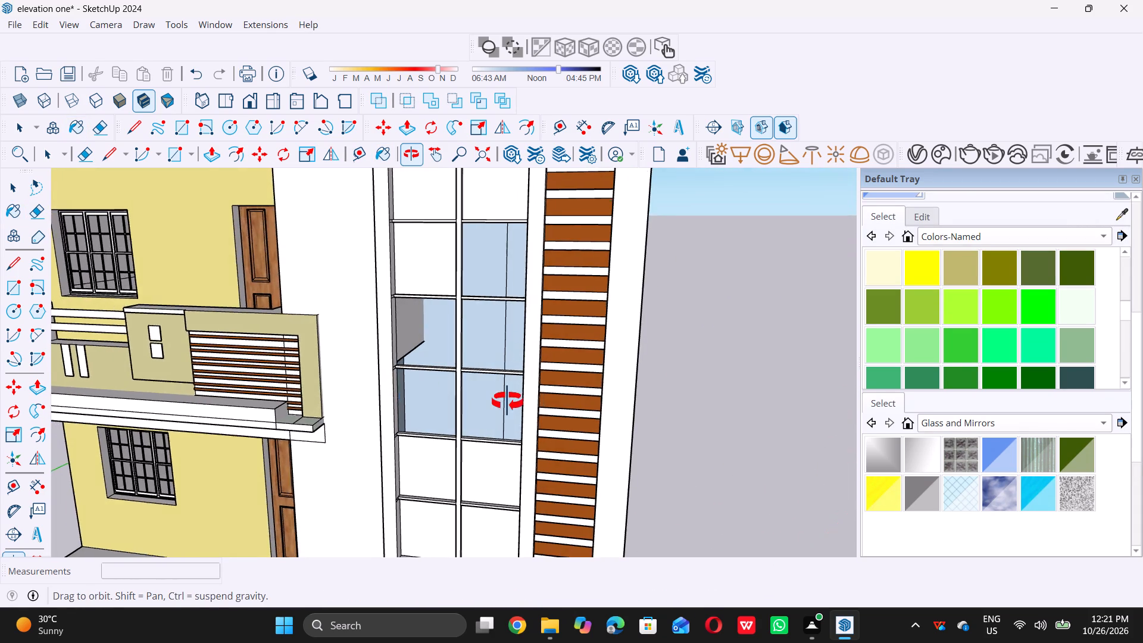
middle_drag(507, 401, 466, 398)
scroll(465, 398, up, 1)
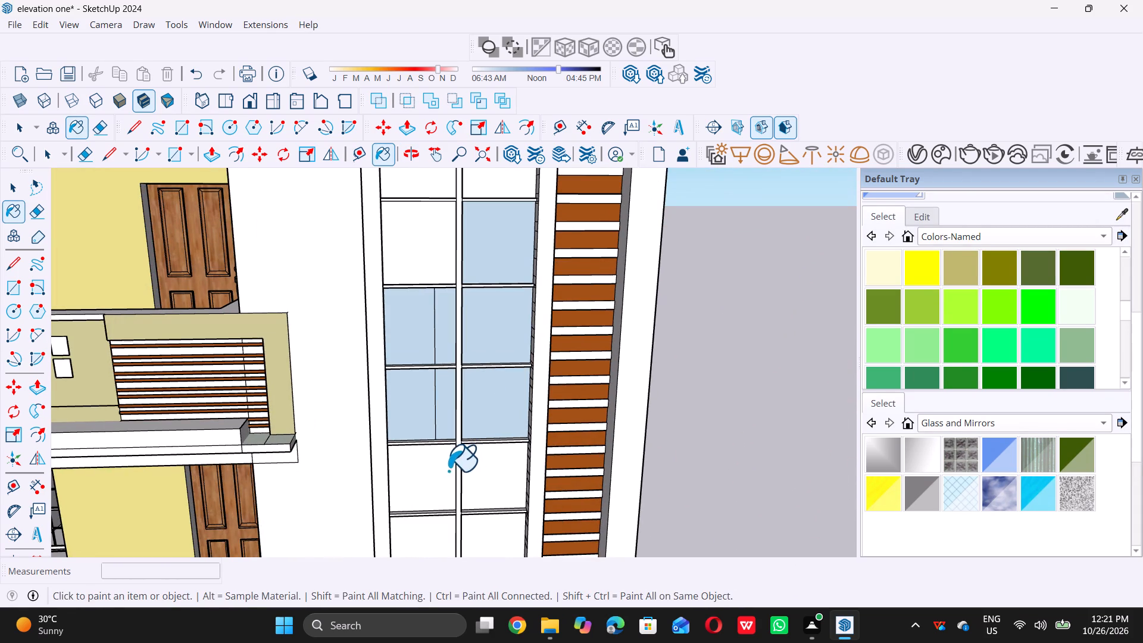
click(438, 472)
click(491, 466)
Paint the unglazed panes from the panel's second row down to the glazed middle panes with translucent blue glass.
scroll(492, 426, down, 5)
scroll(470, 492, up, 5)
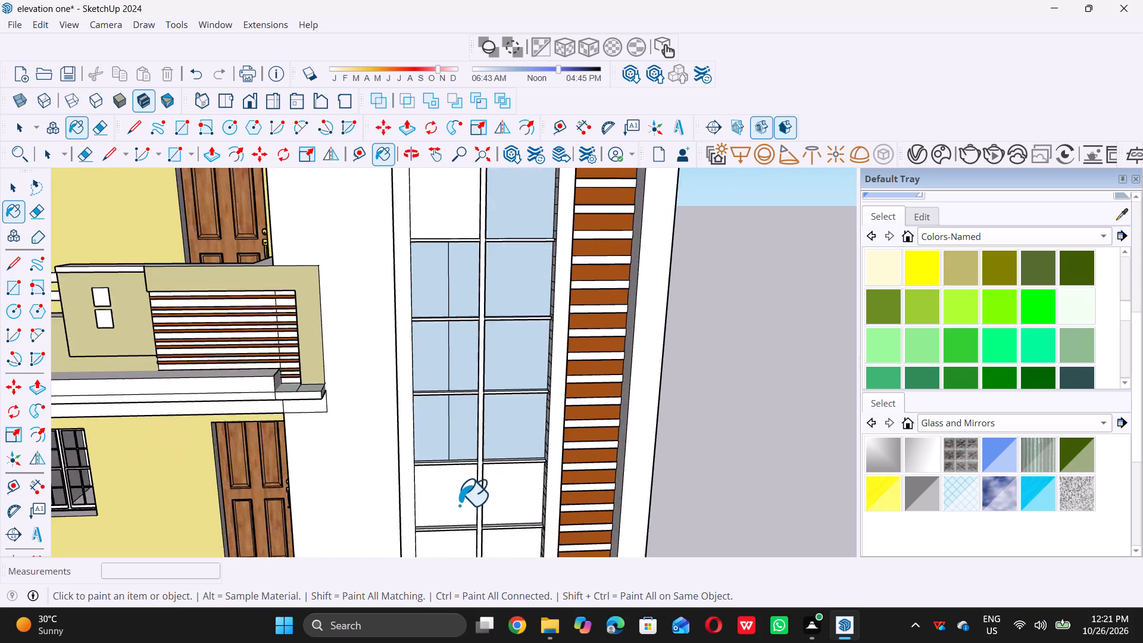
scroll(453, 510, up, 6)
scroll(469, 553, down, 12)
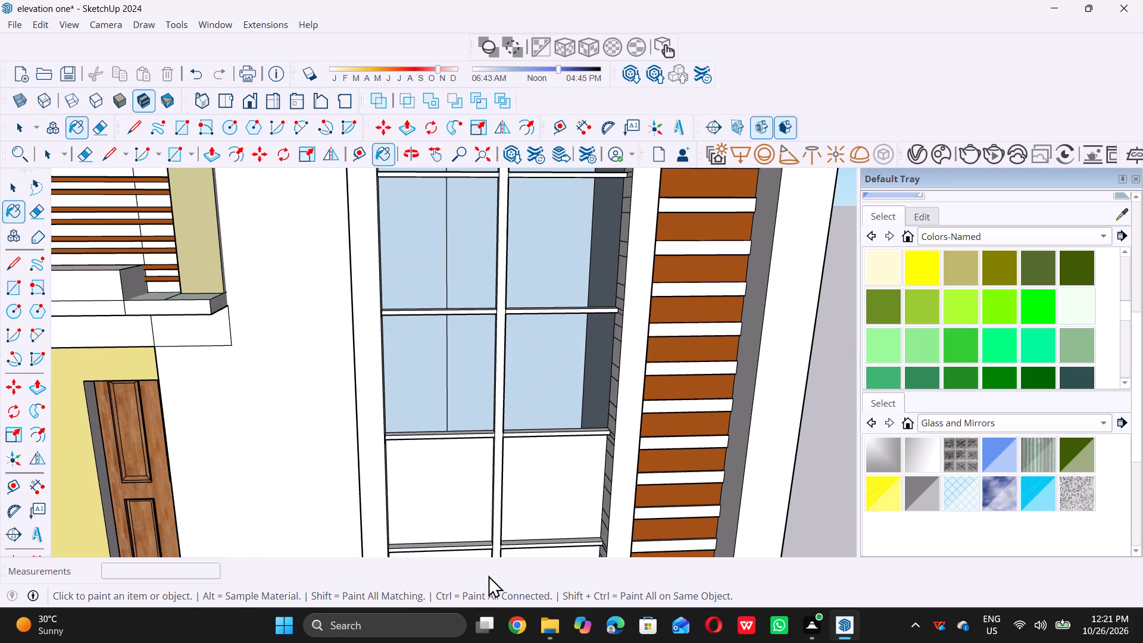
scroll(488, 575, down, 20)
scroll(511, 295, up, 6)
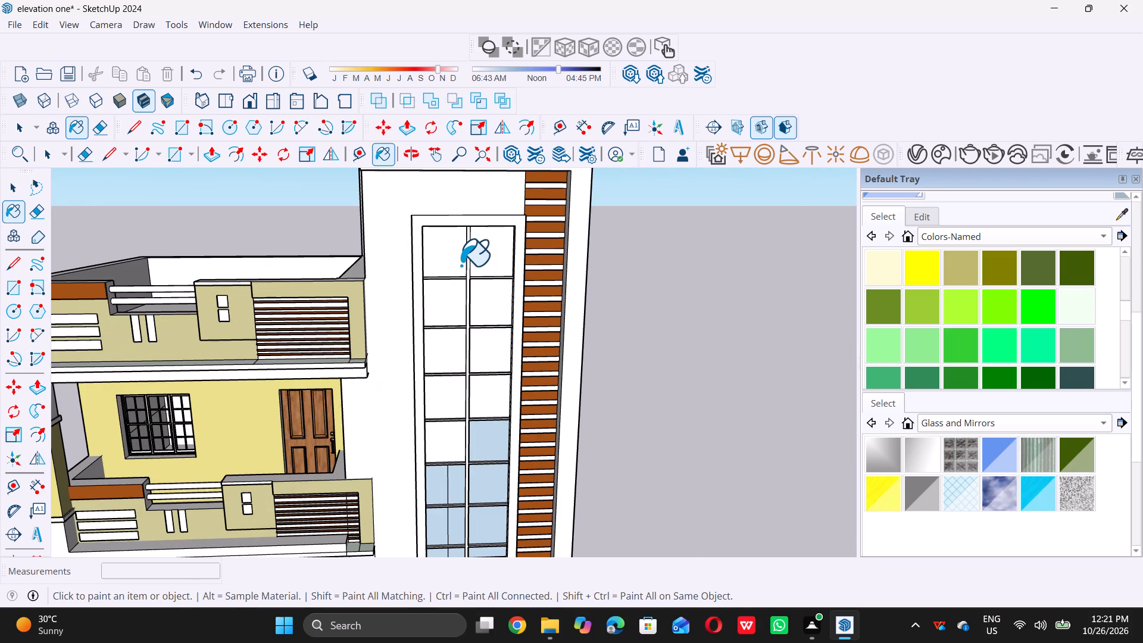
click(446, 255)
middle_click(446, 255)
click(446, 255)
double_click(454, 309)
click(486, 305)
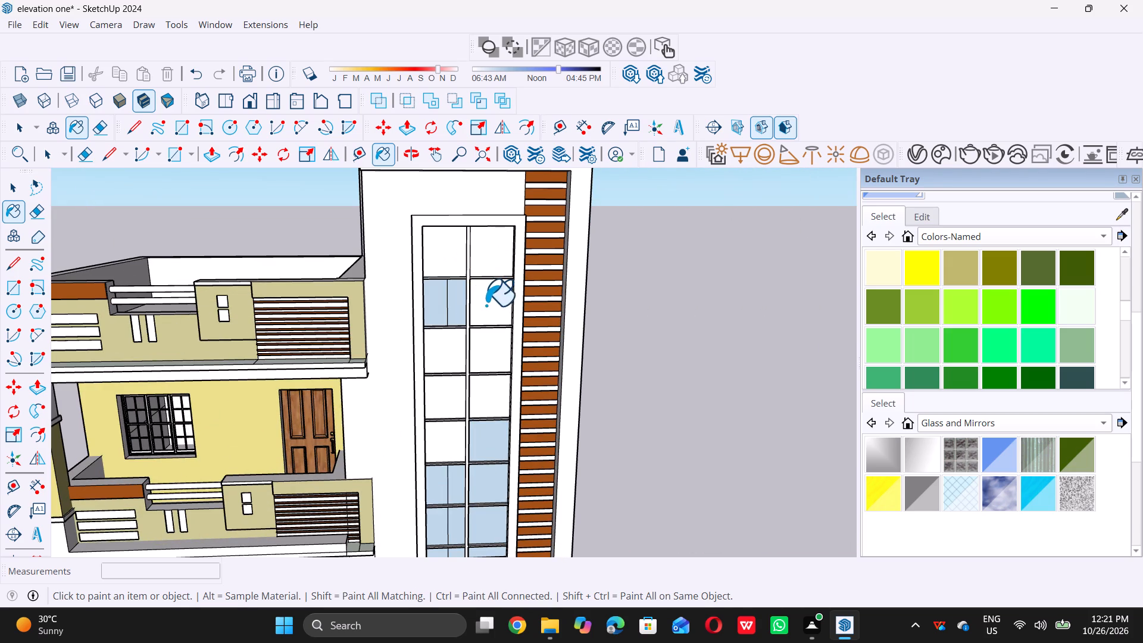
click(489, 342)
click(451, 345)
click(488, 391)
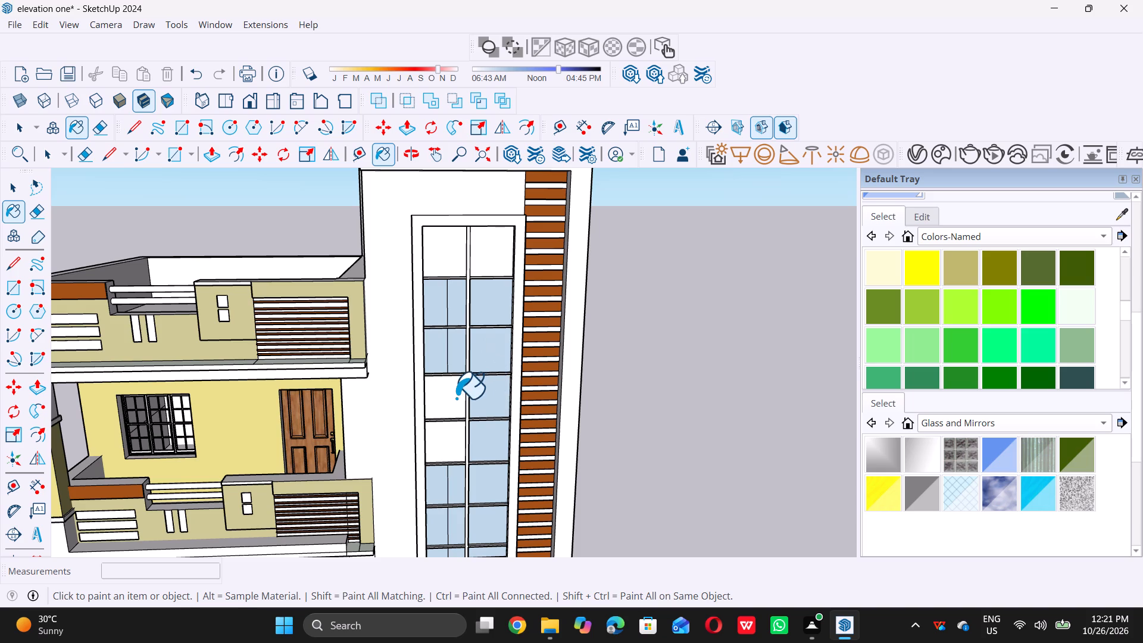
click(456, 398)
click(449, 442)
Paint the panes in the window panel's two bottom rows with the translucent blue glass material.
scroll(469, 381, down, 6)
scroll(504, 260, down, 5)
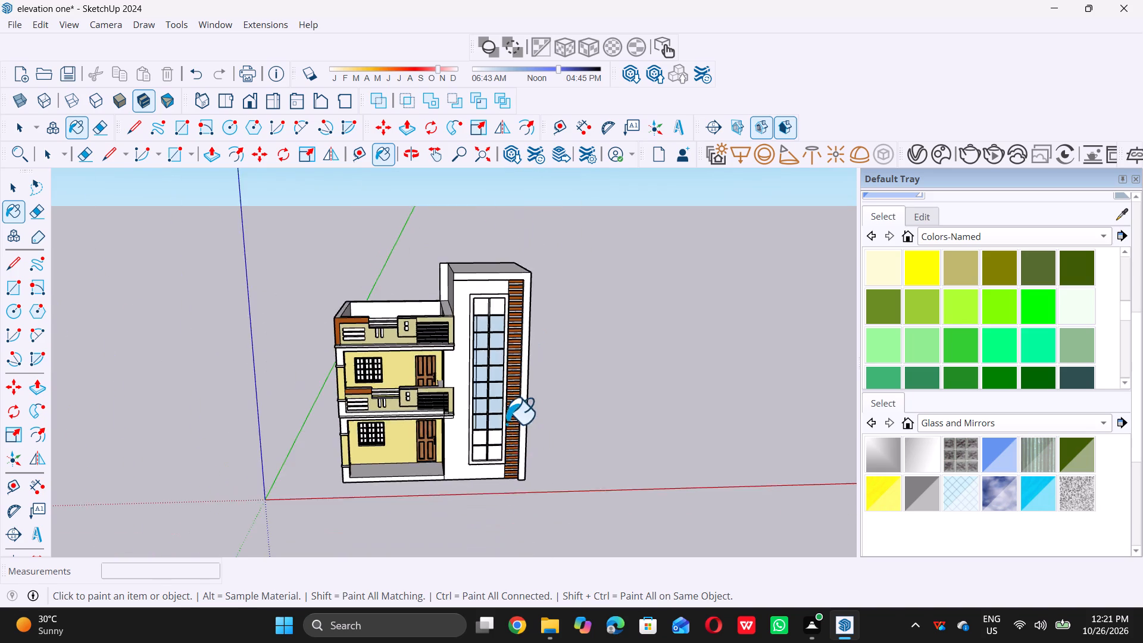
scroll(502, 472, up, 16)
click(466, 390)
double_click(519, 380)
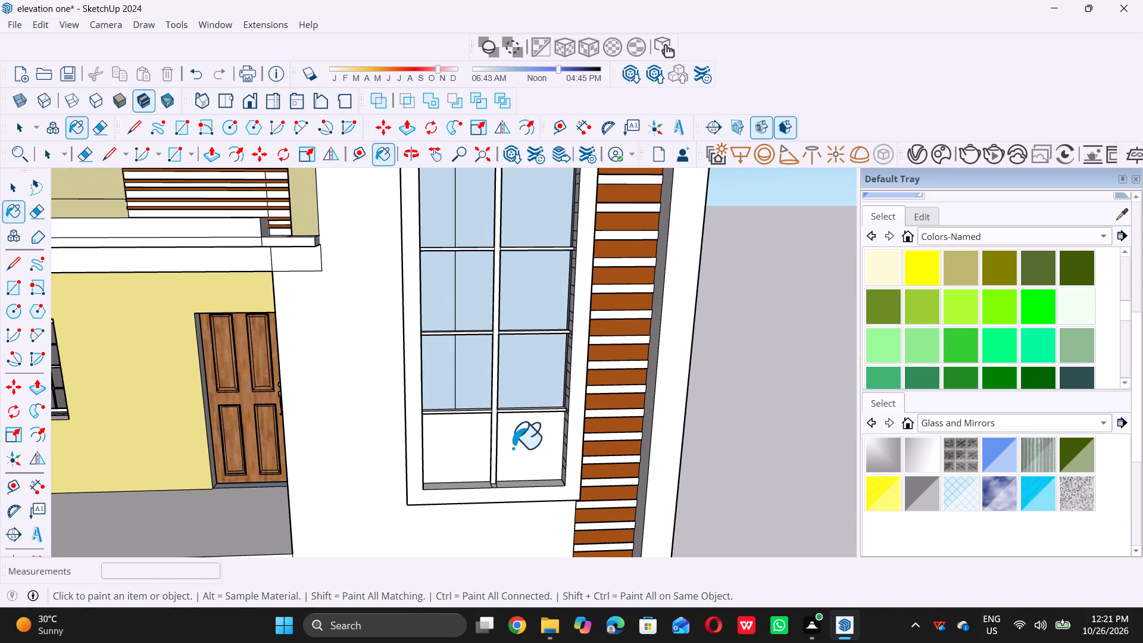
double_click(532, 456)
double_click(466, 452)
Delete the white faces covering the window panel's two top panes.
scroll(471, 494, down, 11)
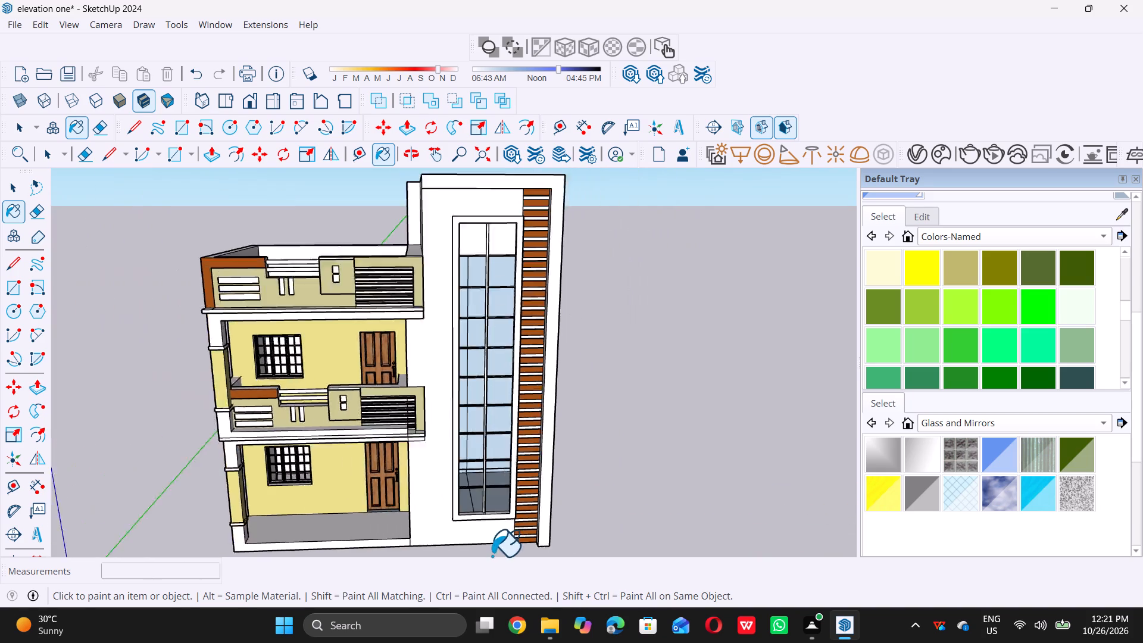
scroll(492, 555, down, 4)
key(space)
scroll(514, 317, up, 4)
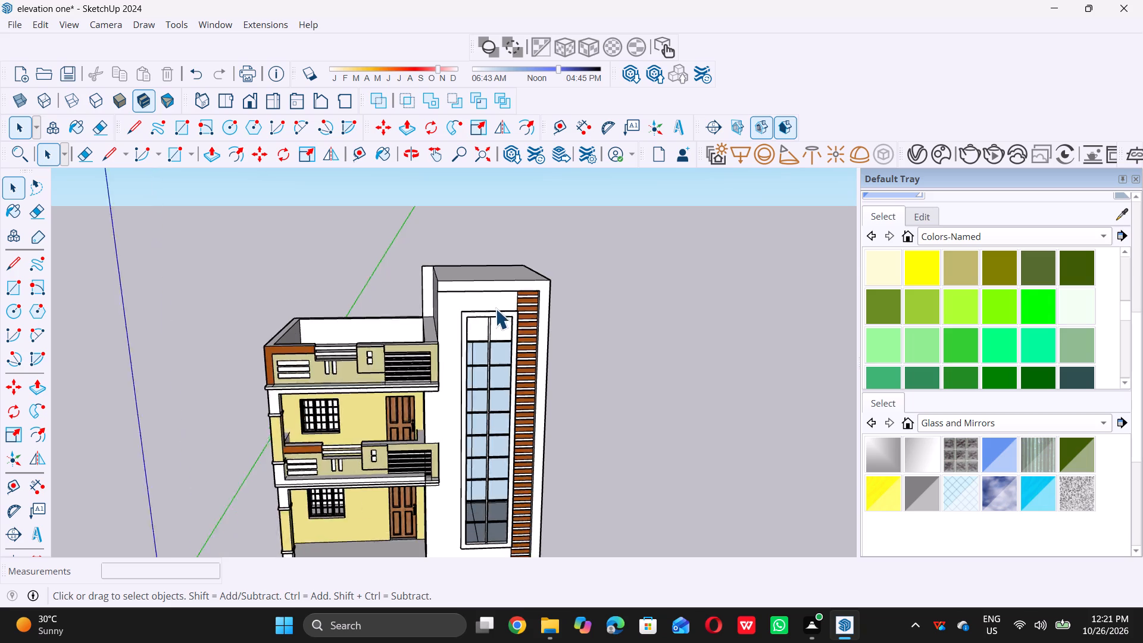
scroll(495, 308, up, 1)
double_click(496, 329)
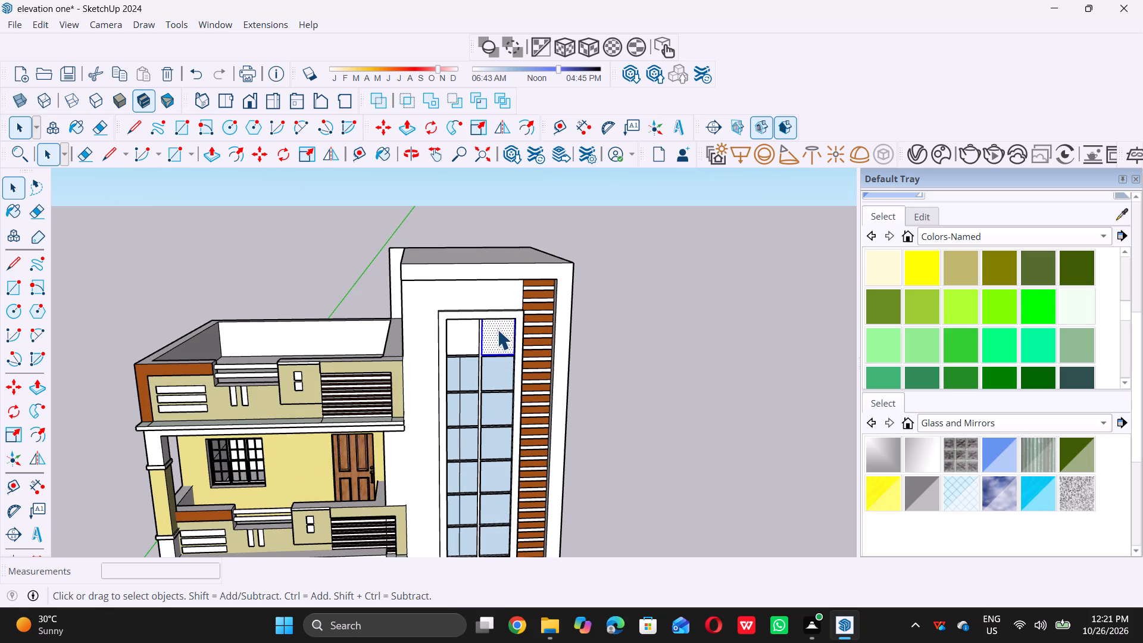
key(Delete)
double_click(452, 336)
key(Delete)
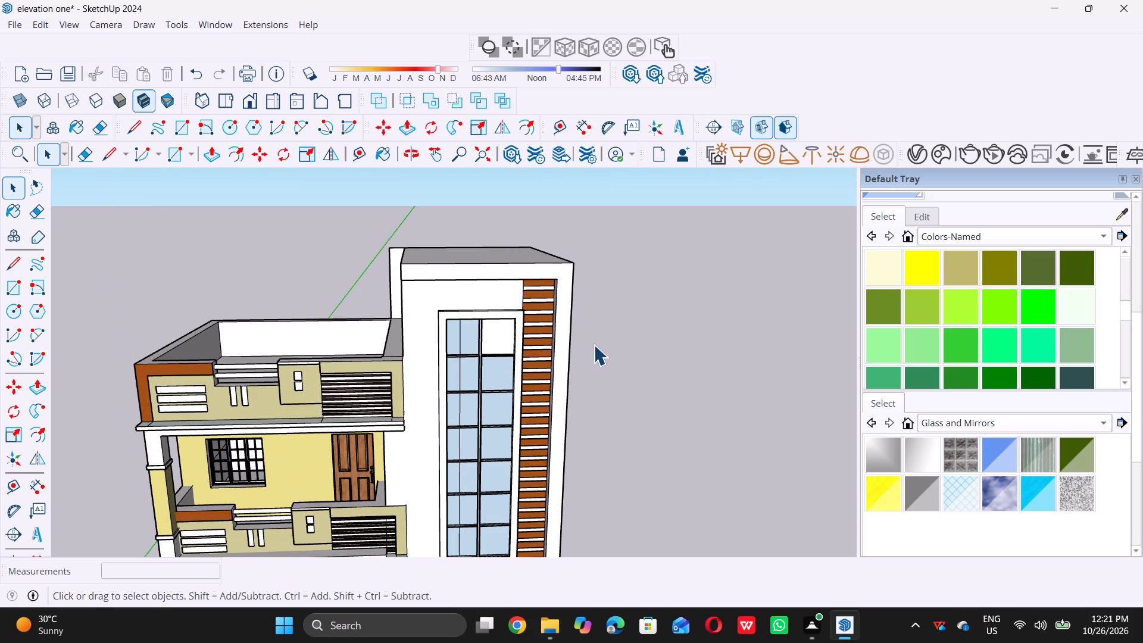
Paint the window panel's top-right pane with the translucent blue material from Glass and Mirrors.
scroll(502, 333, up, 9)
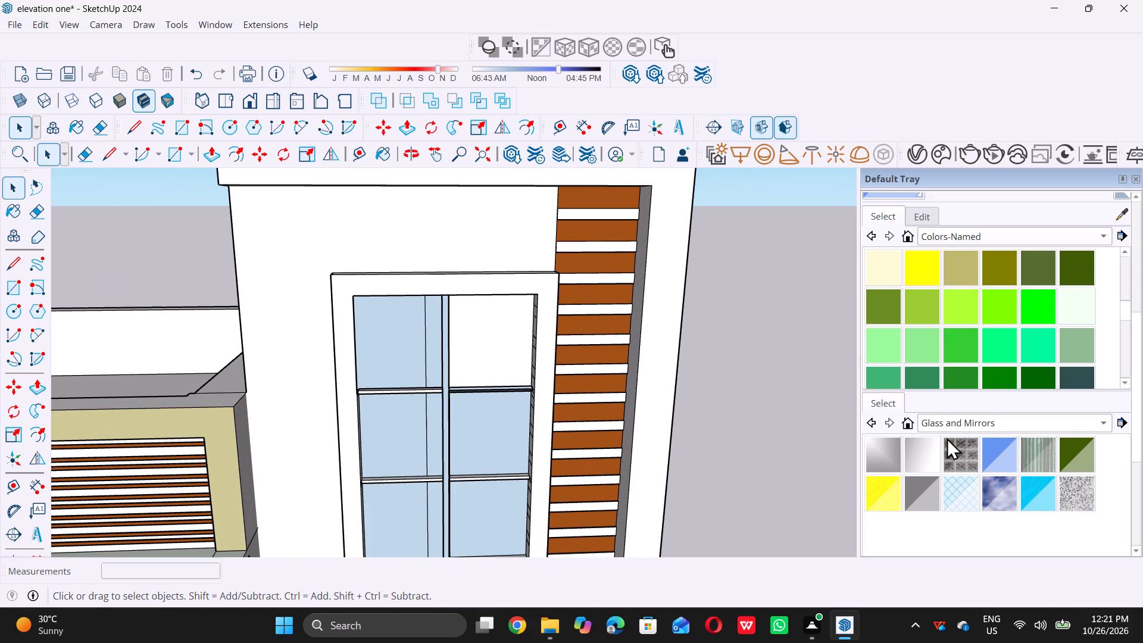
double_click(991, 451)
click(491, 346)
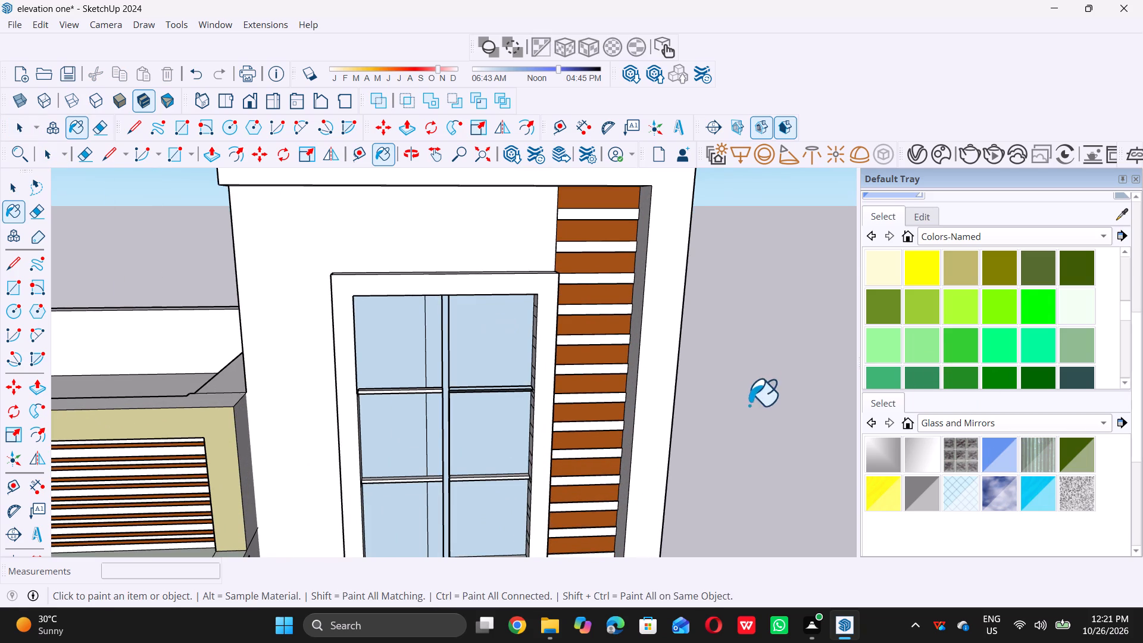
key(space)
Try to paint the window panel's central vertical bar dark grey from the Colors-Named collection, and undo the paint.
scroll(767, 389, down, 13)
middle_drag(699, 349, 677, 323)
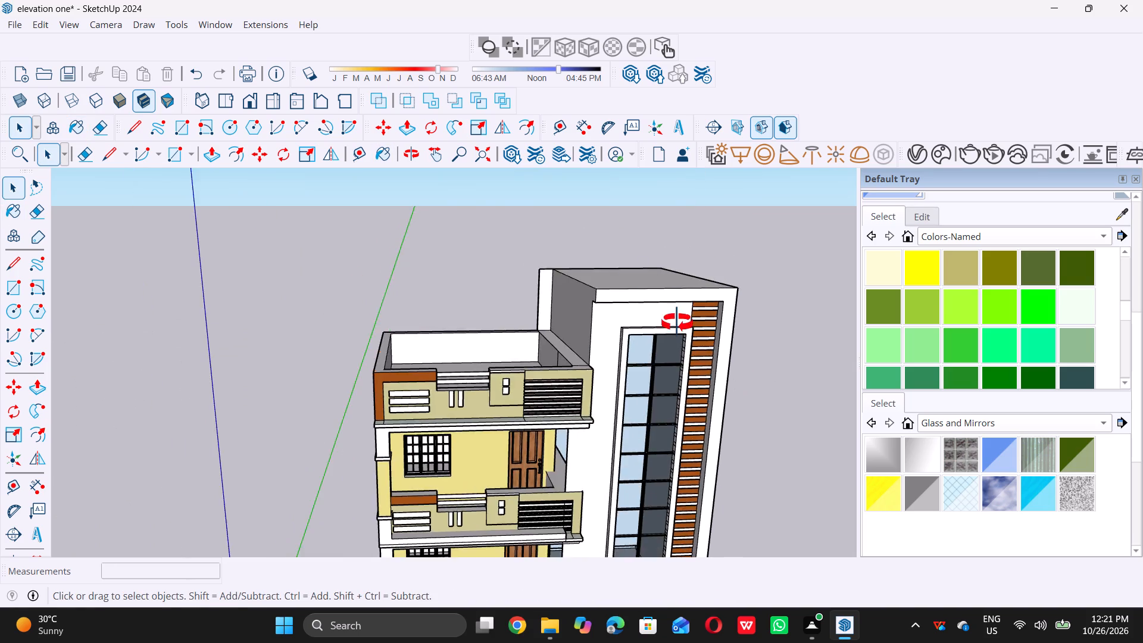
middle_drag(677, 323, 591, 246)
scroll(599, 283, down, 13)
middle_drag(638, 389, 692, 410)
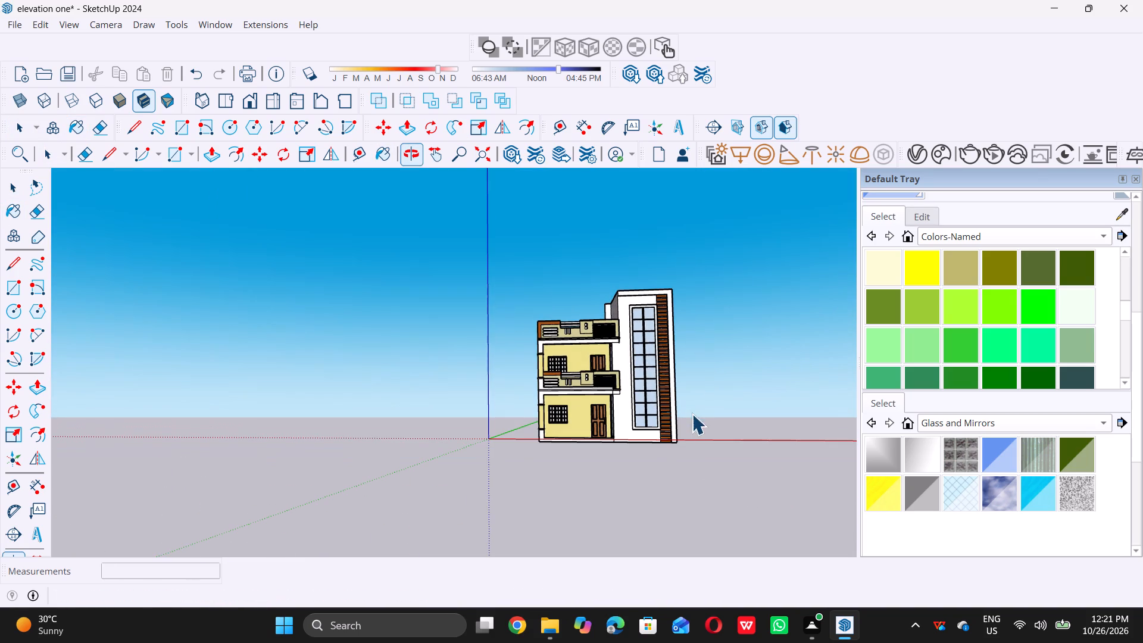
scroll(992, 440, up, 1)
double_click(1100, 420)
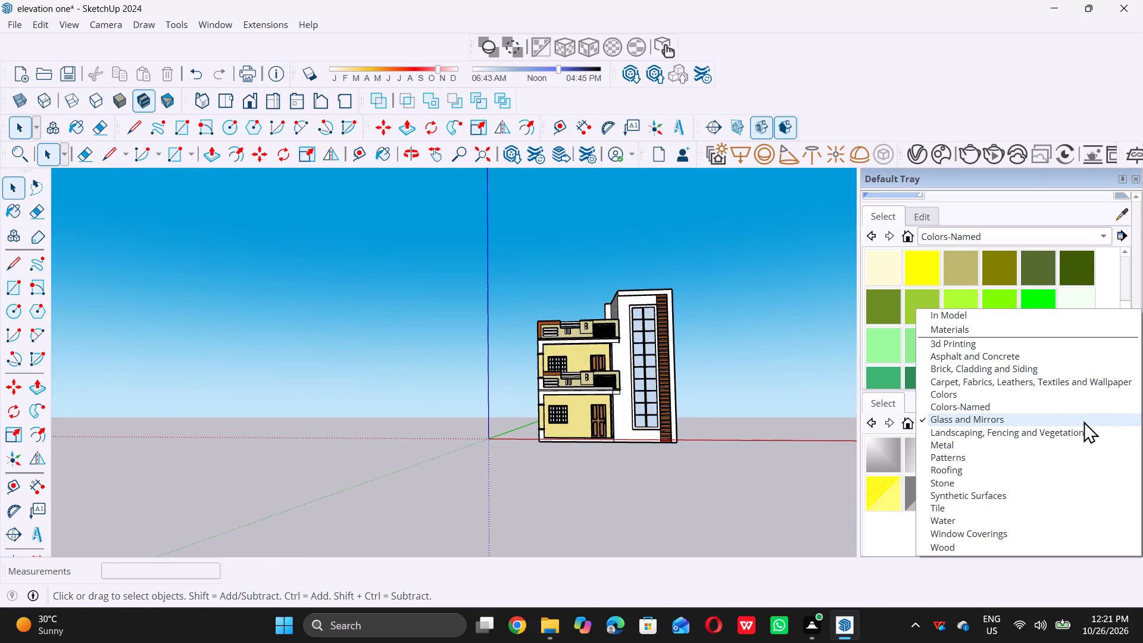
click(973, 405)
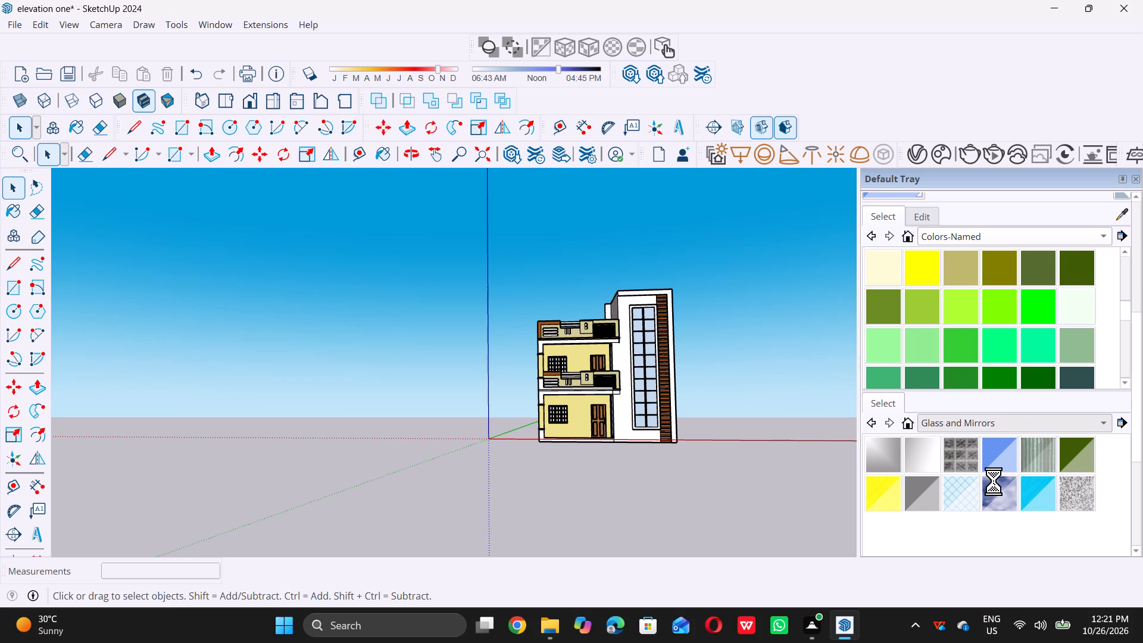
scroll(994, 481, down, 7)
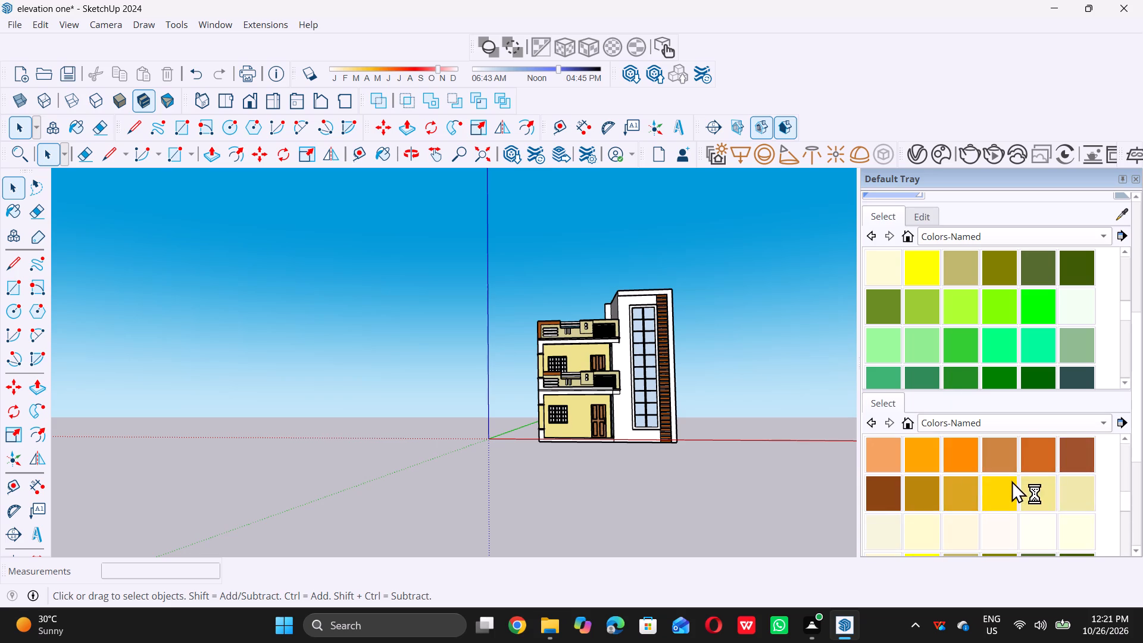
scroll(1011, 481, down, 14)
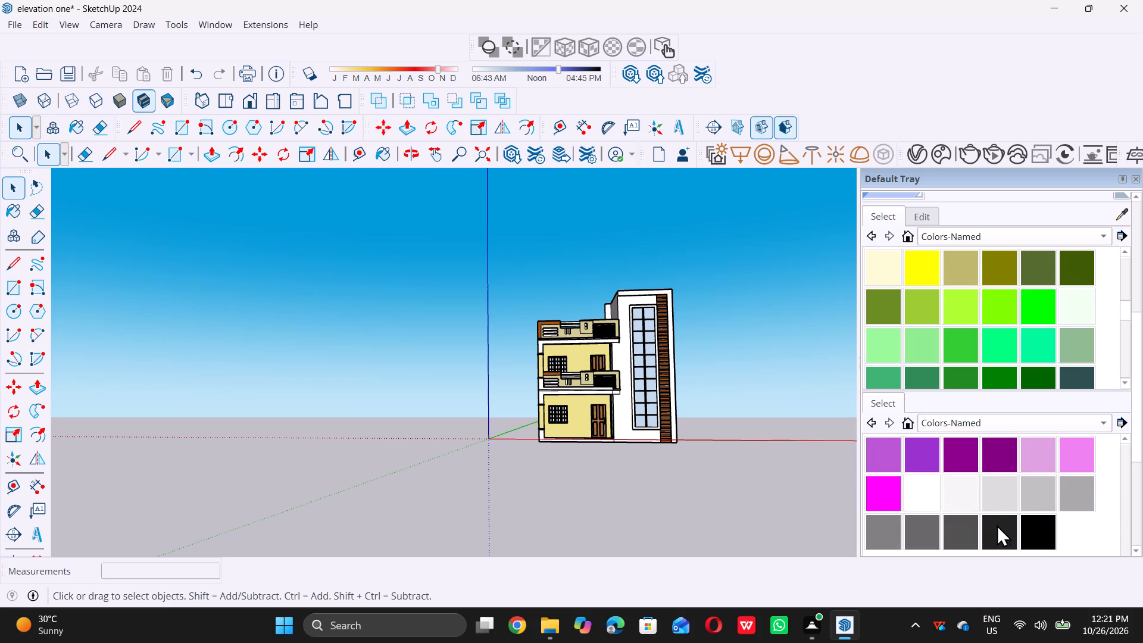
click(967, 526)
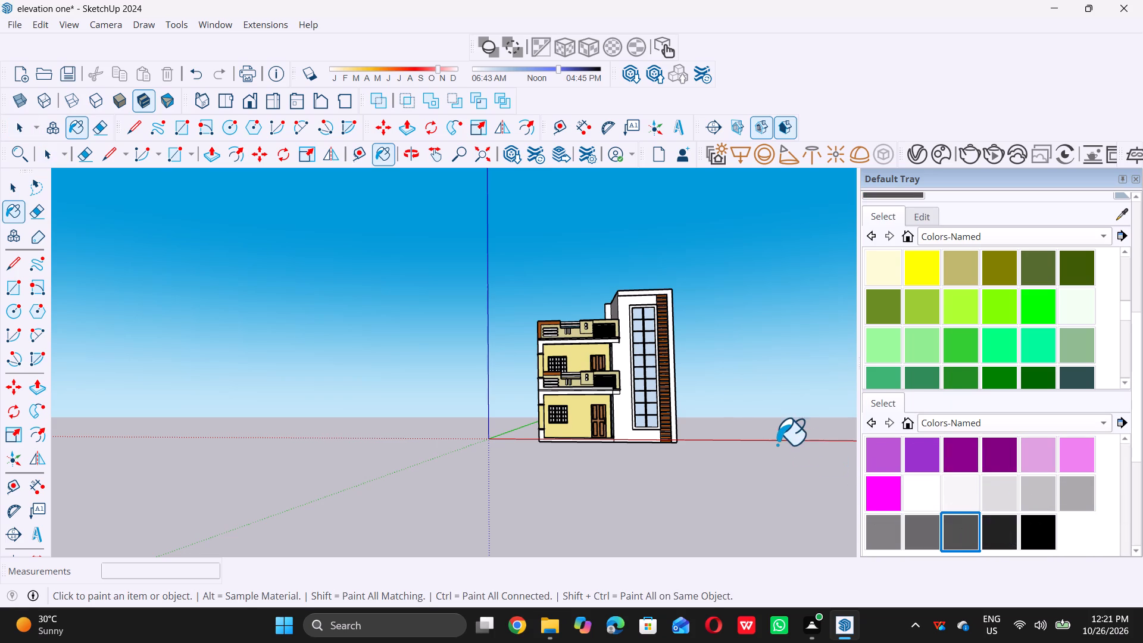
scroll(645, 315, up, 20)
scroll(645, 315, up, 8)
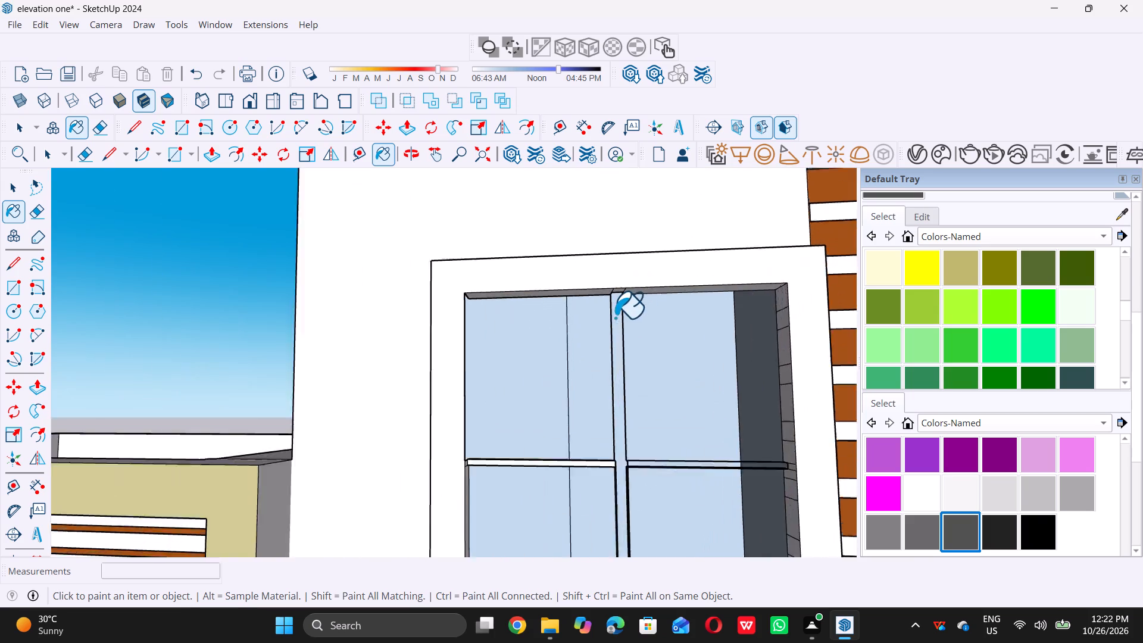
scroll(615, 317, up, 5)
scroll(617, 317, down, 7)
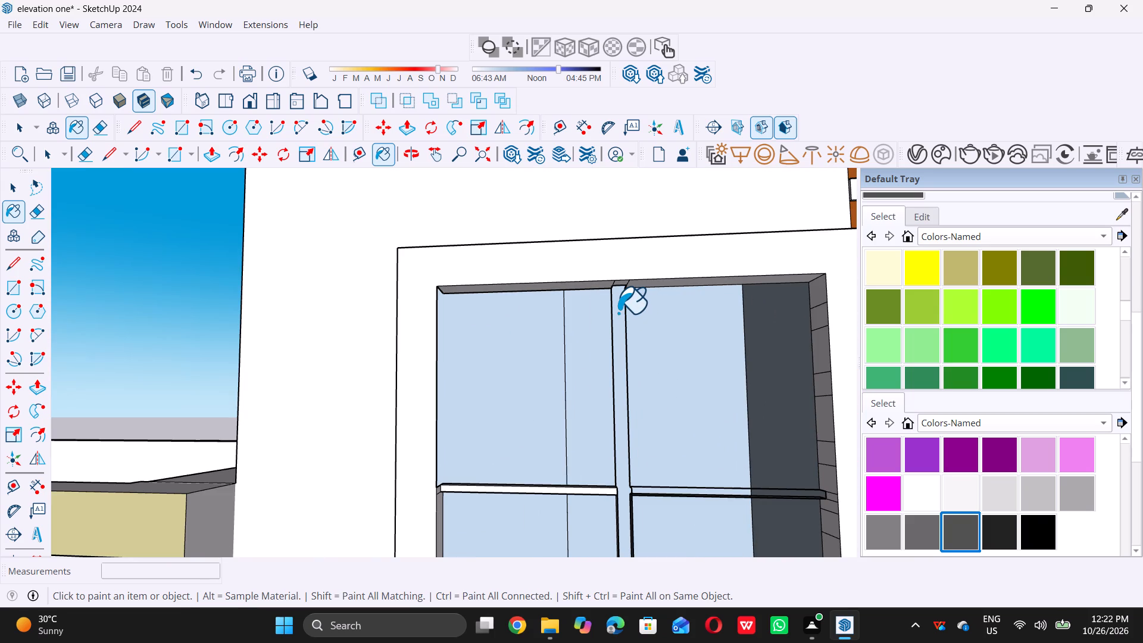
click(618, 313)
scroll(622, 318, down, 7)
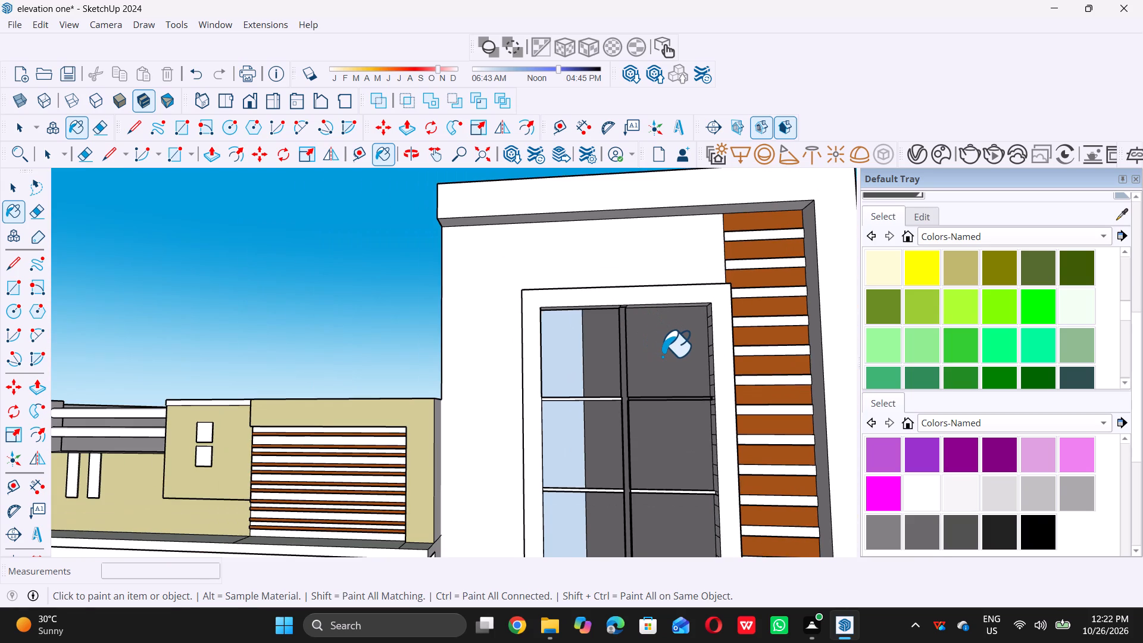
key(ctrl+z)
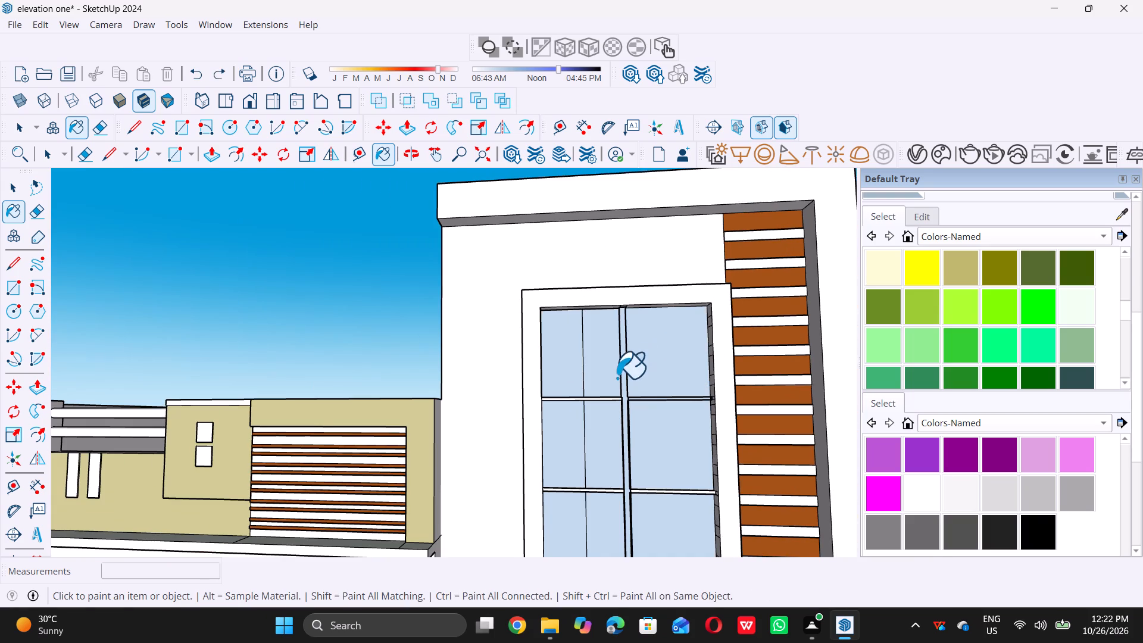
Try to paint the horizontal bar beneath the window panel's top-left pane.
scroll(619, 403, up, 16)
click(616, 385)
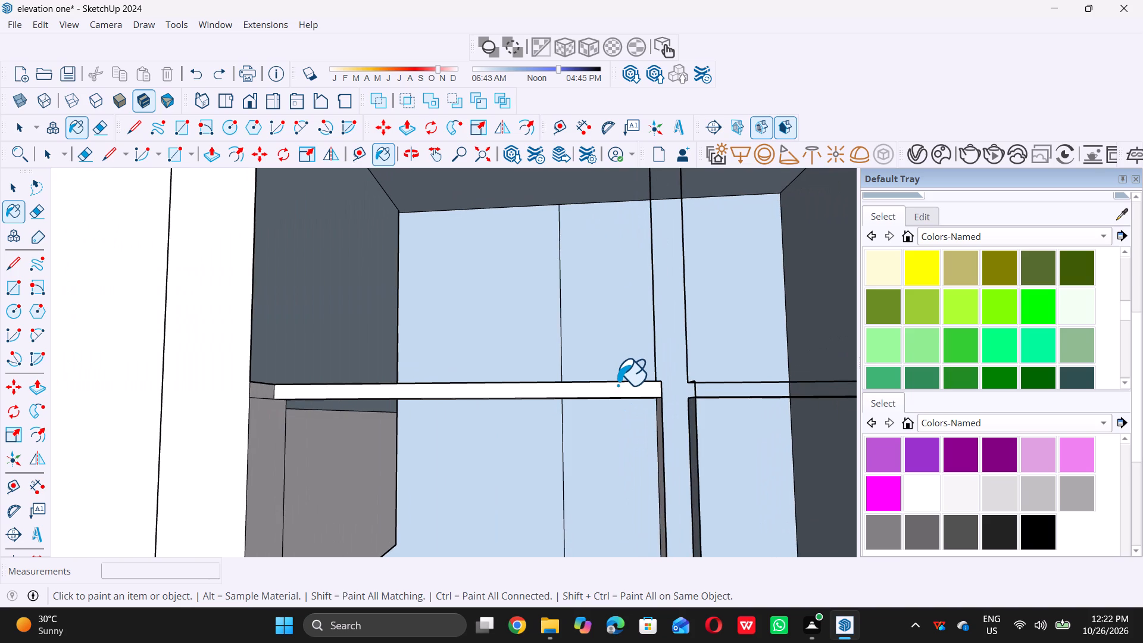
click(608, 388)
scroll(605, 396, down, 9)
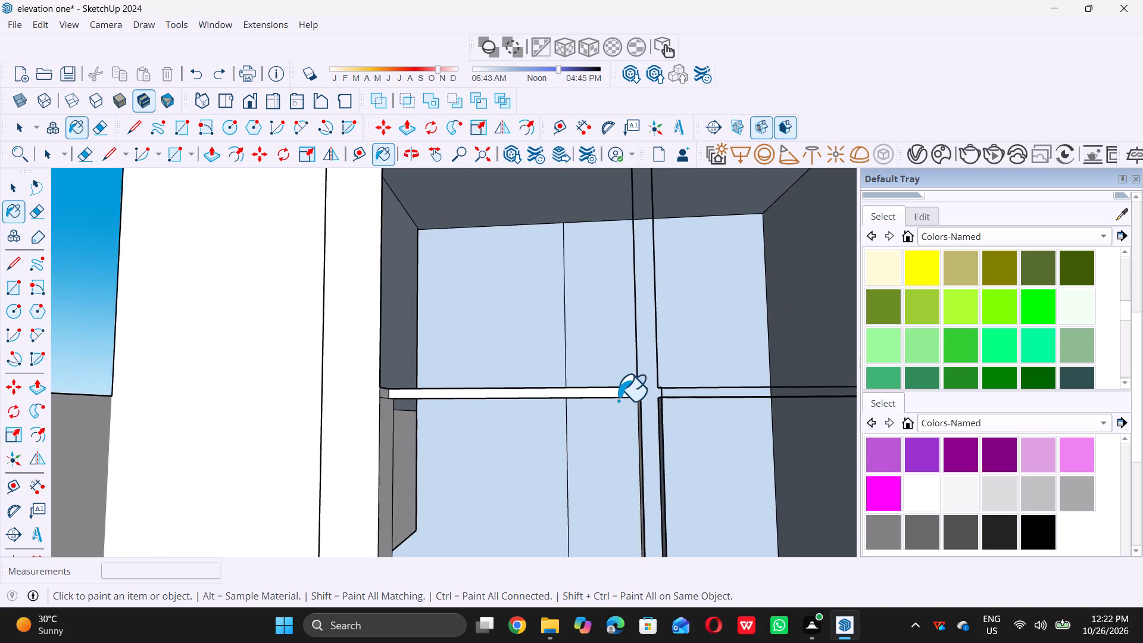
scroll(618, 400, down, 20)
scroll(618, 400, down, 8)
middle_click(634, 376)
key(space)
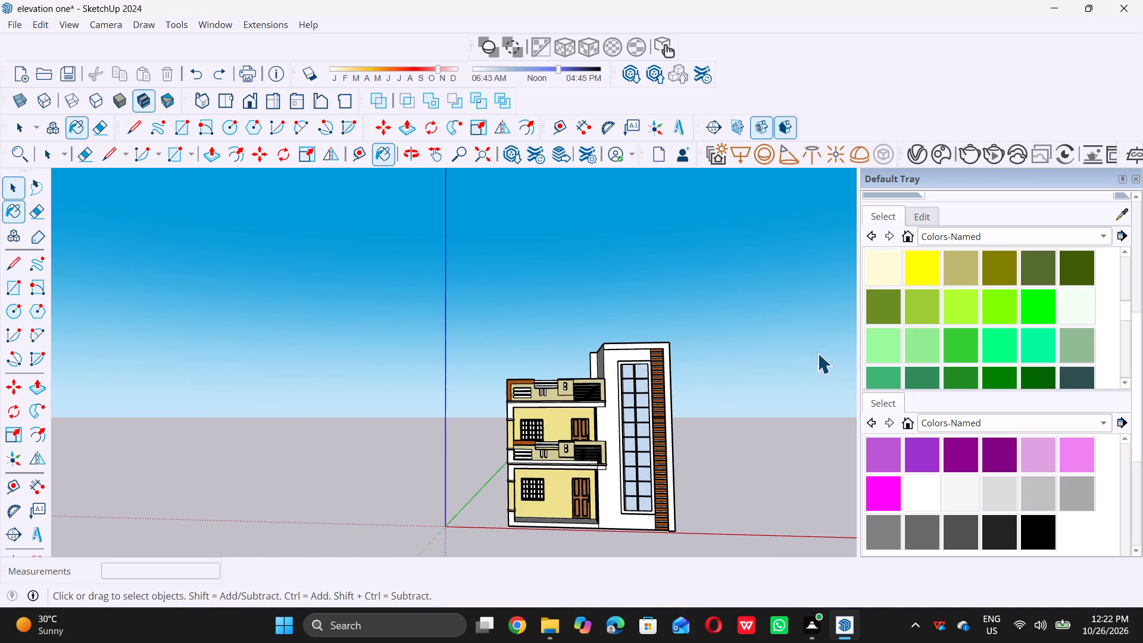
Examine the horizontal bar beneath the window panel's top panes and its joint with the central vertical bar.
scroll(796, 354, down, 5)
middle_drag(500, 411, 558, 483)
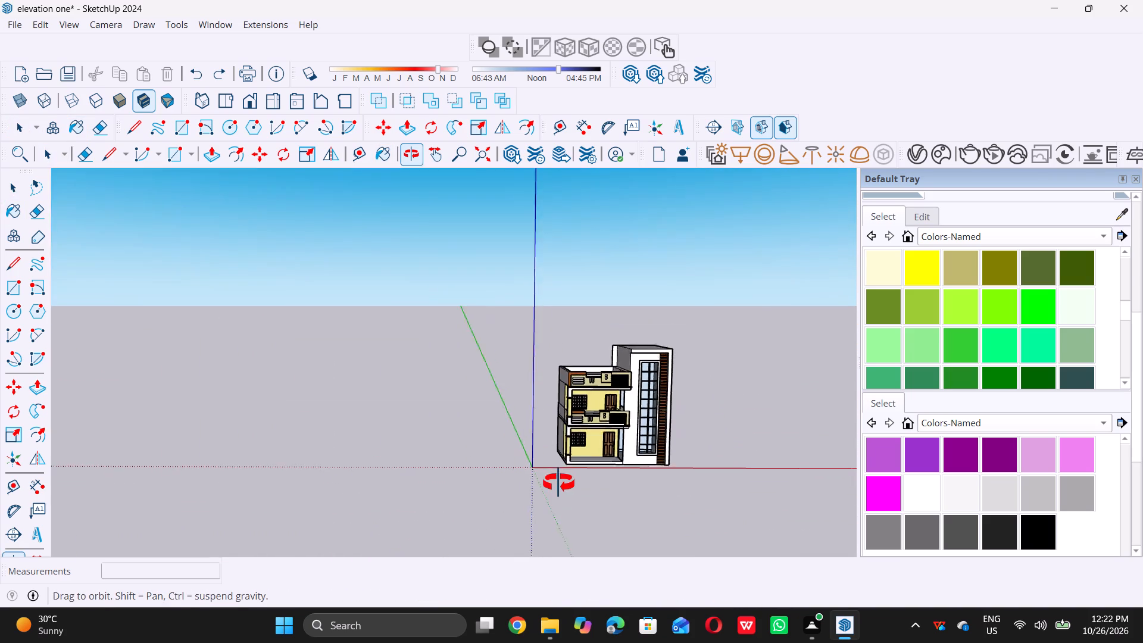
middle_drag(558, 483, 554, 472)
scroll(661, 394, up, 4)
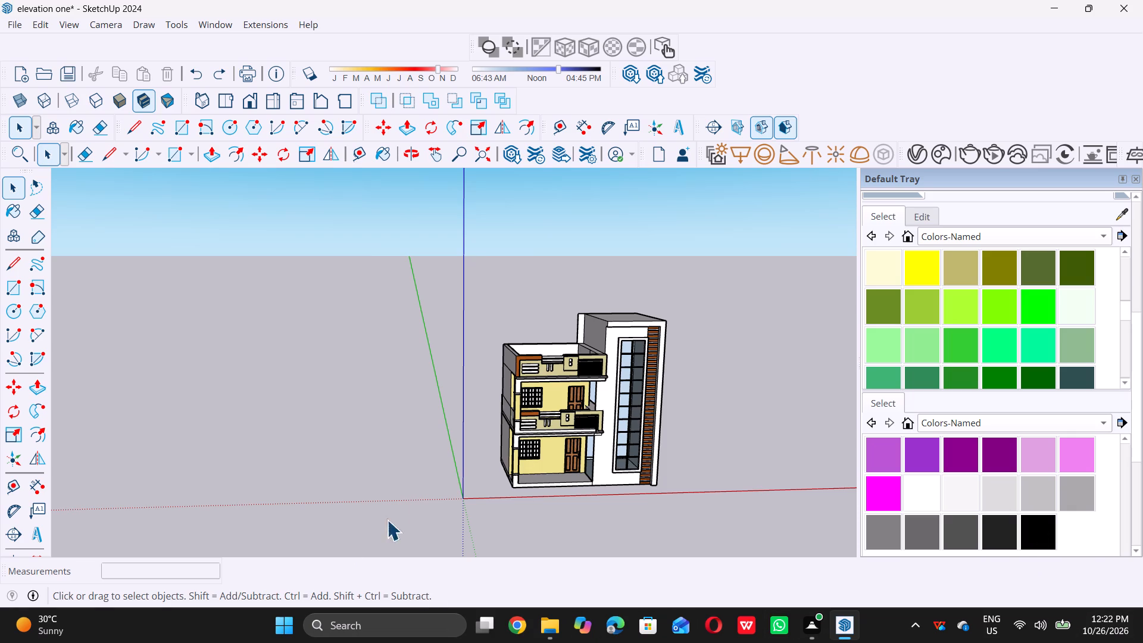
middle_drag(699, 394, 452, 357)
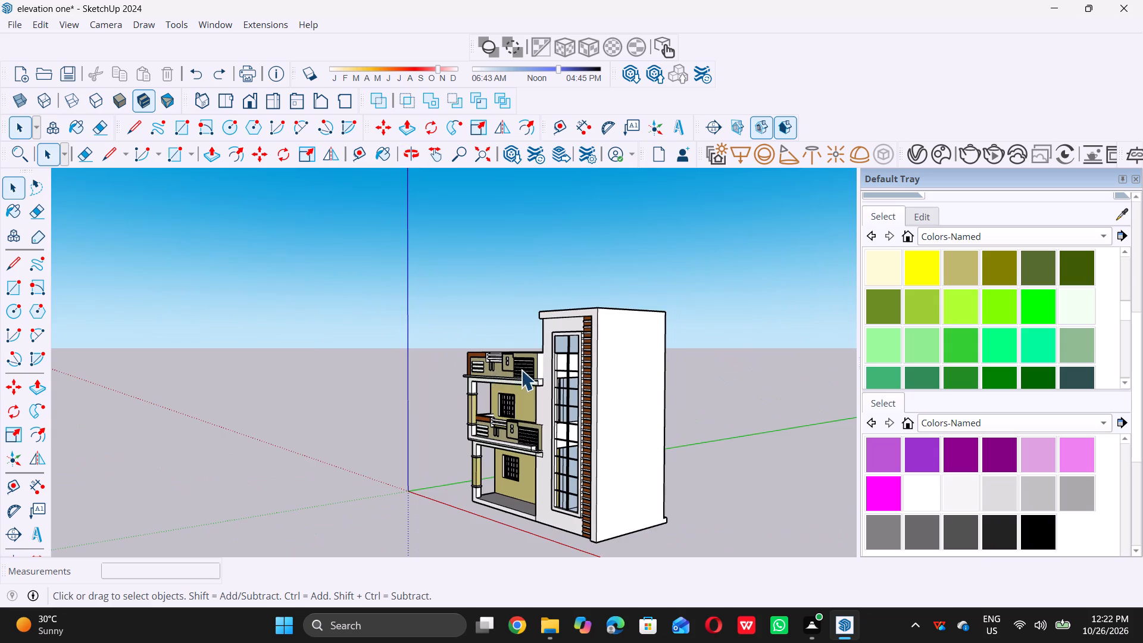
scroll(594, 342, up, 14)
scroll(653, 389, up, 7)
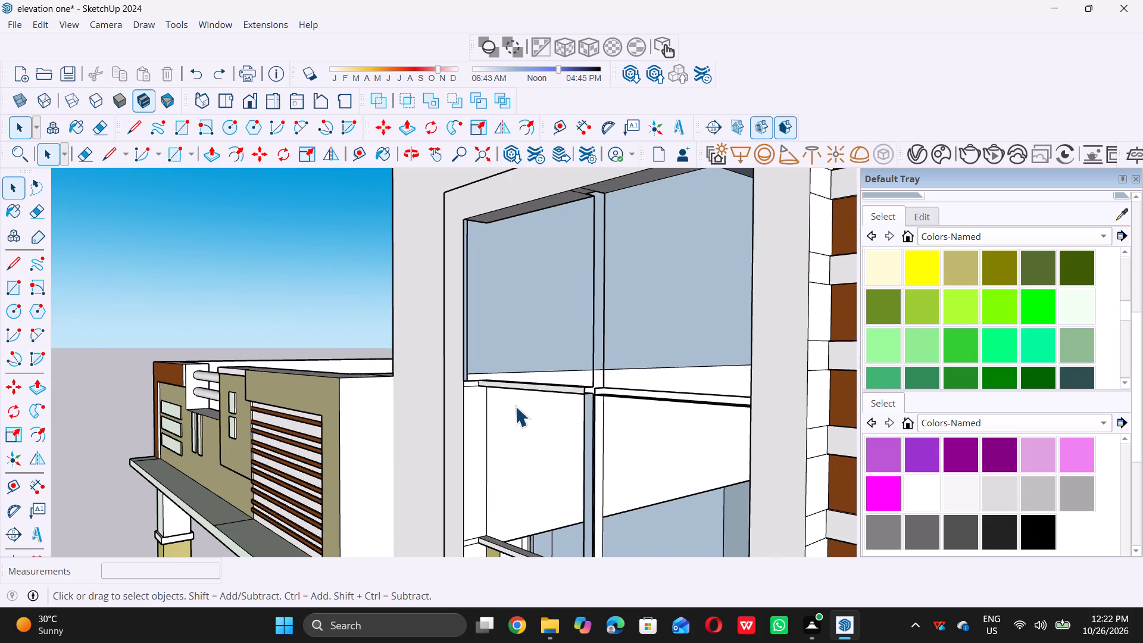
scroll(508, 393, up, 6)
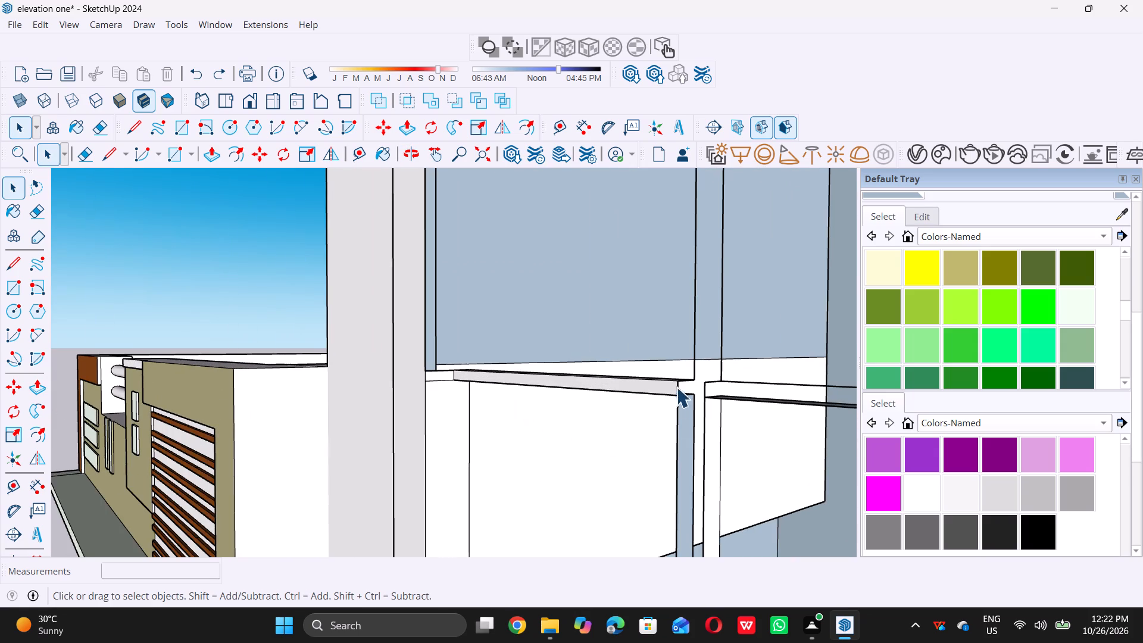
scroll(679, 383, up, 7)
scroll(686, 386, down, 7)
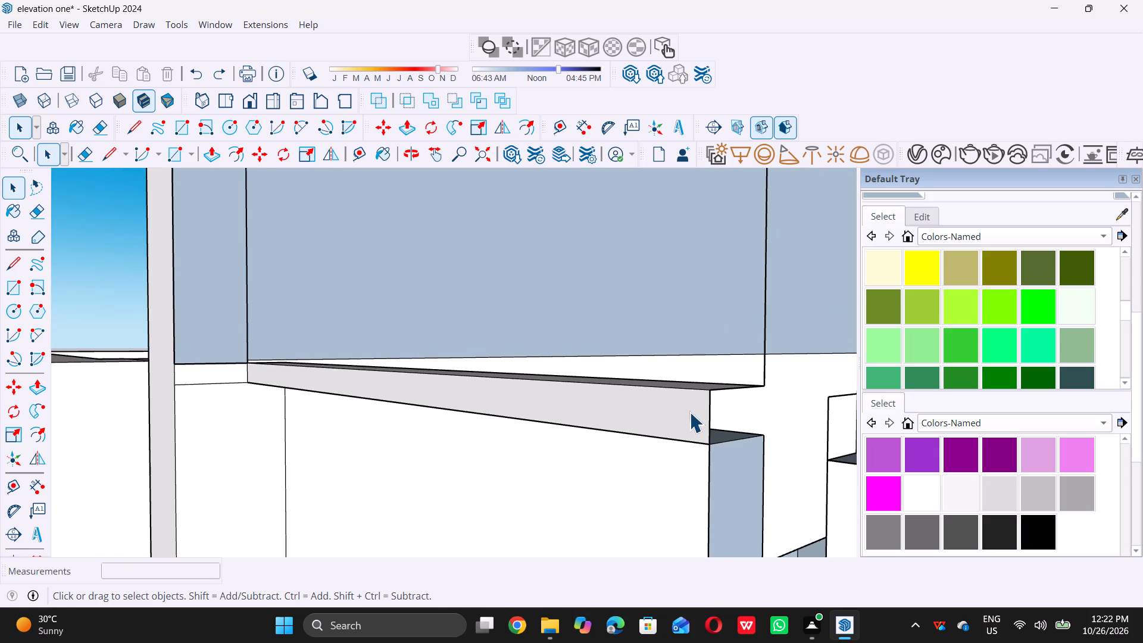
scroll(708, 407, down, 5)
scroll(757, 433, down, 1)
middle_drag(747, 427, 706, 407)
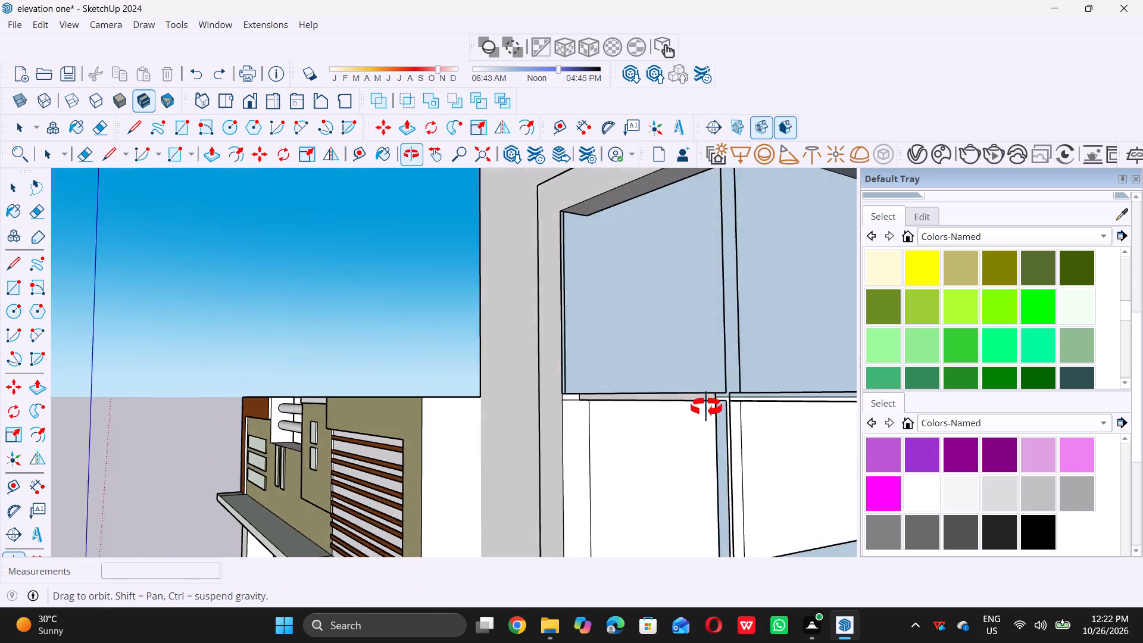
middle_drag(706, 407, 380, 427)
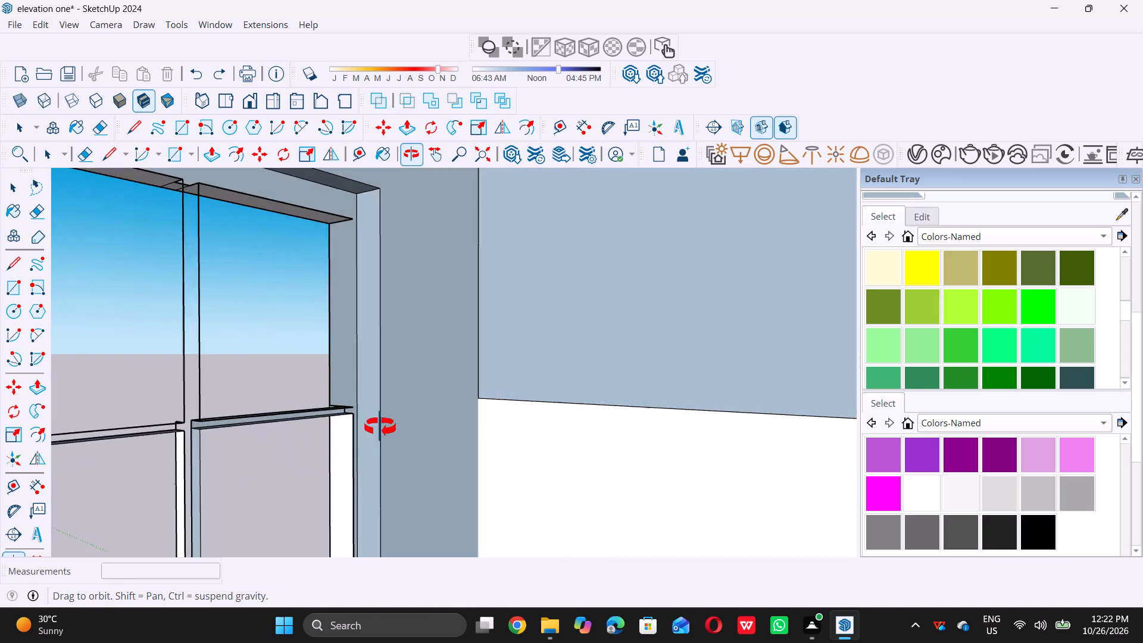
middle_drag(380, 427, 377, 427)
scroll(377, 427, up, 1)
scroll(423, 420, down, 13)
scroll(604, 369, down, 19)
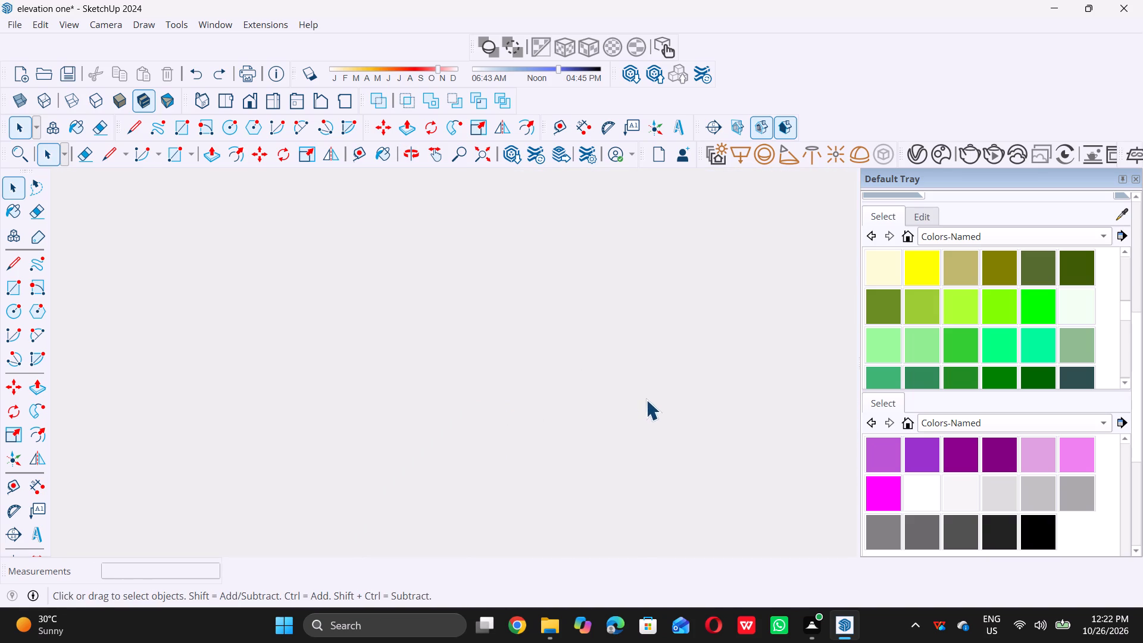
scroll(646, 399, down, 20)
scroll(646, 399, down, 19)
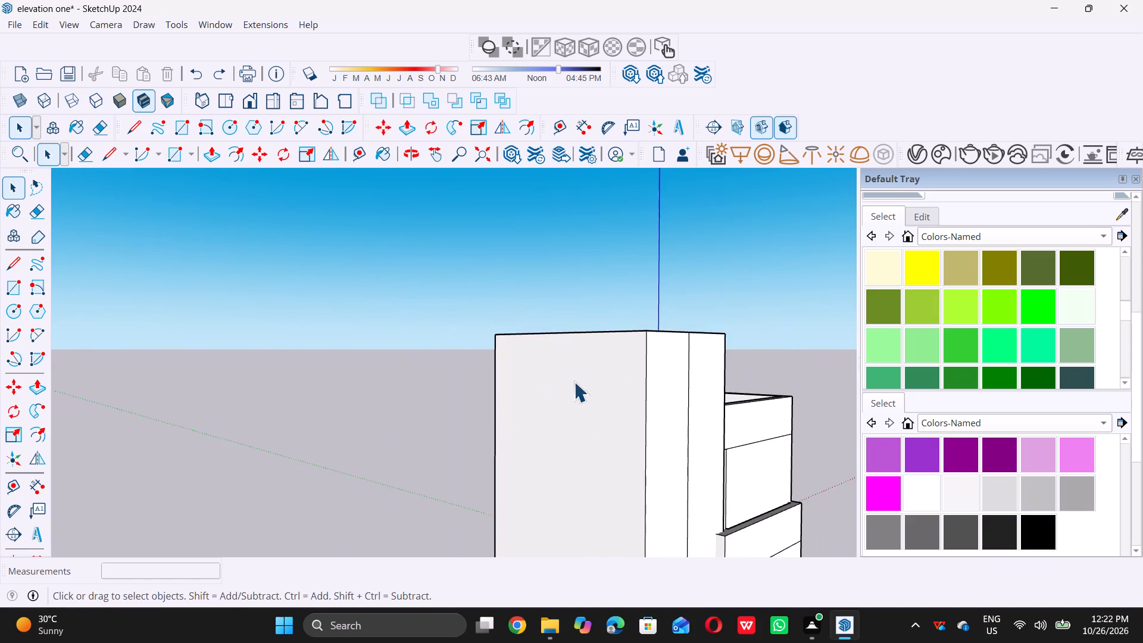
Inspect the tall block's window panel, the balconies and the upper-floor wall beside the door from several angles.
middle_drag(568, 383, 851, 502)
middle_drag(275, 430, 339, 415)
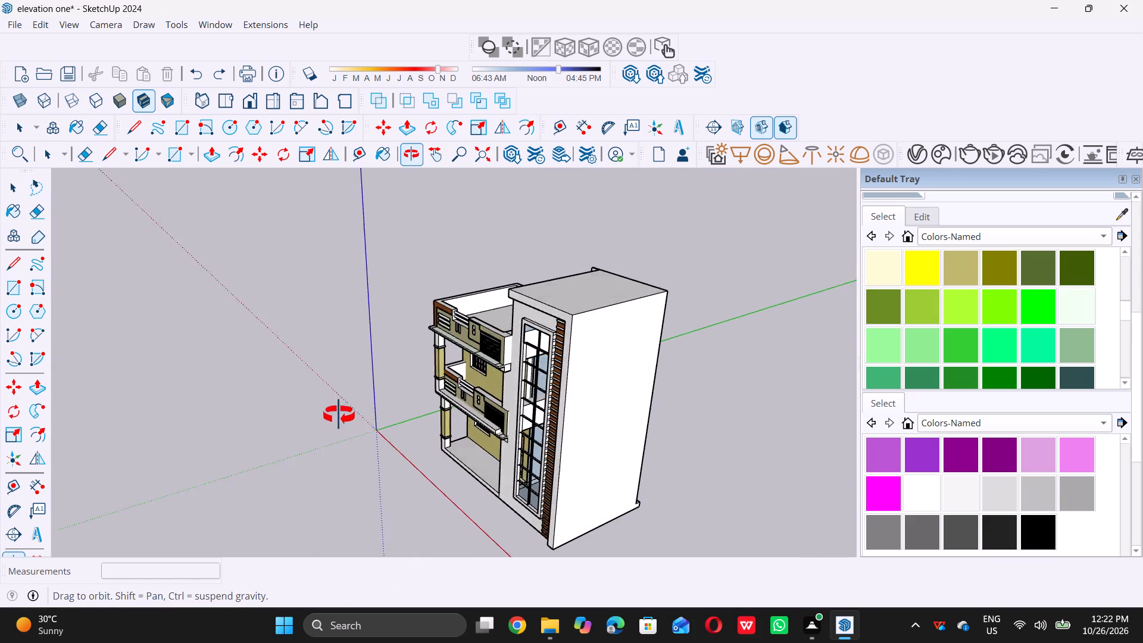
middle_drag(339, 415, 295, 400)
scroll(476, 391, up, 6)
scroll(642, 271, up, 6)
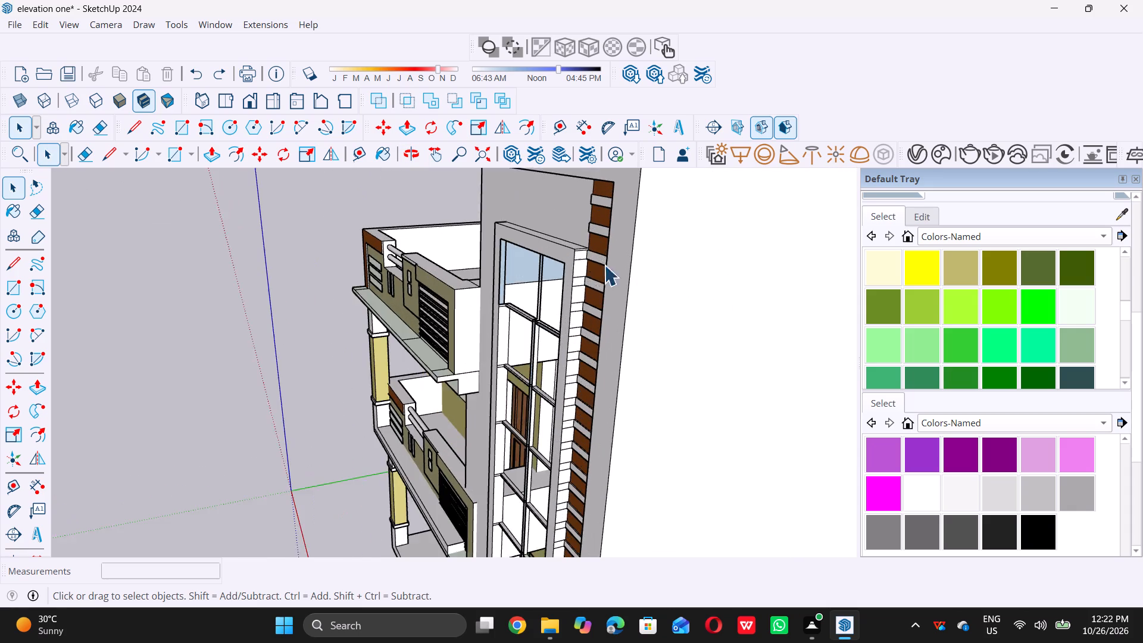
scroll(575, 285, up, 14)
scroll(577, 283, down, 15)
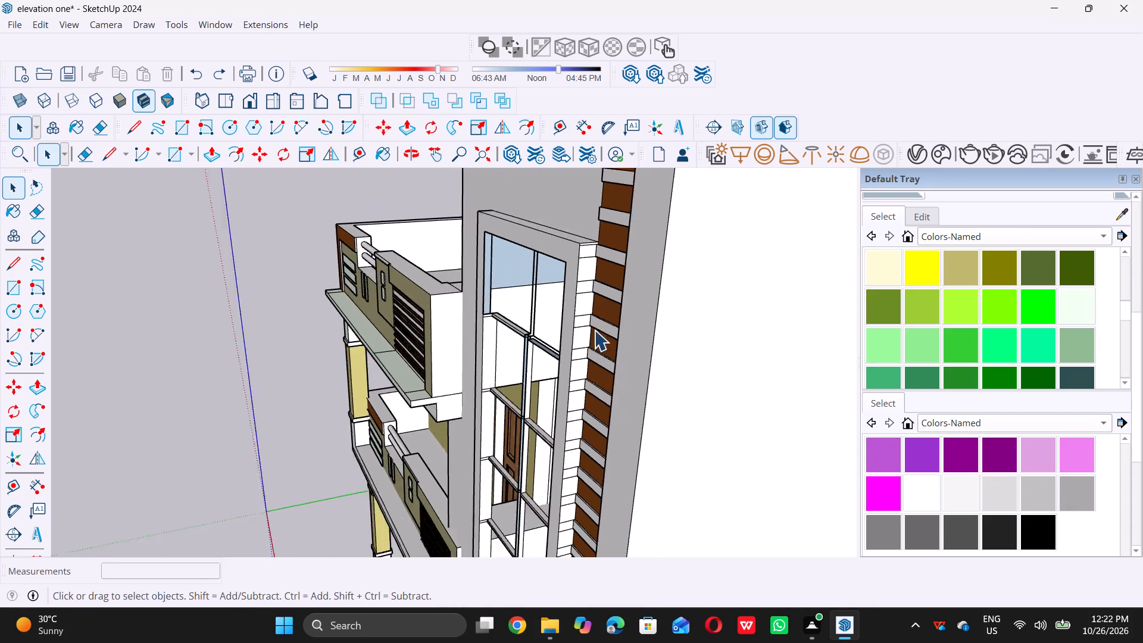
middle_drag(372, 446, 361, 396)
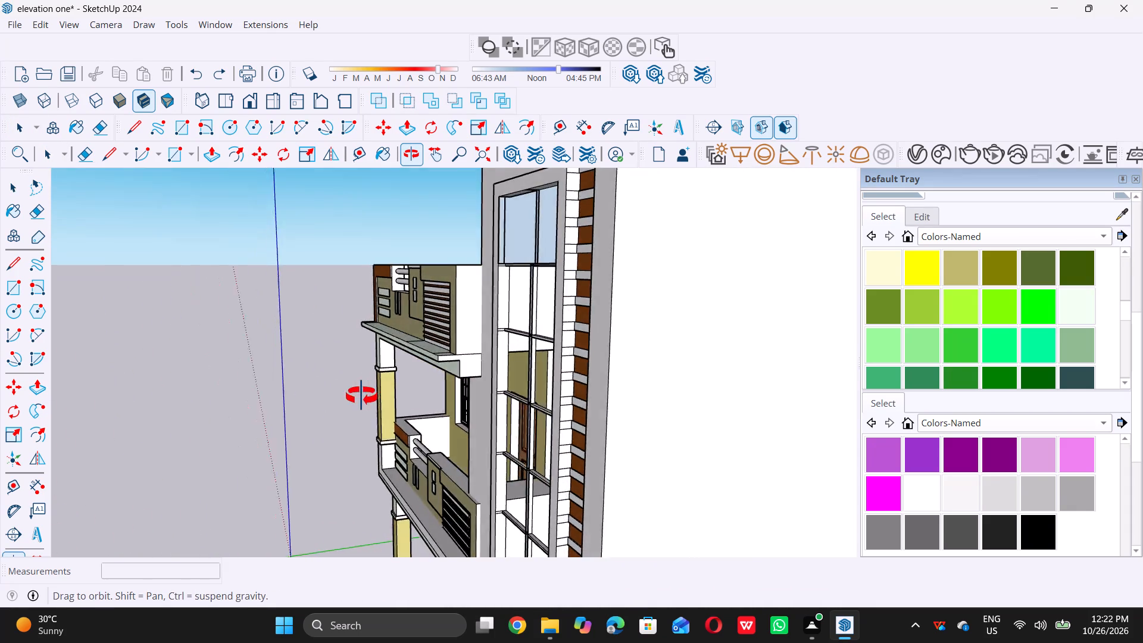
middle_drag(361, 396, 845, 427)
middle_drag(445, 409, 499, 344)
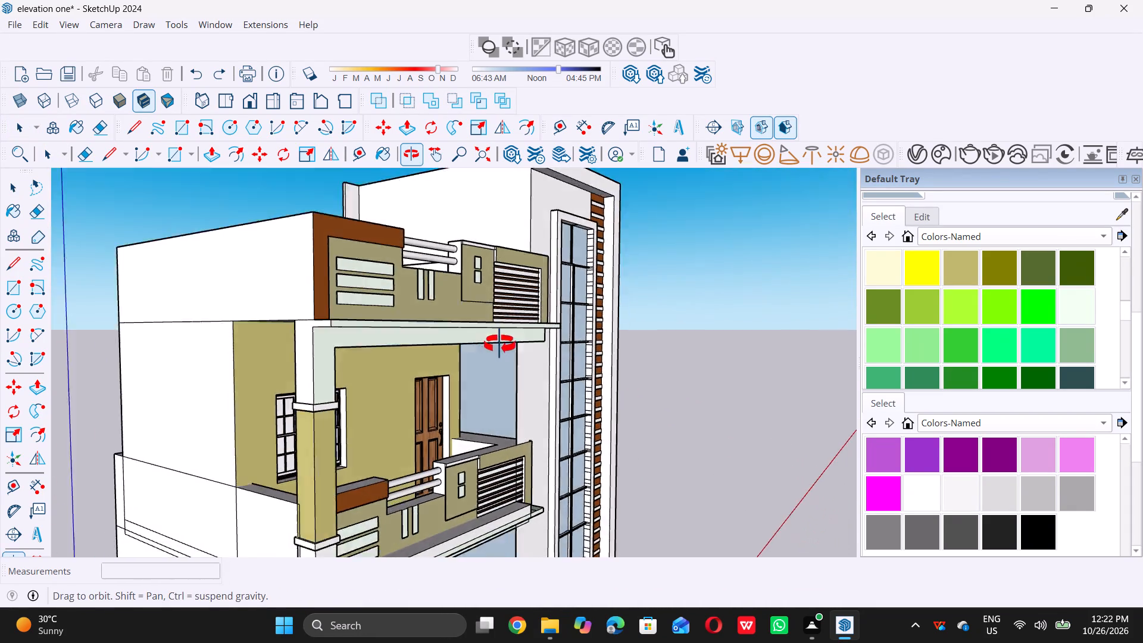
middle_drag(499, 344, 360, 309)
scroll(477, 371, up, 7)
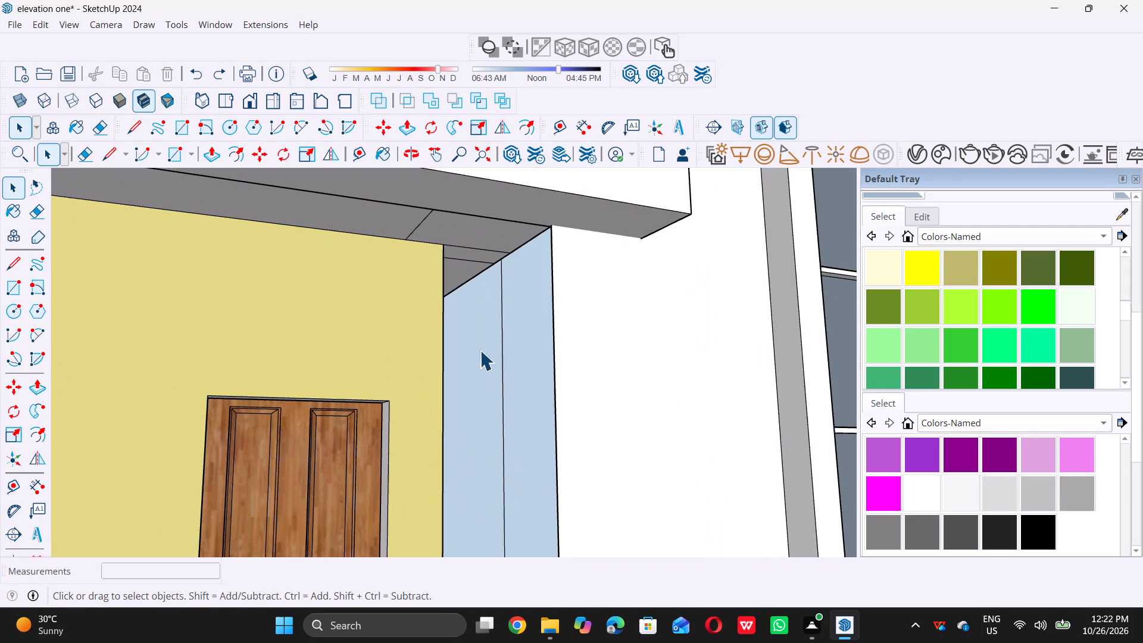
middle_drag(454, 357, 423, 369)
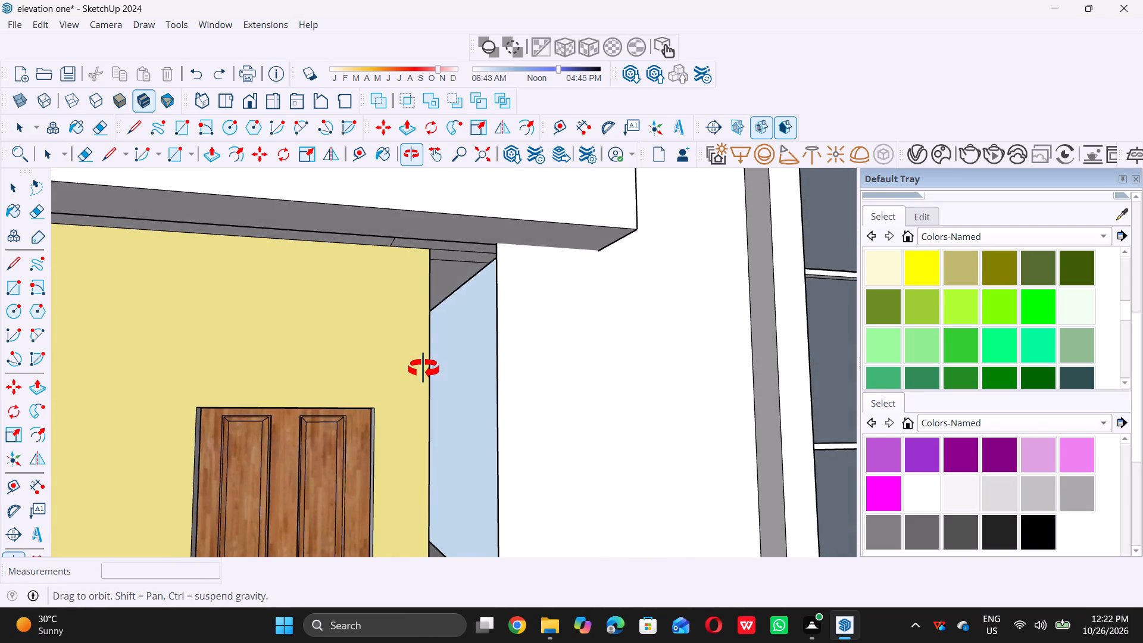
middle_drag(423, 369, 79, 425)
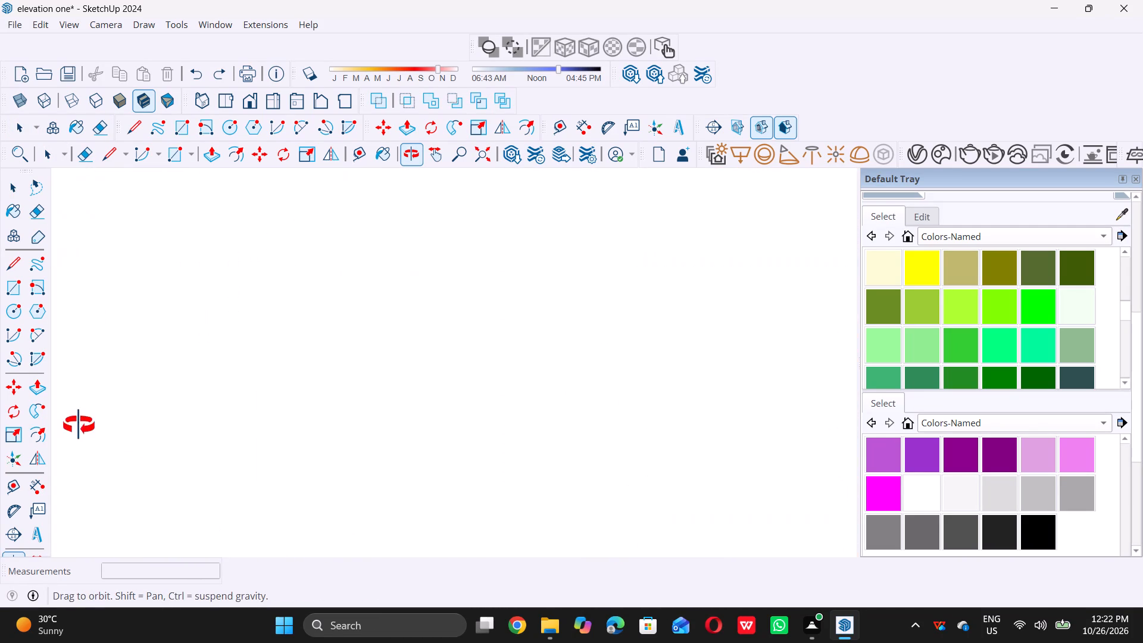
middle_drag(79, 425, 193, 415)
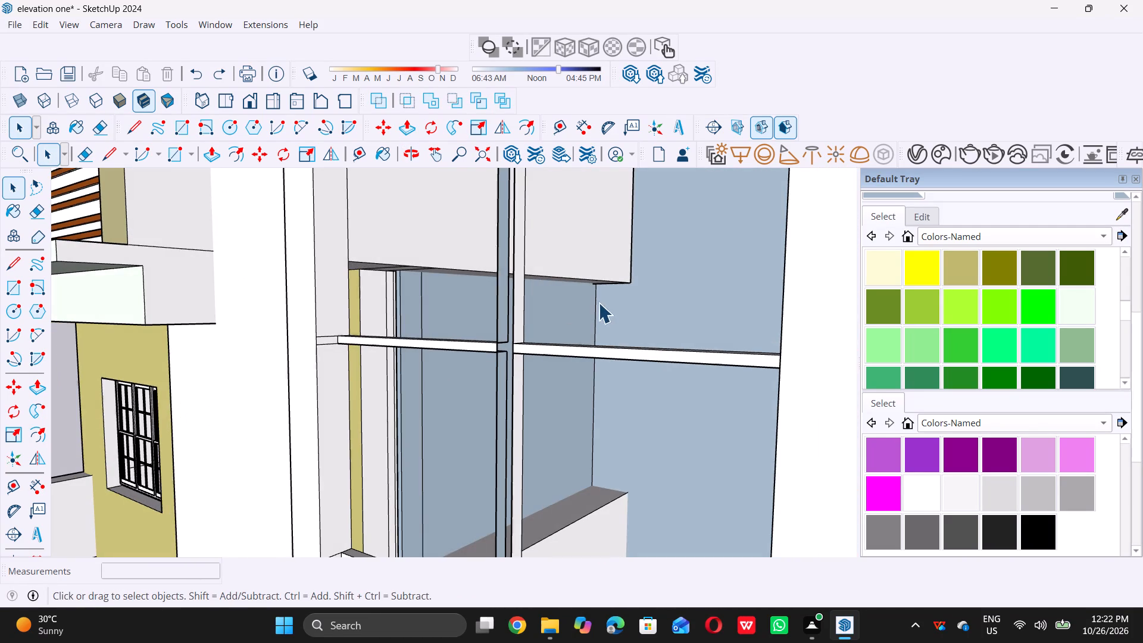
Review the whole front elevation, comparing the balconies, window panel and tall block from both sides and the front.
scroll(586, 289, up, 1)
scroll(474, 320, down, 12)
scroll(524, 356, down, 5)
scroll(545, 311, down, 12)
scroll(511, 370, up, 5)
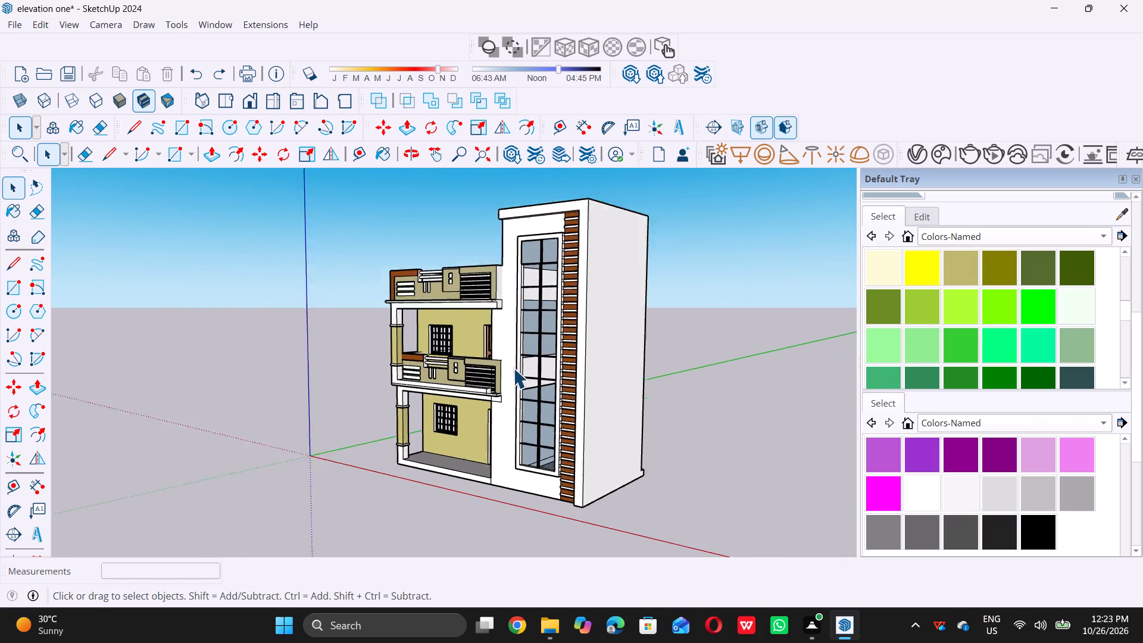
scroll(513, 368, up, 2)
middle_drag(583, 257, 473, 358)
scroll(583, 257, up, 1)
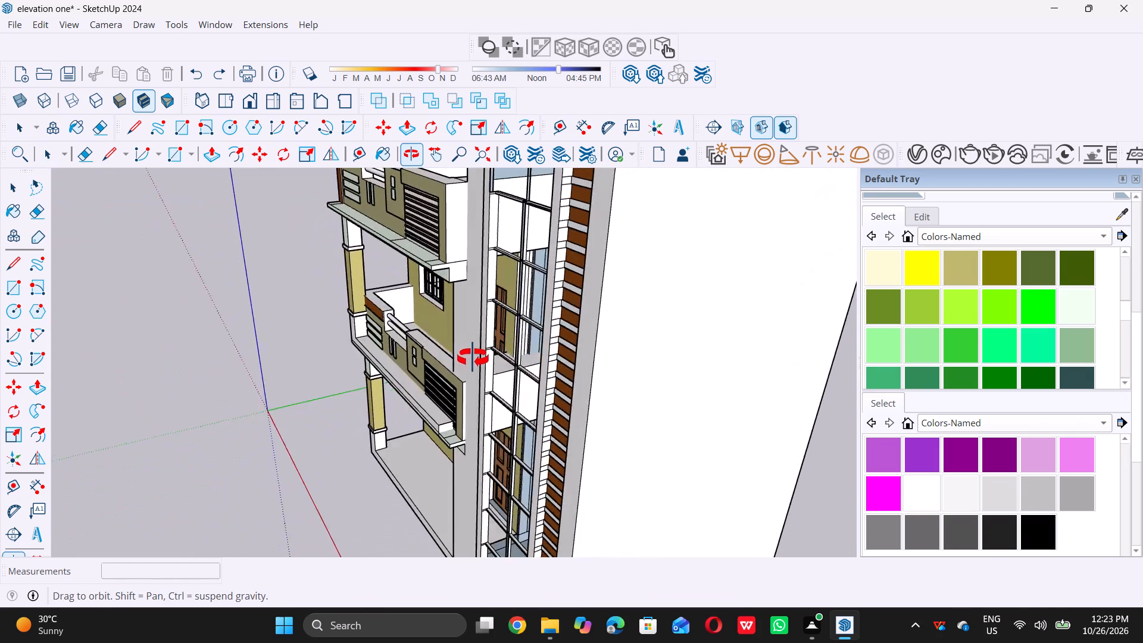
middle_drag(473, 358, 567, 309)
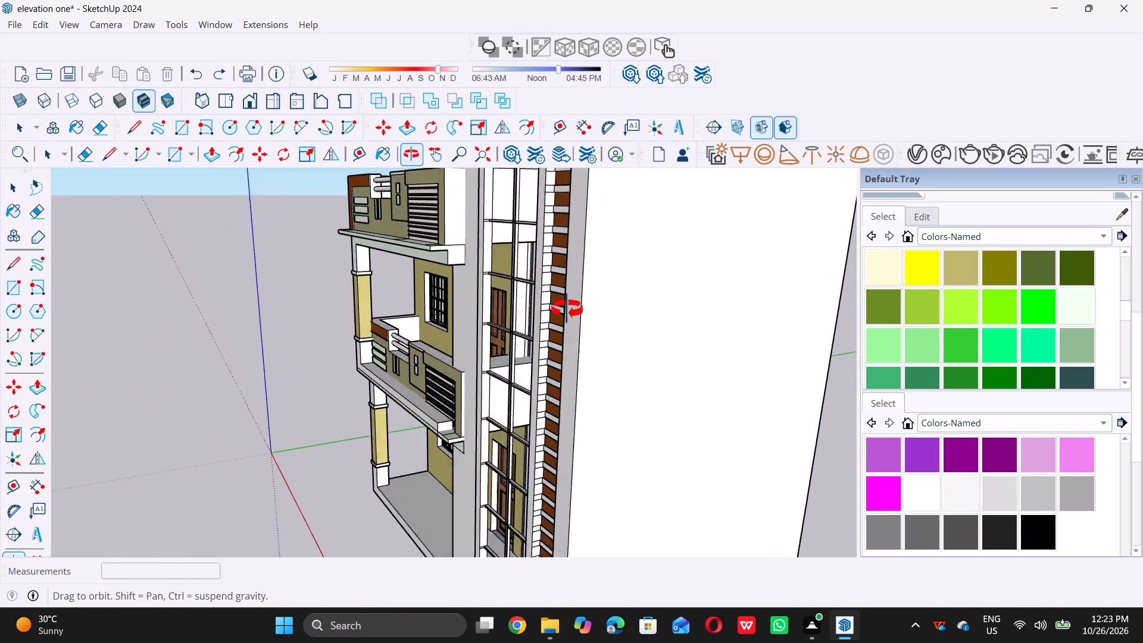
middle_drag(567, 309, 1024, 298)
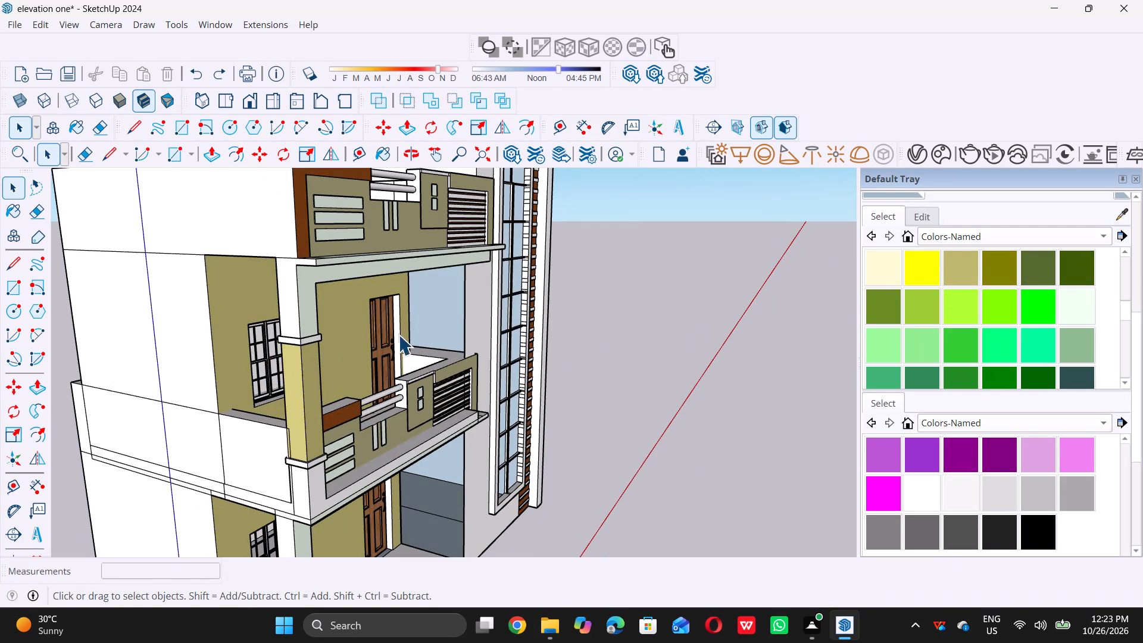
middle_drag(494, 316, 0, 342)
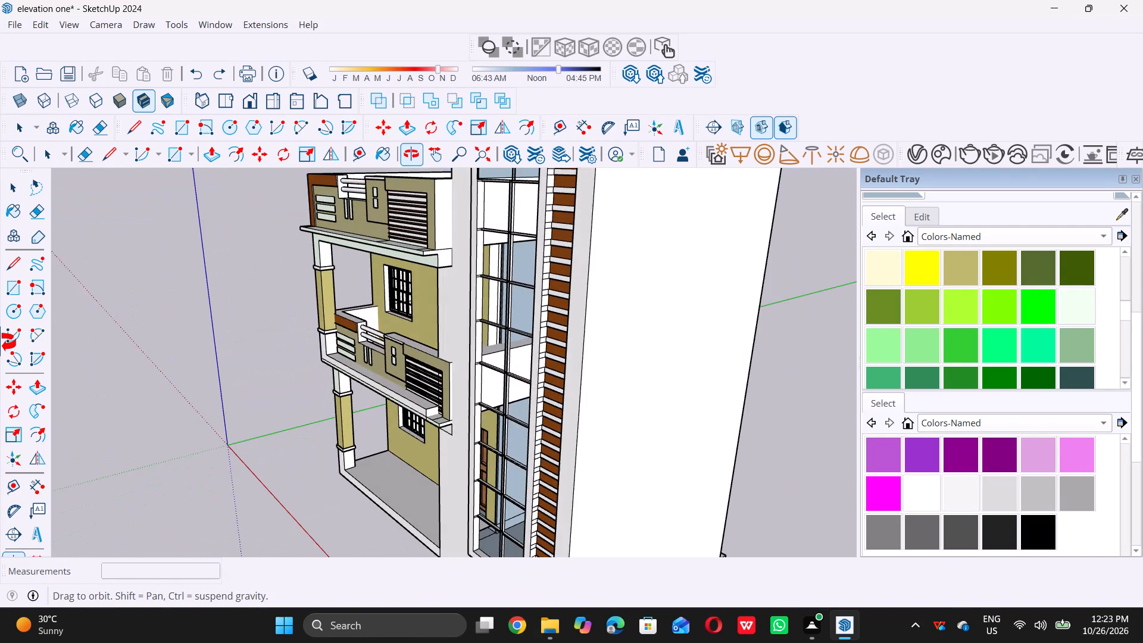
middle_drag(0, 342, 242, 261)
scroll(244, 347, down, 3)
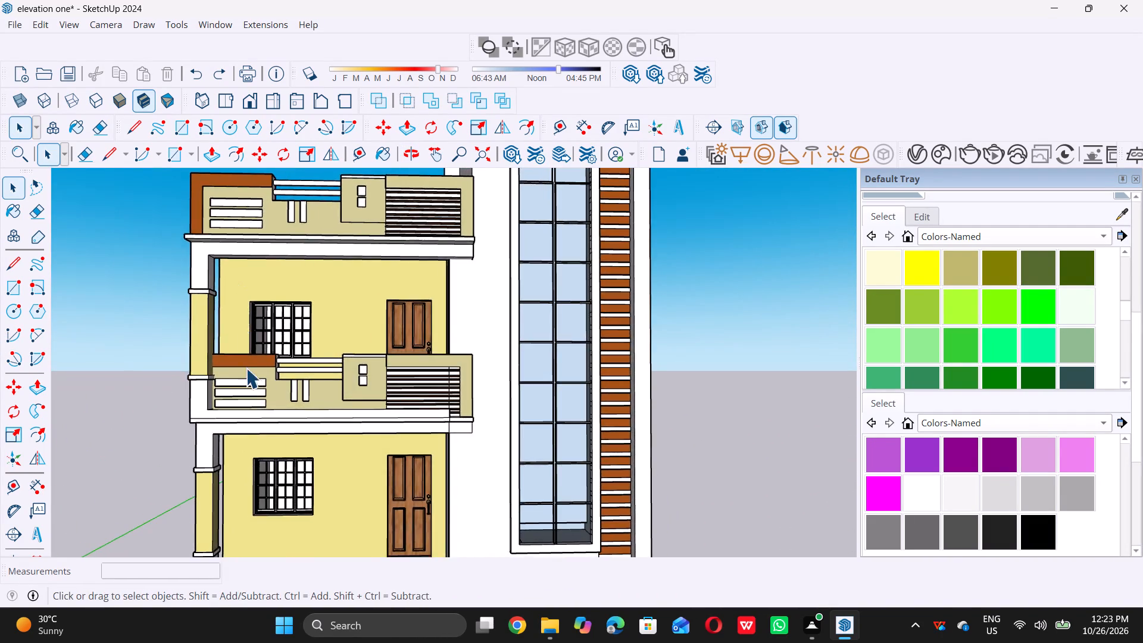
scroll(246, 368, down, 4)
scroll(293, 460, down, 5)
middle_drag(494, 393, 461, 411)
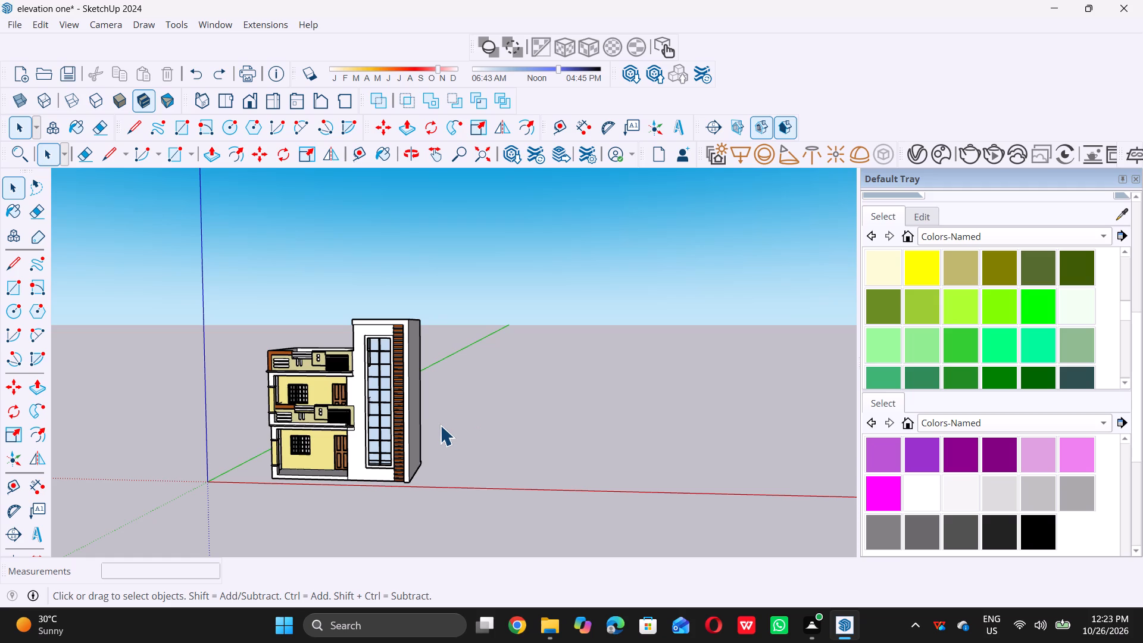
scroll(533, 344, down, 4)
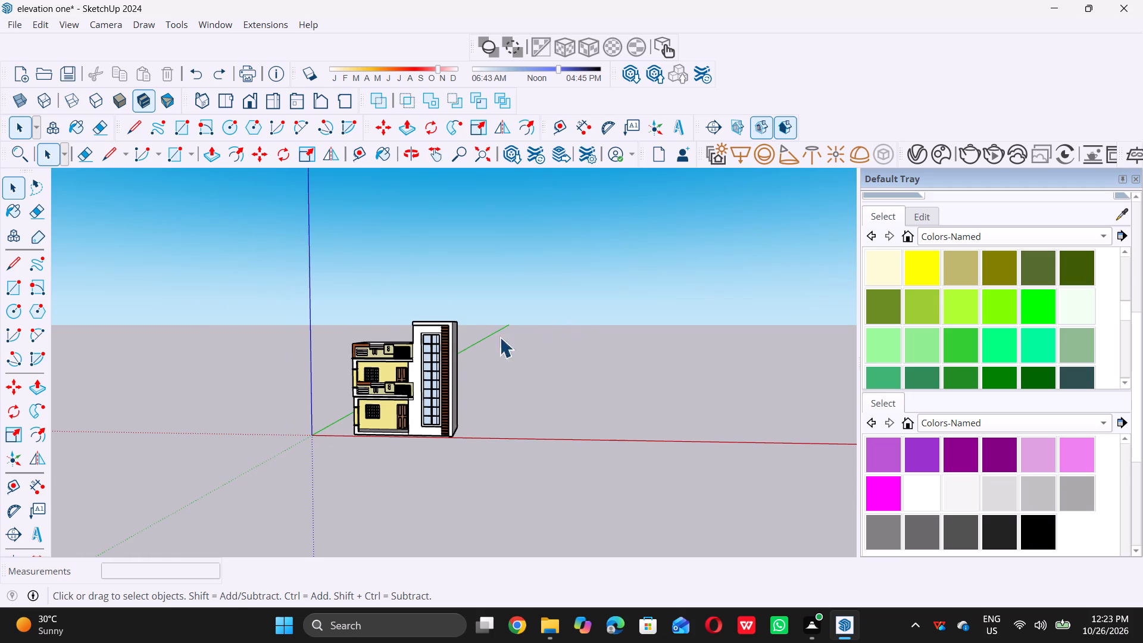
middle_drag(414, 336, 486, 327)
scroll(460, 323, up, 14)
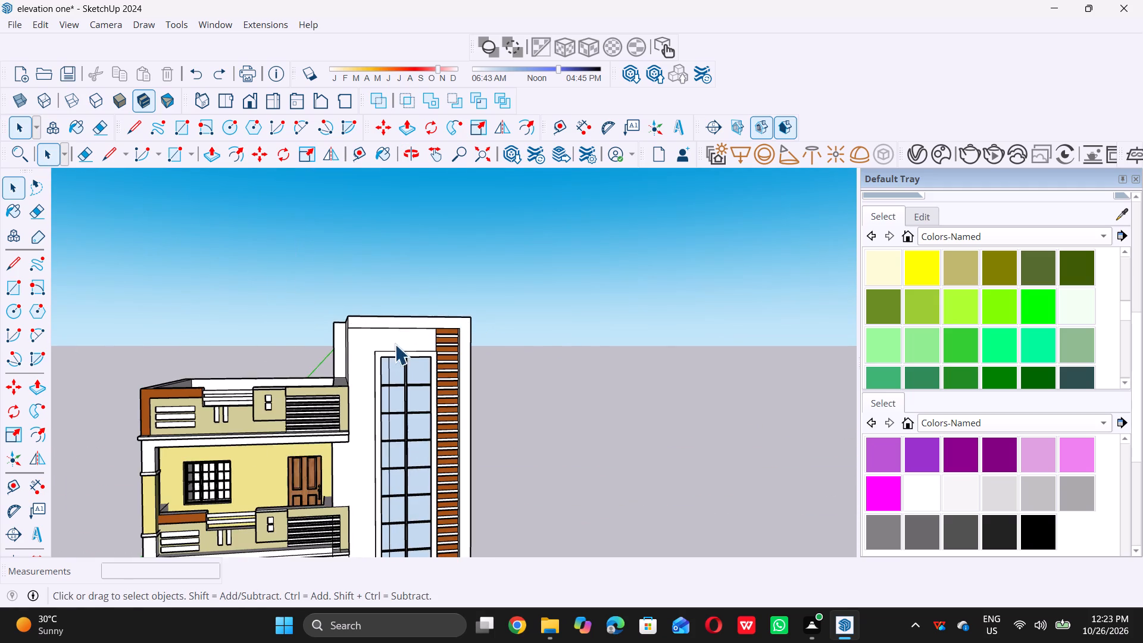
scroll(395, 344, down, 5)
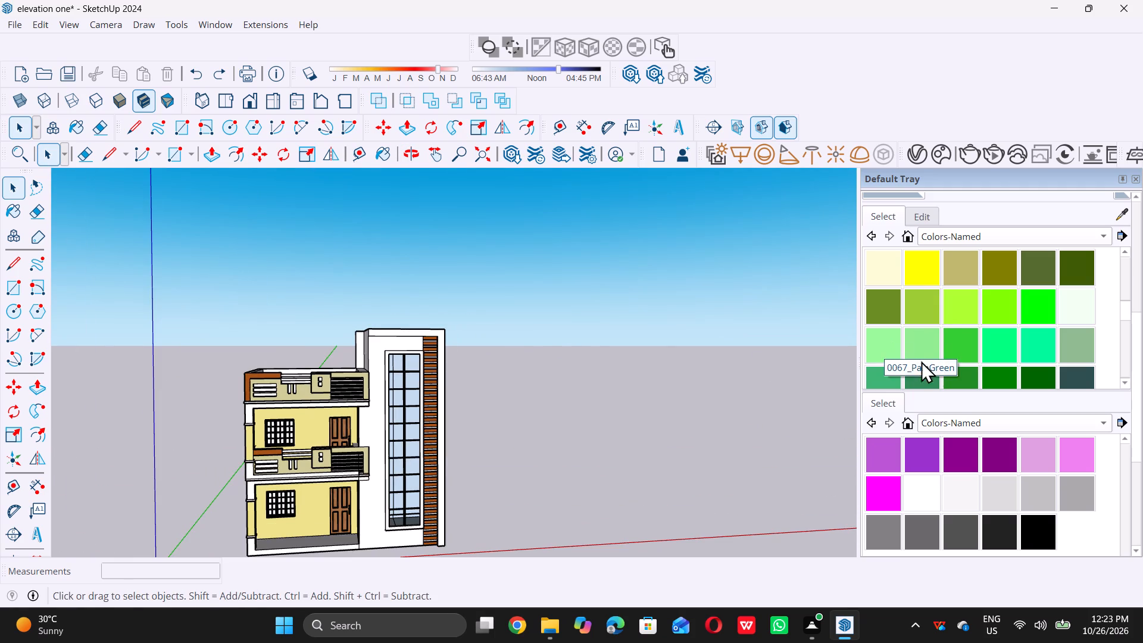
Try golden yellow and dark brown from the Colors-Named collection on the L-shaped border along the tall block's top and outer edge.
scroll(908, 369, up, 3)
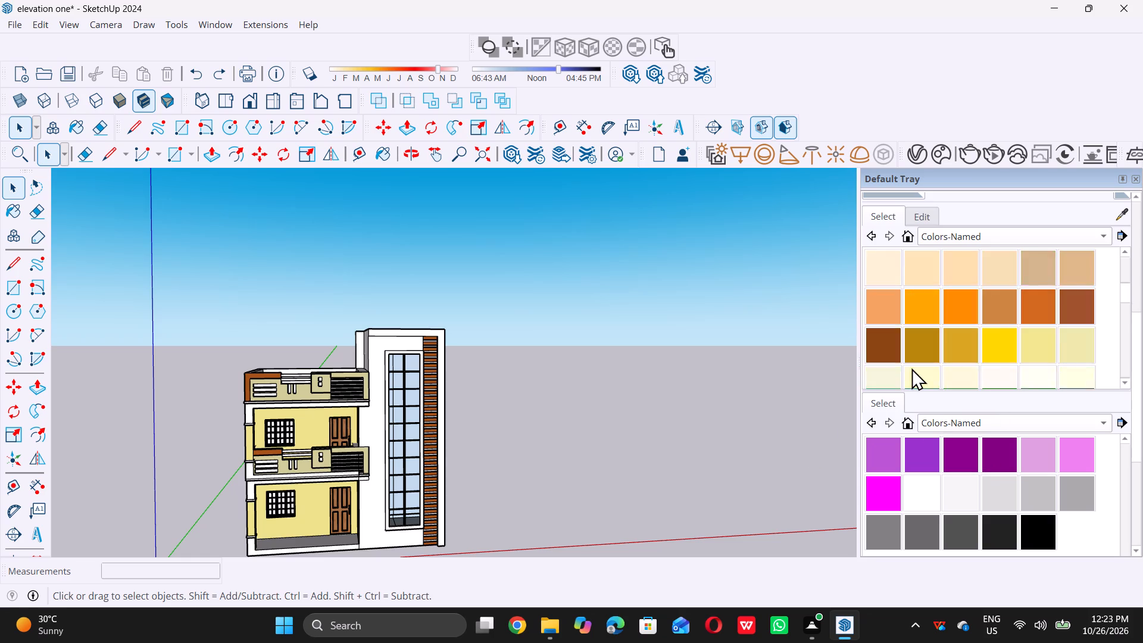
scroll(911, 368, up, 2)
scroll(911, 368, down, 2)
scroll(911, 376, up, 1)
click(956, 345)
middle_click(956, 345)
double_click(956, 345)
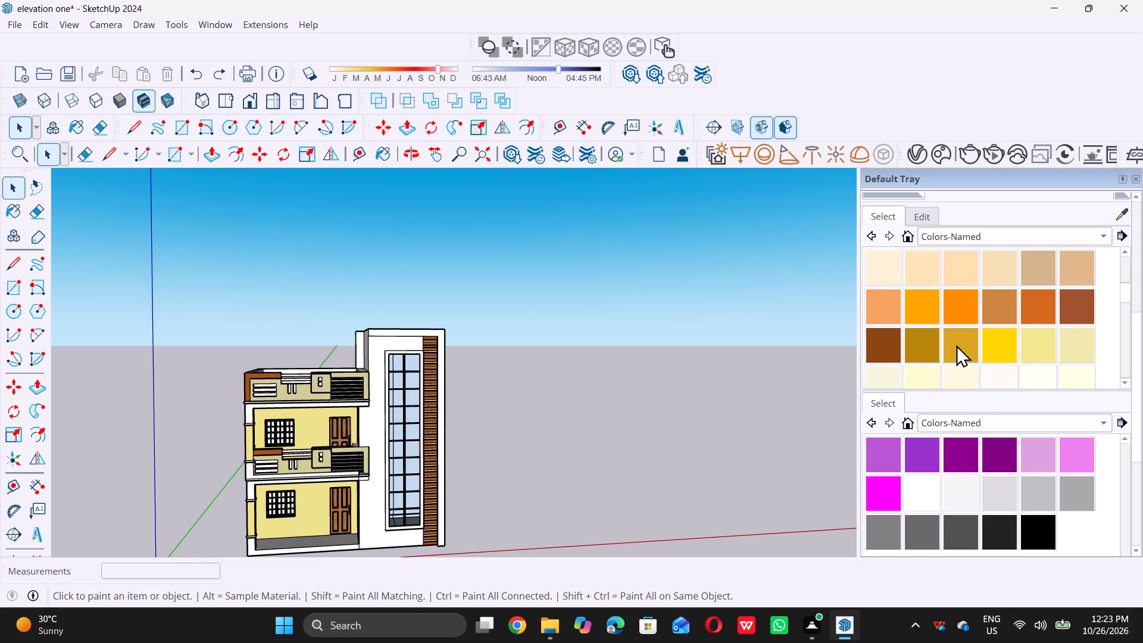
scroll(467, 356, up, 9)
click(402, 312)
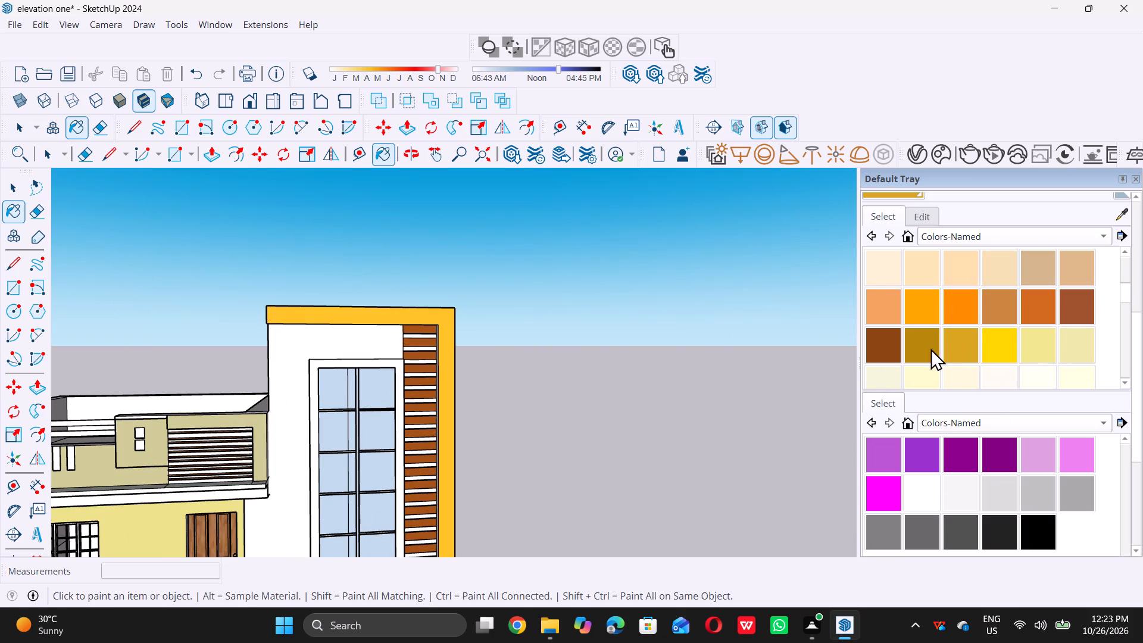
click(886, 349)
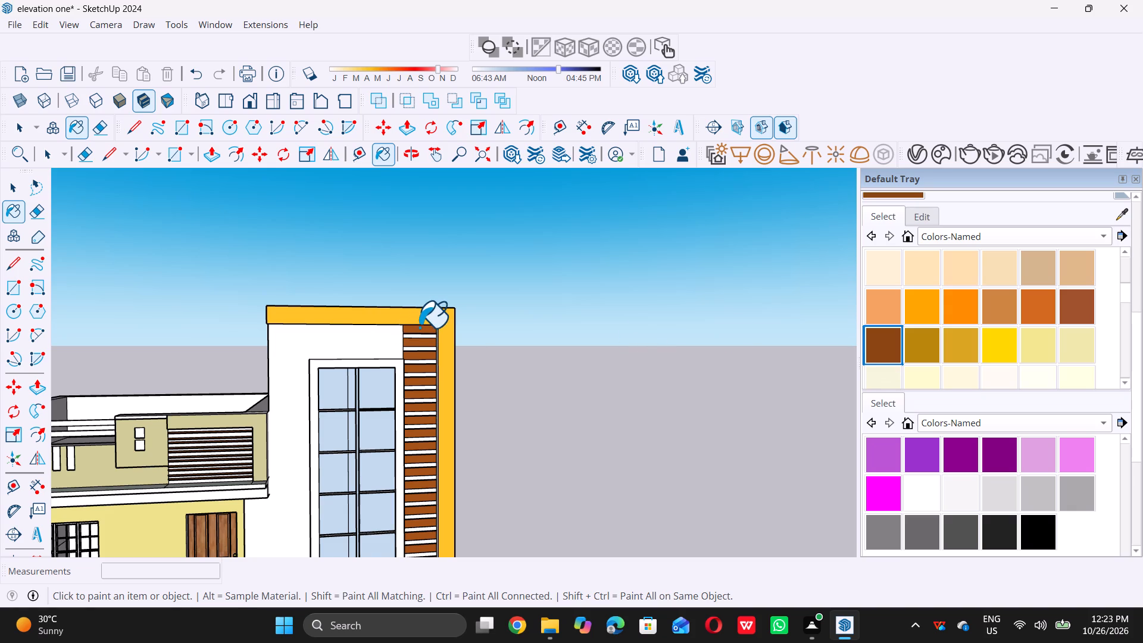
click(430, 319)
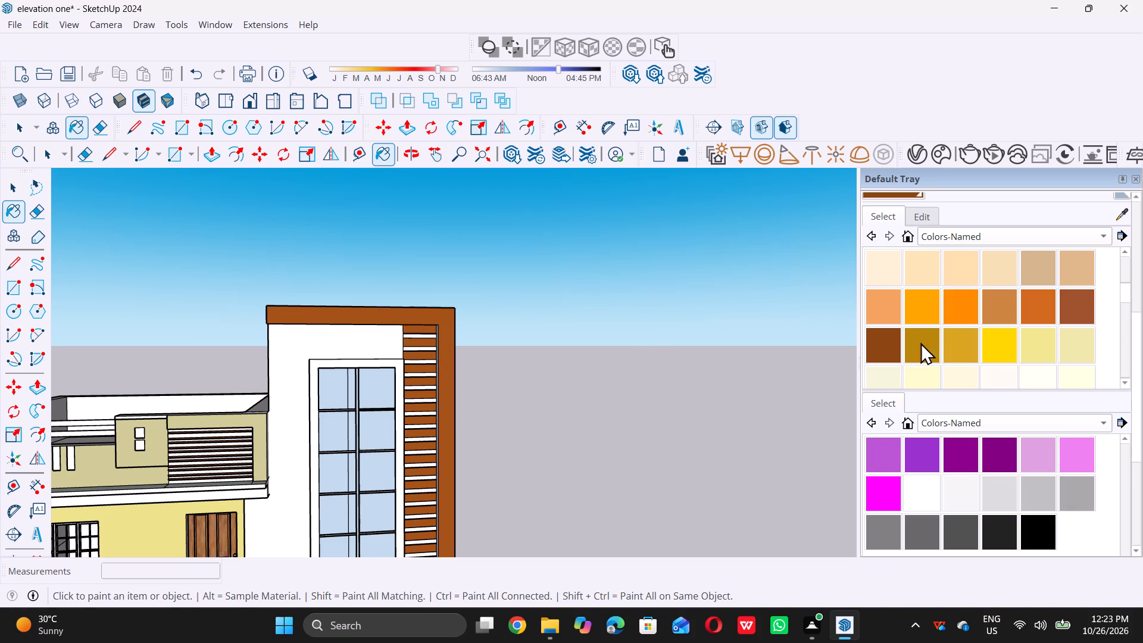
Paint the tall block's L-shaped front border light orange from the Colors-Named collection.
click(888, 310)
double_click(431, 317)
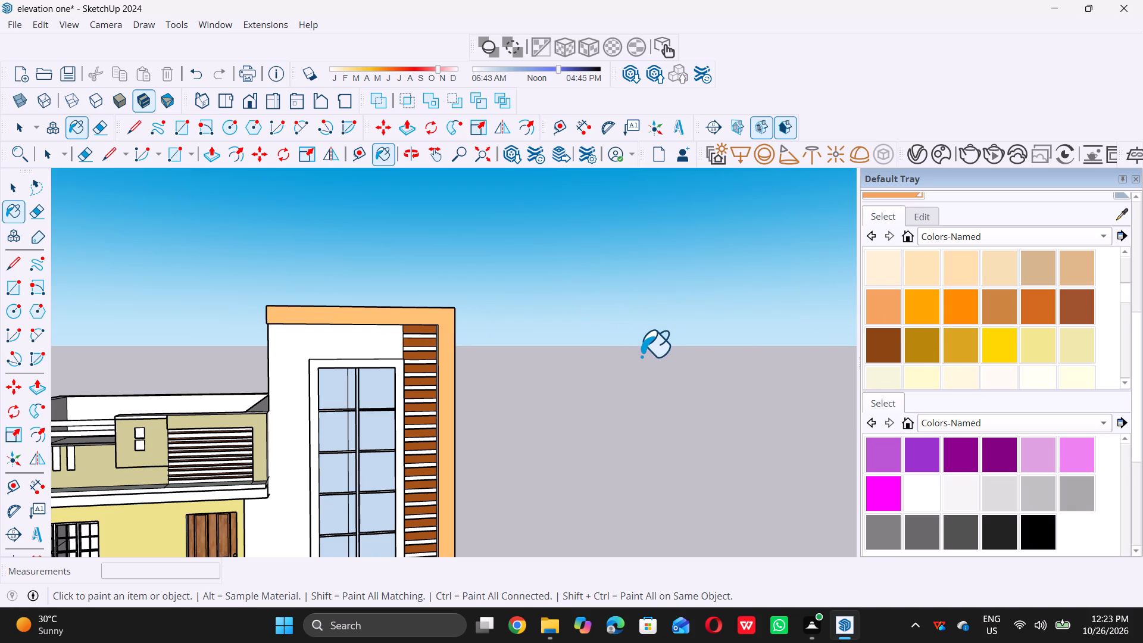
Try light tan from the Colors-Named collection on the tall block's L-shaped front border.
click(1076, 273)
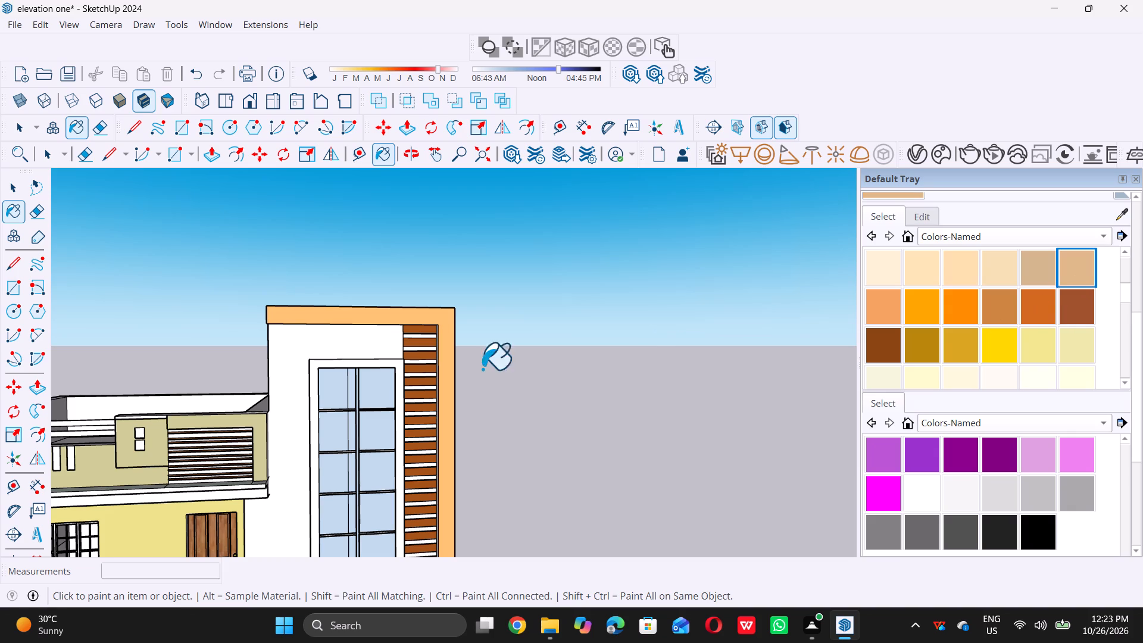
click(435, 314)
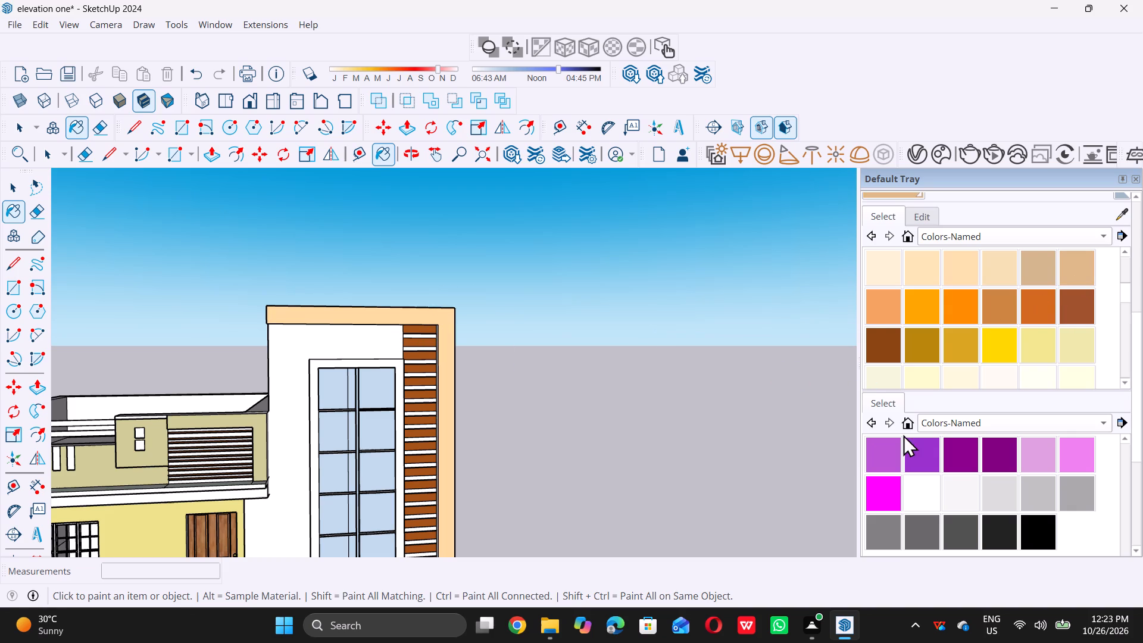
Paint the tall block's L-shaped front border dark grey from the Colors-Named collection.
scroll(917, 442, down, 1)
click(928, 494)
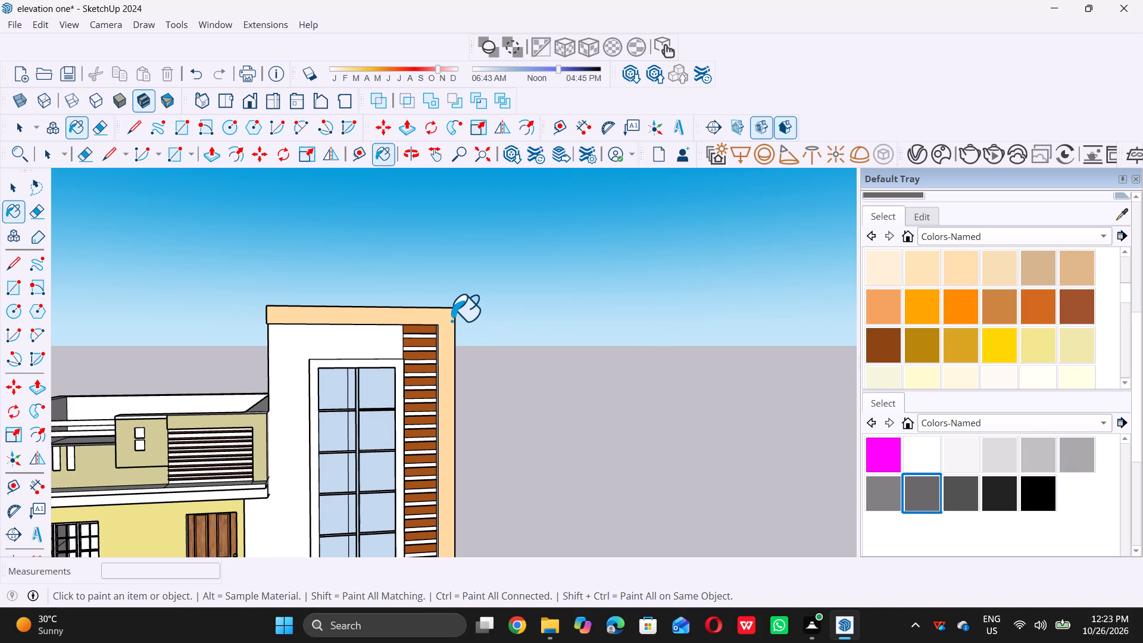
double_click(451, 320)
Examine the whole front elevation with the grey border from several angles and distances.
scroll(568, 335, down, 12)
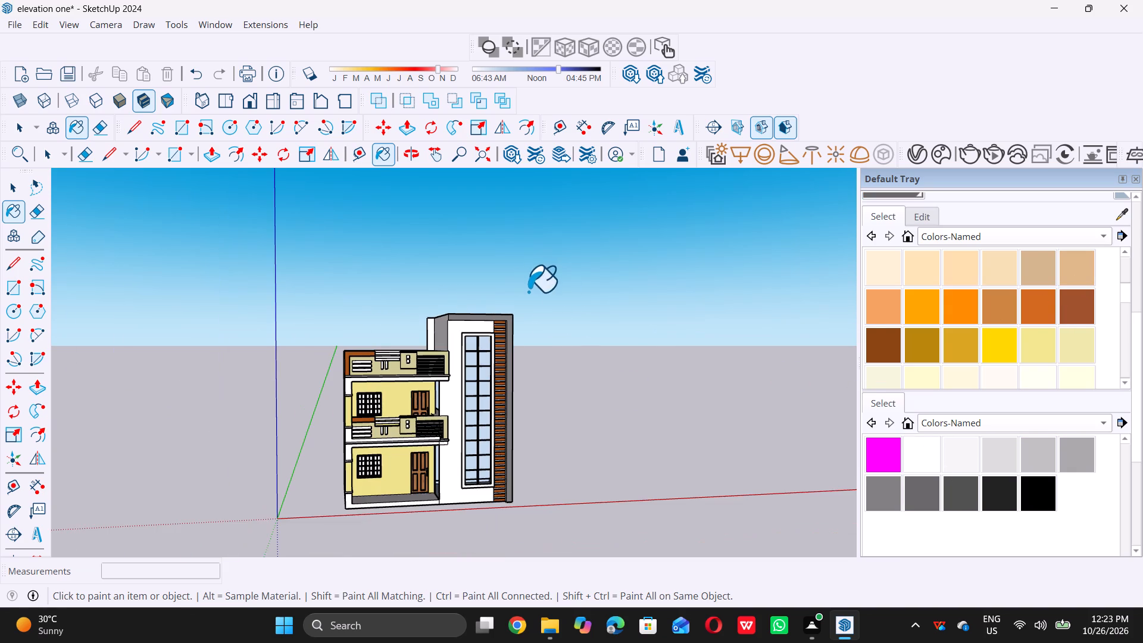
scroll(594, 392, up, 5)
key(space)
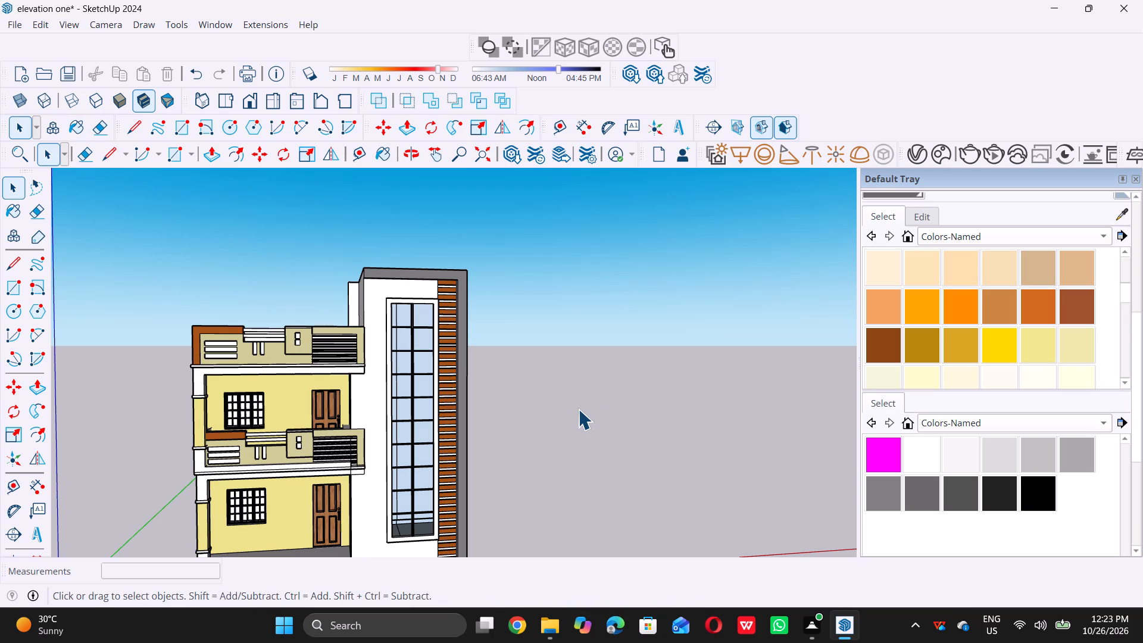
scroll(341, 332, down, 6)
middle_drag(489, 327, 452, 345)
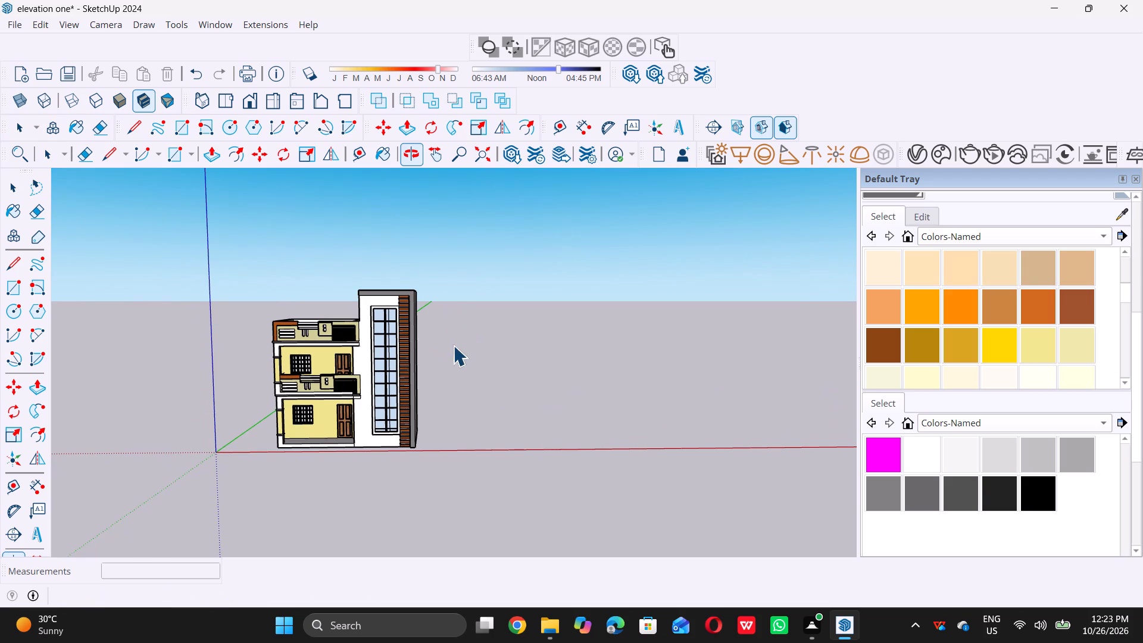
scroll(406, 353, up, 4)
scroll(366, 311, up, 6)
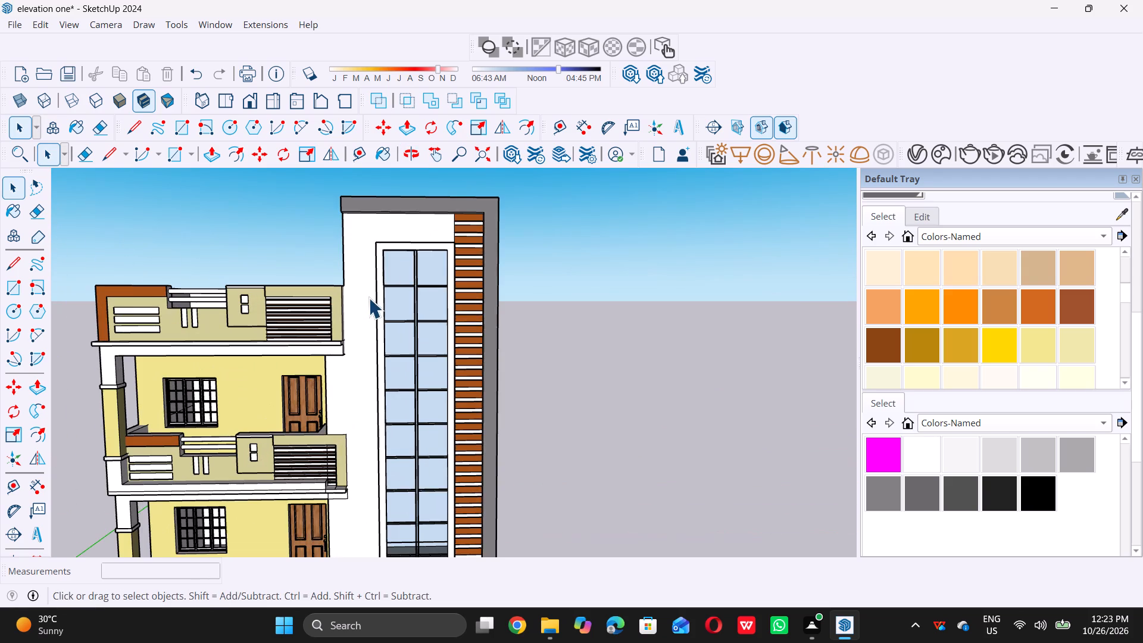
middle_drag(364, 329, 349, 302)
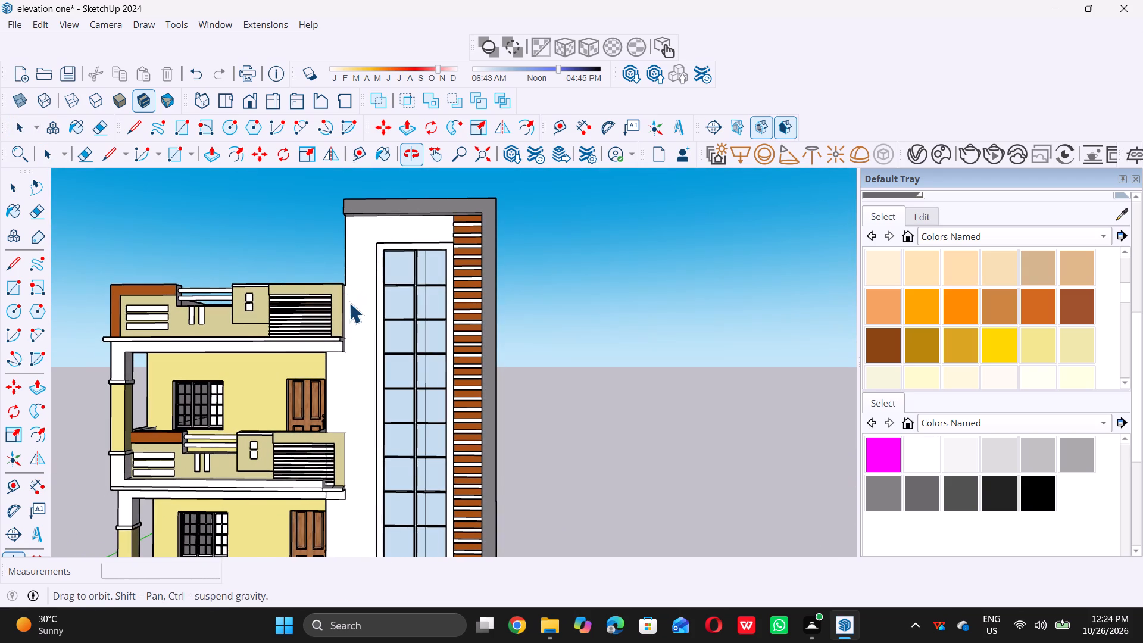
middle_drag(331, 329, 329, 329)
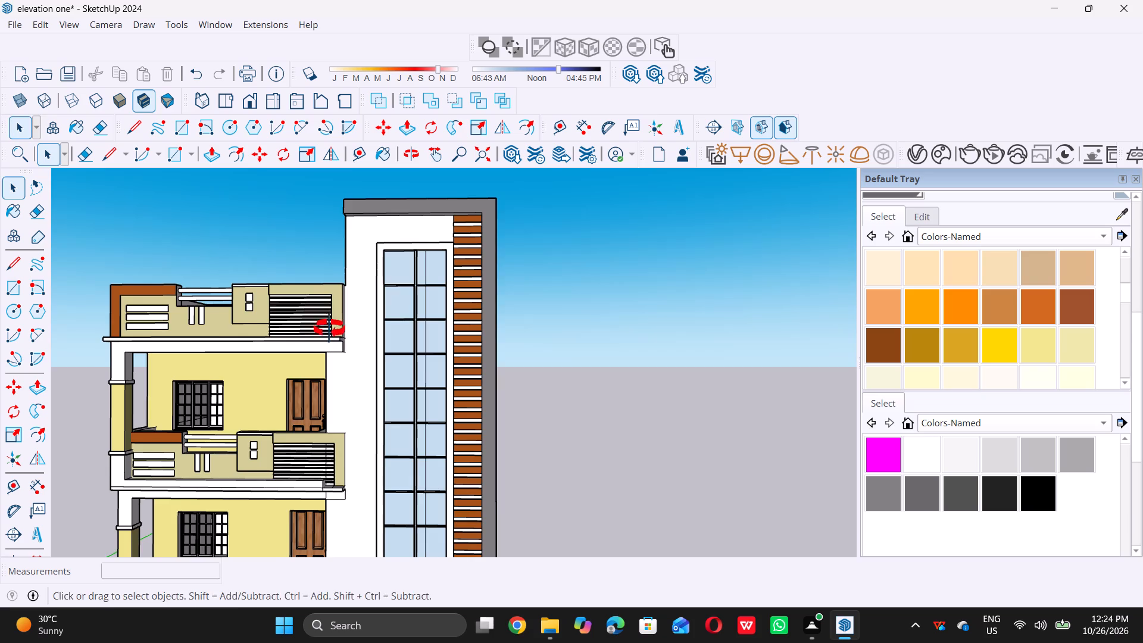
middle_drag(329, 329, 333, 311)
scroll(337, 316, down, 4)
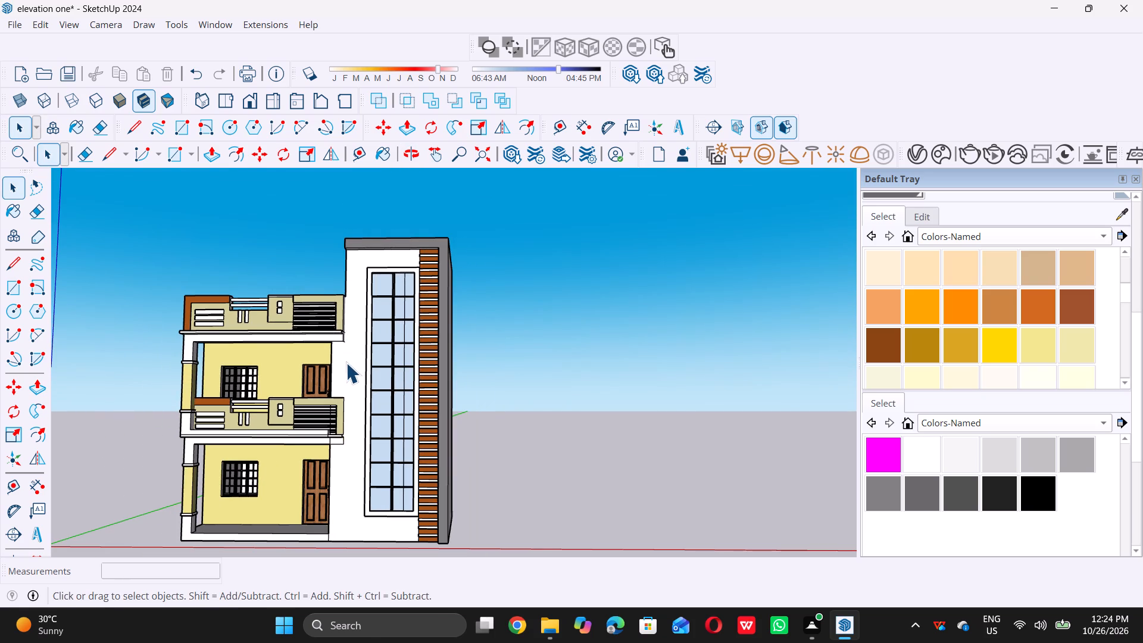
Place a guide line along the tall block's vertical front edge on the balcony side.
key(t)
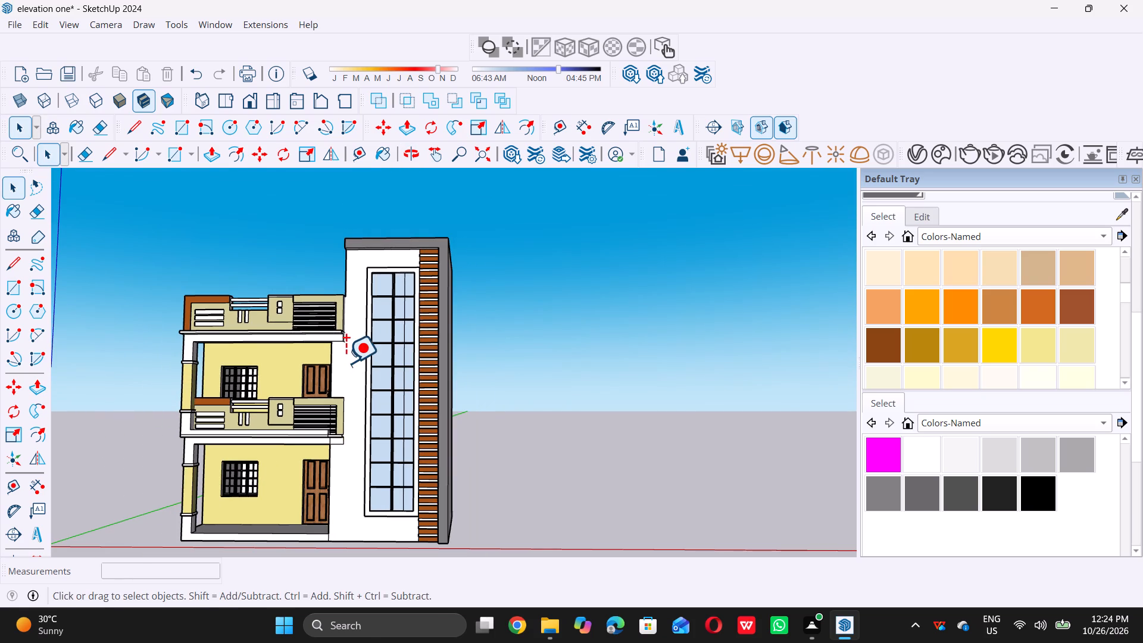
scroll(349, 332, up, 5)
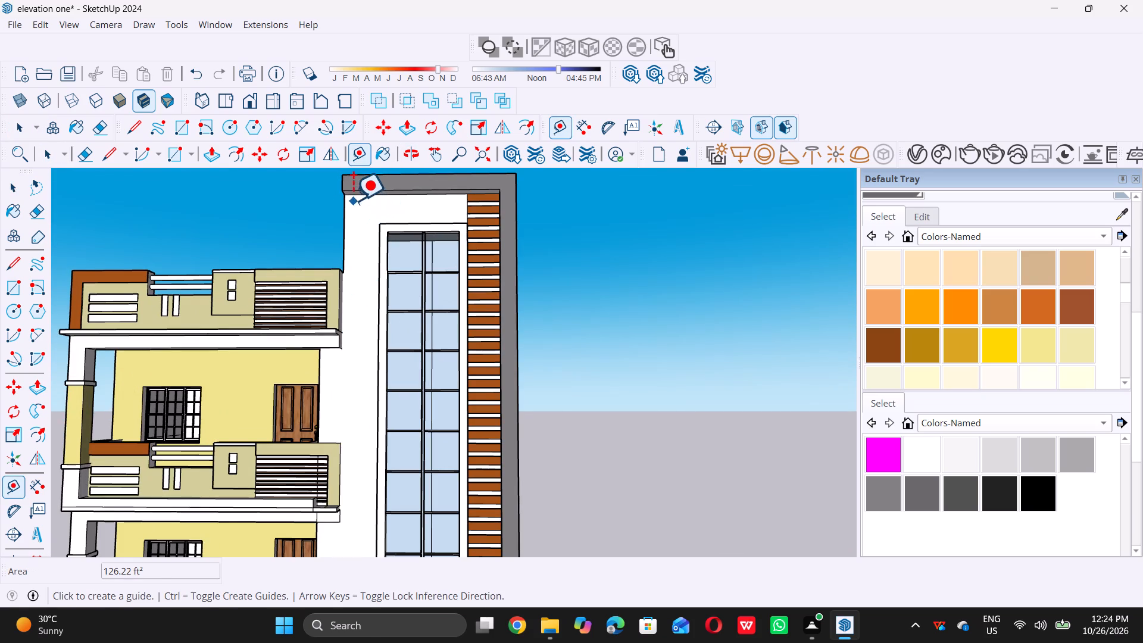
double_click(341, 239)
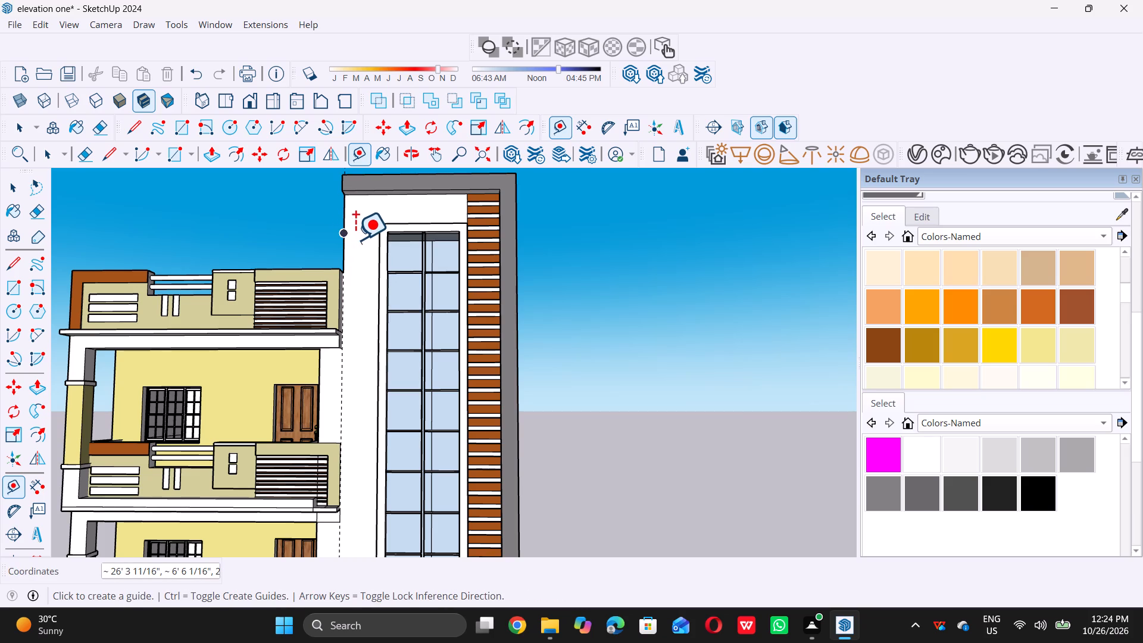
Place a vertical guide on the tall block's front wall about 11 11/16" in from its balcony-side edge.
scroll(352, 248, up, 7)
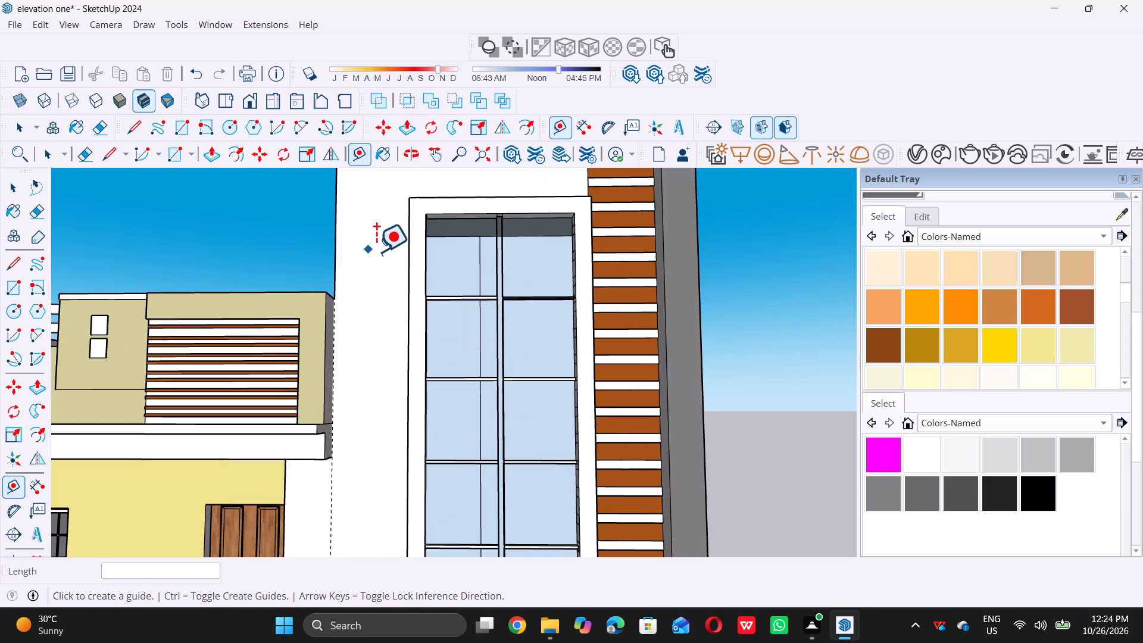
scroll(349, 266, up, 6)
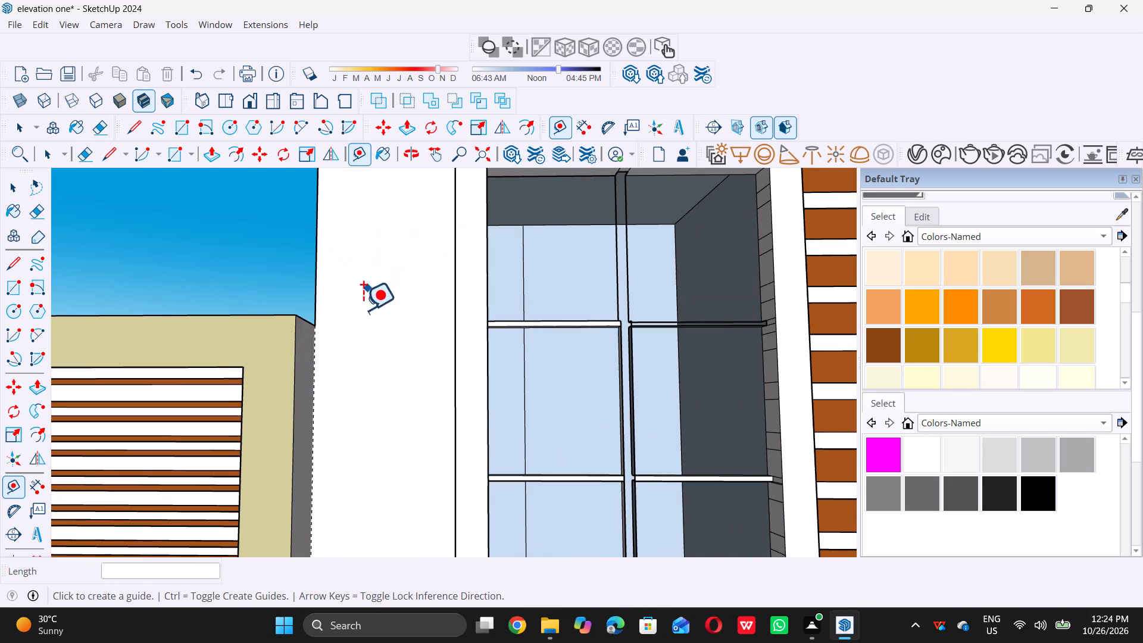
scroll(367, 329, down, 11)
scroll(374, 271, up, 10)
key(space)
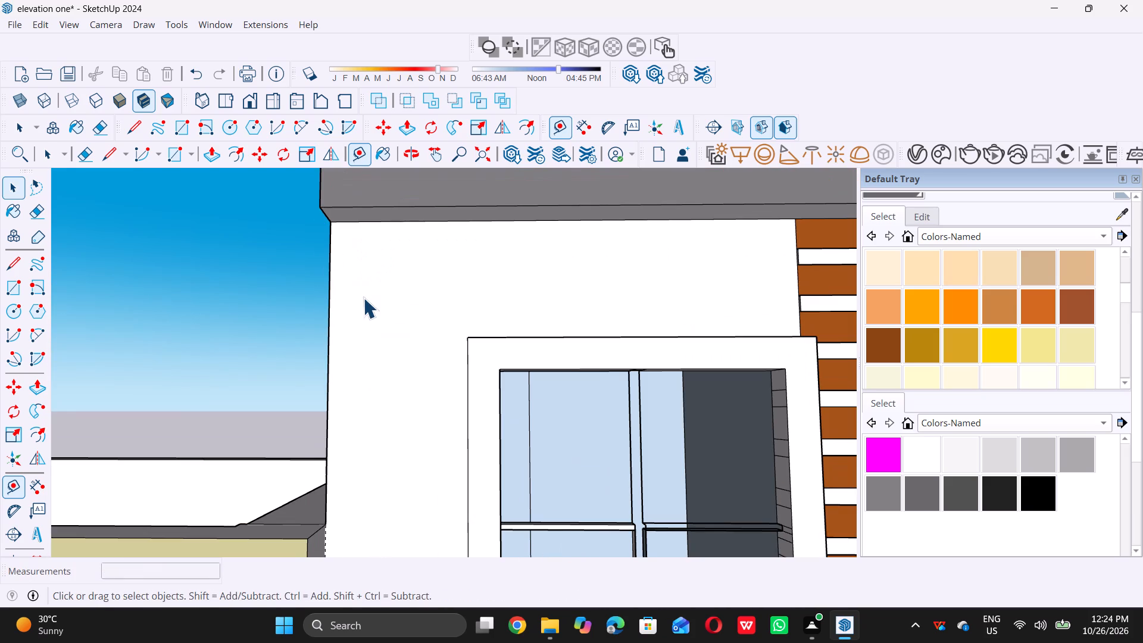
key(t)
click(326, 294)
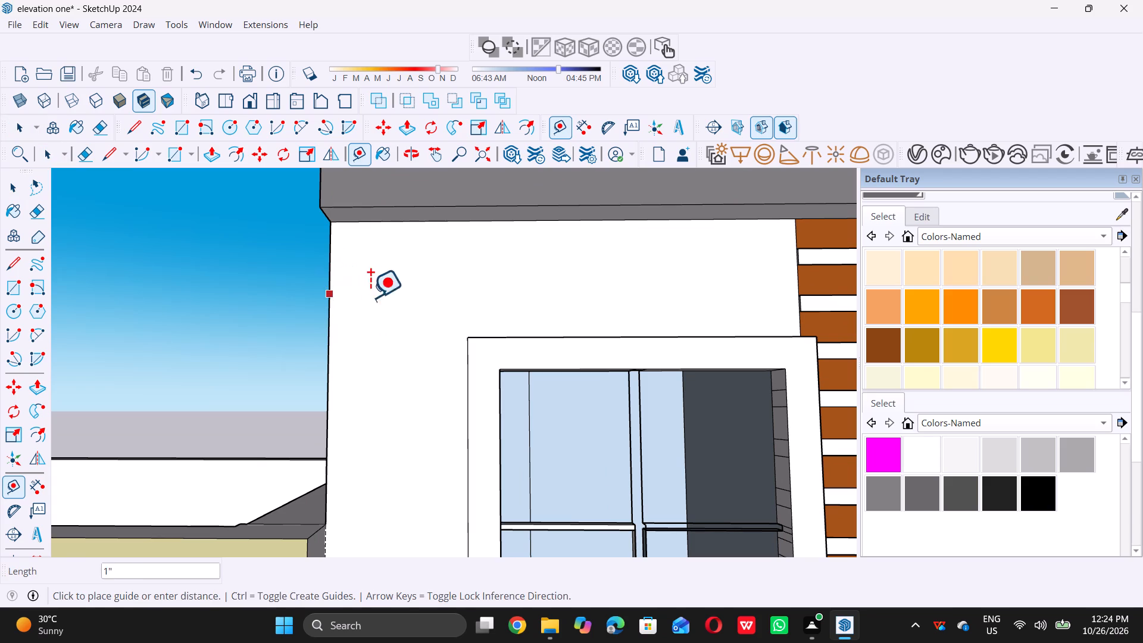
scroll(374, 298, down, 5)
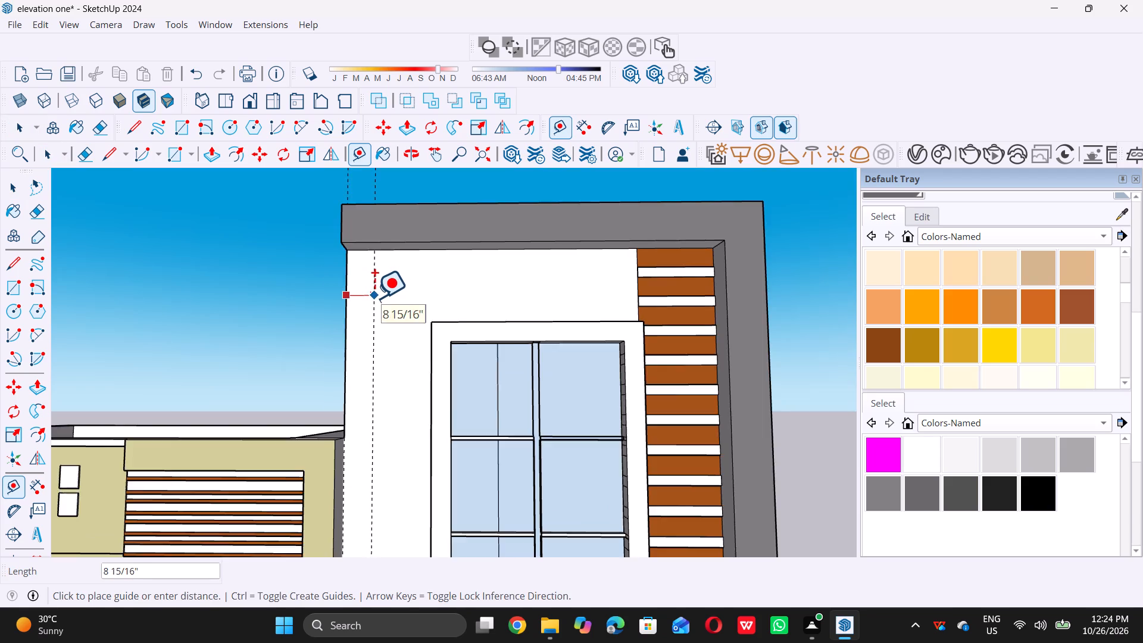
scroll(374, 298, down, 18)
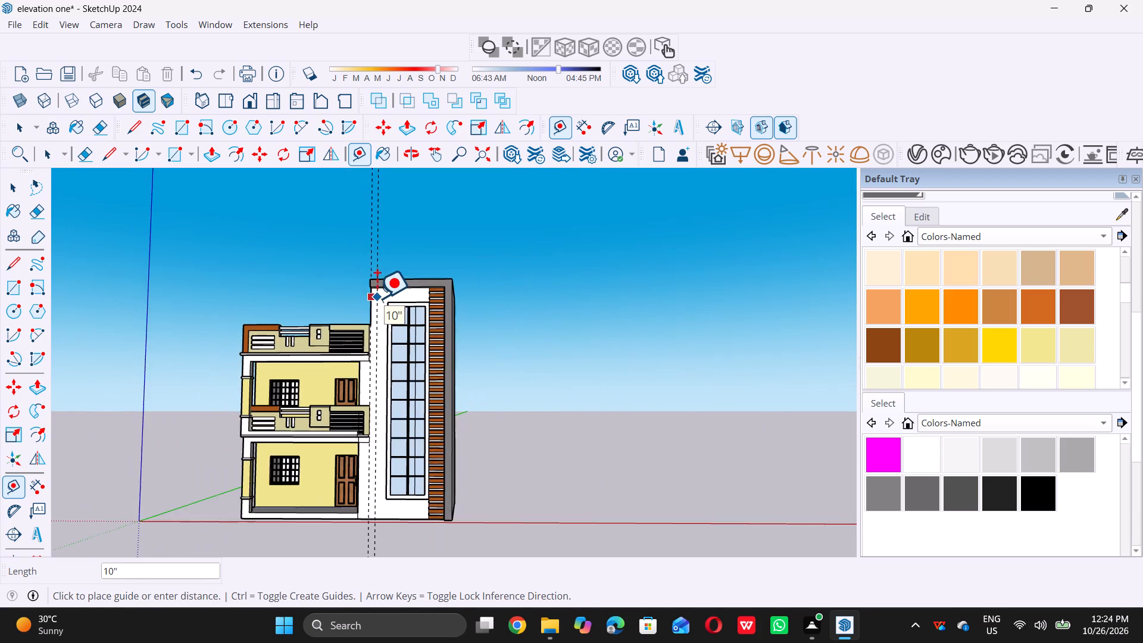
scroll(377, 298, up, 4)
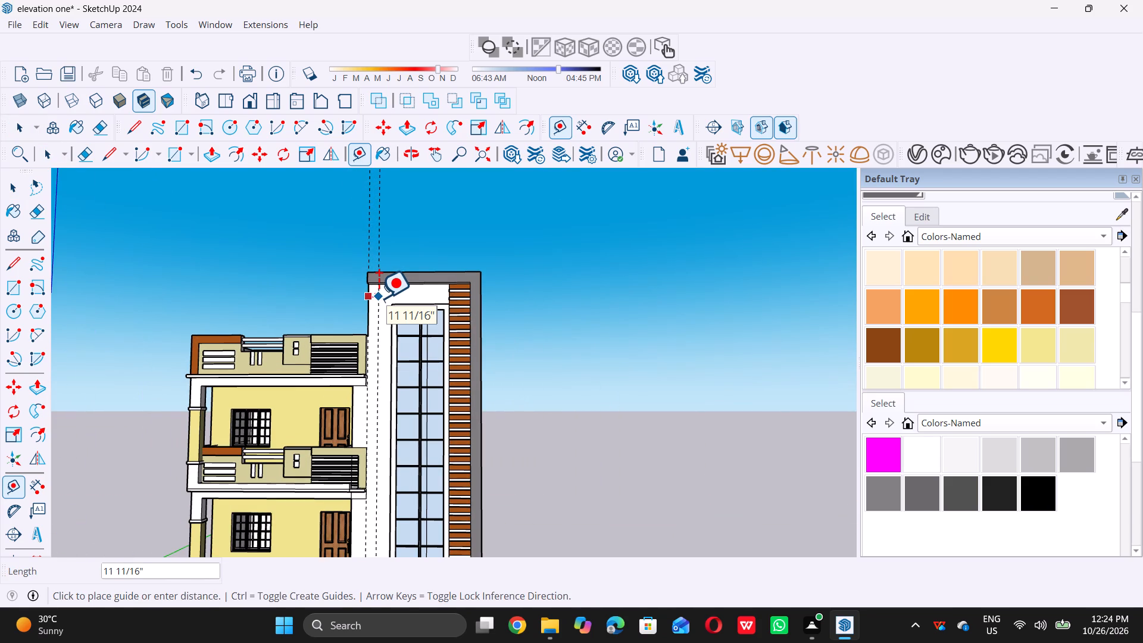
click(379, 298)
Add a parallel vertical guide offset 2" from the inner guide toward the window panel.
scroll(368, 303, up, 9)
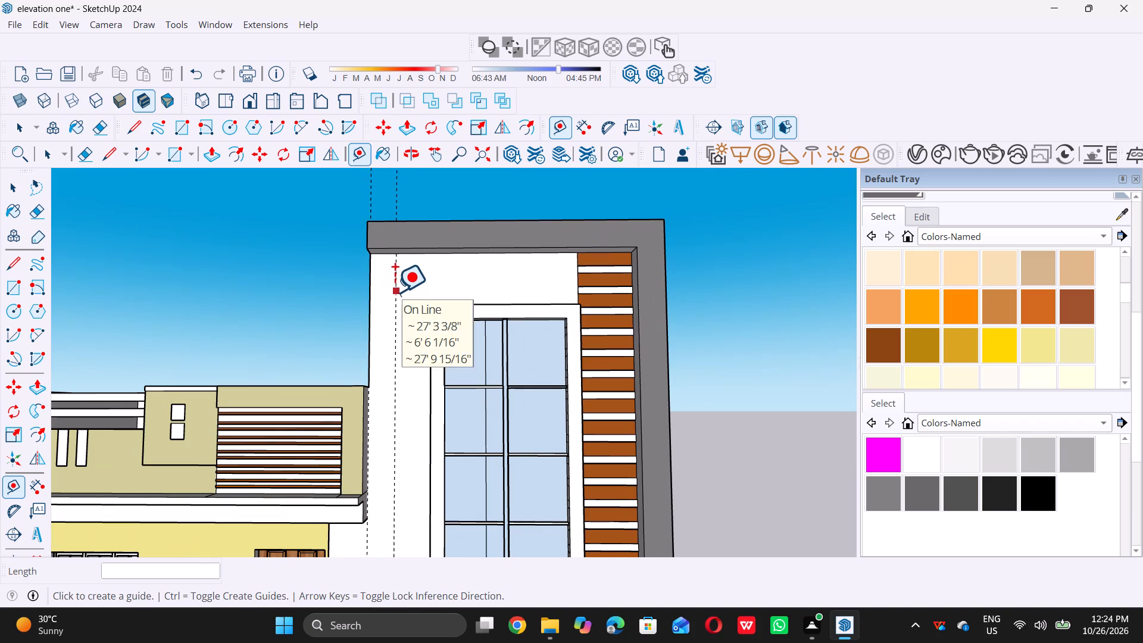
click(395, 292)
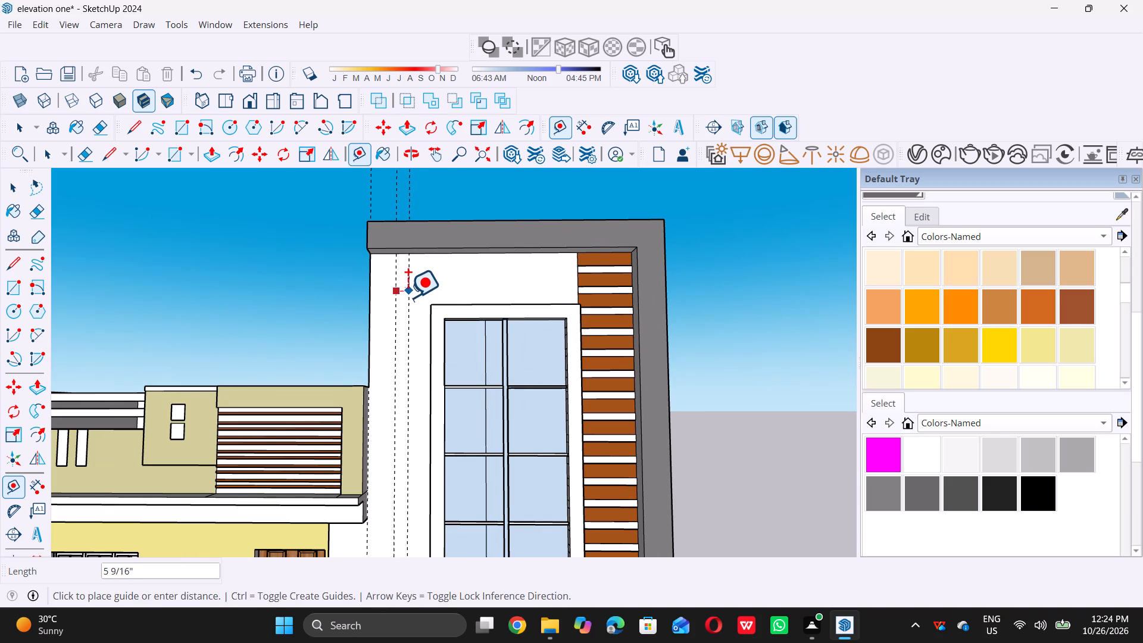
key(2)
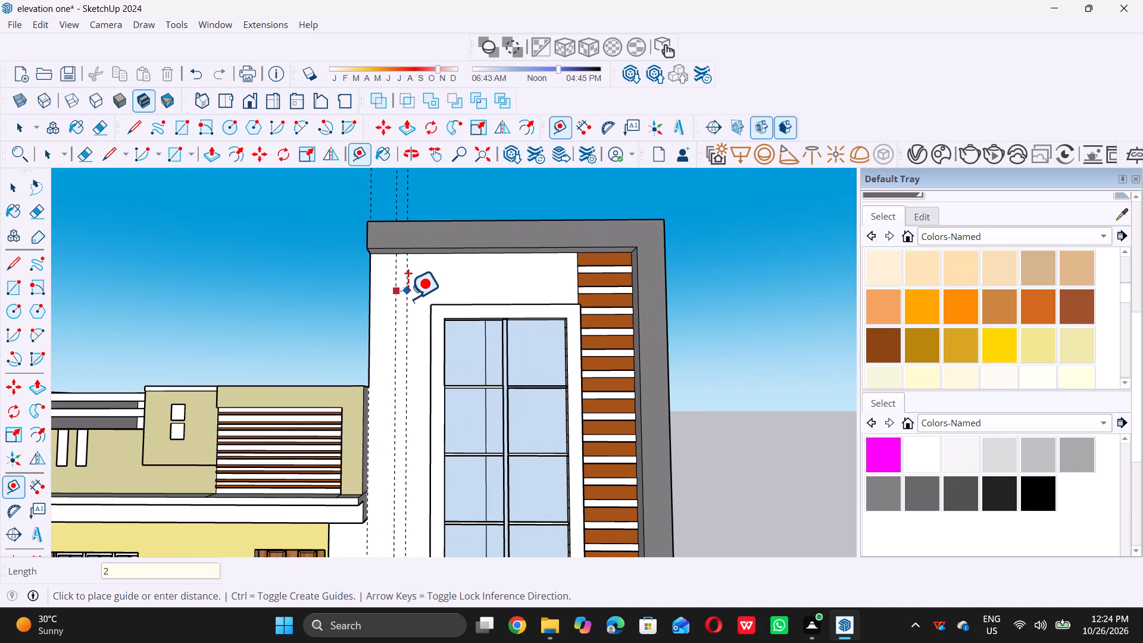
key(shift+quotedbl)
key(Return)
key(space)
Draw a 2" by 30' rectangle between the two inner guides, from the top border's underside to the wall's base.
key(r)
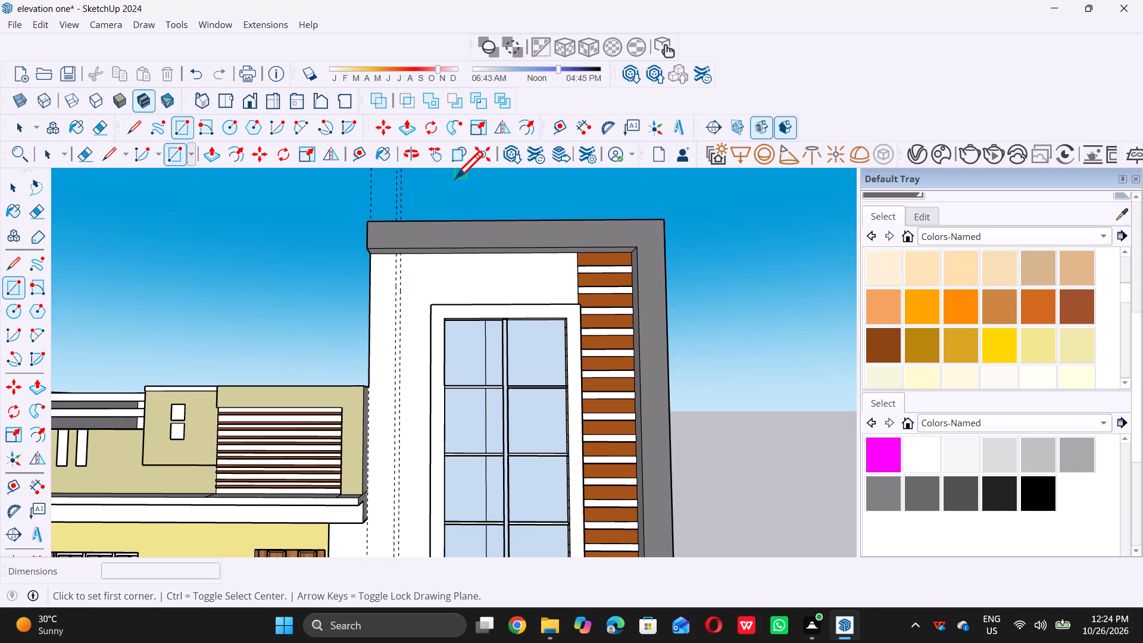
scroll(404, 267, up, 17)
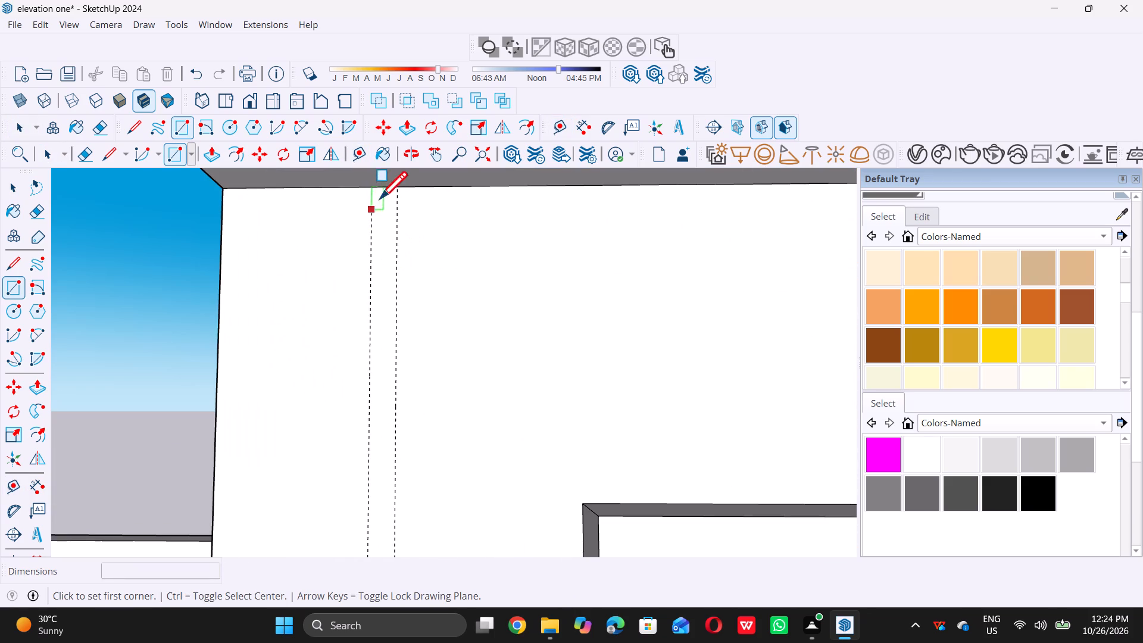
click(373, 189)
scroll(374, 188, down, 2)
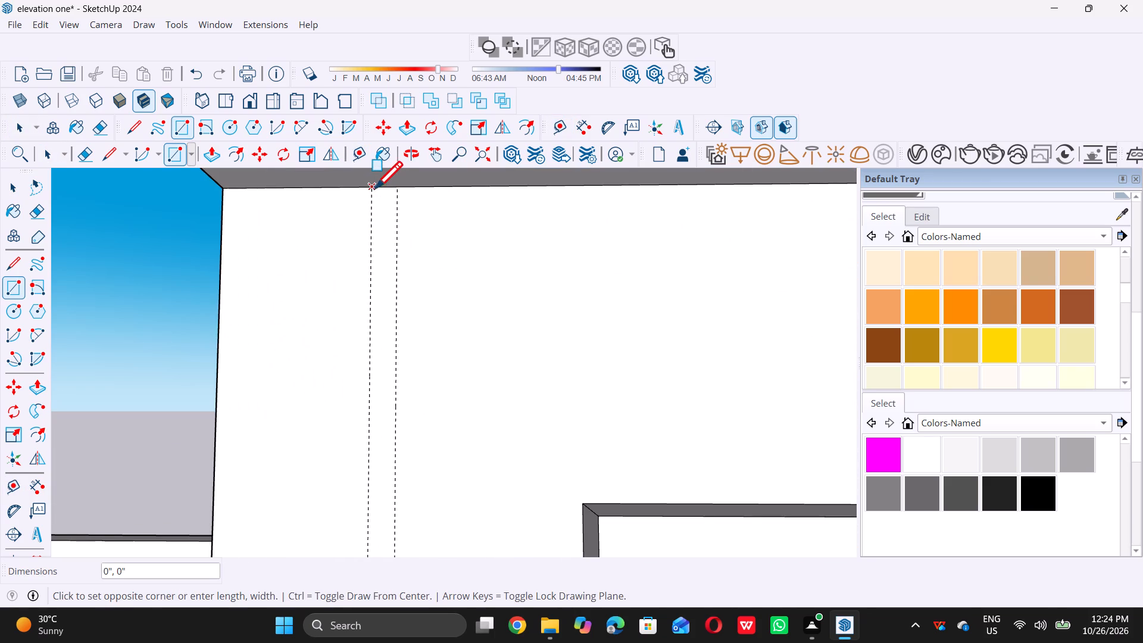
scroll(375, 188, down, 20)
scroll(375, 188, down, 11)
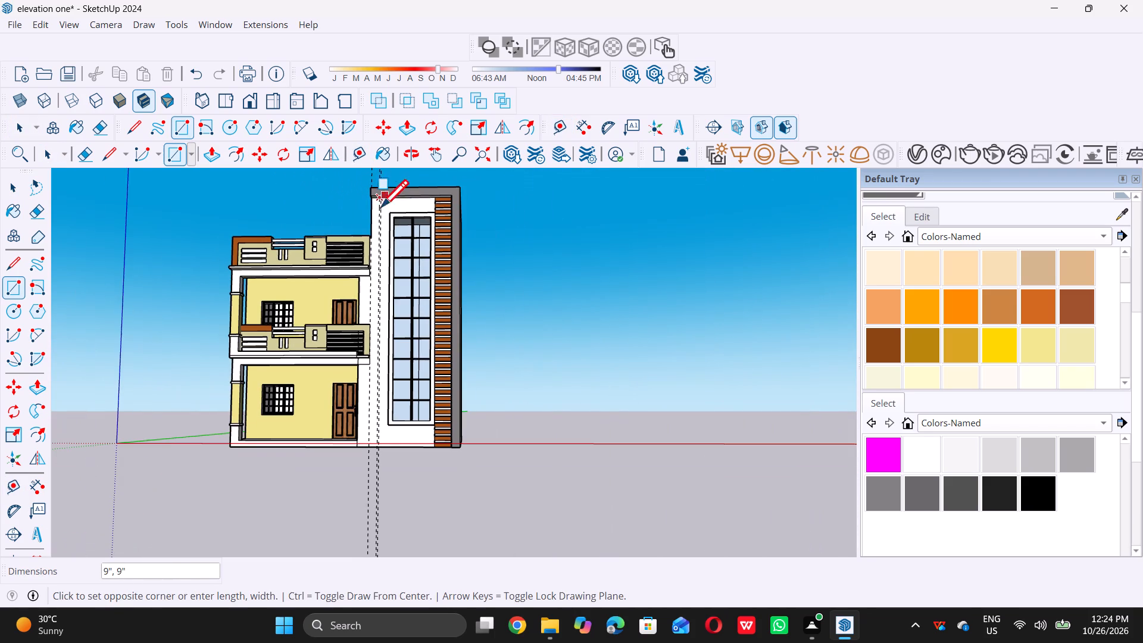
scroll(380, 454, up, 20)
scroll(380, 454, up, 1)
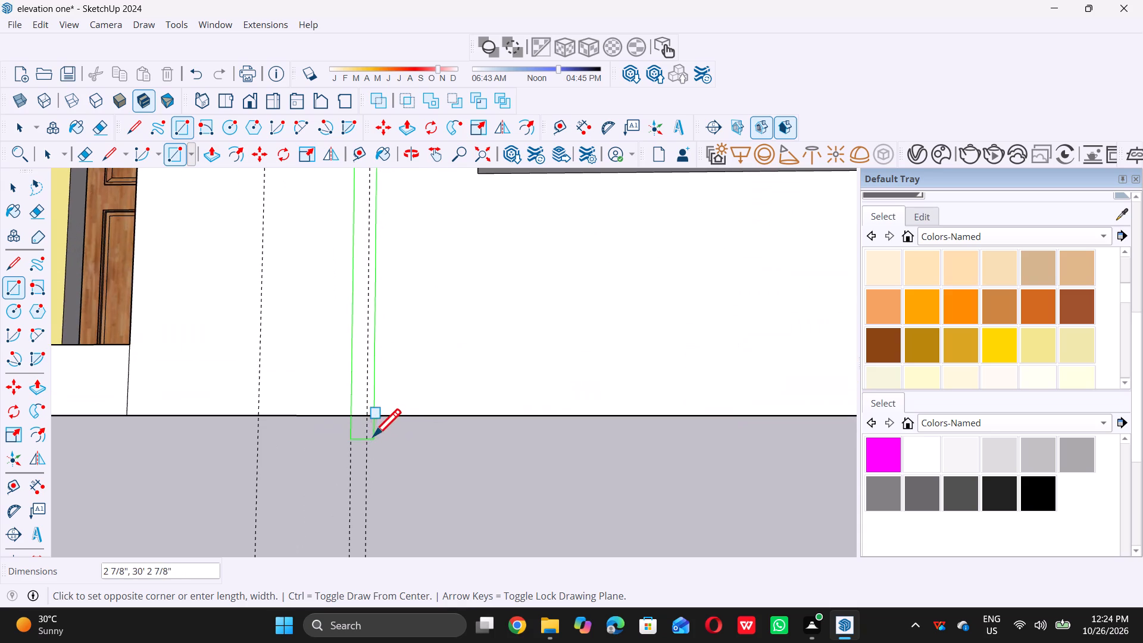
click(368, 415)
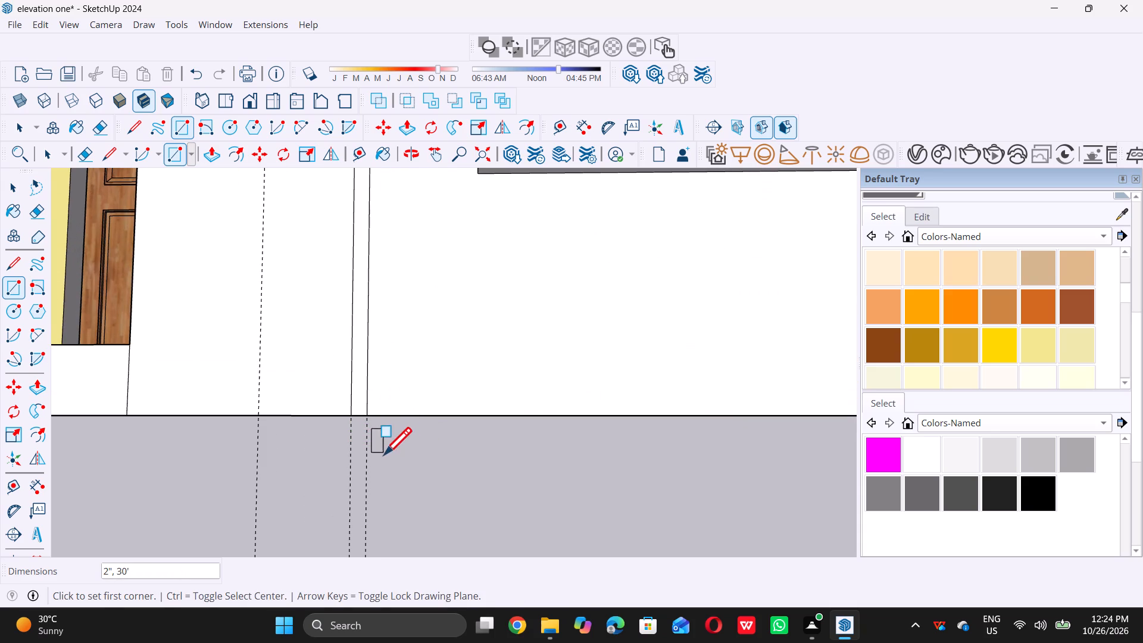
key(space)
Delete all guides from the model.
click(38, 27)
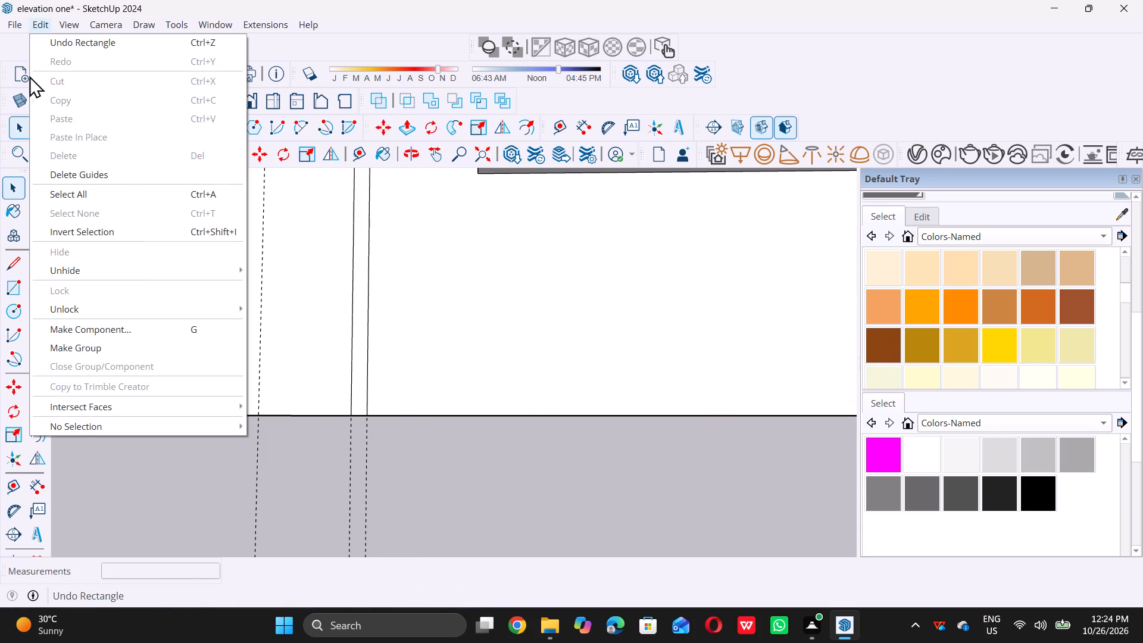
double_click(64, 178)
Copy the narrow vertical strip on the tall block's front wall 3 1/8" toward the window panel.
scroll(160, 391, down, 12)
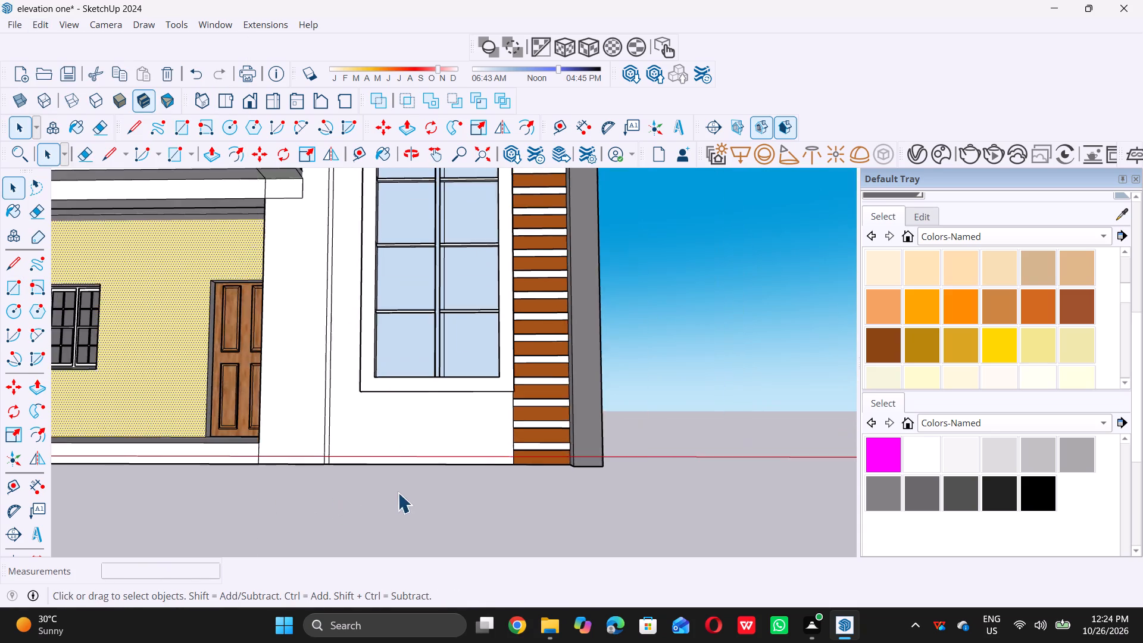
scroll(398, 492, down, 5)
scroll(350, 455, up, 12)
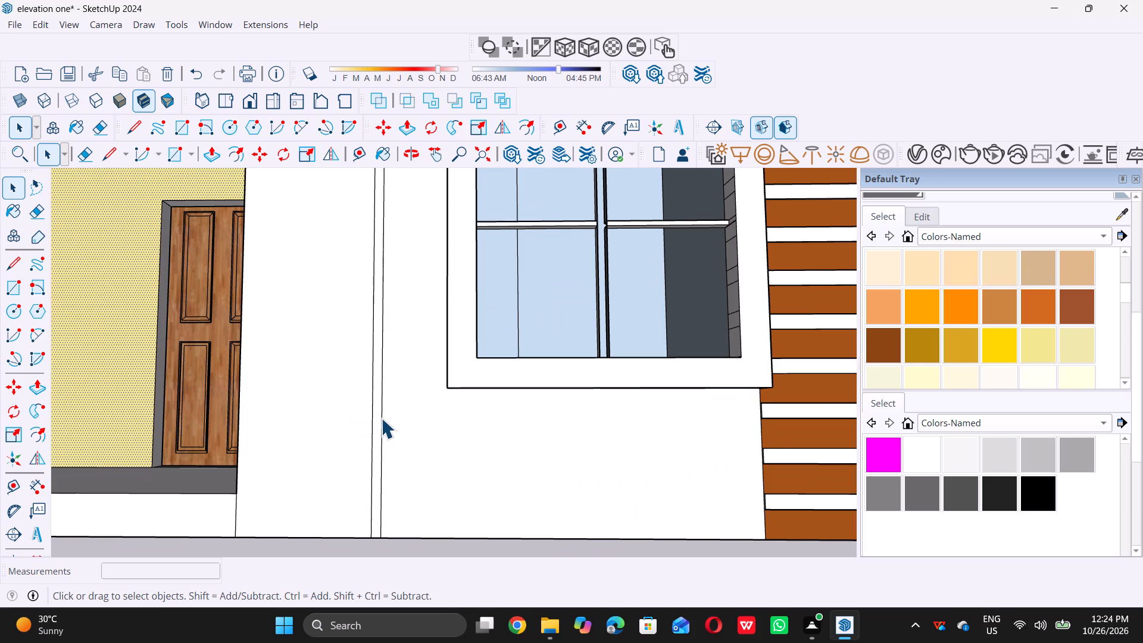
double_click(381, 417)
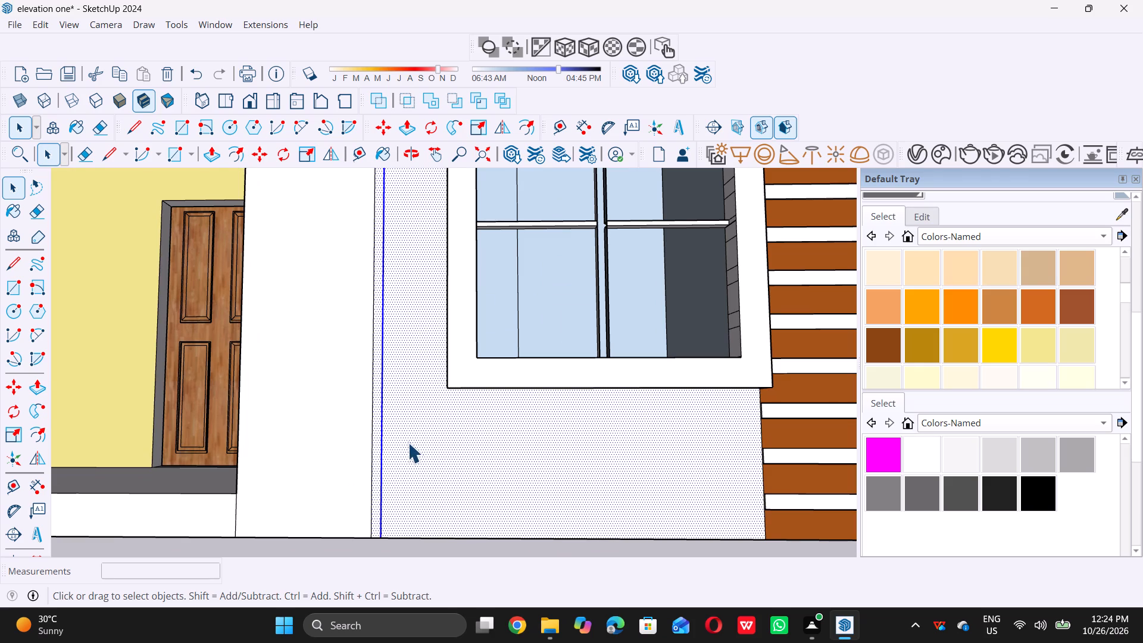
shift+click(424, 442)
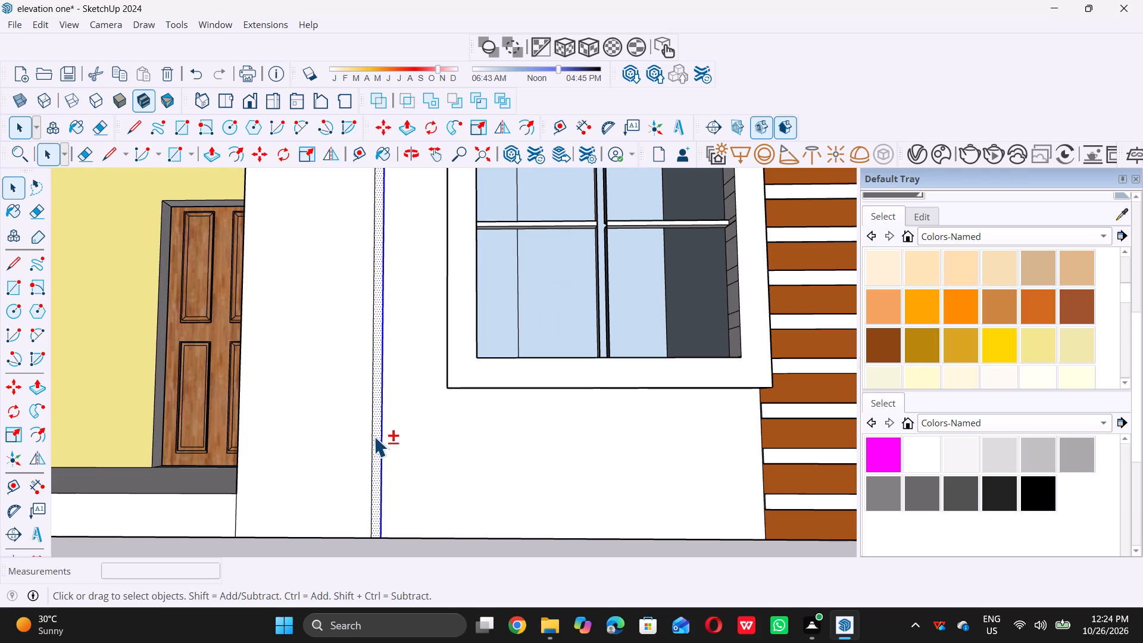
shift+click(374, 436)
shift+scroll(374, 442, up, 6)
shift+click(377, 444)
scroll(365, 458, down, 6)
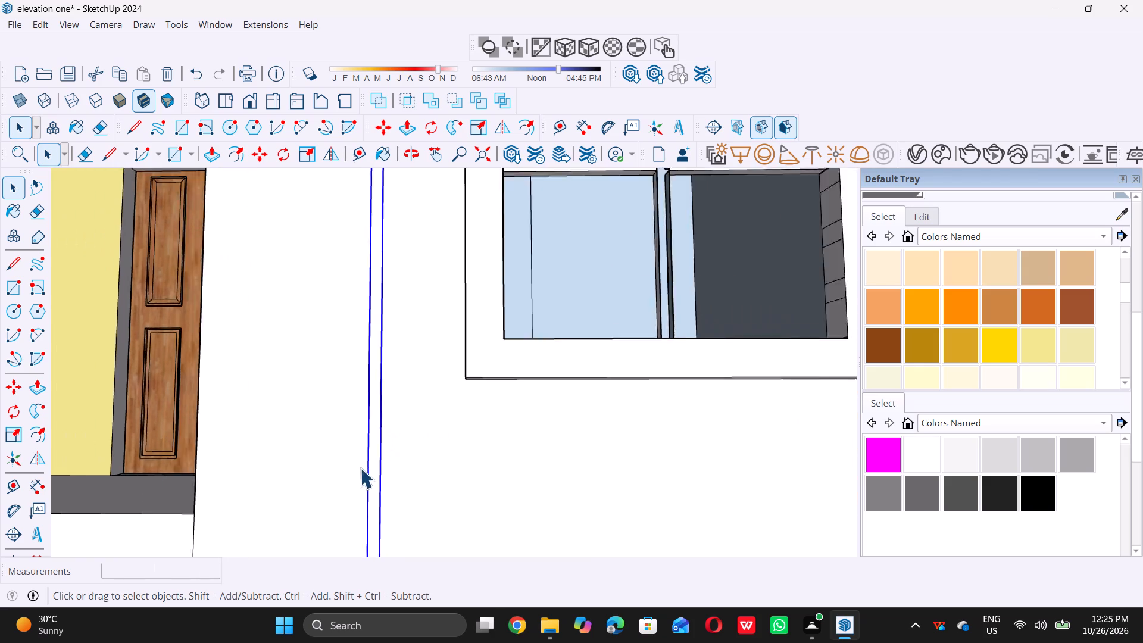
scroll(360, 468, down, 10)
scroll(364, 497, up, 11)
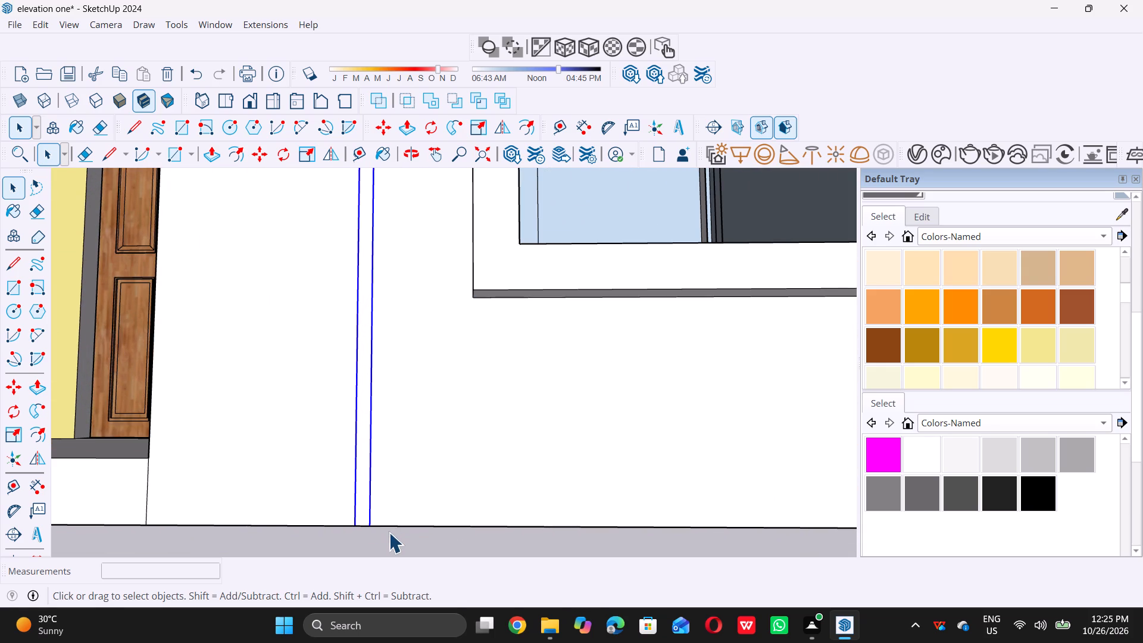
key(m)
click(352, 527)
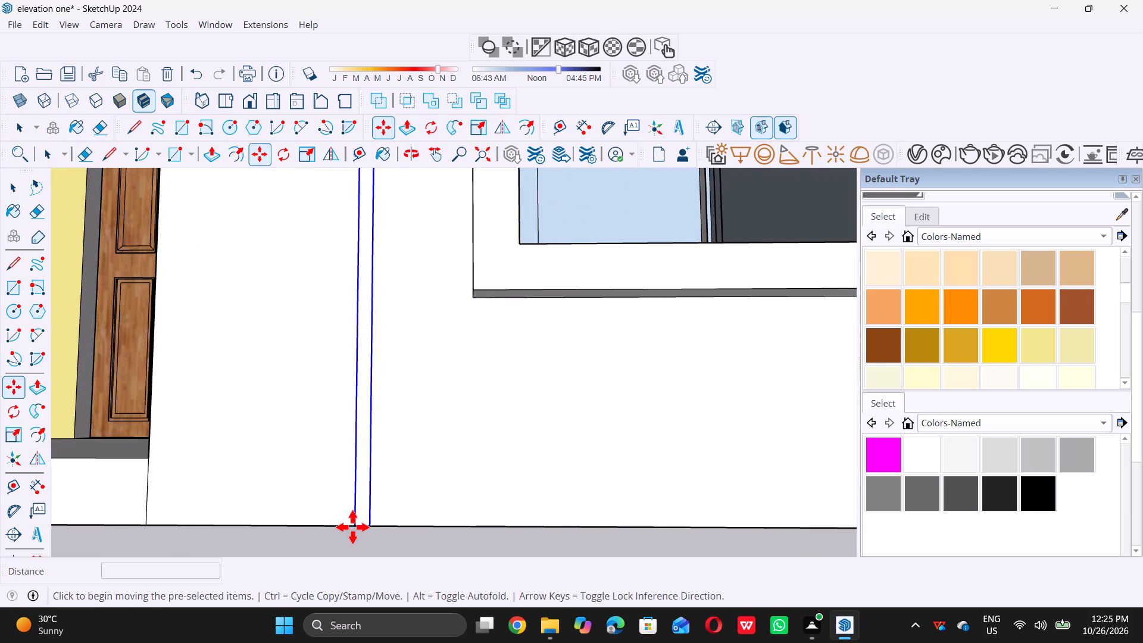
scroll(380, 525, up, 10)
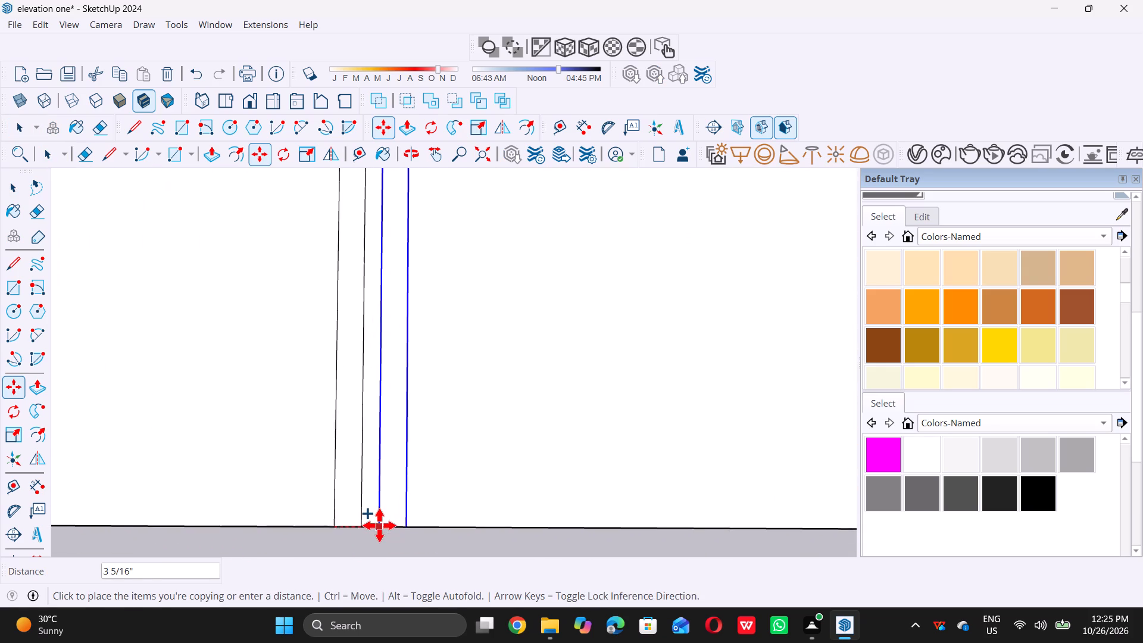
scroll(379, 525, up, 3)
click(374, 526)
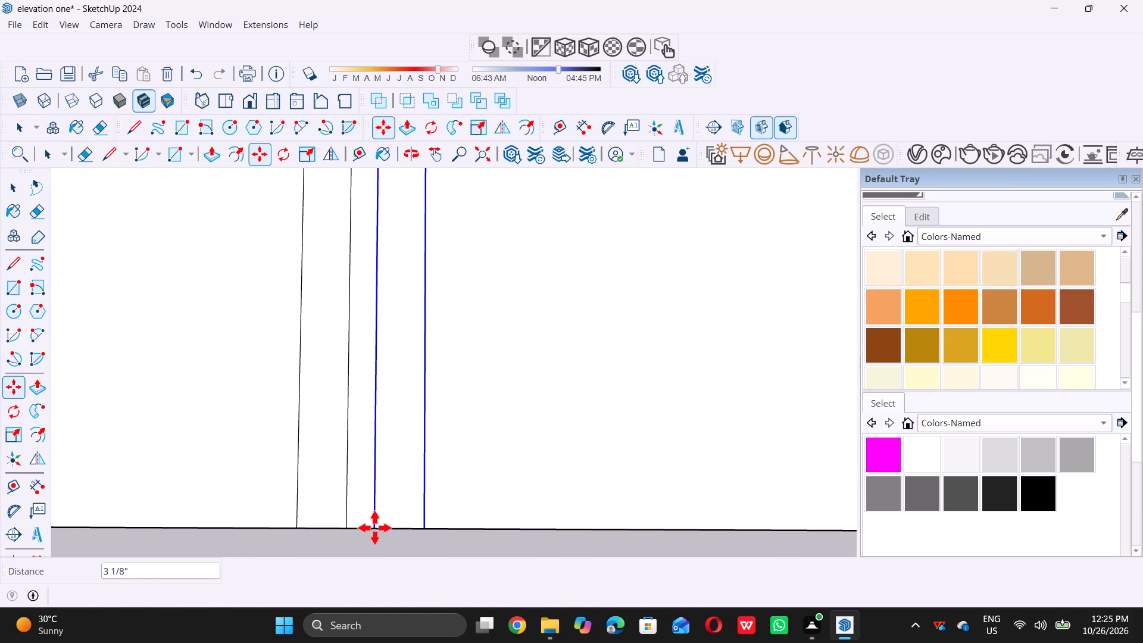
key(space)
scroll(372, 545, down, 20)
scroll(372, 545, down, 1)
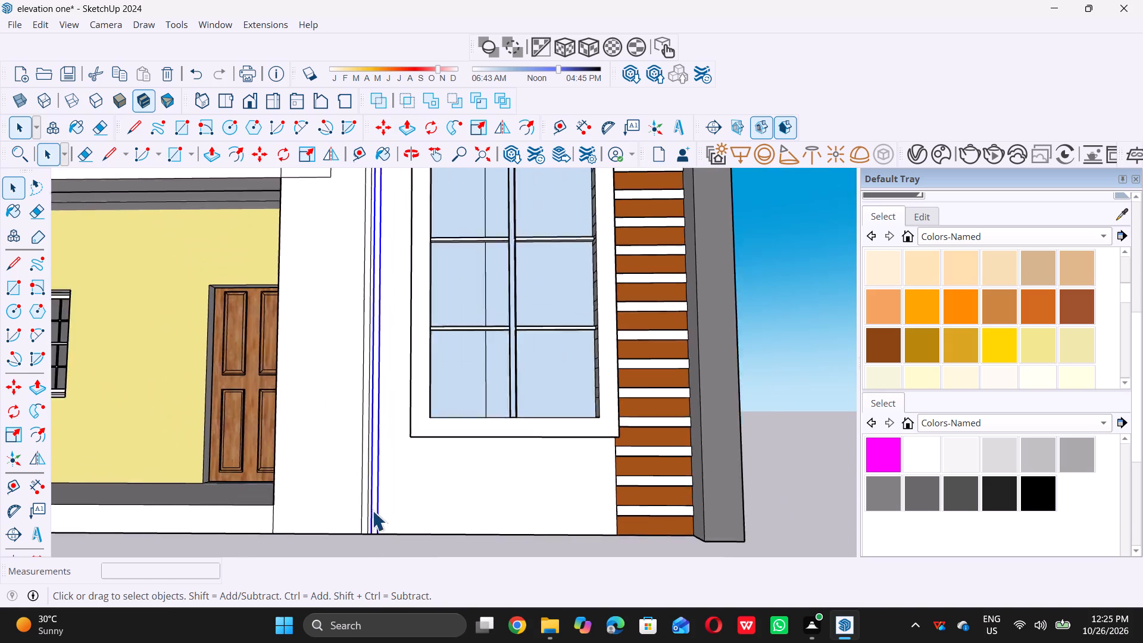
scroll(372, 510, down, 7)
click(730, 466)
scroll(406, 530, down, 5)
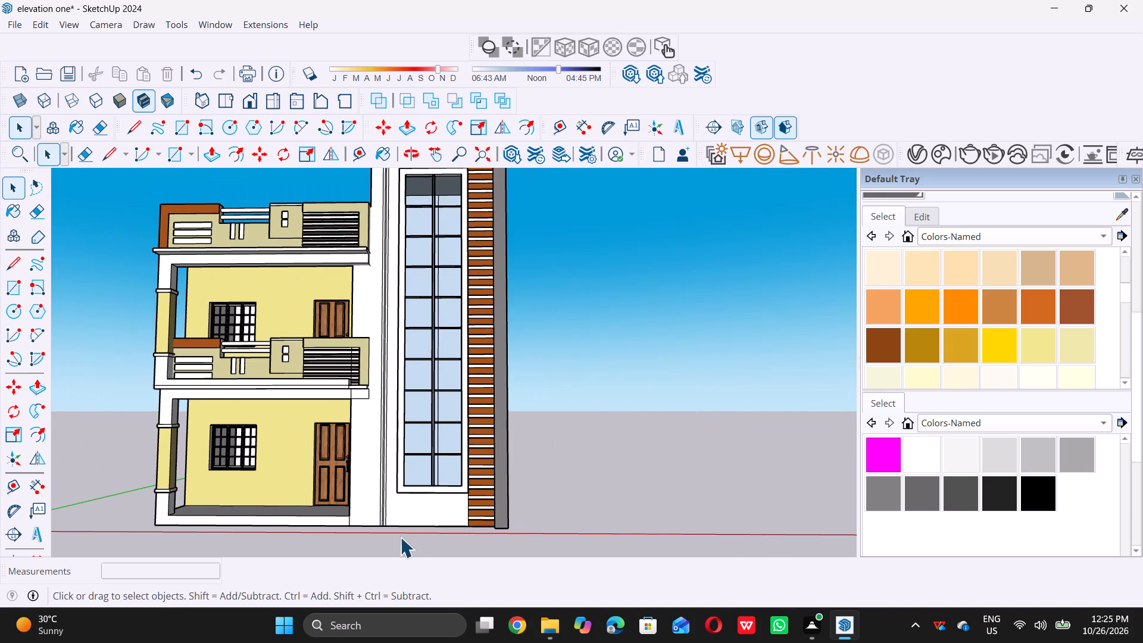
Move the copied strip, including its face and both long edges, 1" farther toward the window panel.
scroll(387, 502, up, 20)
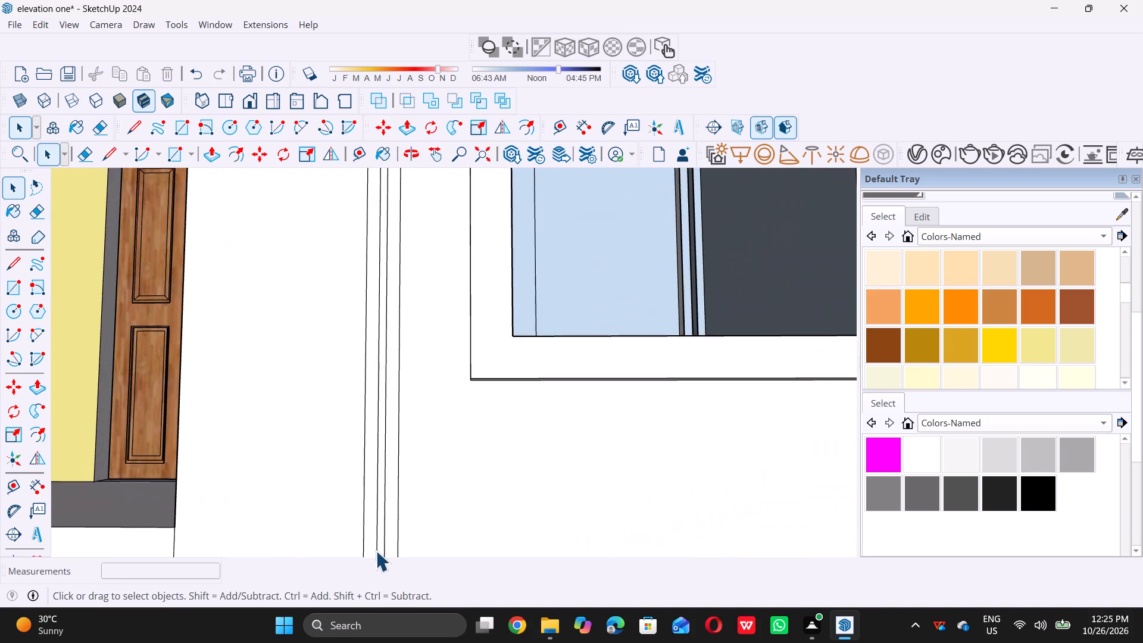
scroll(376, 551, up, 6)
click(389, 544)
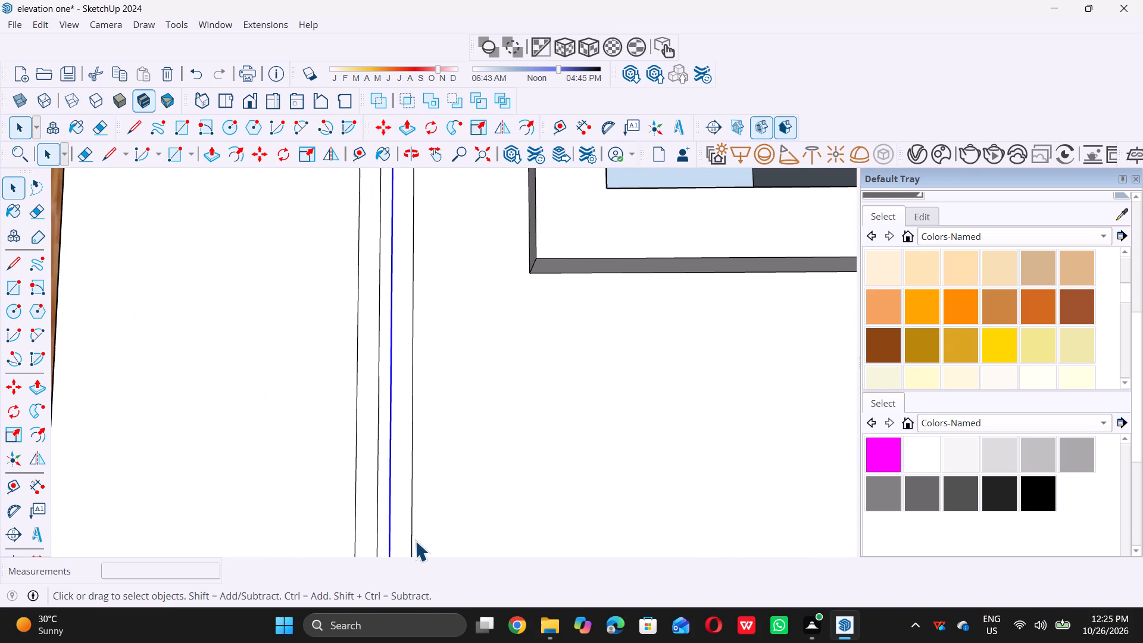
ctrl+click(410, 538)
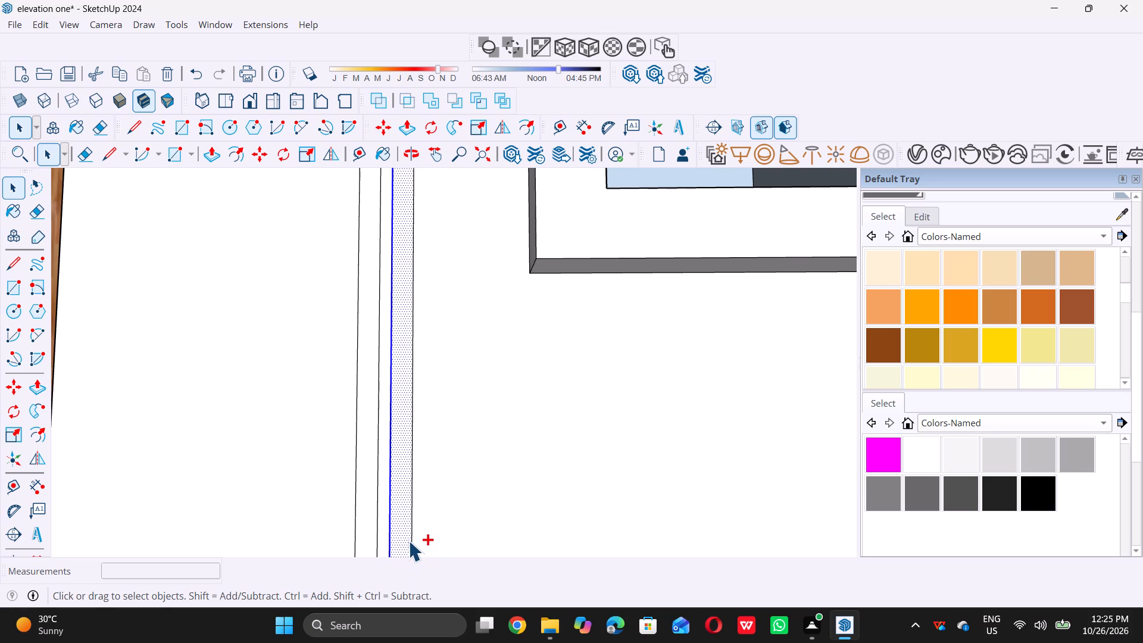
ctrl+click(411, 541)
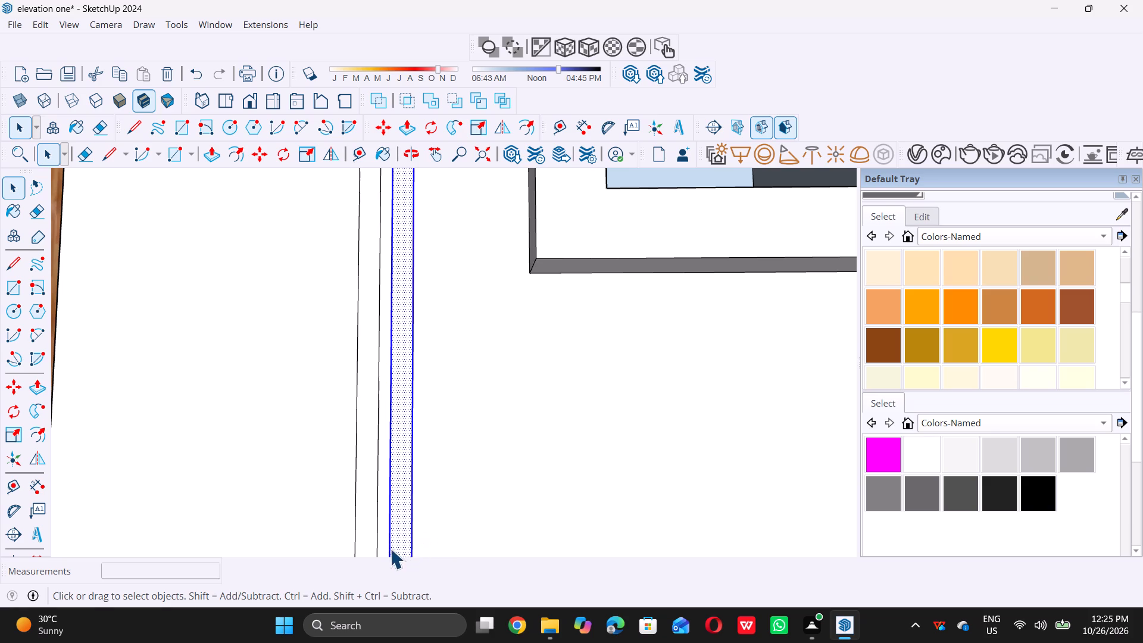
shift+click(398, 538)
key(m)
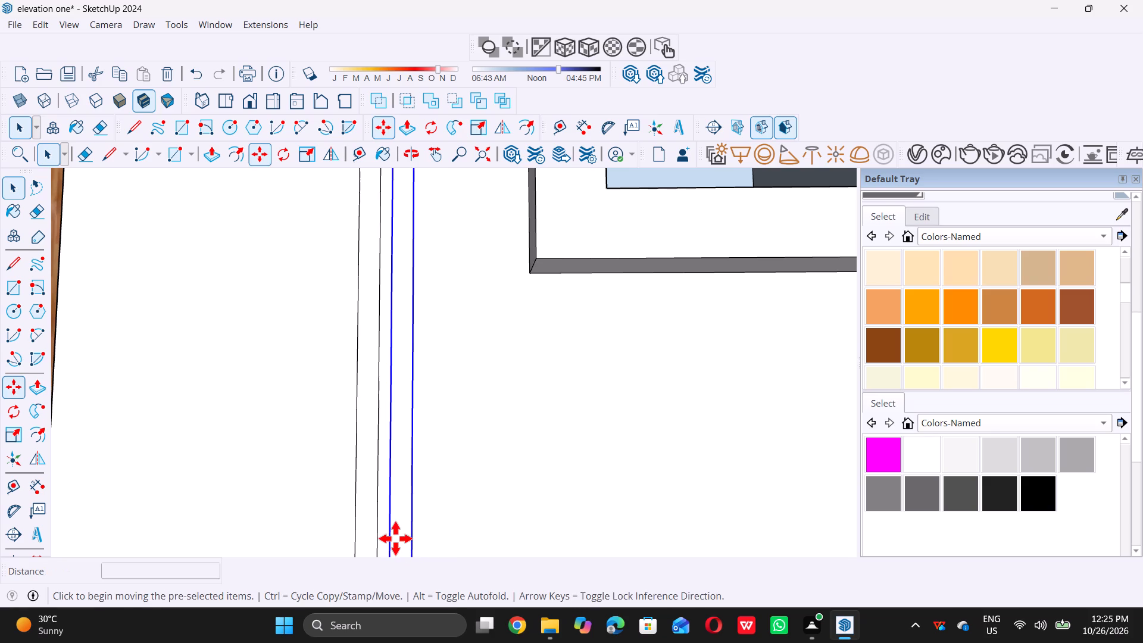
click(389, 556)
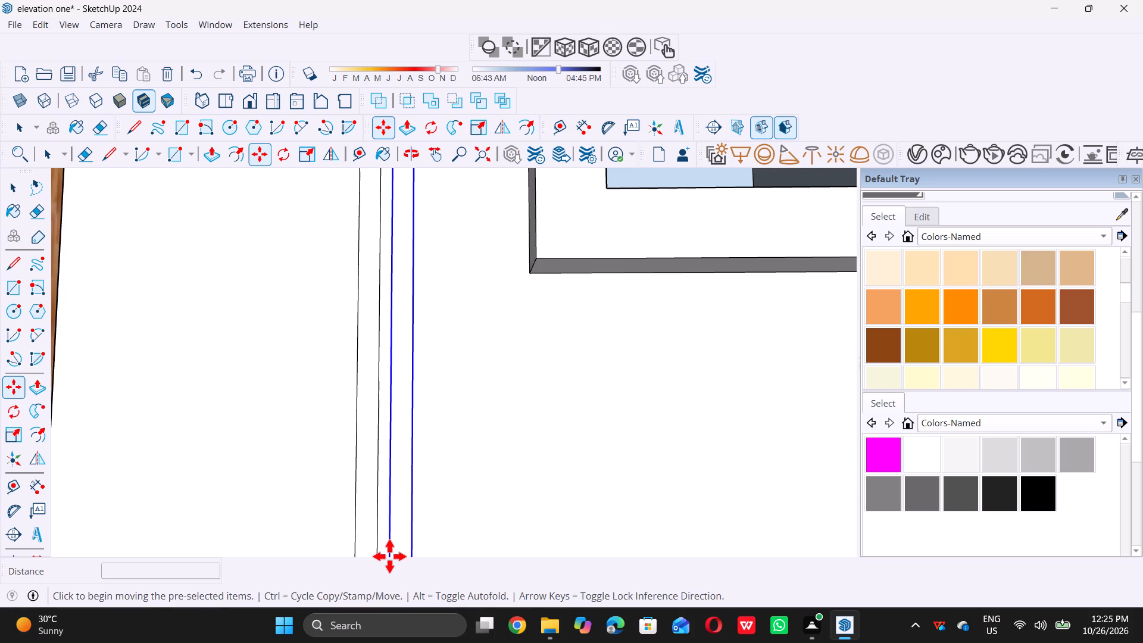
click(399, 554)
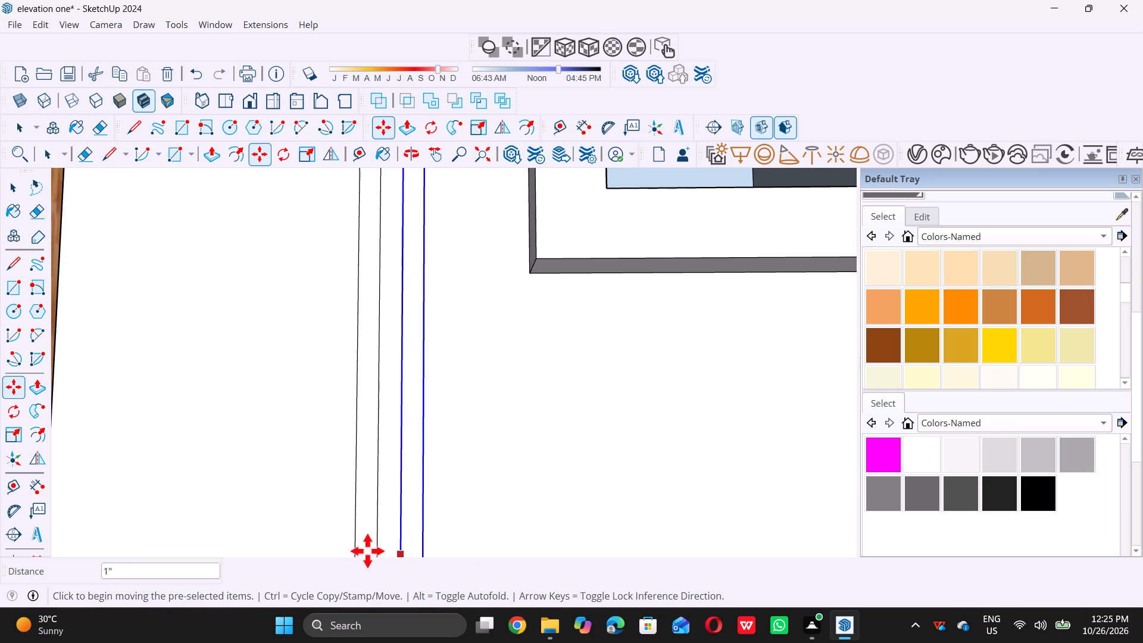
Move the copied strip about another 2 5/16" along the wall's base toward the window panel.
scroll(362, 547, down, 20)
scroll(362, 547, down, 12)
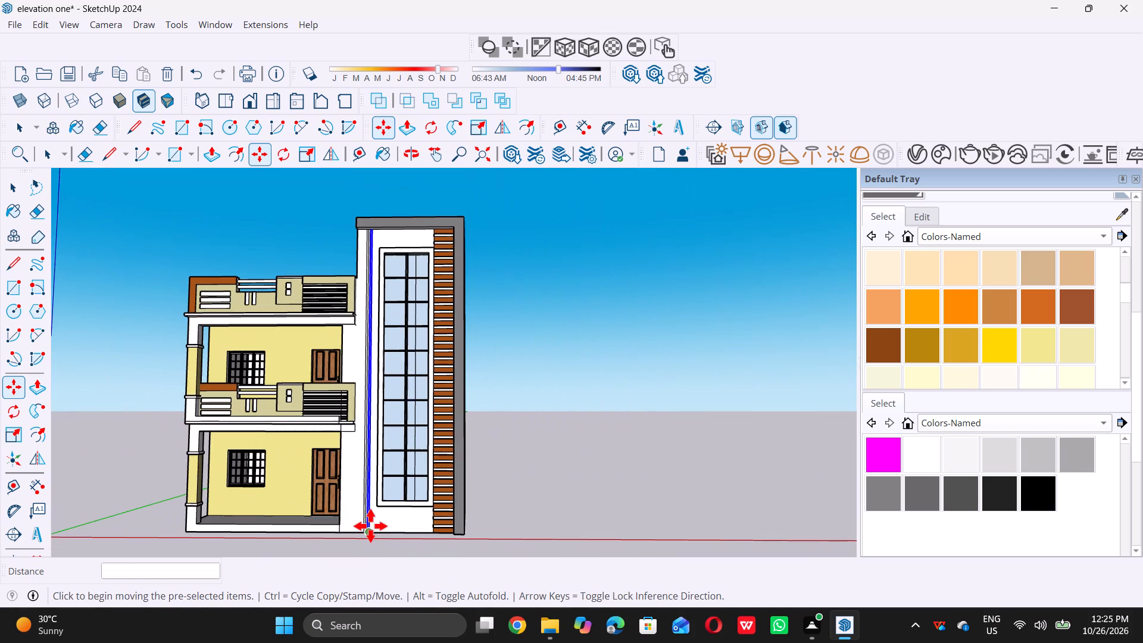
scroll(369, 525, up, 5)
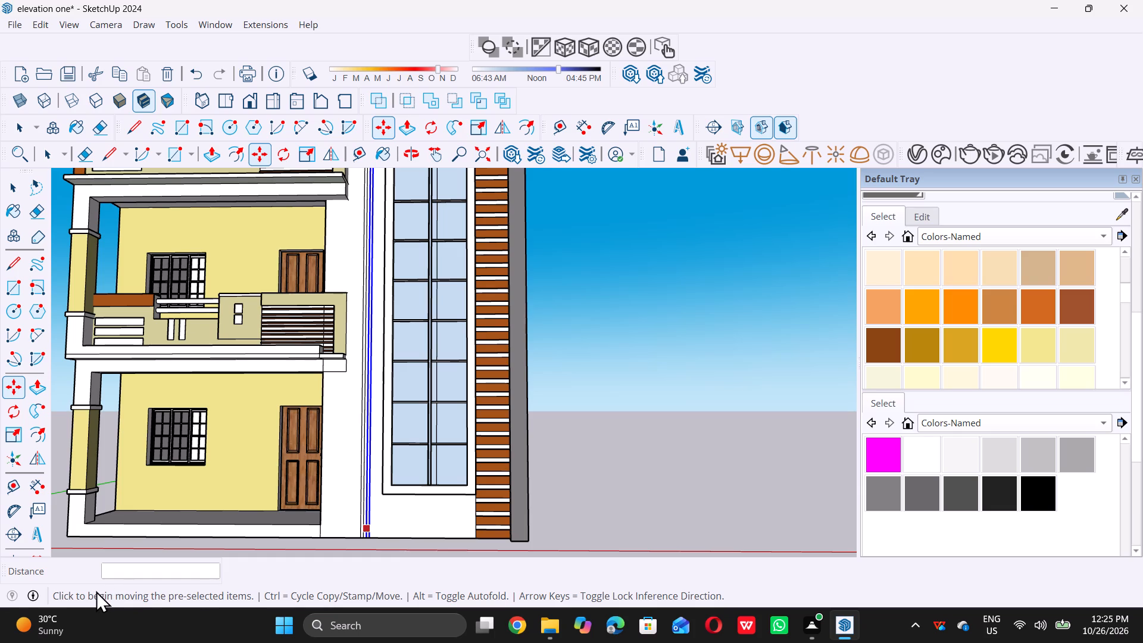
scroll(92, 594, up, 7)
scroll(373, 541, up, 13)
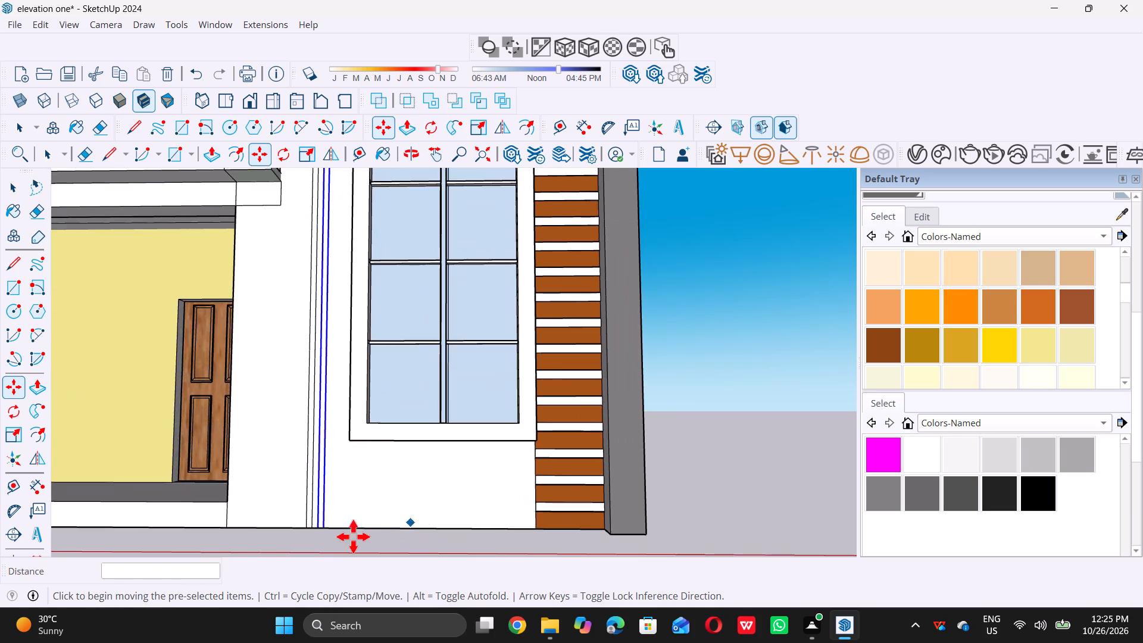
scroll(333, 544, up, 20)
scroll(333, 544, up, 4)
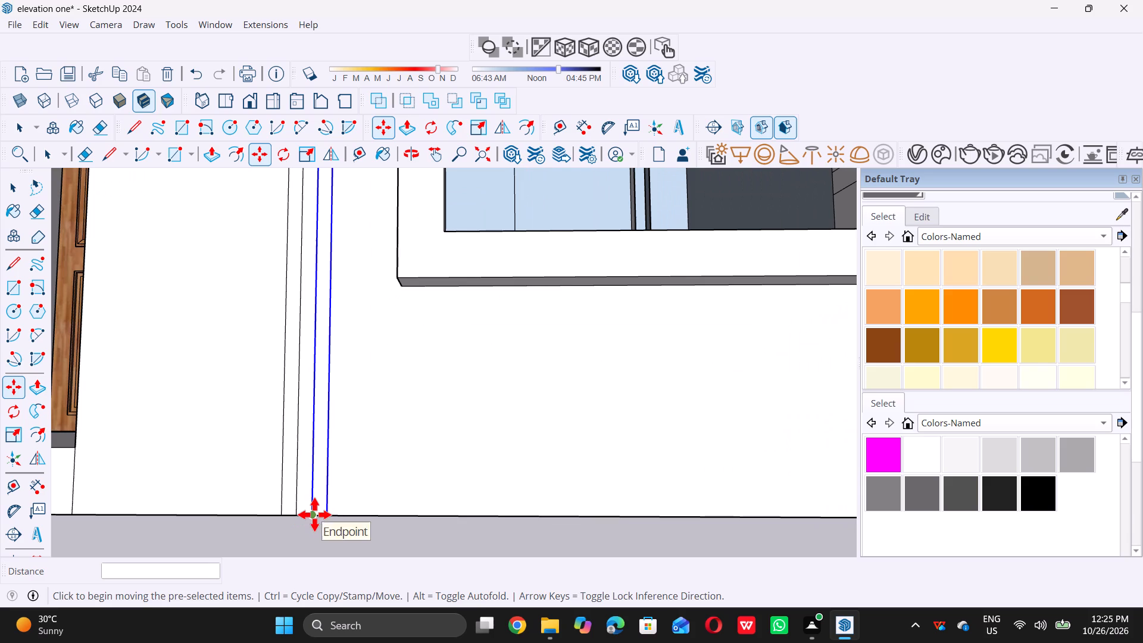
click(314, 514)
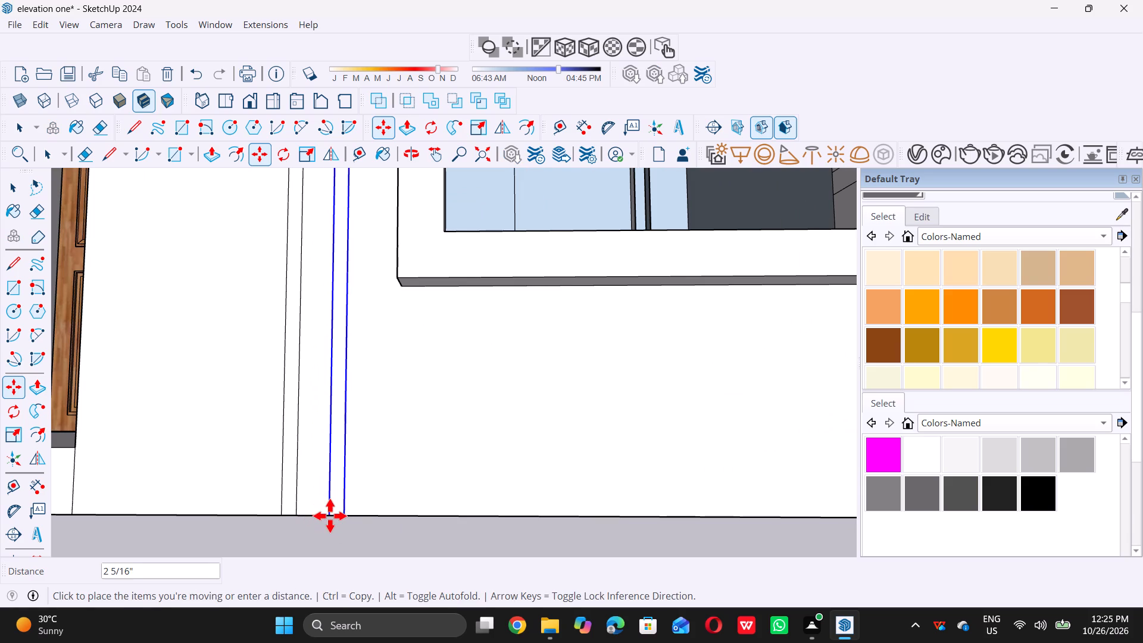
click(332, 516)
Nudge the copied strip slightly back toward the original strip and clear the selection.
scroll(295, 547, down, 20)
scroll(295, 547, down, 1)
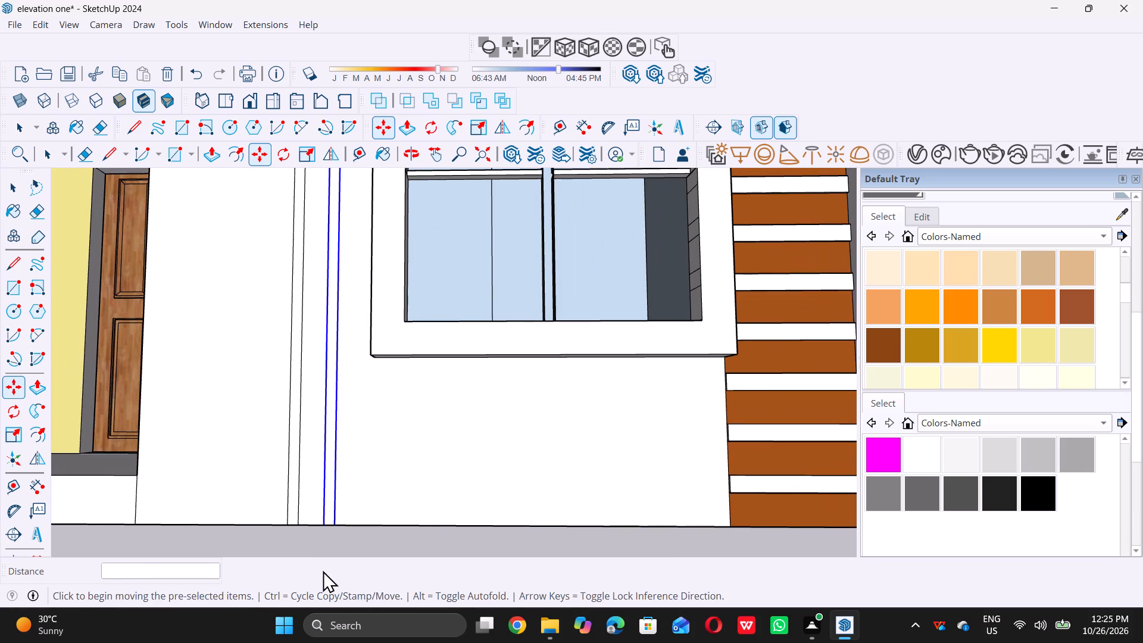
scroll(323, 570, down, 12)
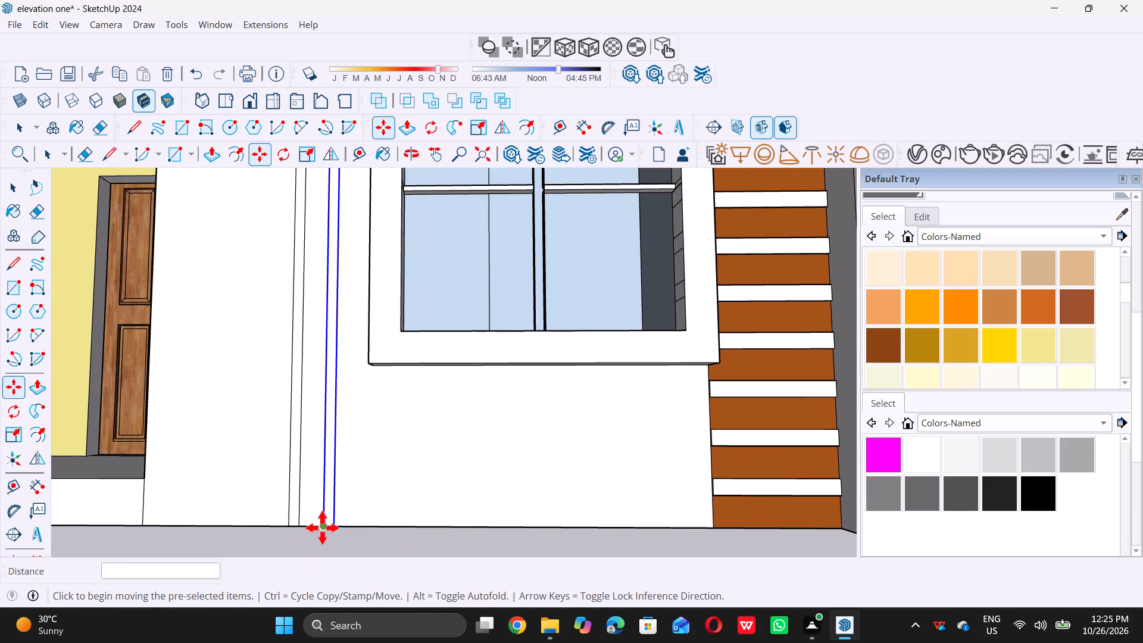
double_click(322, 527)
click(316, 527)
scroll(323, 556, down, 5)
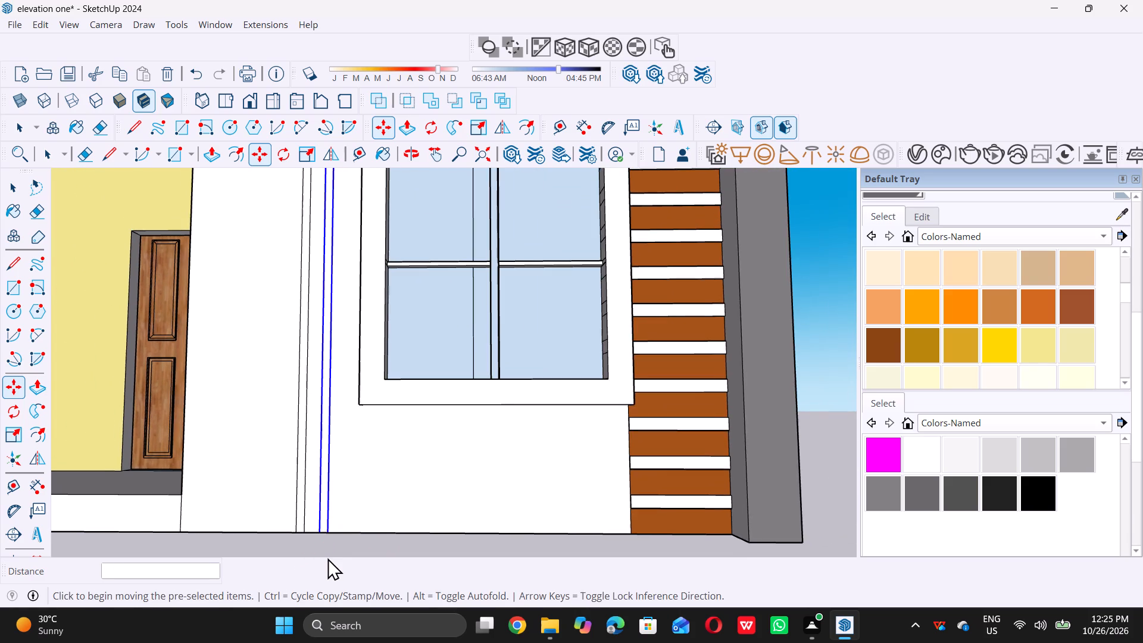
key(space)
scroll(328, 558, down, 5)
scroll(327, 551, up, 1)
scroll(327, 551, down, 20)
scroll(327, 551, down, 1)
middle_click(364, 497)
click(661, 427)
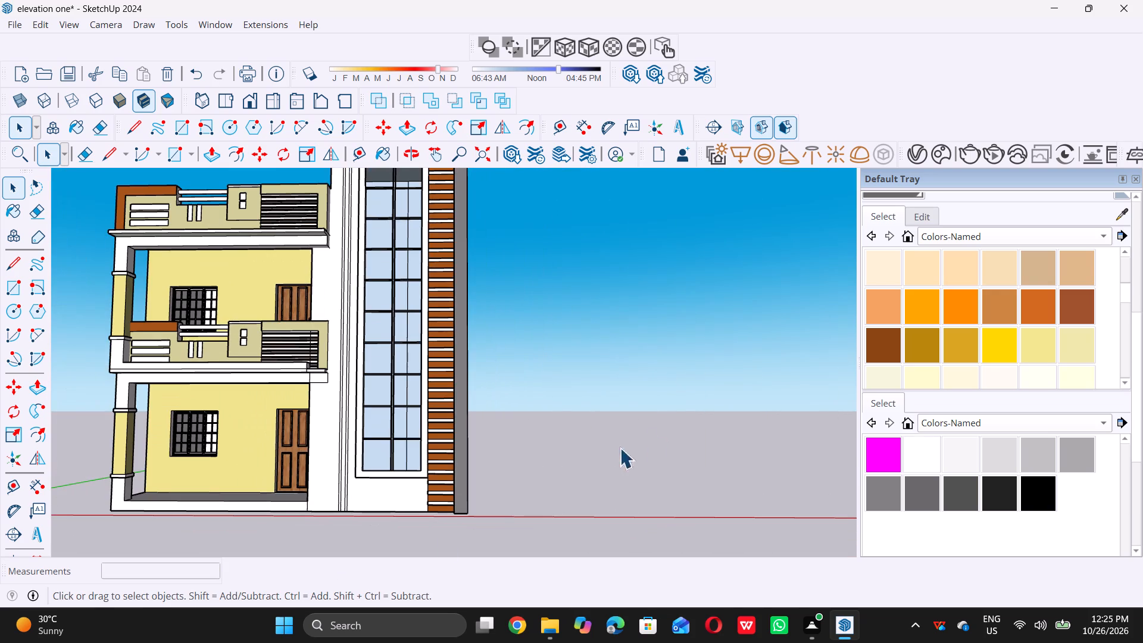
Examine the two vertical strips and the tall block's top border from several angles.
scroll(572, 461, down, 7)
middle_drag(413, 283, 458, 317)
scroll(454, 299, up, 3)
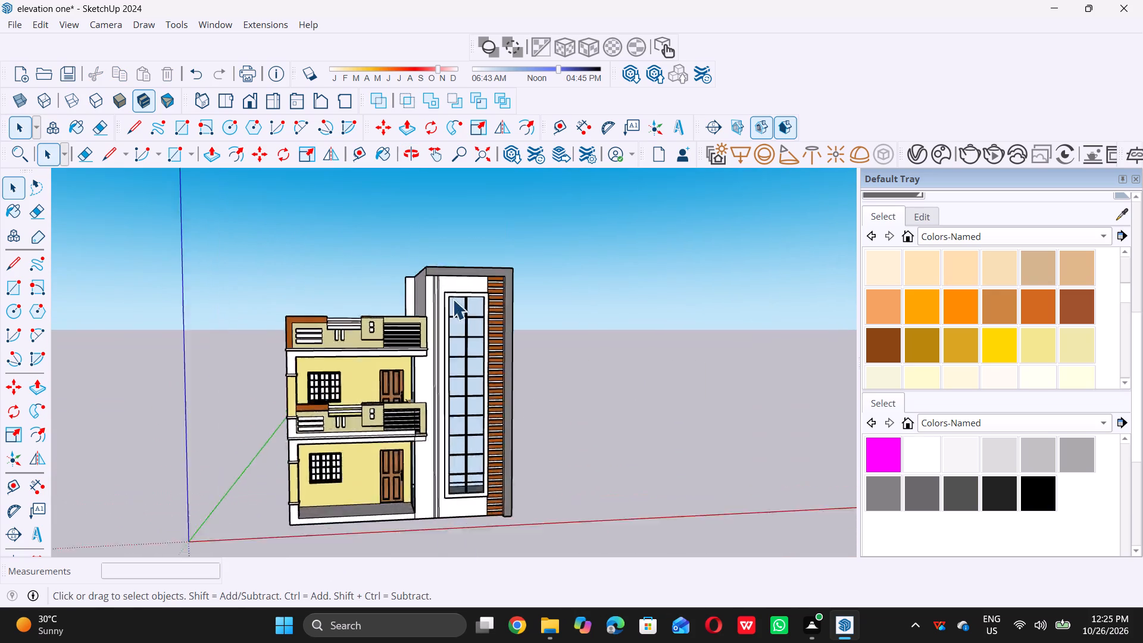
scroll(452, 299, up, 12)
scroll(396, 305, down, 7)
middle_drag(353, 346, 378, 361)
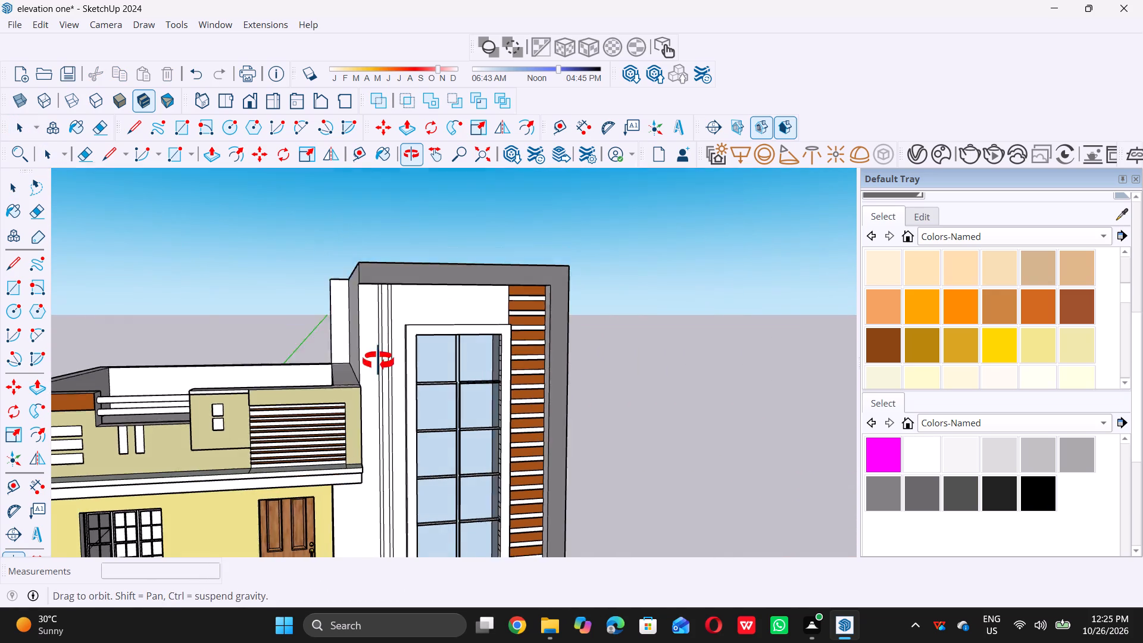
middle_drag(378, 361, 392, 371)
scroll(318, 408, down, 3)
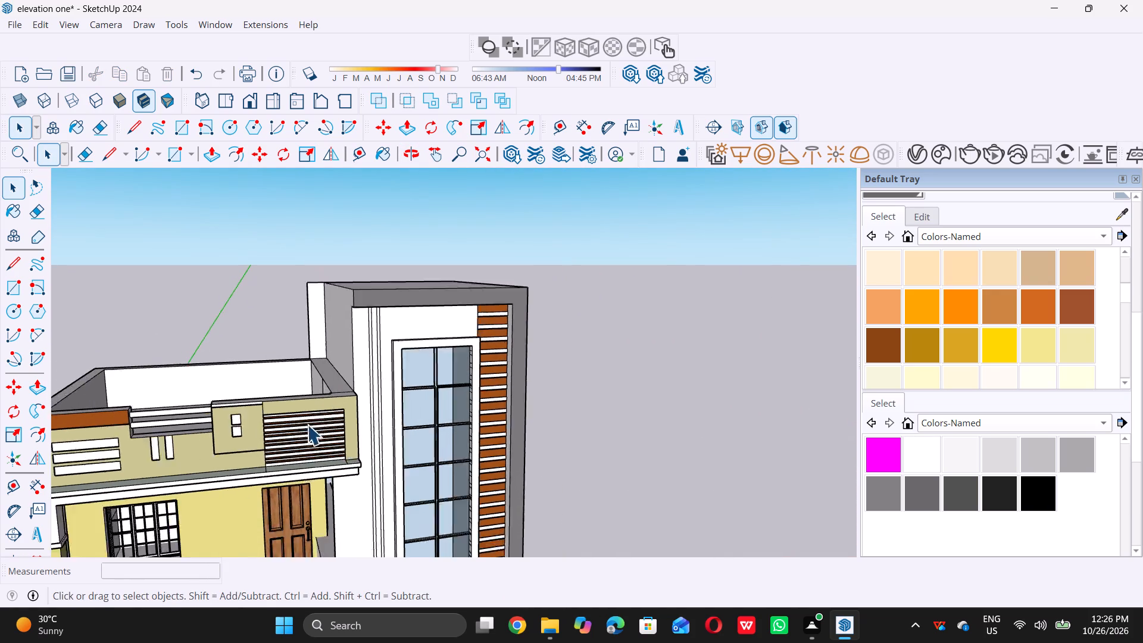
scroll(307, 424, down, 4)
scroll(411, 358, up, 10)
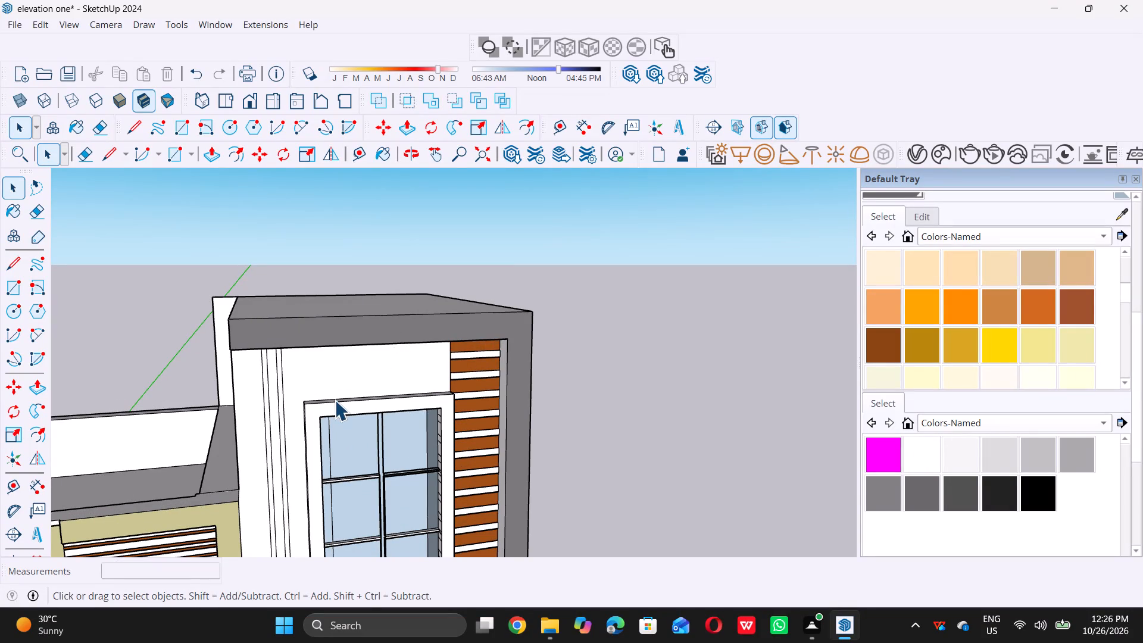
scroll(470, 357, down, 7)
middle_drag(377, 379, 445, 403)
scroll(377, 379, up, 1)
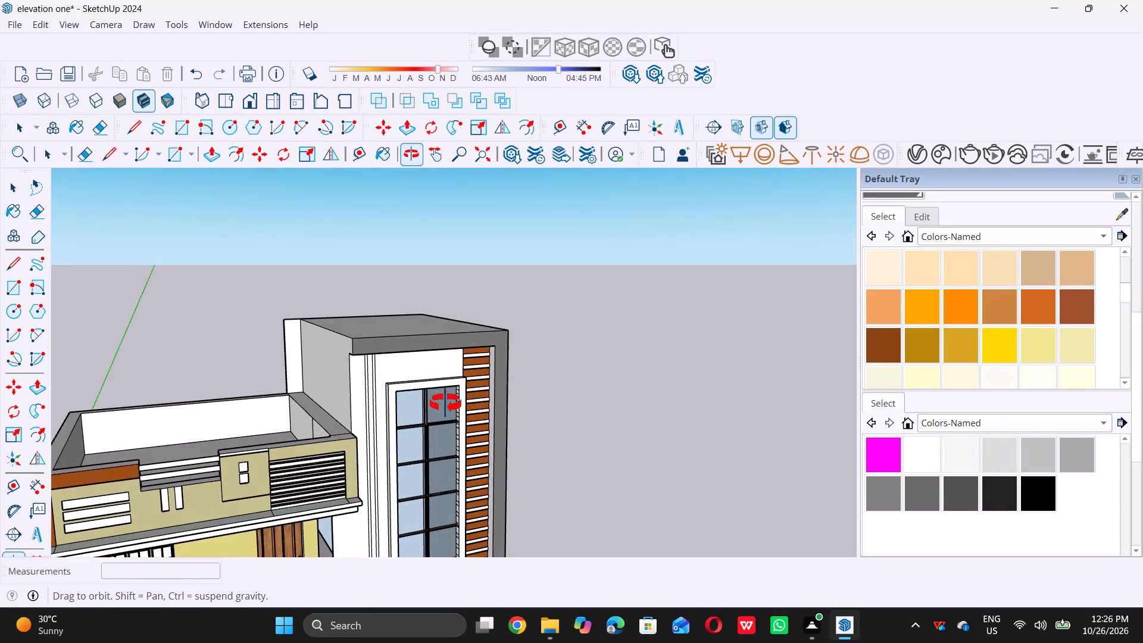
middle_drag(445, 403, 476, 414)
Place a horizontal guide about 8 1/2" below the underside of the tall block's top border on the front wall.
scroll(467, 388, up, 6)
middle_drag(385, 407, 275, 371)
scroll(274, 352, up, 7)
middle_drag(336, 332, 248, 285)
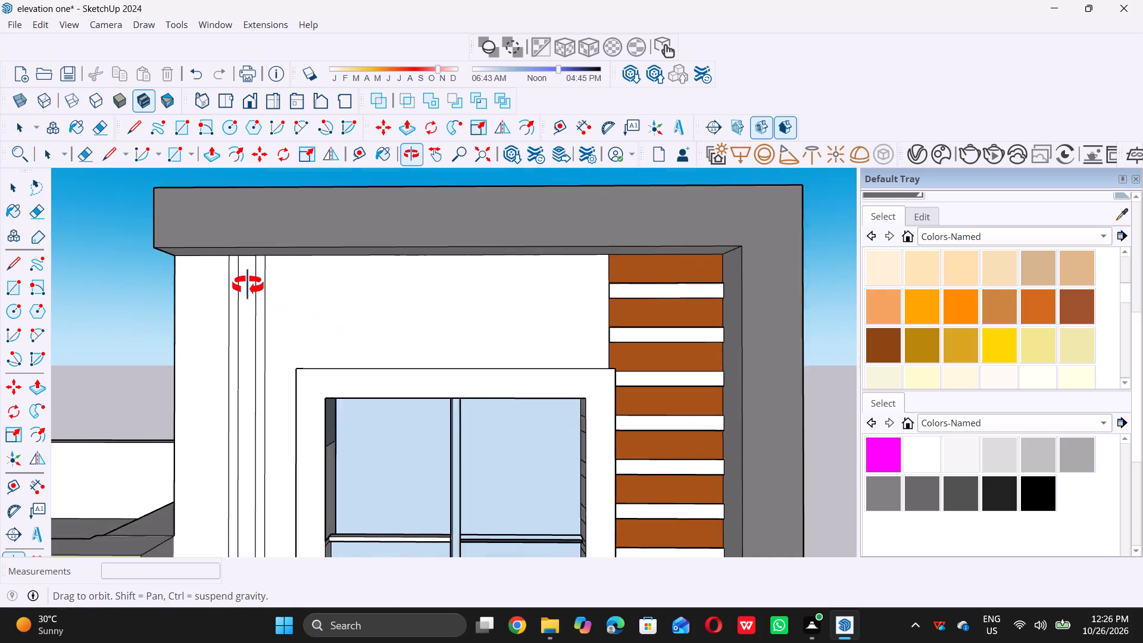
middle_drag(248, 285, 245, 270)
scroll(326, 273, up, 11)
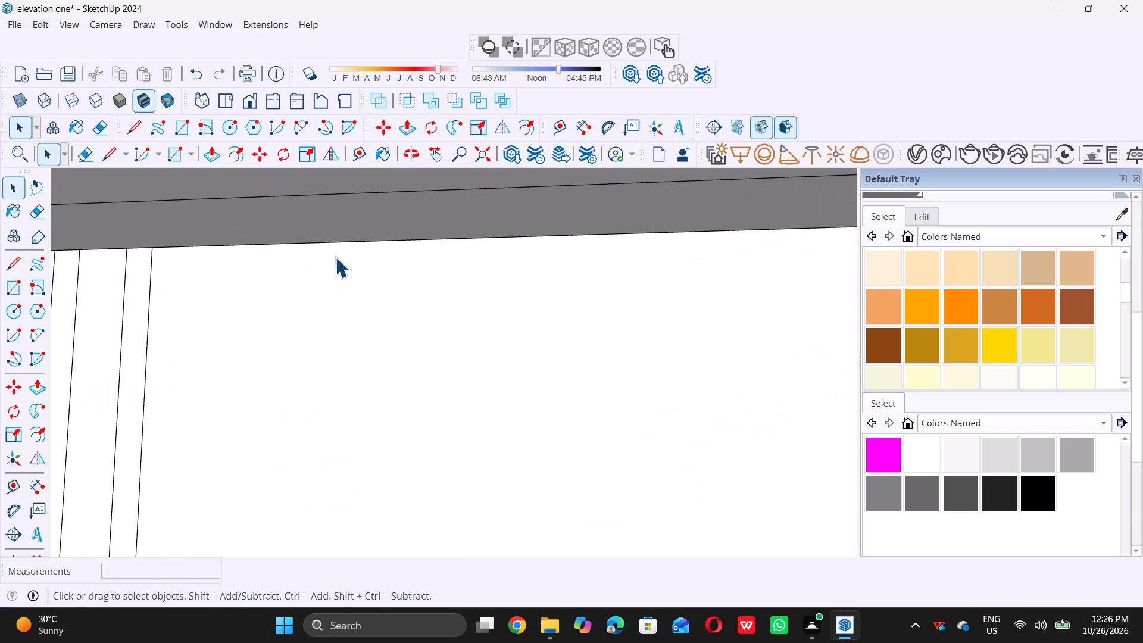
key(t)
scroll(393, 314, down, 6)
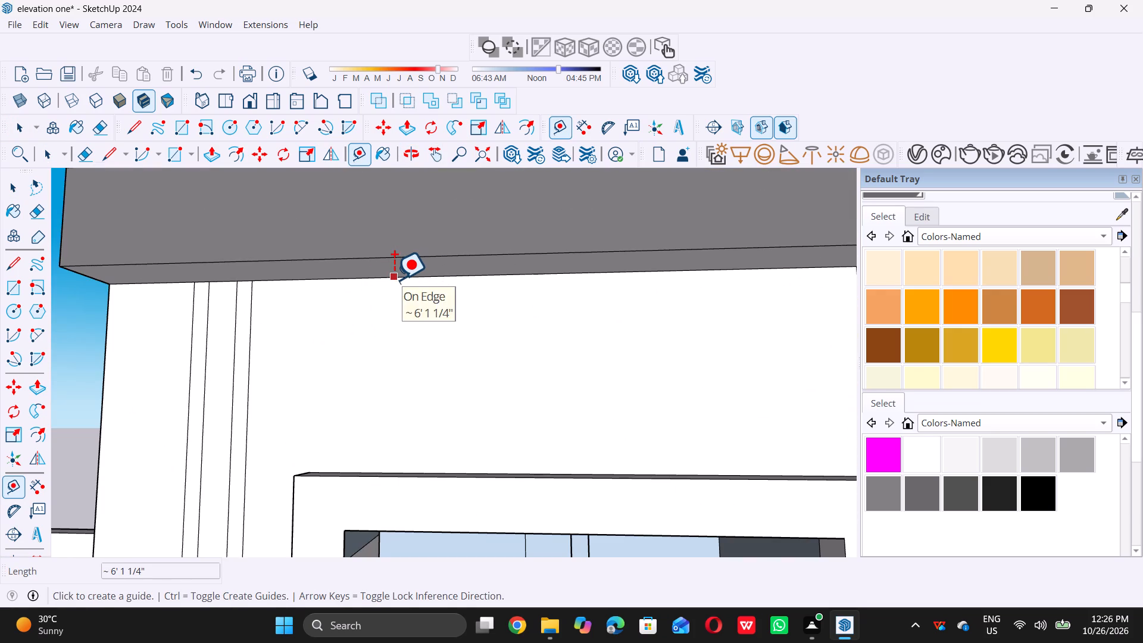
click(394, 279)
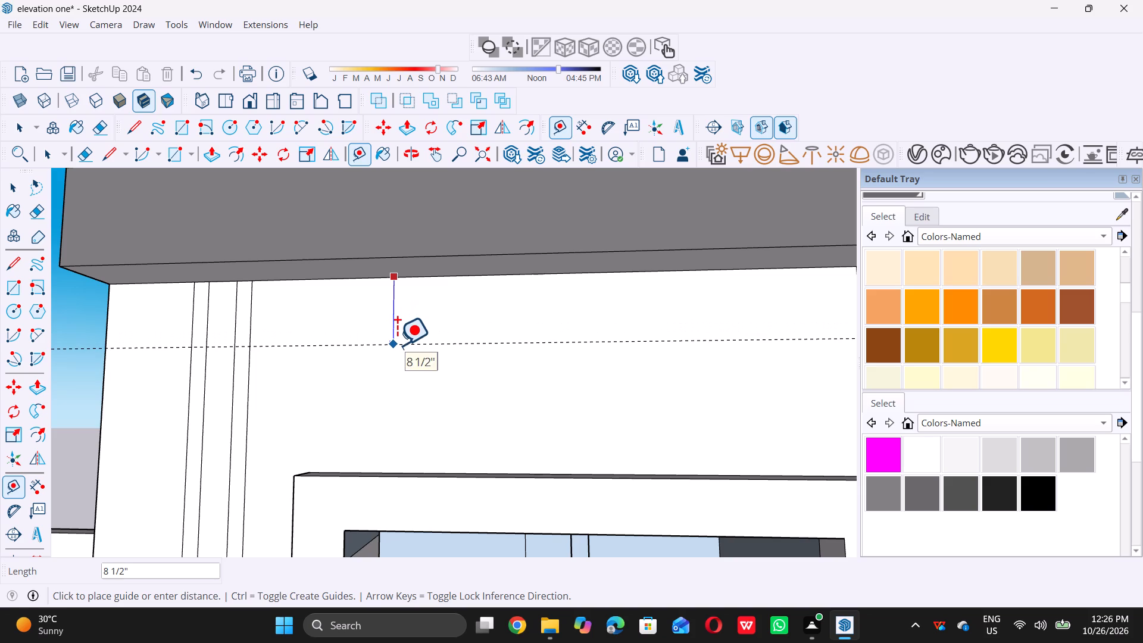
click(398, 345)
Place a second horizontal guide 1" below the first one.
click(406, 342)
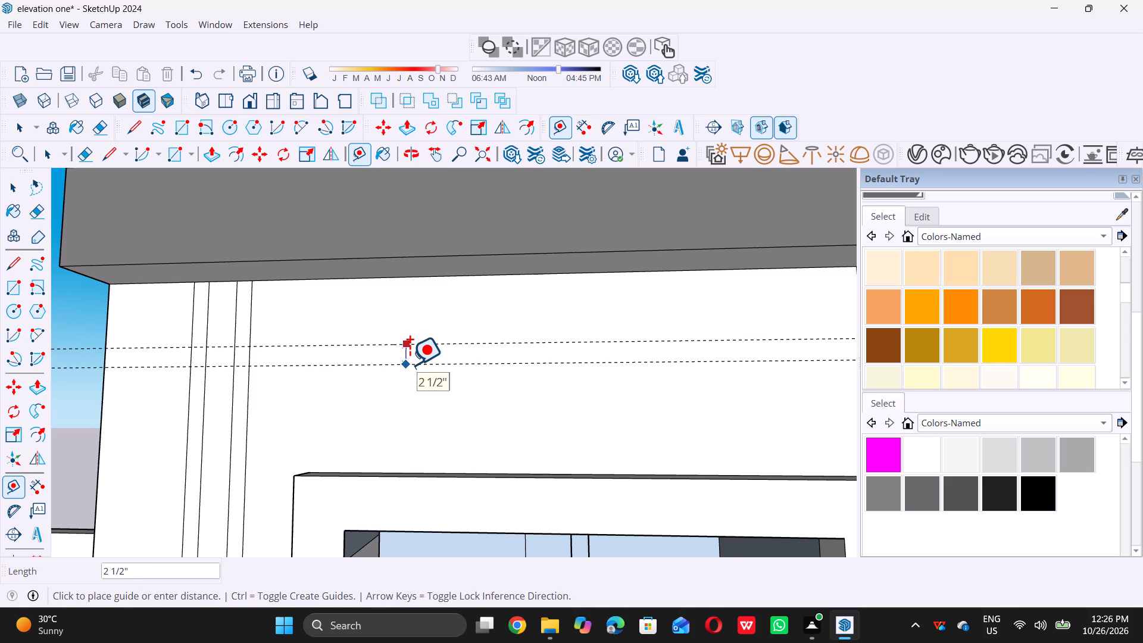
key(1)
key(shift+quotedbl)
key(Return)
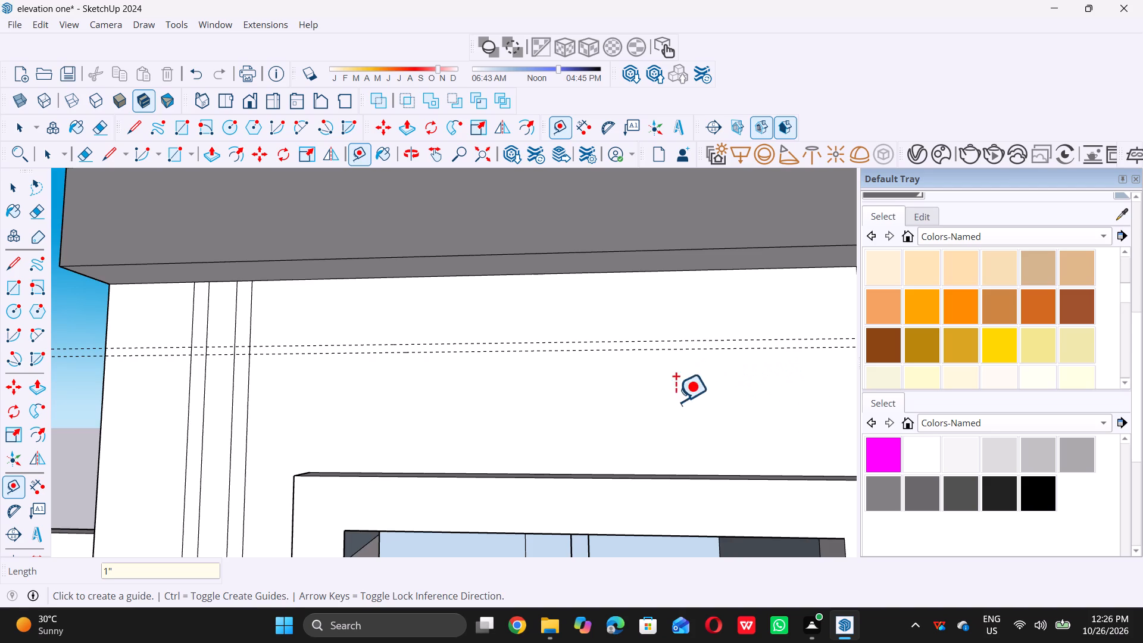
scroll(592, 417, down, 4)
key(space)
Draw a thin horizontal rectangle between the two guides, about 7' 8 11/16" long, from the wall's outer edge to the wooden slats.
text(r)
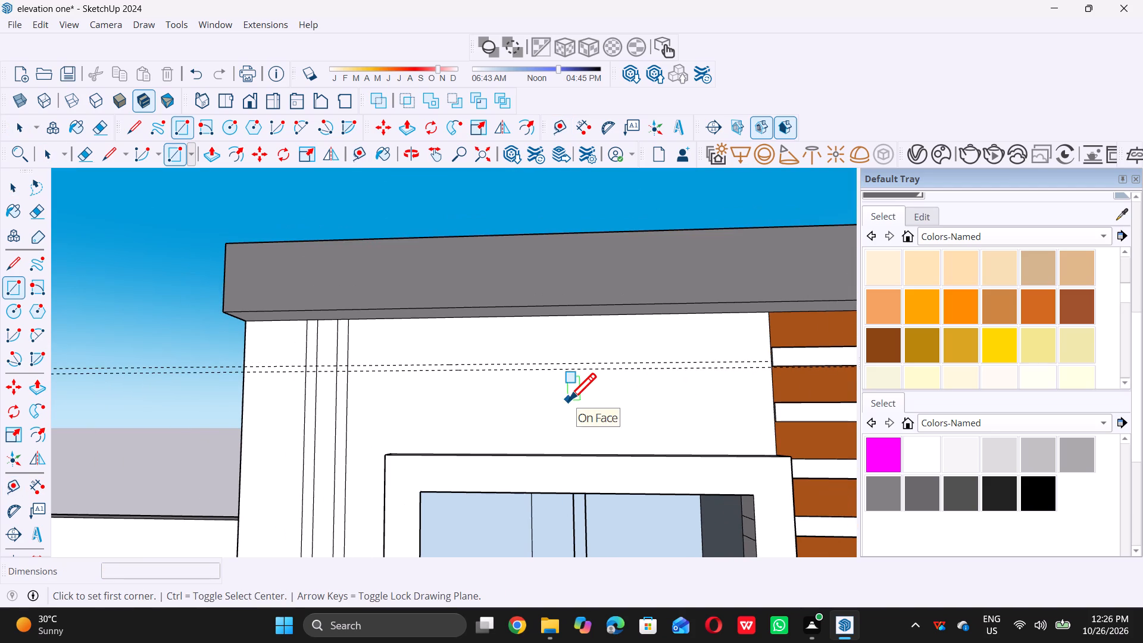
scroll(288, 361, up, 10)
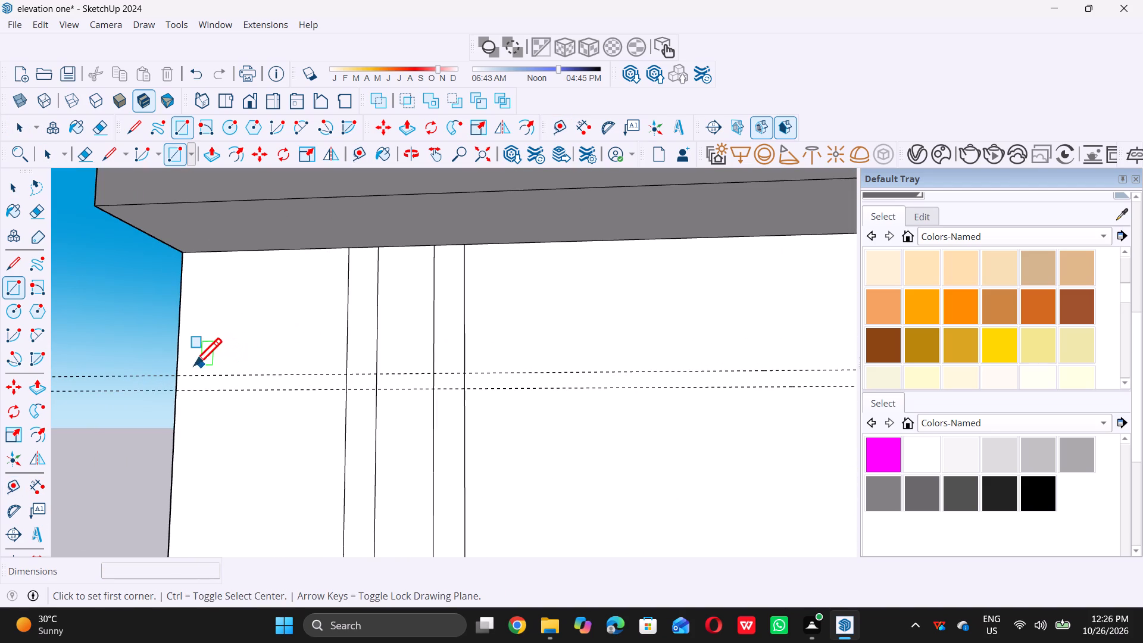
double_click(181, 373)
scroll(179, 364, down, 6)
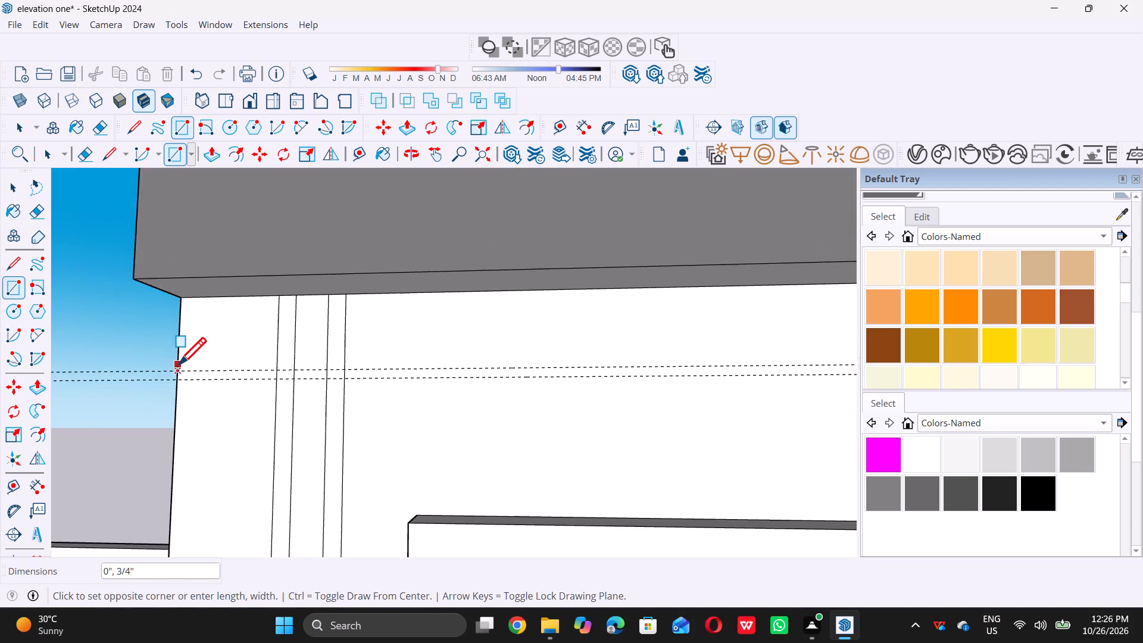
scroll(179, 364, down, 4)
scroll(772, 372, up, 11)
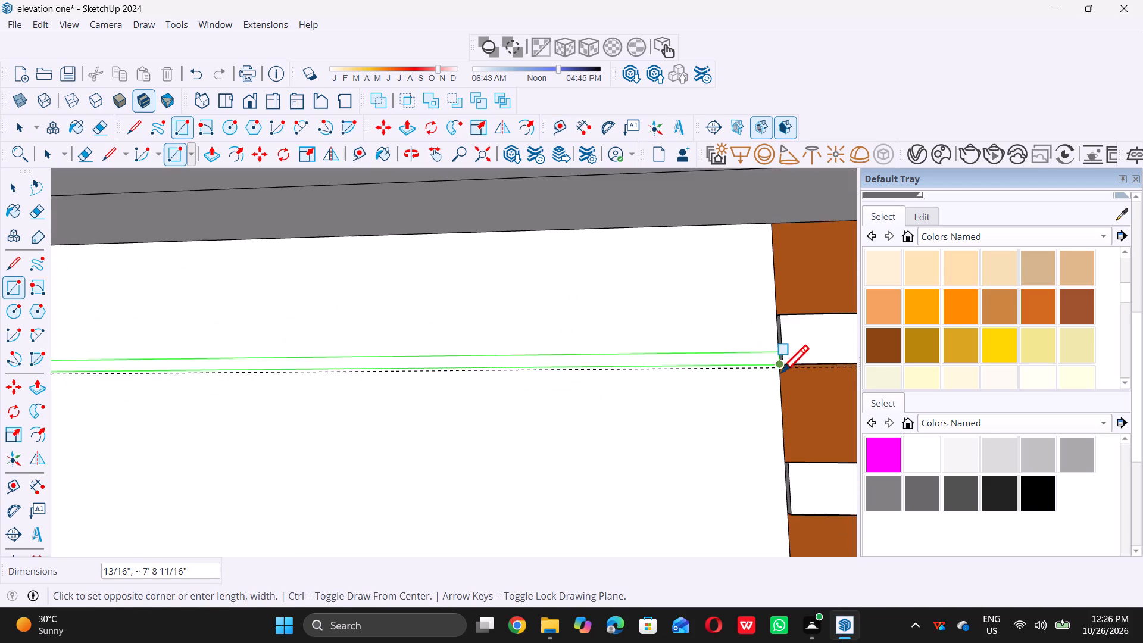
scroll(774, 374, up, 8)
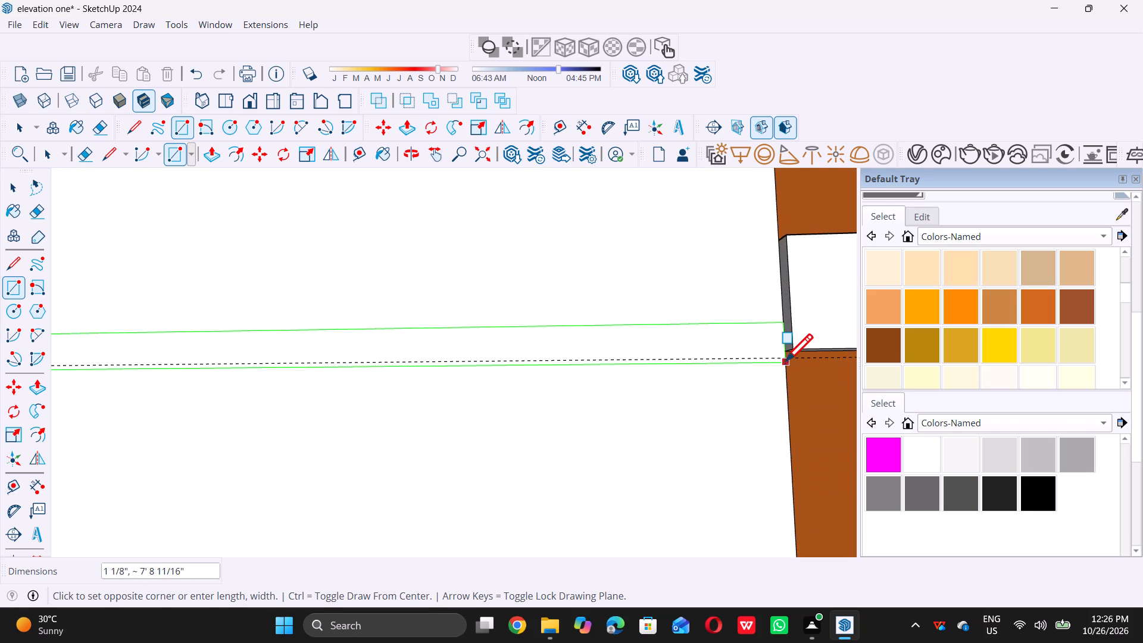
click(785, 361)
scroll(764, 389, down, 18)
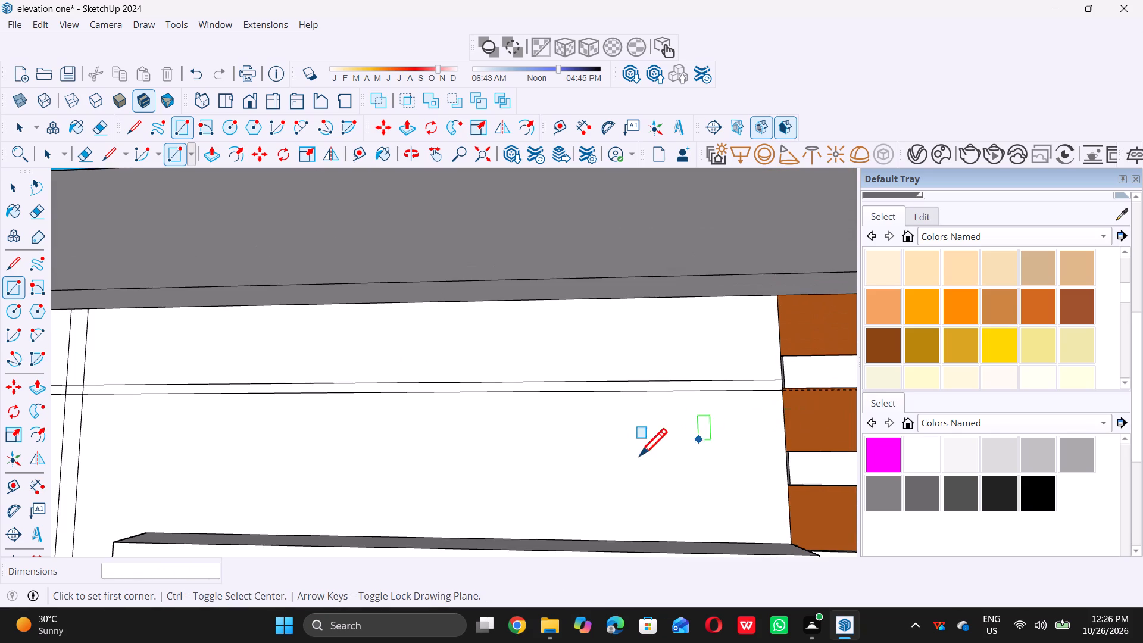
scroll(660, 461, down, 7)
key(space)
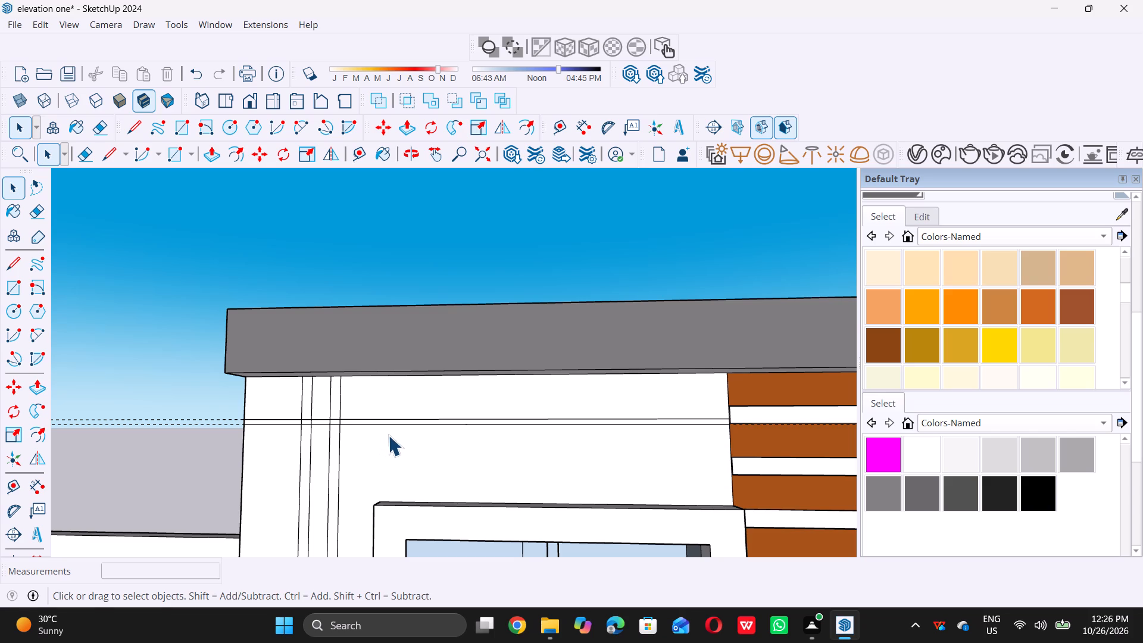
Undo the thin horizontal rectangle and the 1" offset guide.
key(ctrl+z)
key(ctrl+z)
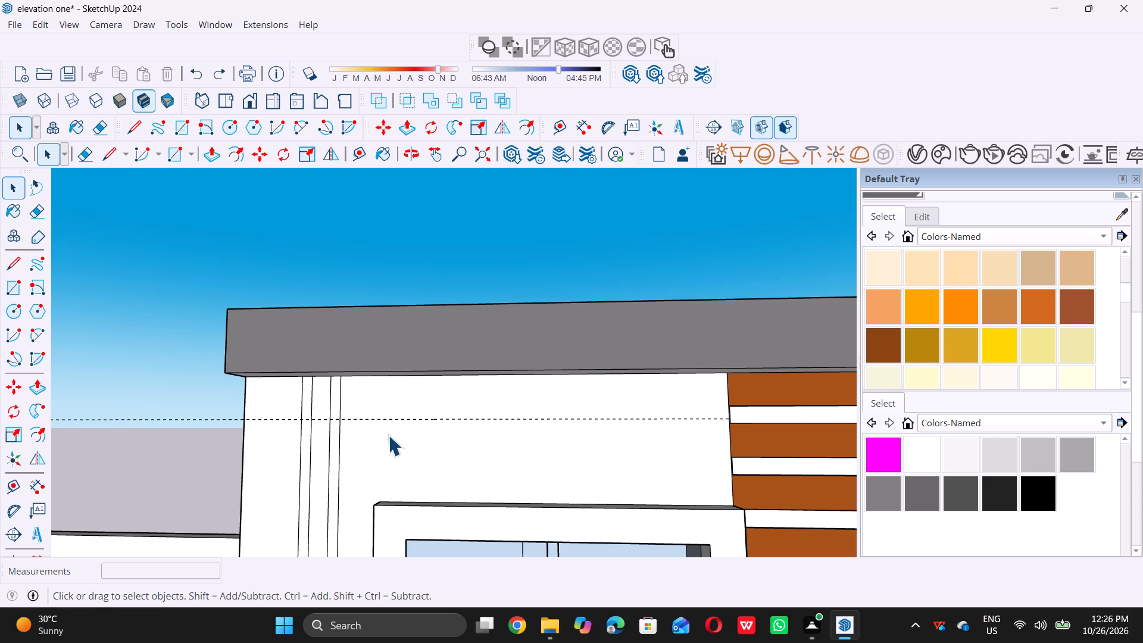
Place a second horizontal guide 2" below the first one on the tall block's front wall.
key(t)
double_click(394, 416)
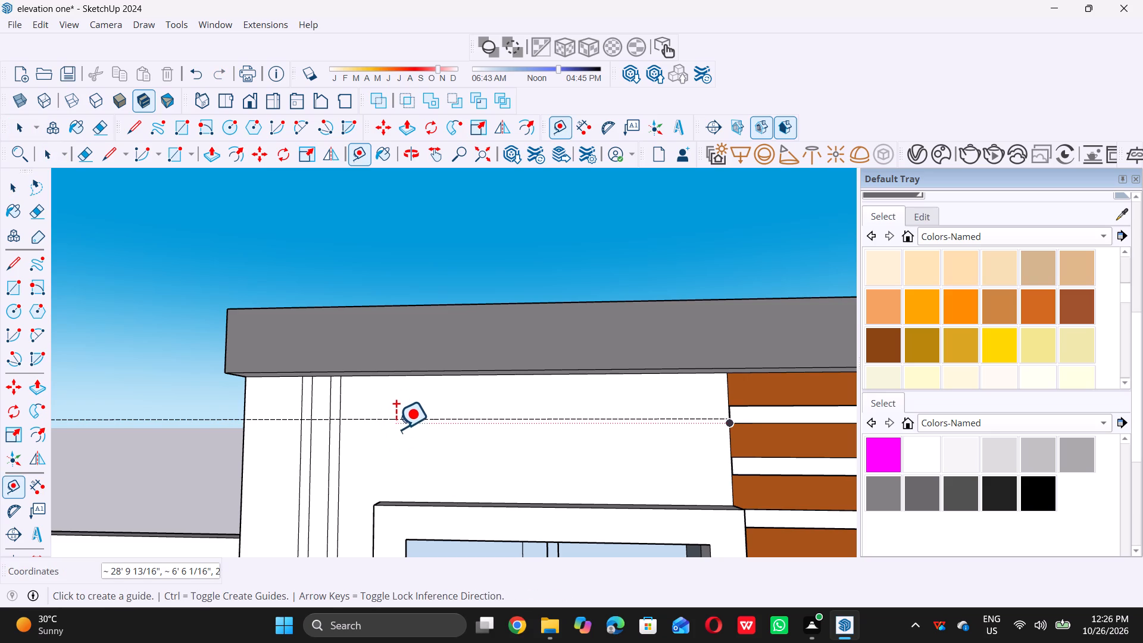
key(space)
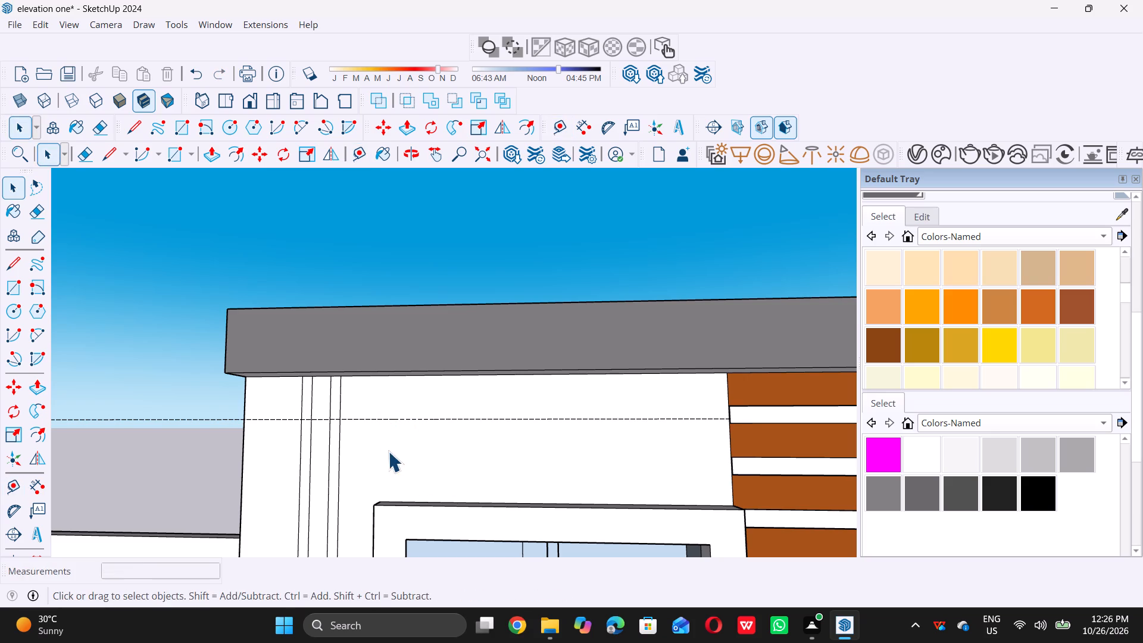
text(t)
click(391, 420)
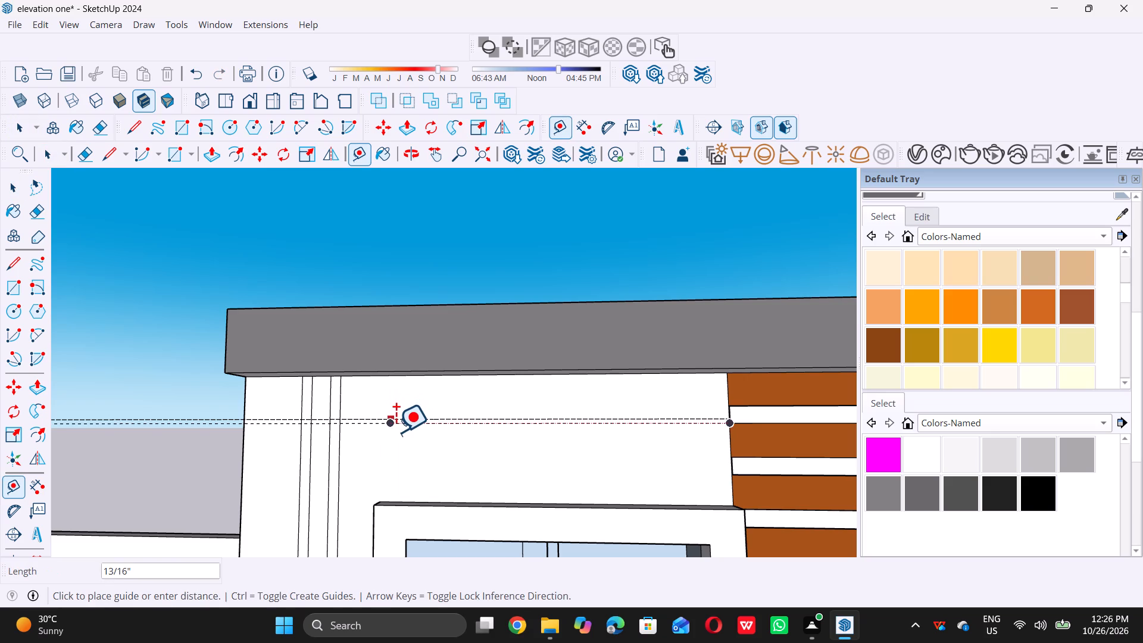
key(2)
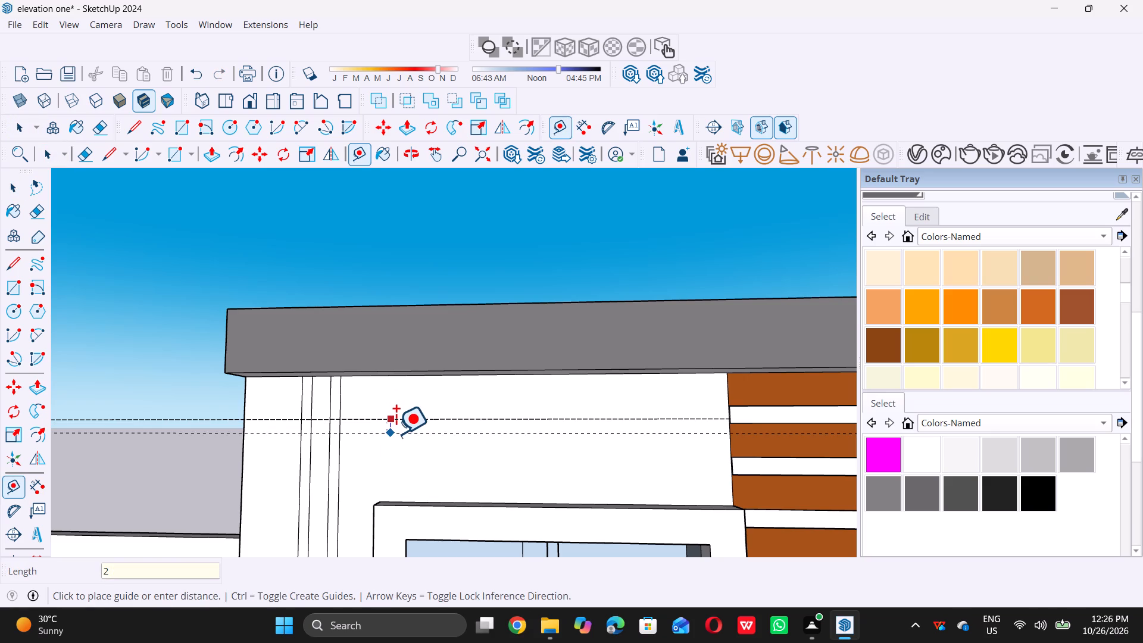
key(shift+quotedbl)
key(Return)
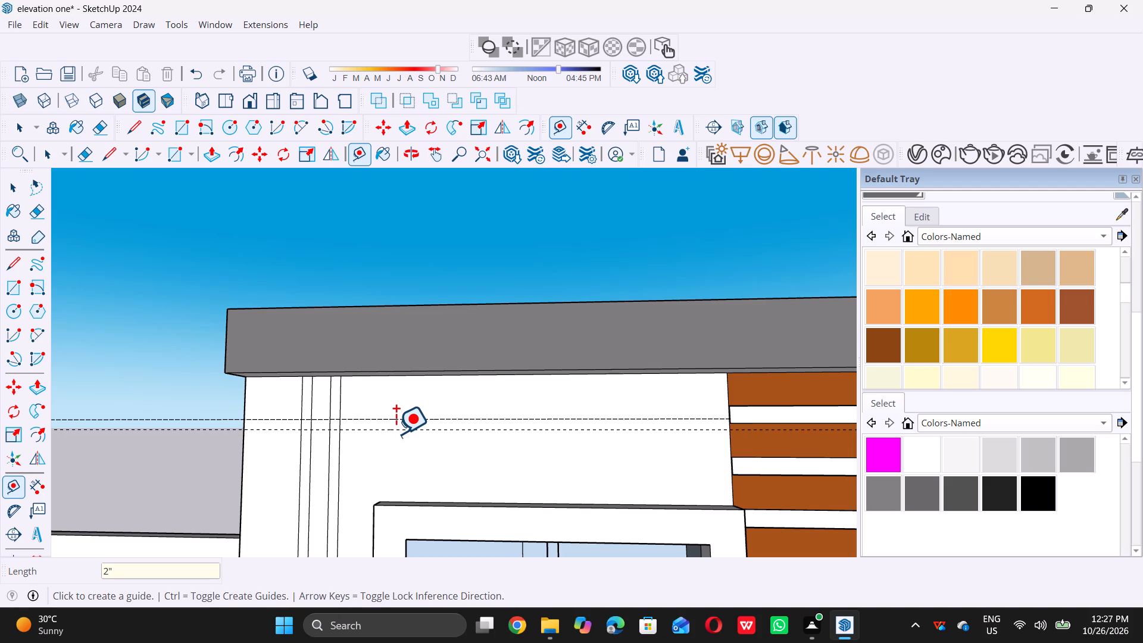
key(space)
Draw a horizontal rectangle between the two guides, about 7' 8 11/16" long, from the wall's outer edge to the wooden slats.
scroll(429, 438, down, 6)
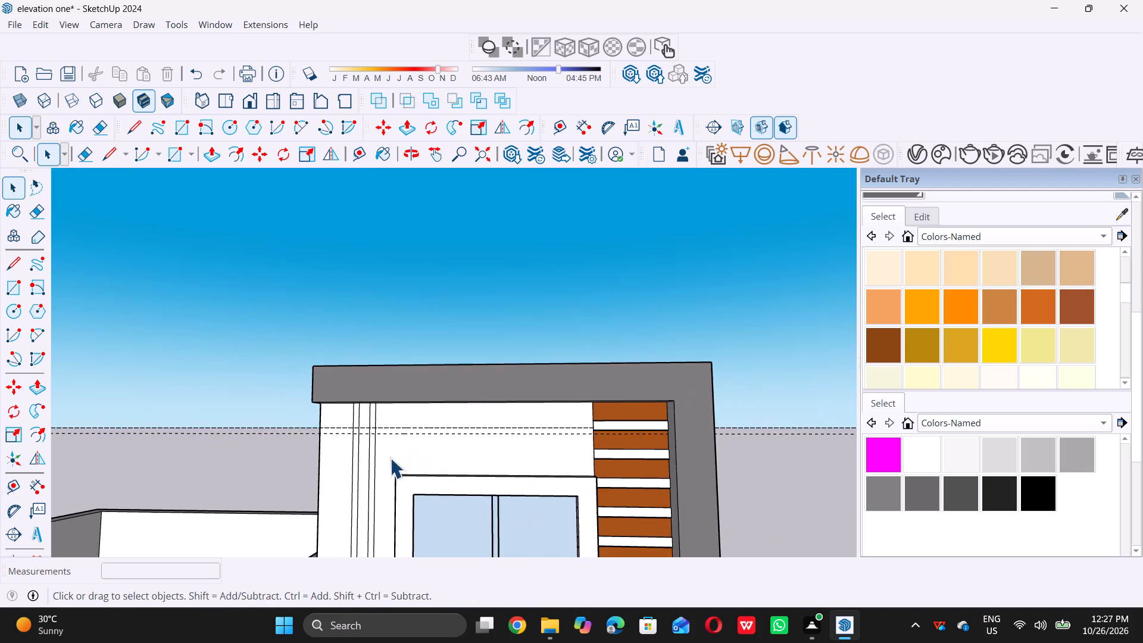
middle_drag(390, 457, 388, 440)
scroll(388, 440, up, 7)
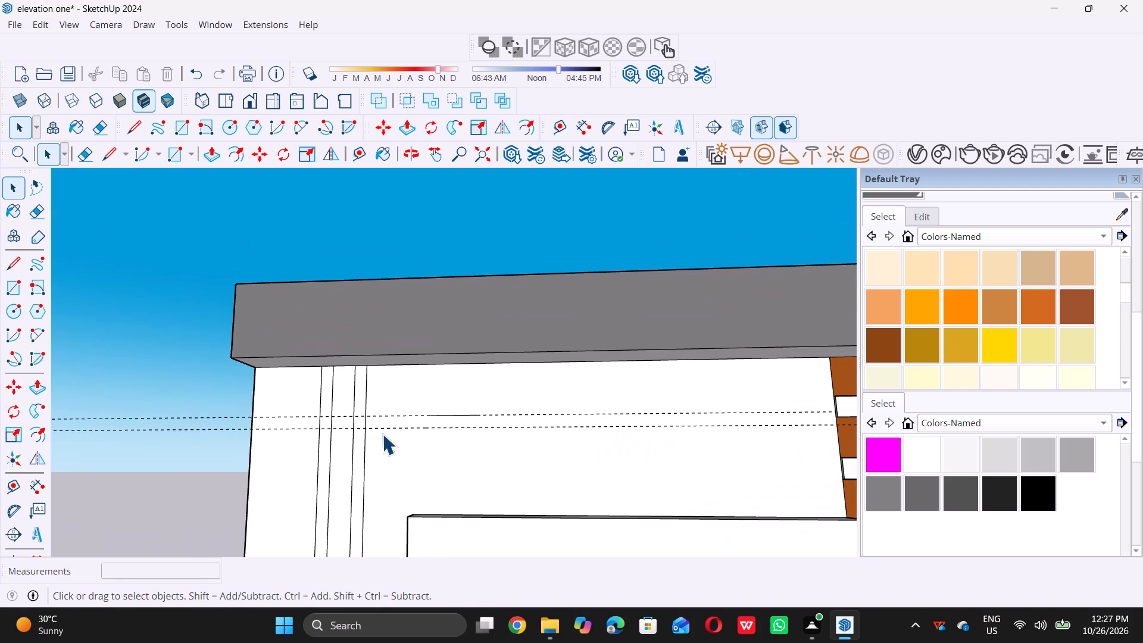
key(r)
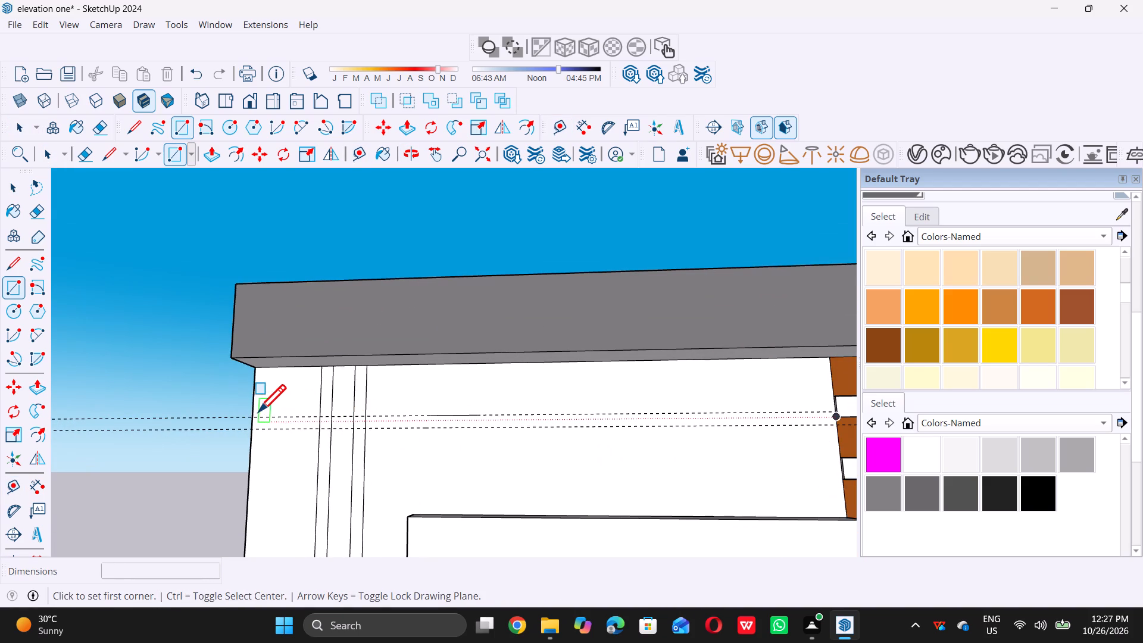
click(251, 416)
scroll(252, 424, down, 5)
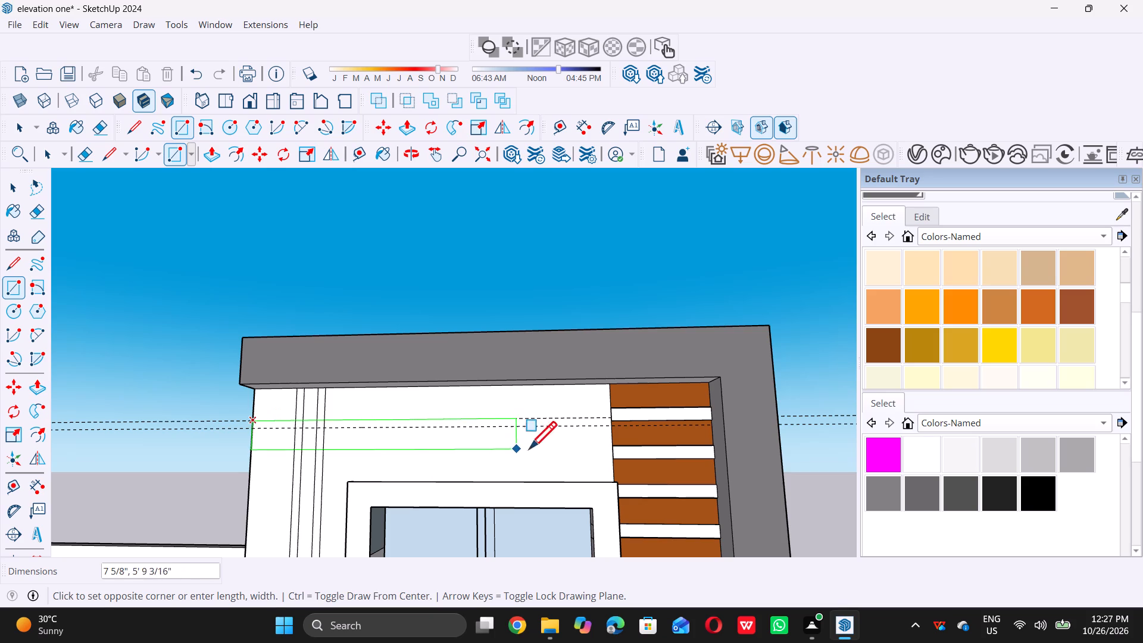
scroll(611, 430, up, 11)
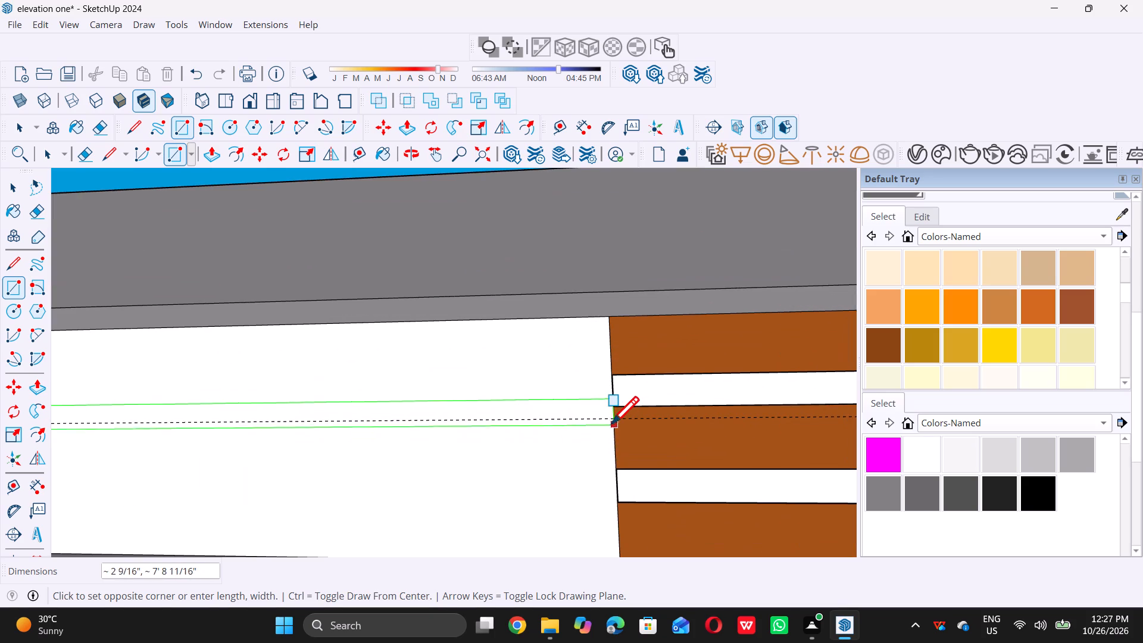
click(614, 420)
scroll(577, 448, down, 6)
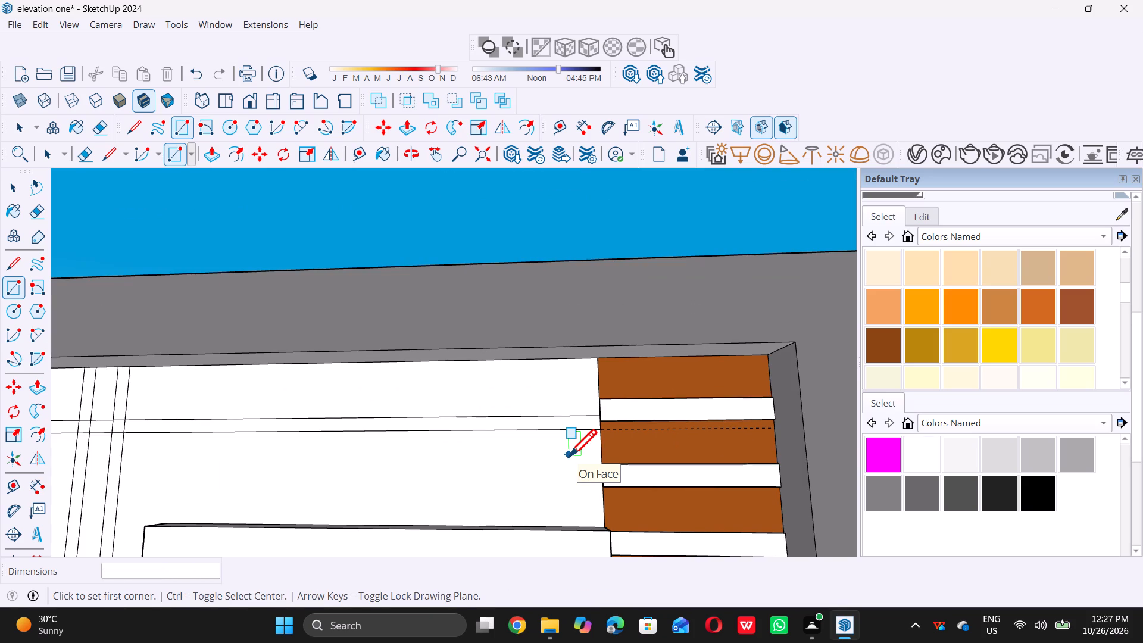
scroll(424, 448, down, 5)
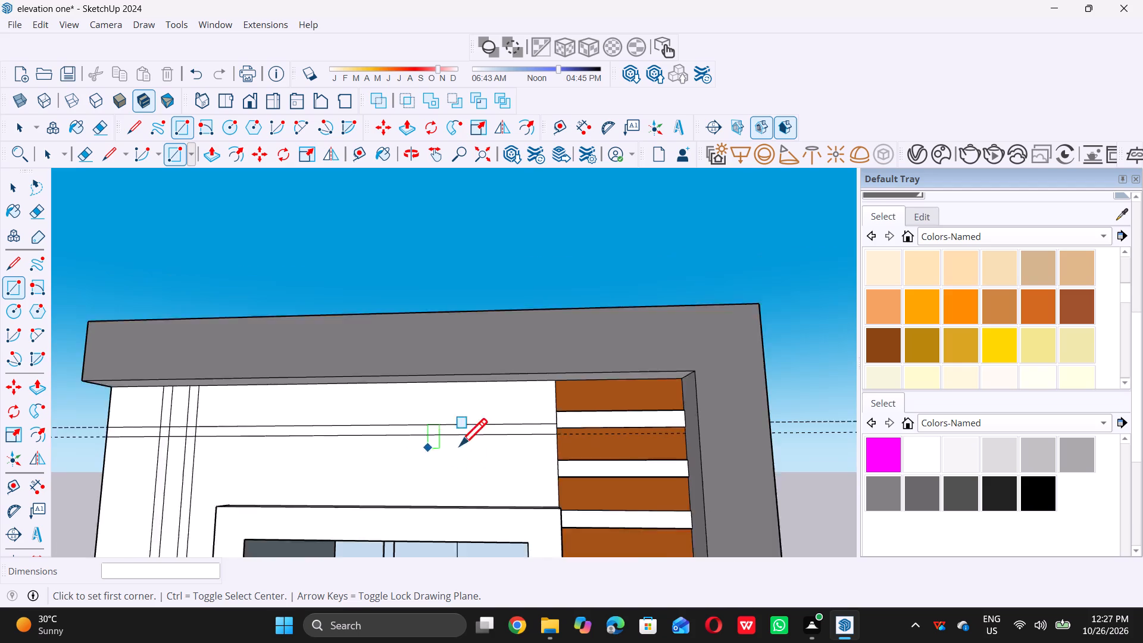
key(space)
Copy the horizontal strip's edges, excluding the segments inside the vertical strips, about 3 5/16" down the tall block's front wall.
scroll(146, 437, up, 7)
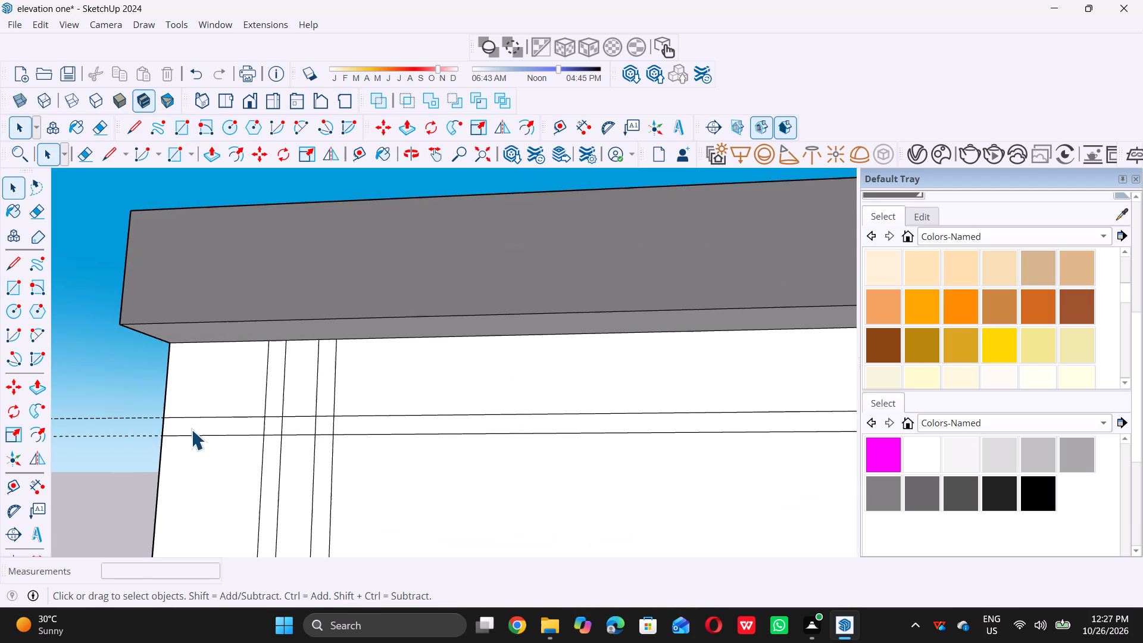
ctrl+click(206, 417)
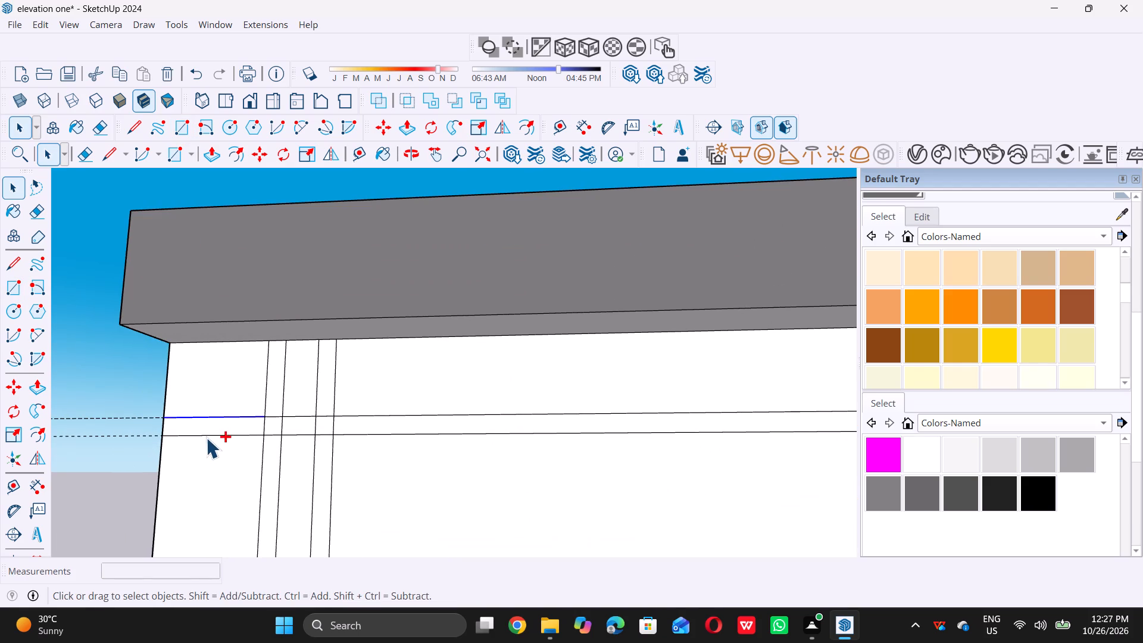
ctrl+click(206, 438)
ctrl+scroll(303, 427, up, 5)
ctrl+click(303, 411)
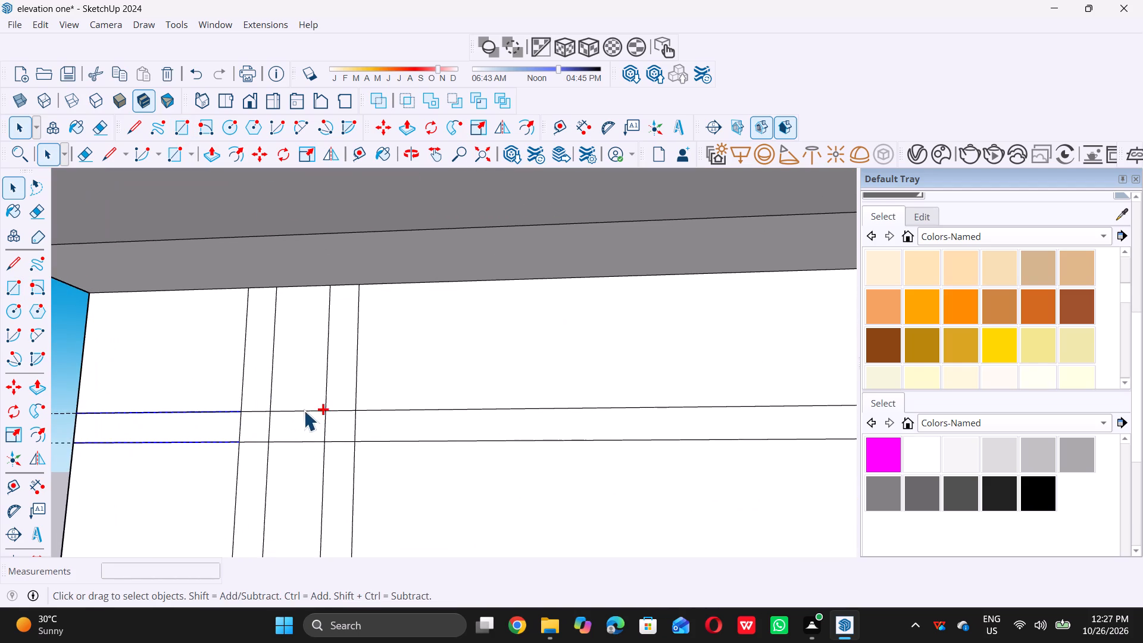
ctrl+click(301, 442)
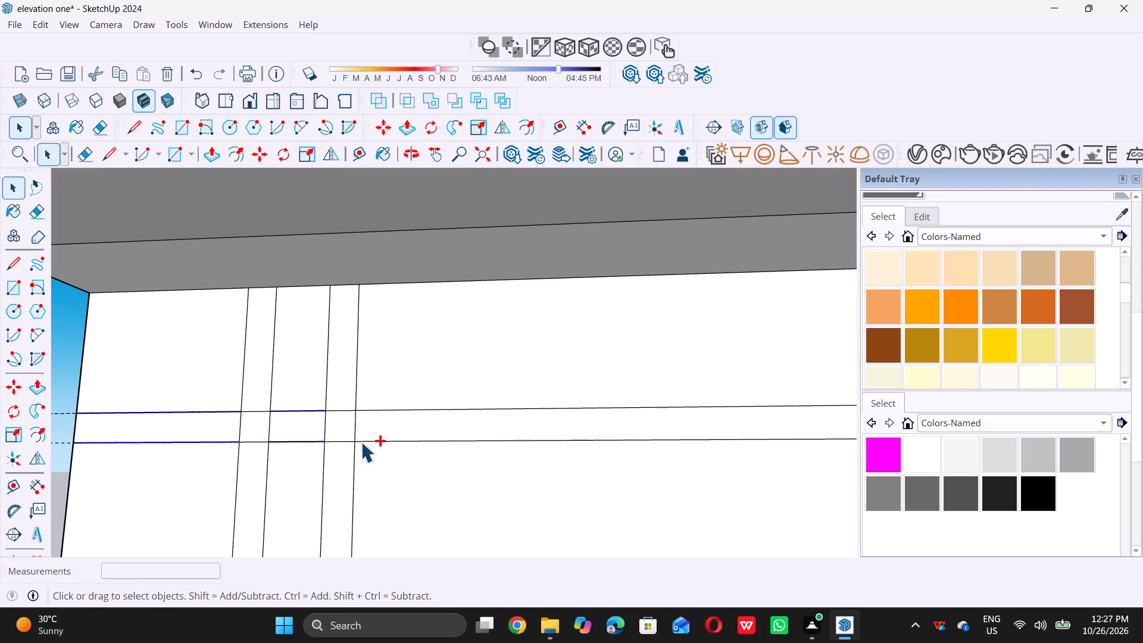
ctrl+click(361, 442)
ctrl+click(378, 411)
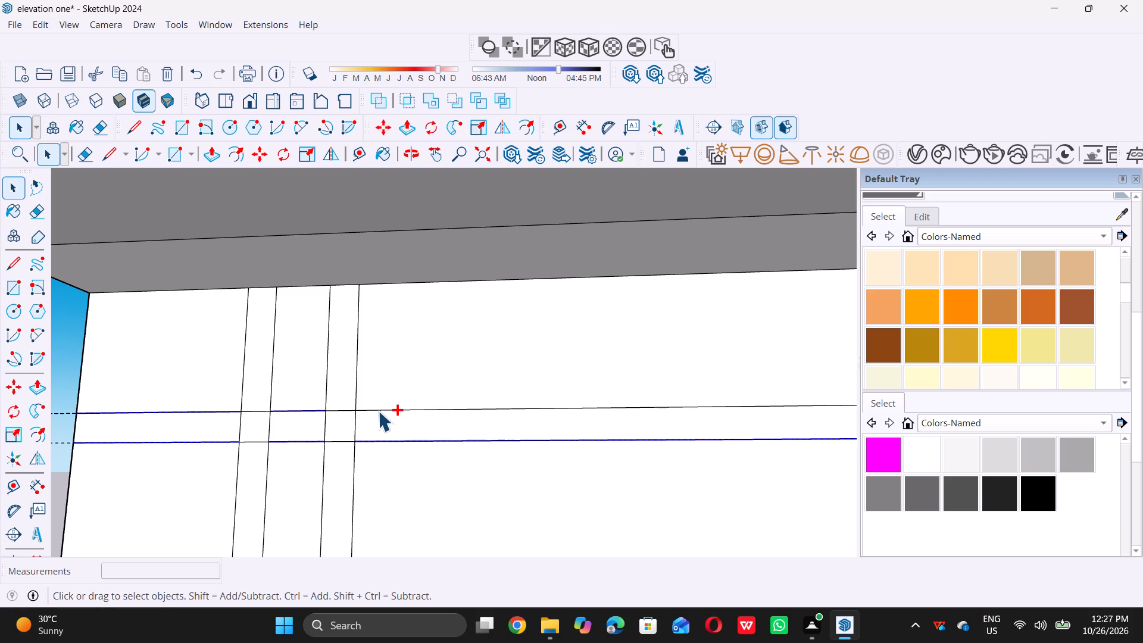
scroll(355, 432, down, 6)
scroll(205, 427, up, 6)
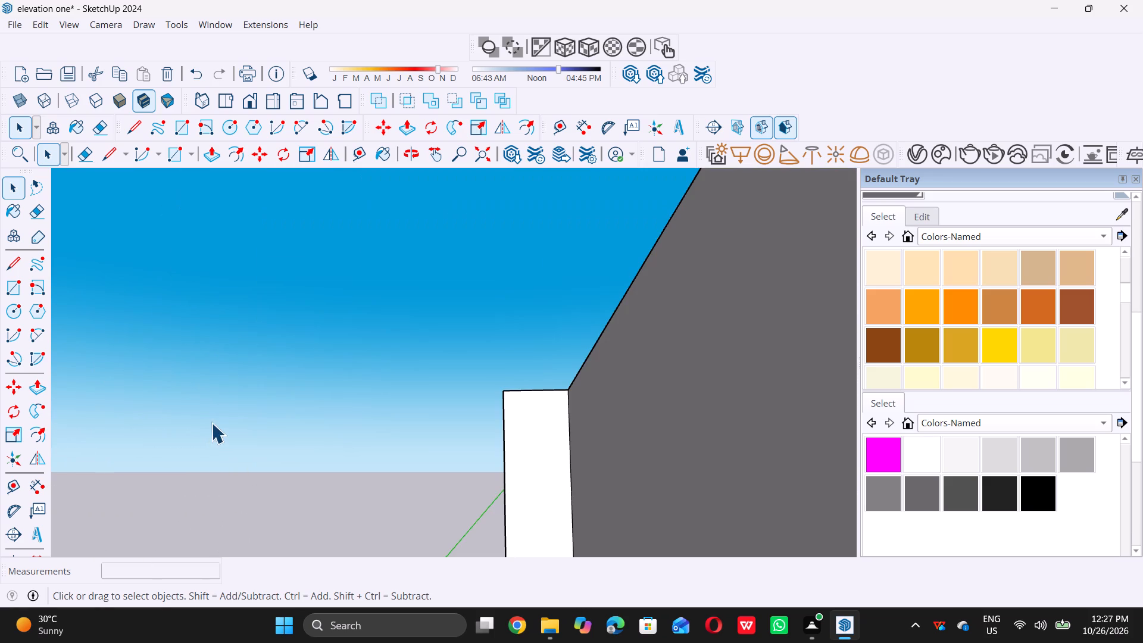
scroll(215, 434, down, 6)
key(m)
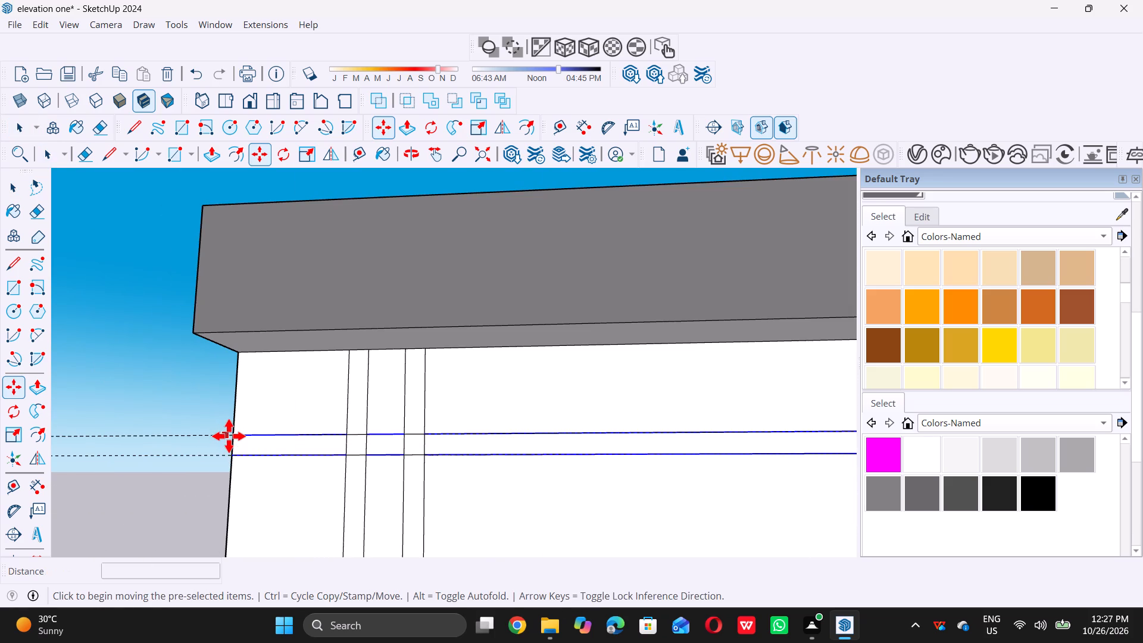
click(232, 436)
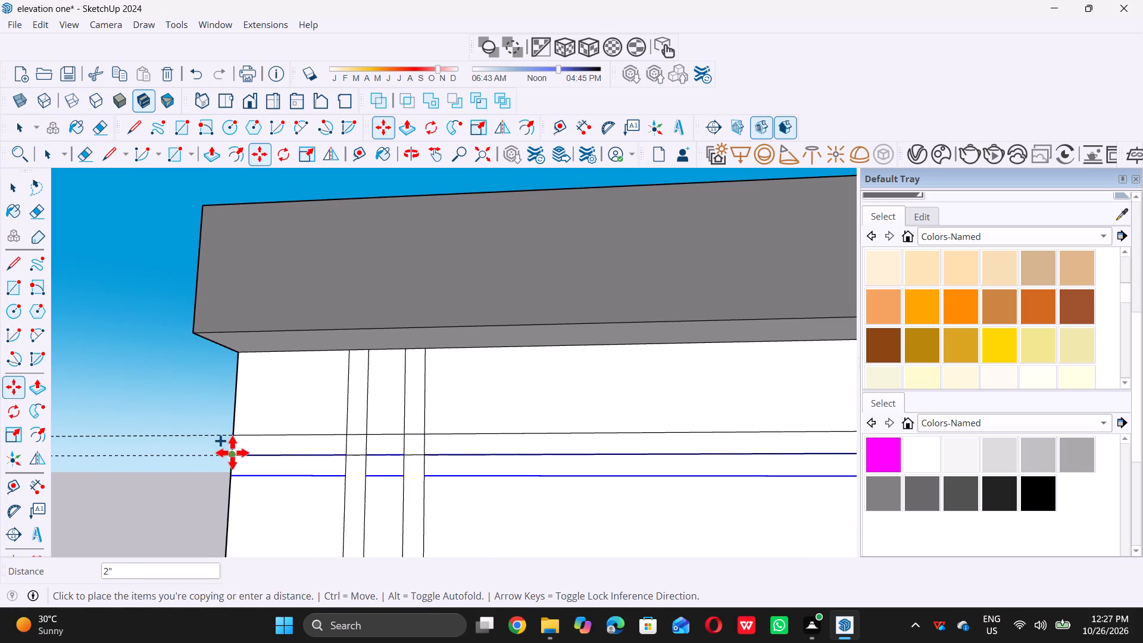
scroll(228, 467, up, 1)
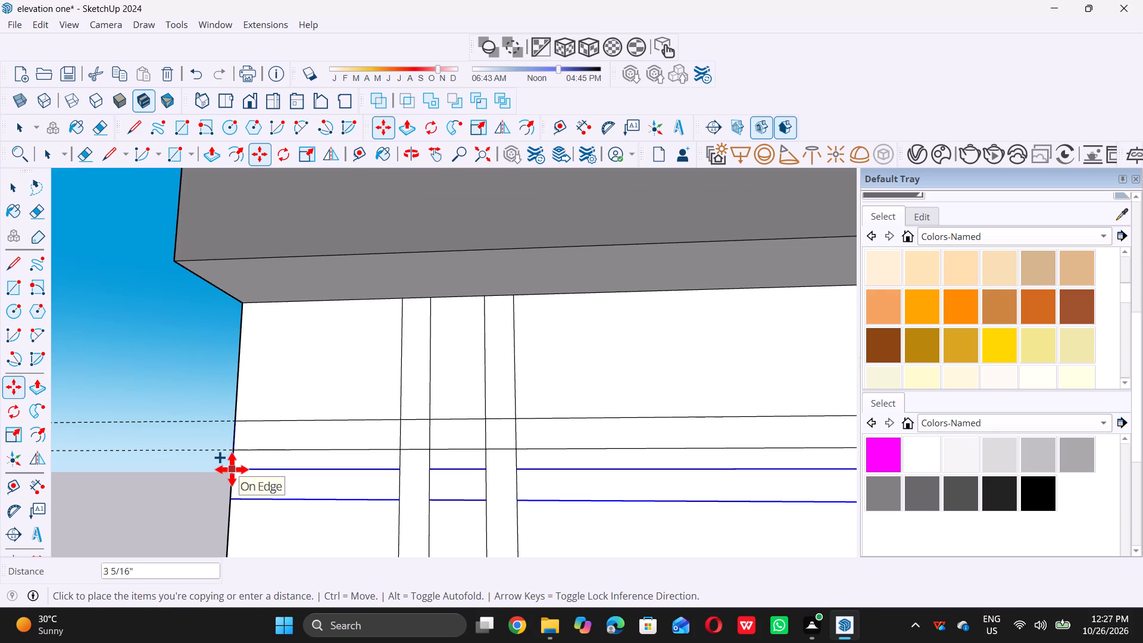
click(232, 469)
key(space)
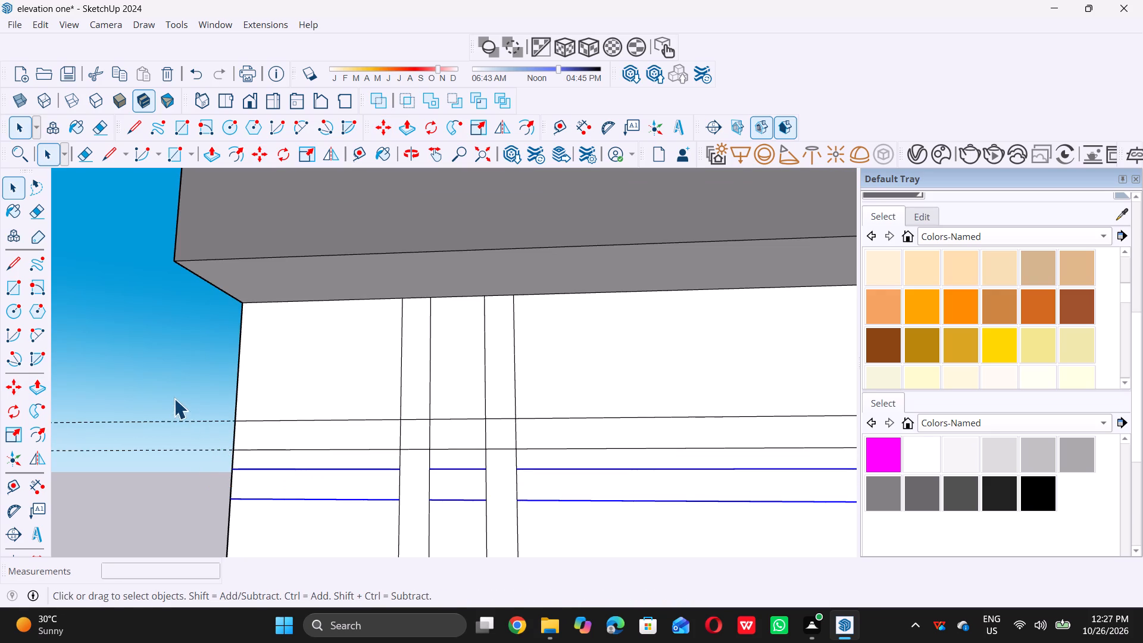
Delete all the guides in the model.
click(173, 398)
click(41, 26)
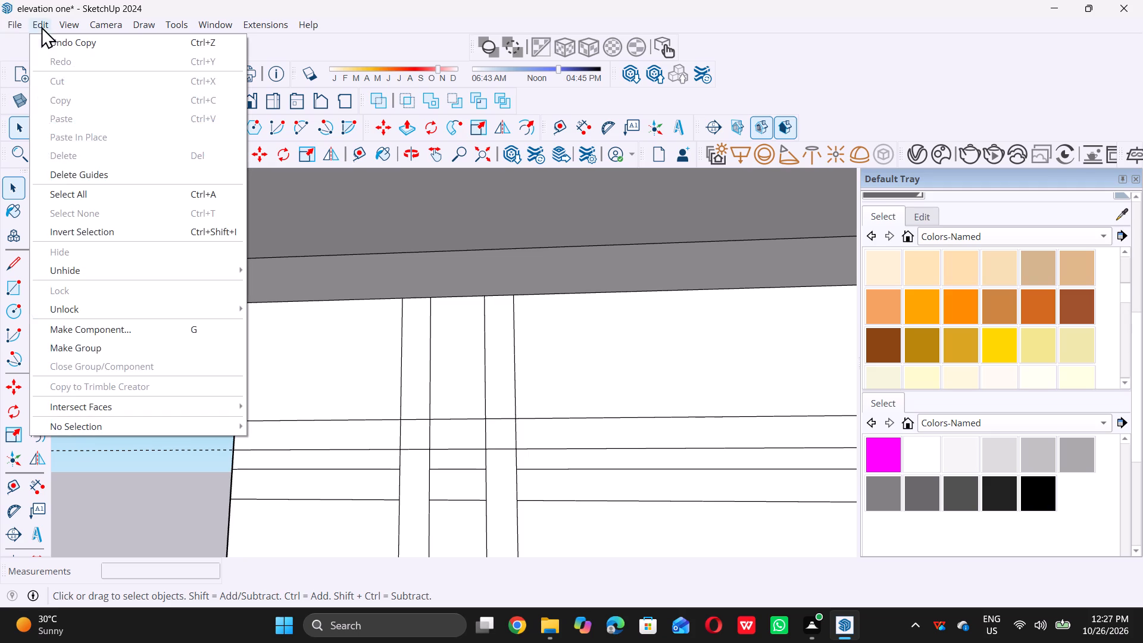
click(65, 171)
Erase the upper horizontal strip's top edge and dividing edges where it crosses the two vertical strips.
scroll(188, 324, down, 11)
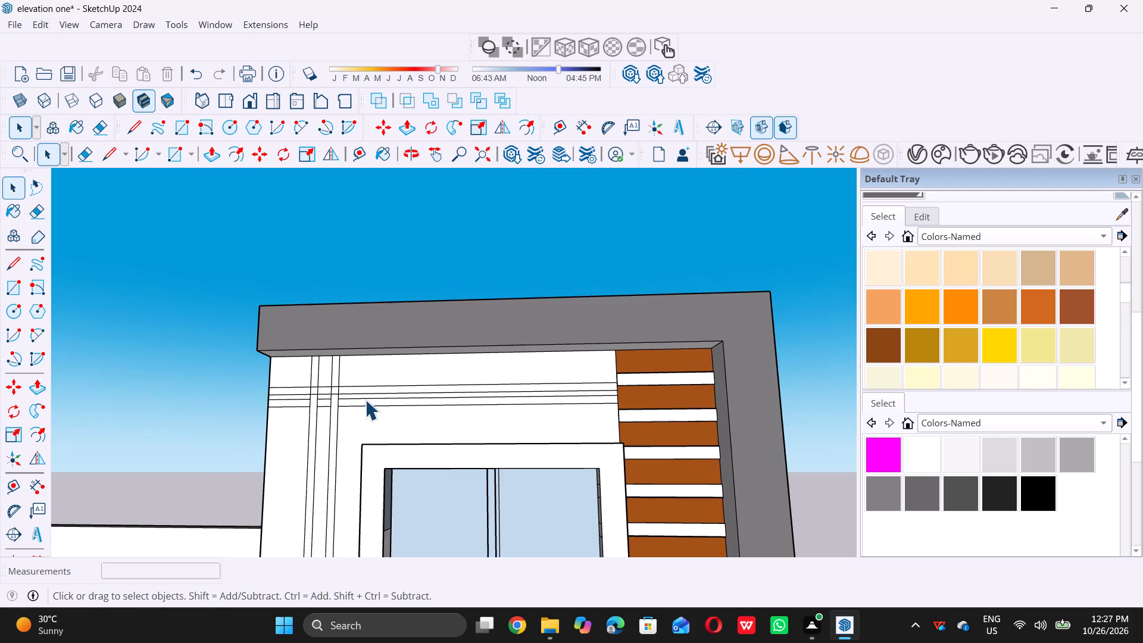
middle_drag(341, 420, 360, 450)
scroll(360, 445, down, 12)
scroll(356, 379, down, 5)
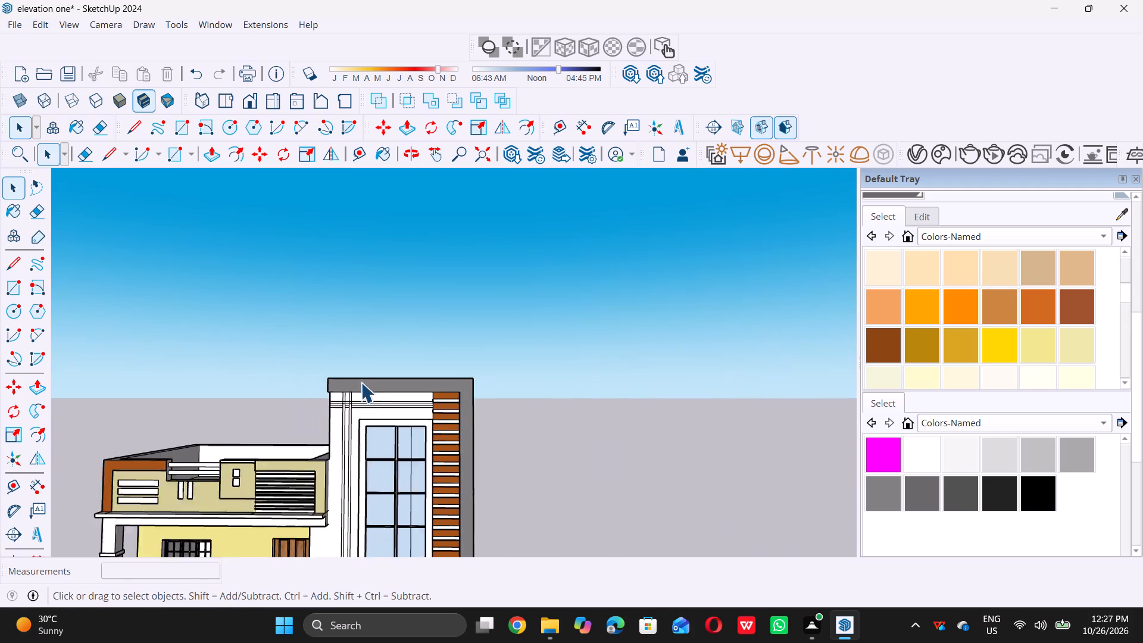
scroll(343, 374, down, 8)
scroll(324, 392, up, 4)
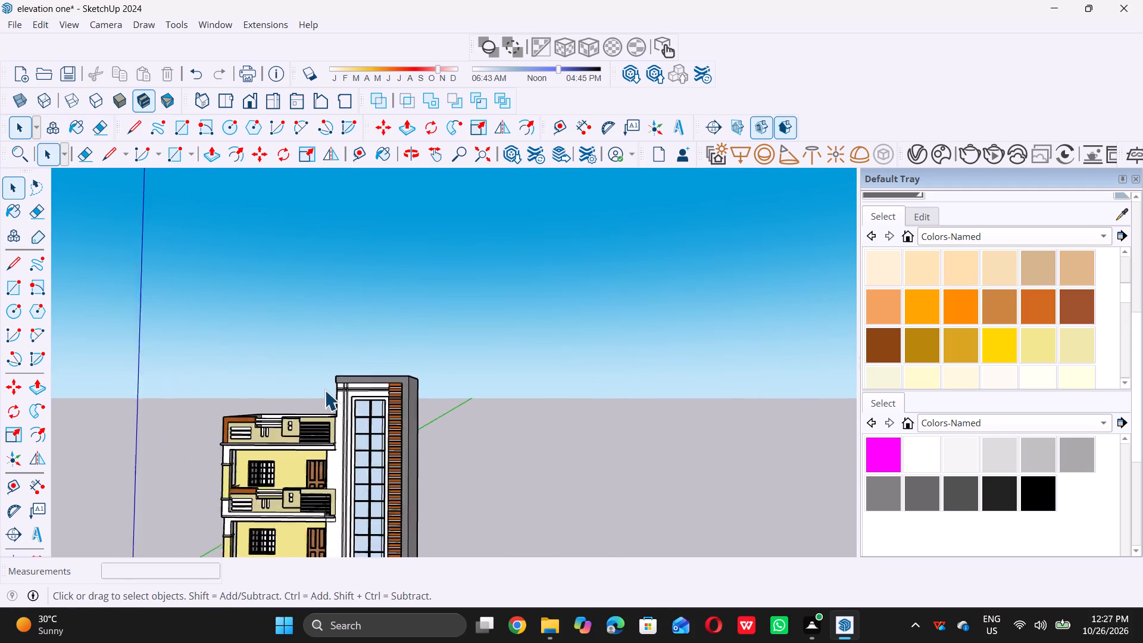
scroll(324, 390, up, 20)
scroll(324, 390, up, 5)
scroll(390, 416, up, 6)
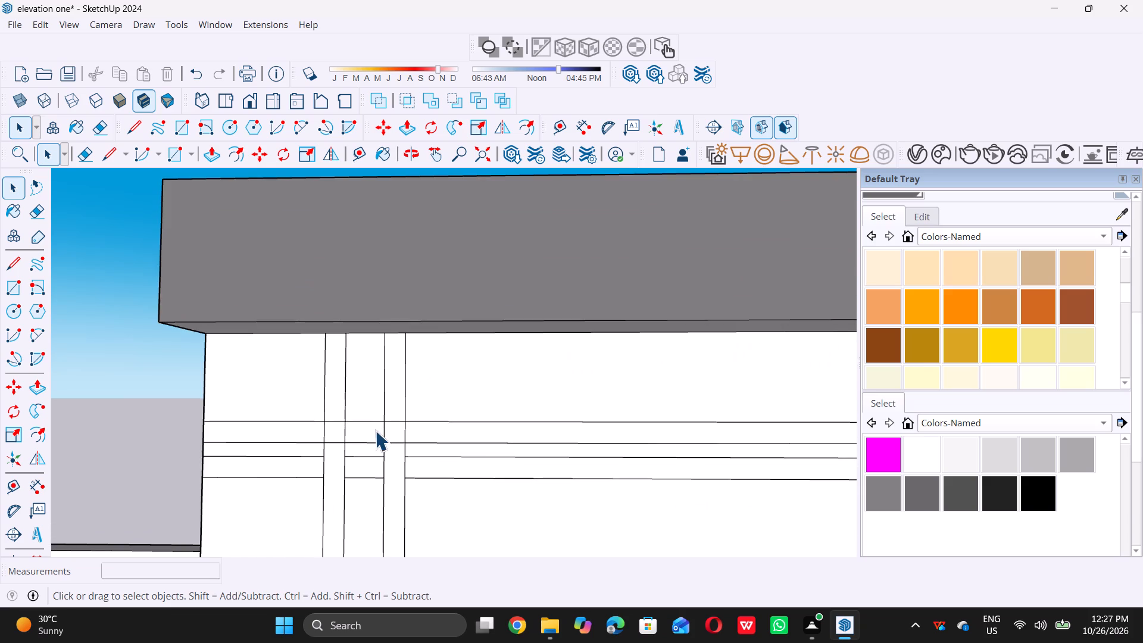
scroll(394, 425, up, 2)
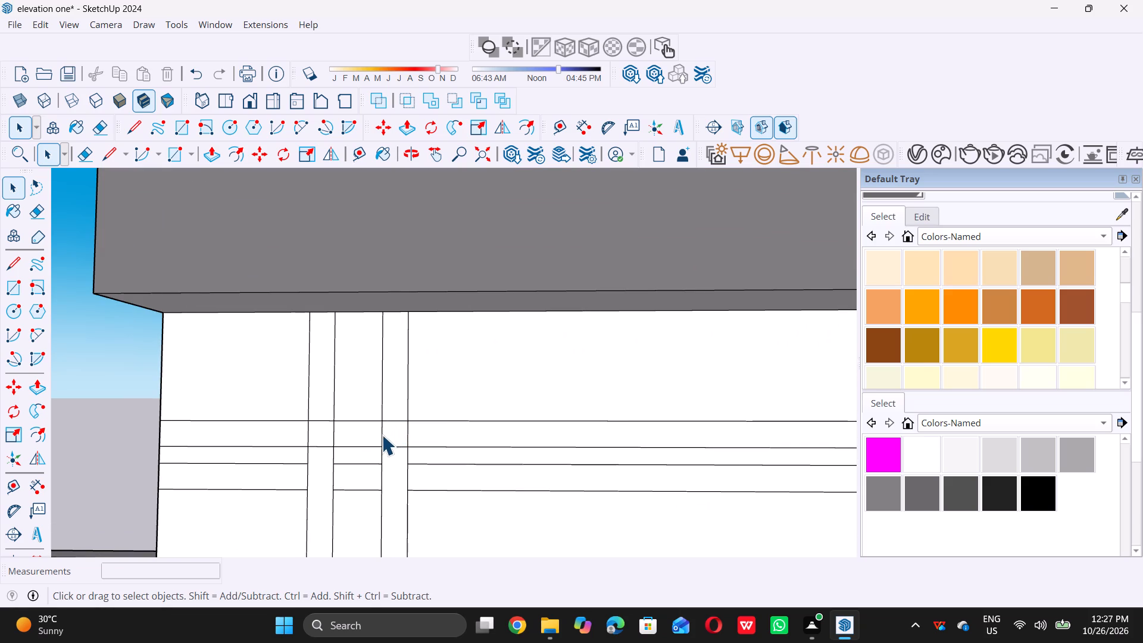
key(e)
scroll(317, 415, up, 4)
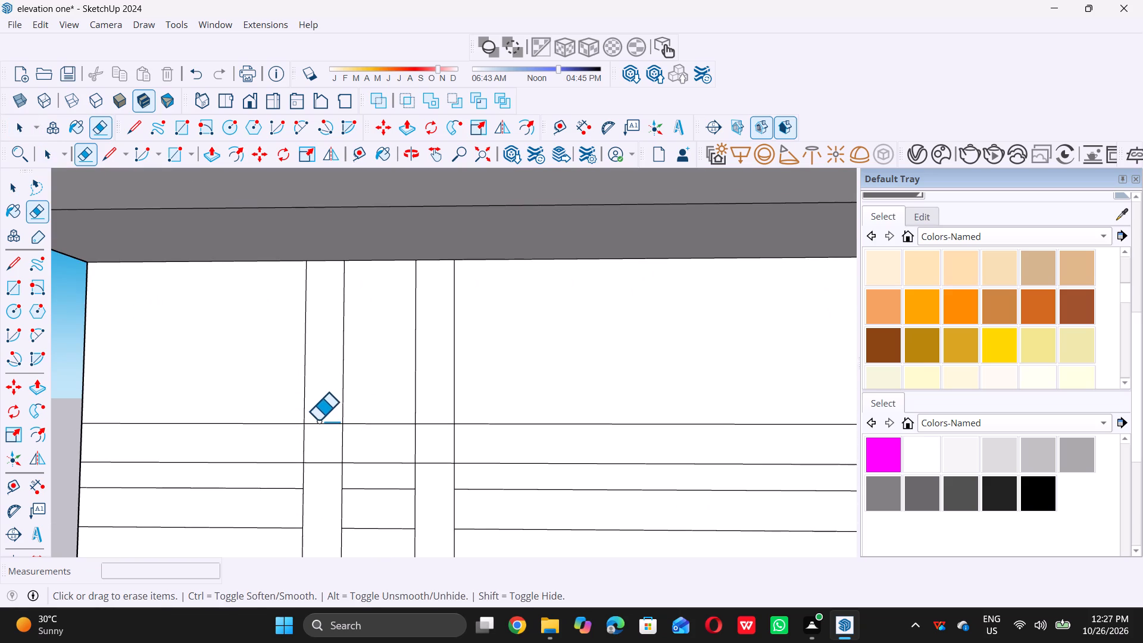
double_click(320, 423)
drag(296, 444, 403, 450)
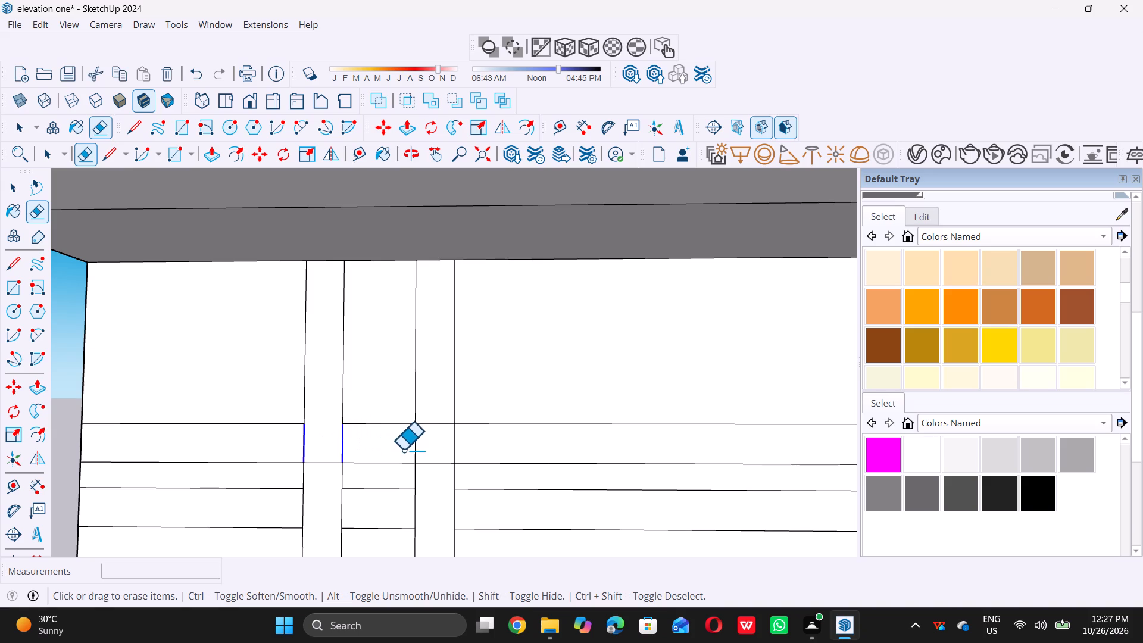
drag(403, 450, 479, 450)
click(435, 423)
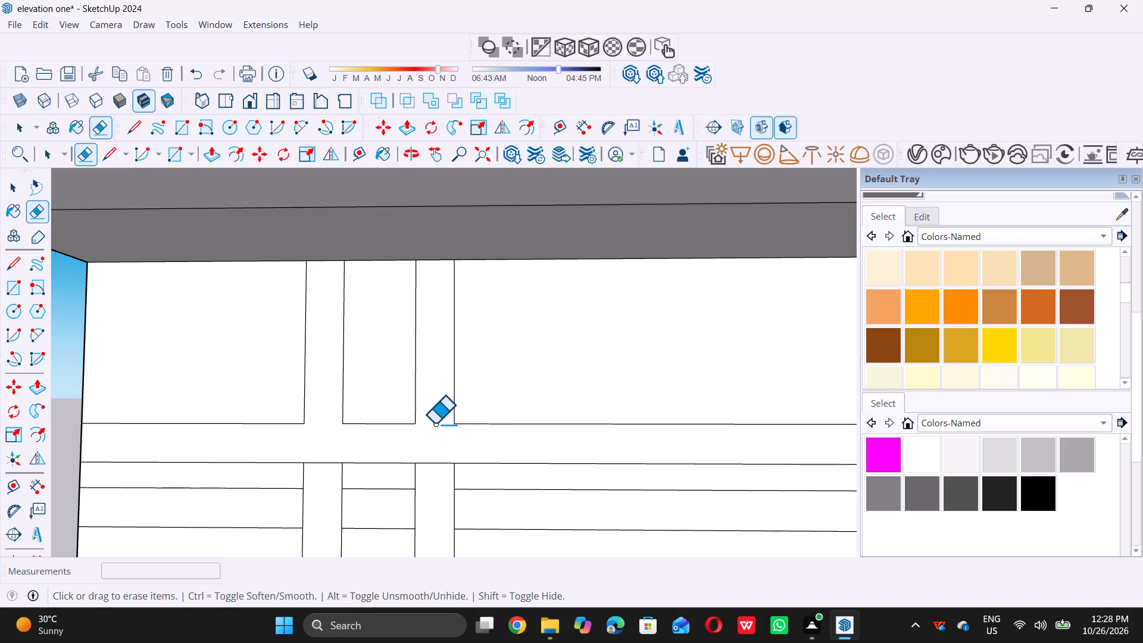
Erase the upper strip's bottom edge inside both vertical strips and the vertical edges crossing the lower horizontal strip.
scroll(423, 423, down, 5)
scroll(418, 447, up, 6)
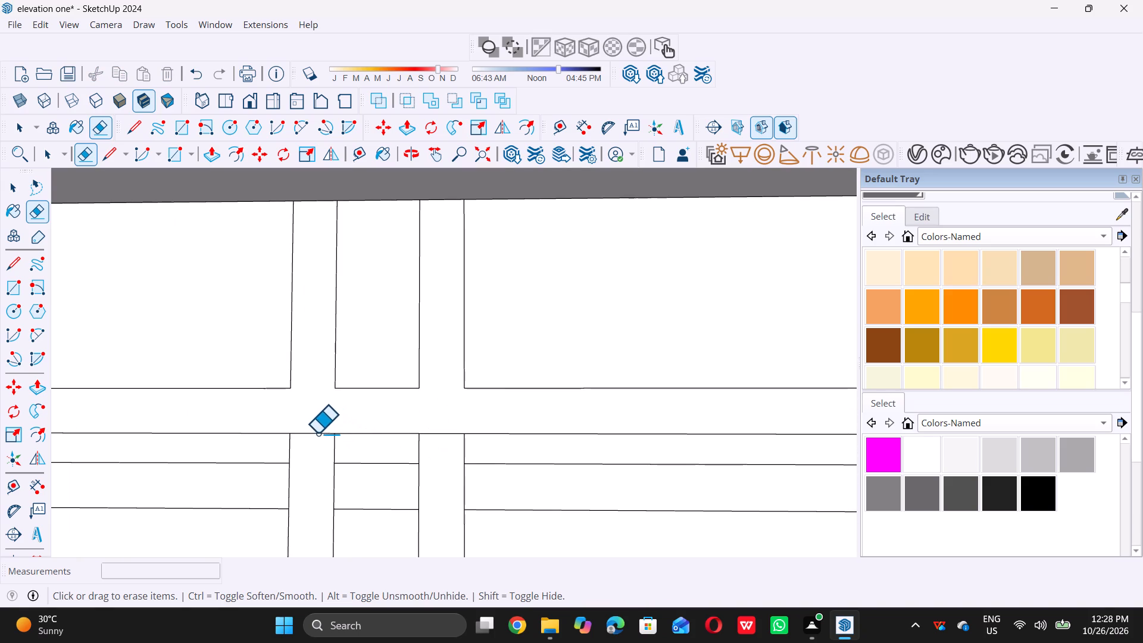
click(317, 433)
click(330, 478)
click(333, 483)
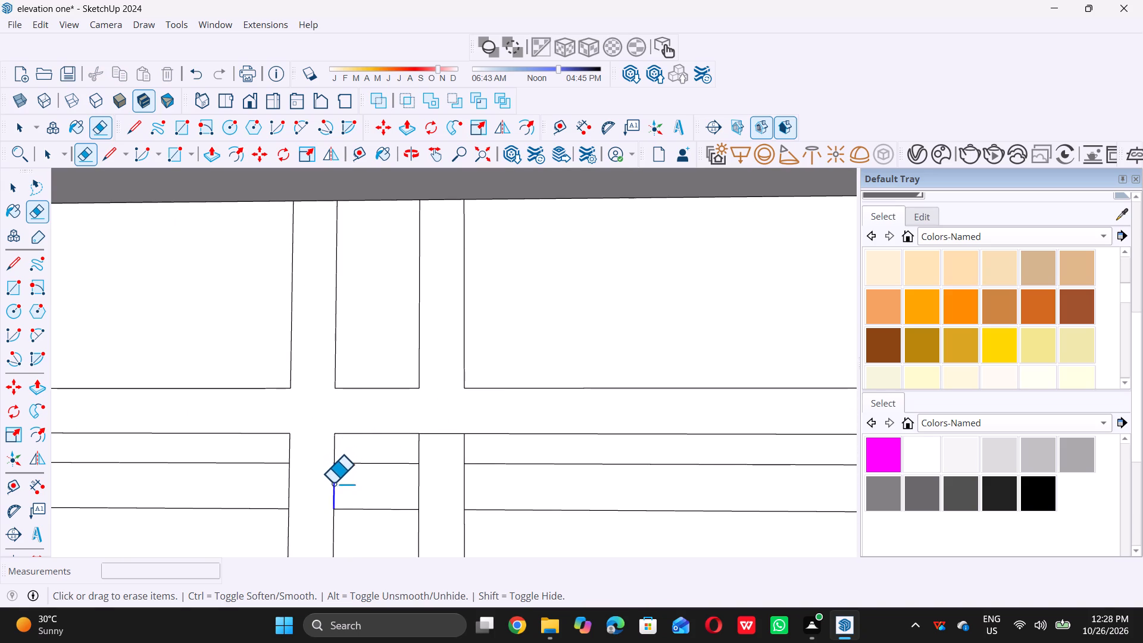
click(286, 491)
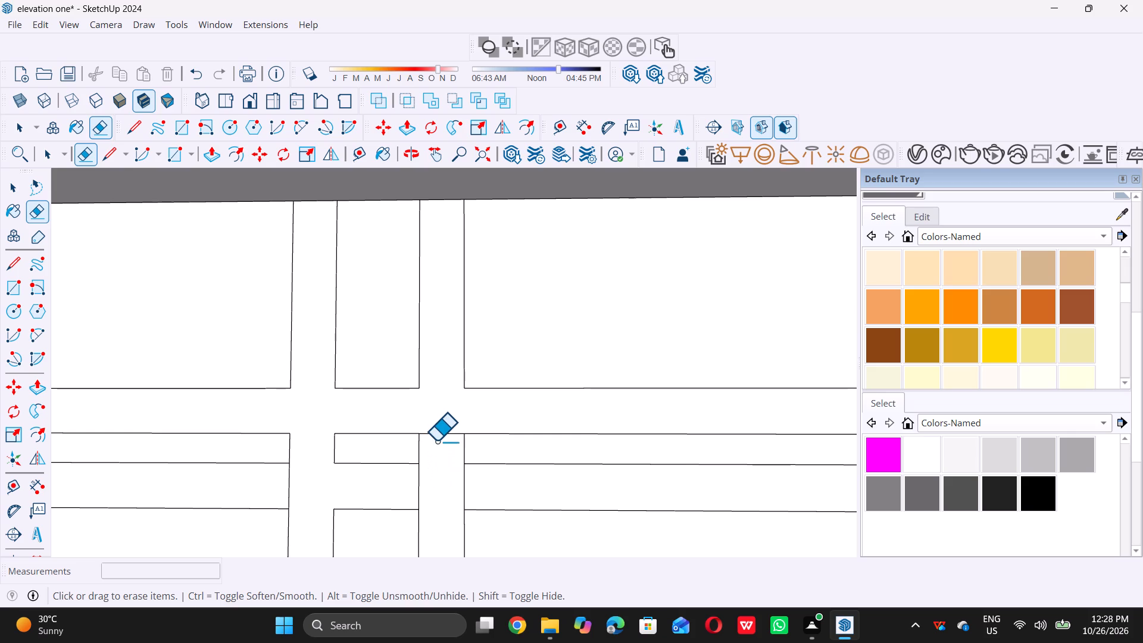
click(442, 433)
click(461, 487)
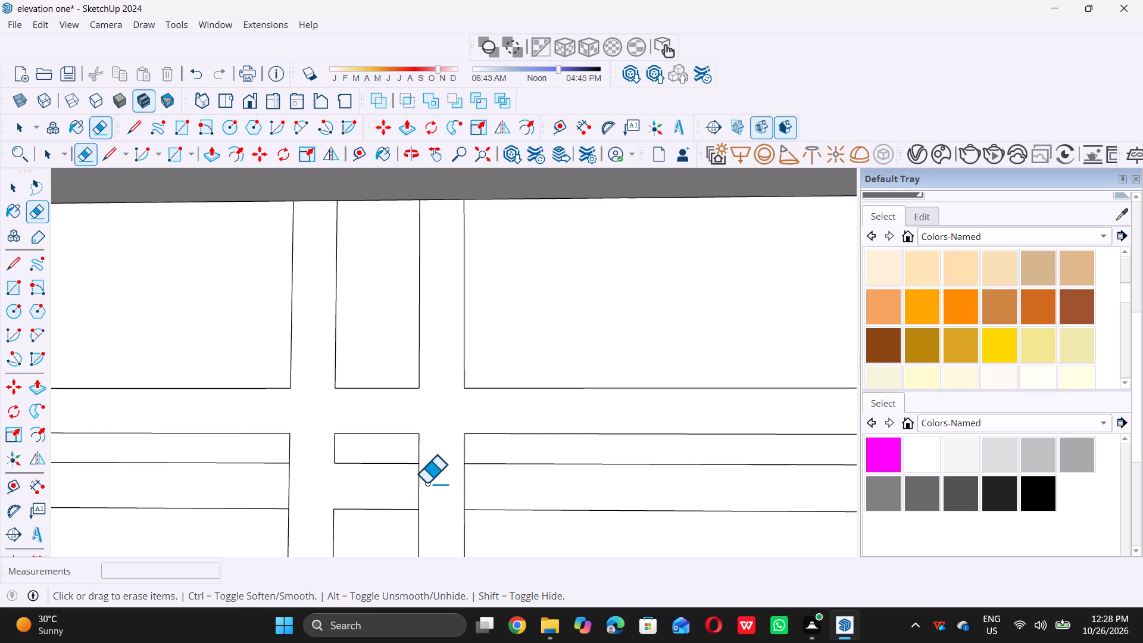
click(419, 488)
click(461, 486)
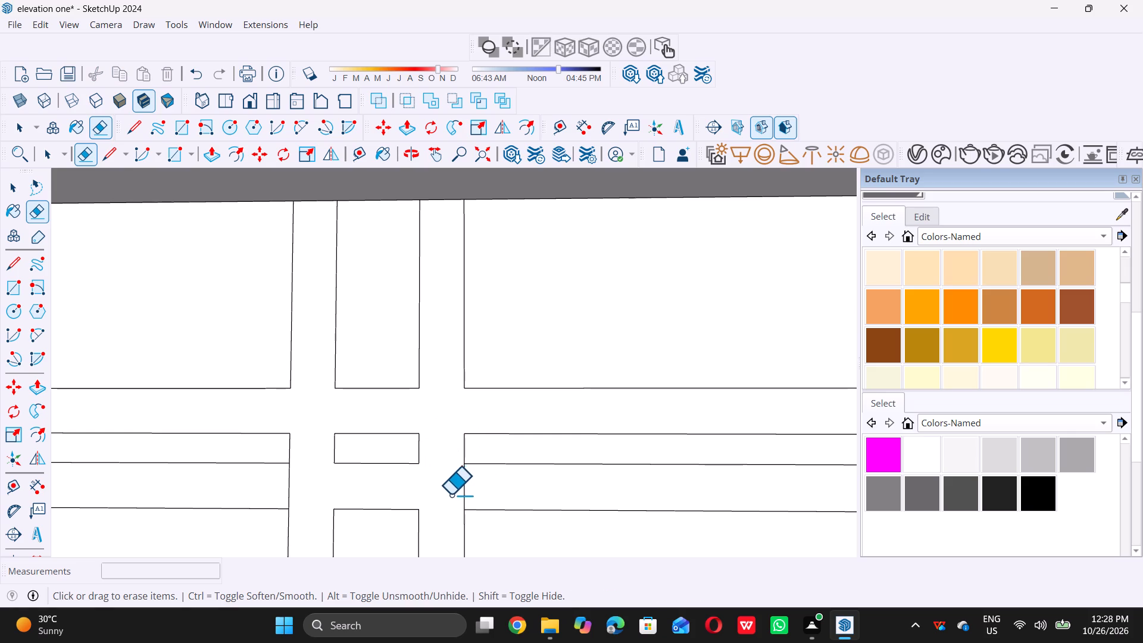
click(462, 489)
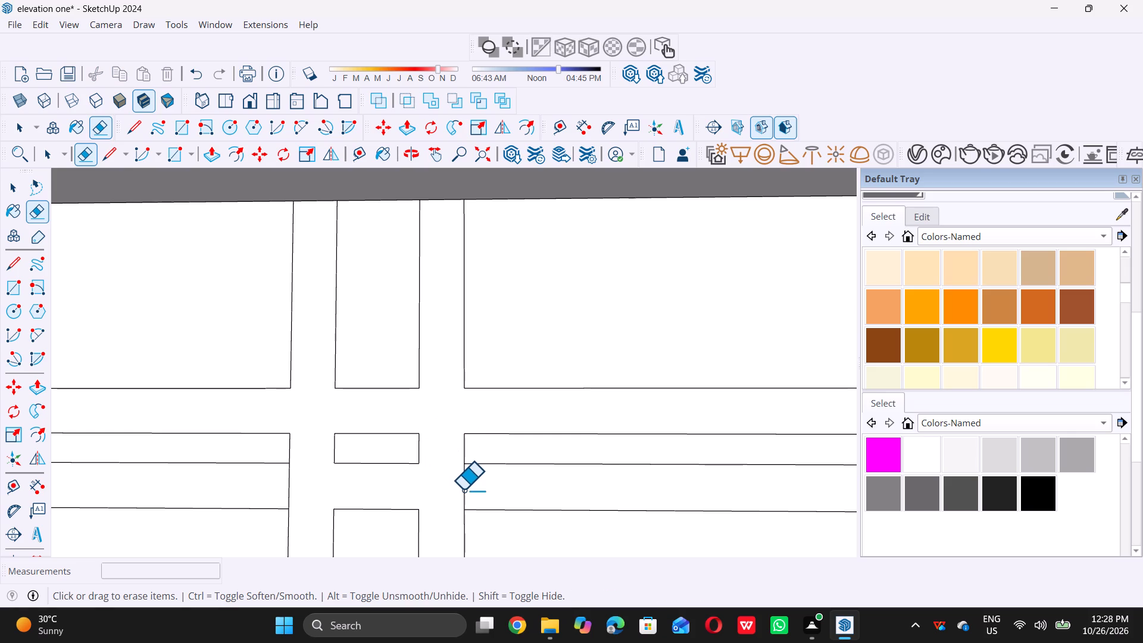
click(463, 489)
scroll(447, 495, down, 6)
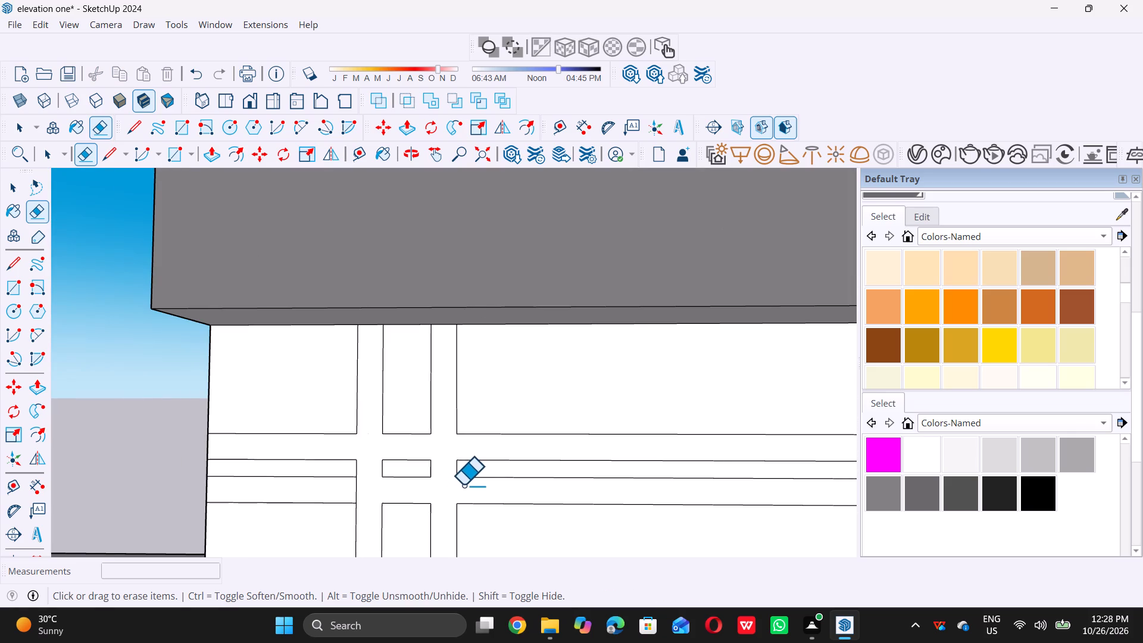
key(space)
Push/Pull the merged face of the crossing strips outward 0.5" from the tall block's front wall.
scroll(424, 491, down, 12)
middle_drag(359, 454, 433, 488)
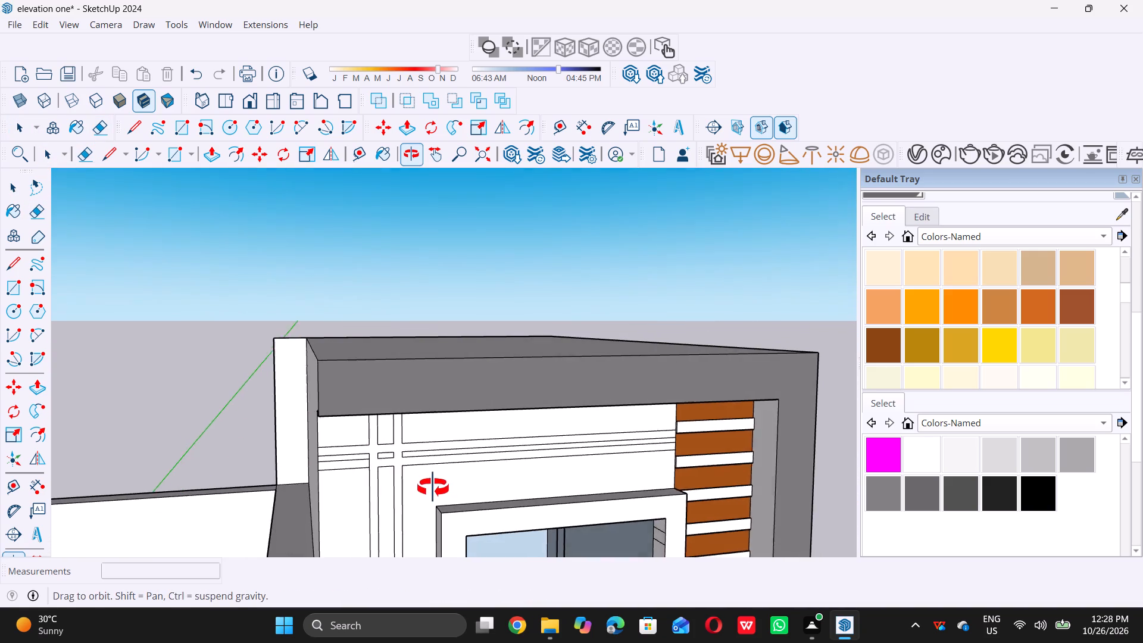
middle_drag(433, 488, 434, 488)
middle_drag(396, 469, 417, 473)
scroll(392, 461, up, 6)
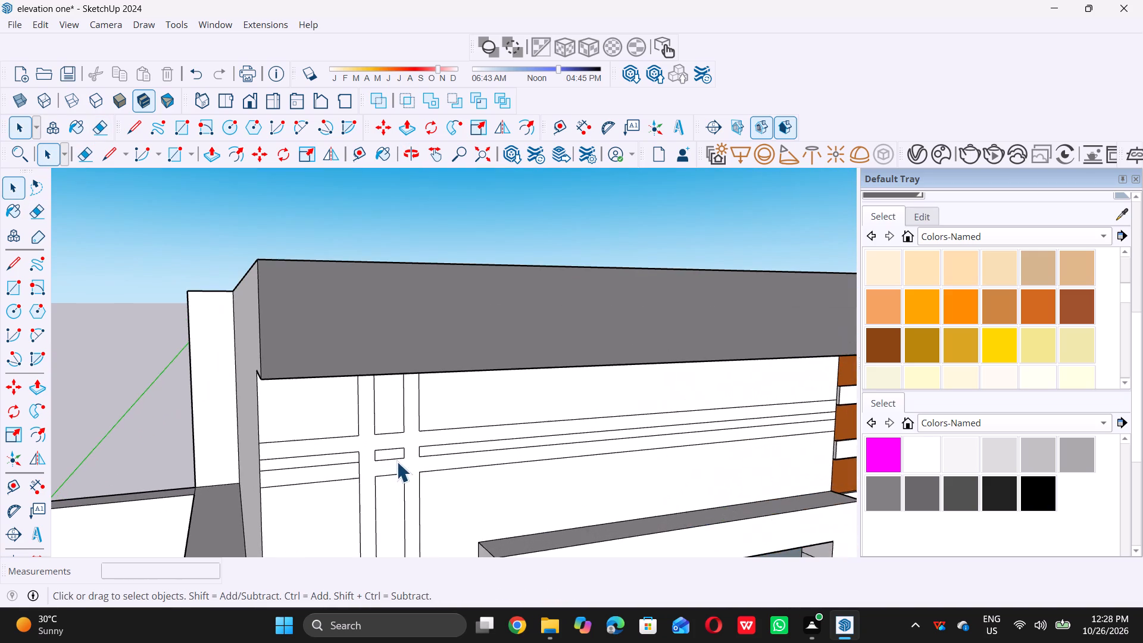
scroll(404, 455, up, 6)
scroll(334, 442, up, 5)
click(338, 436)
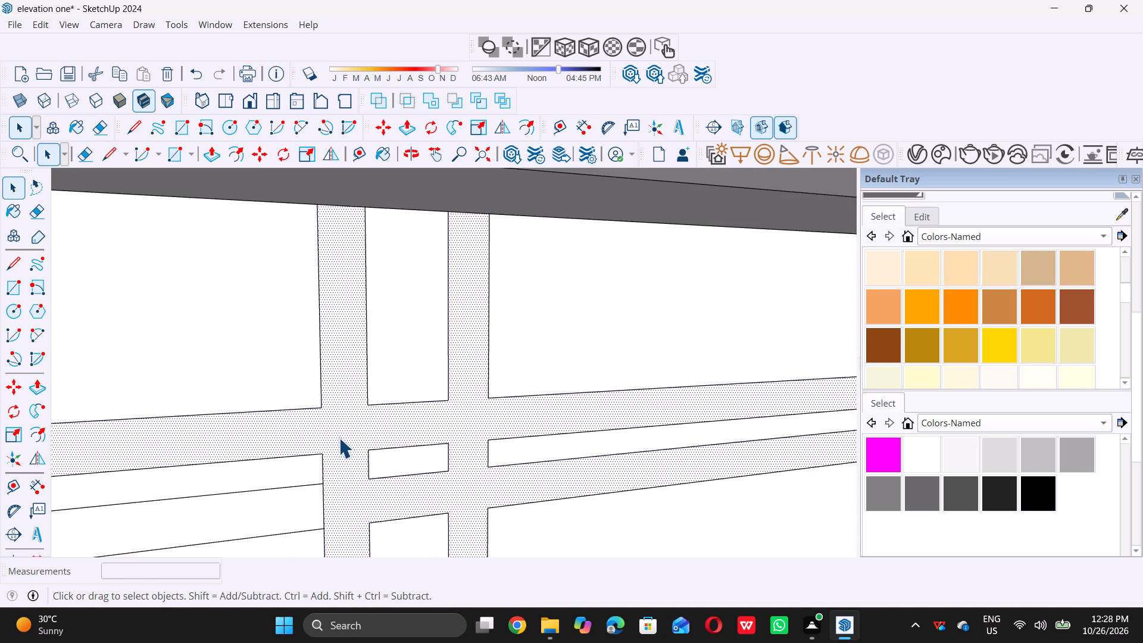
key(p)
click(339, 436)
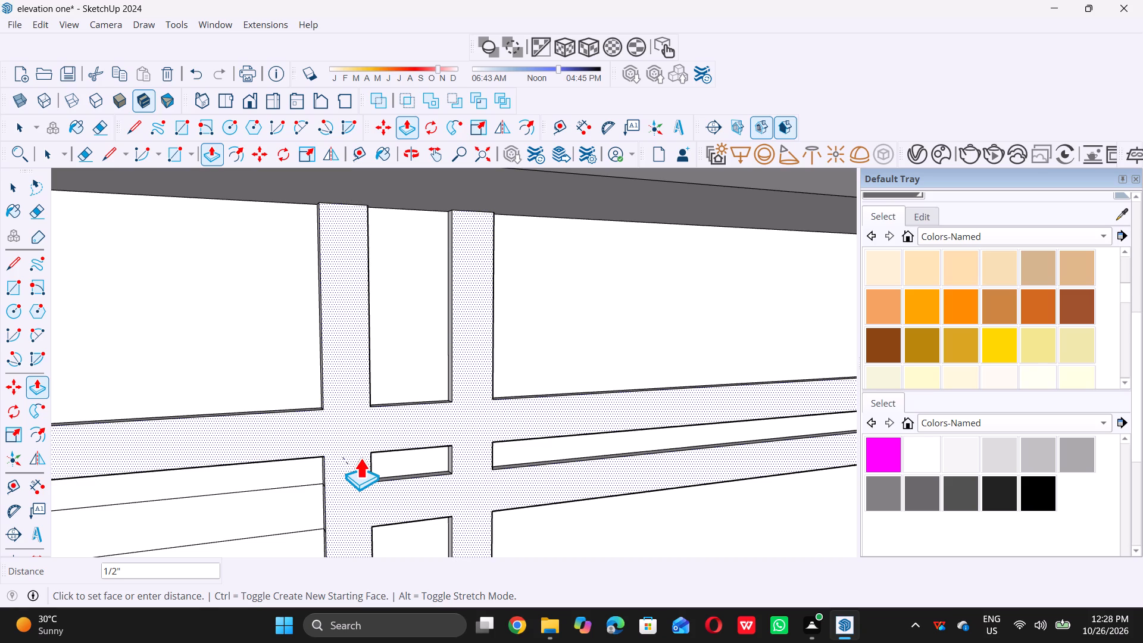
text(0.5)
key(shift+quotedbl)
key(Return)
key(space)
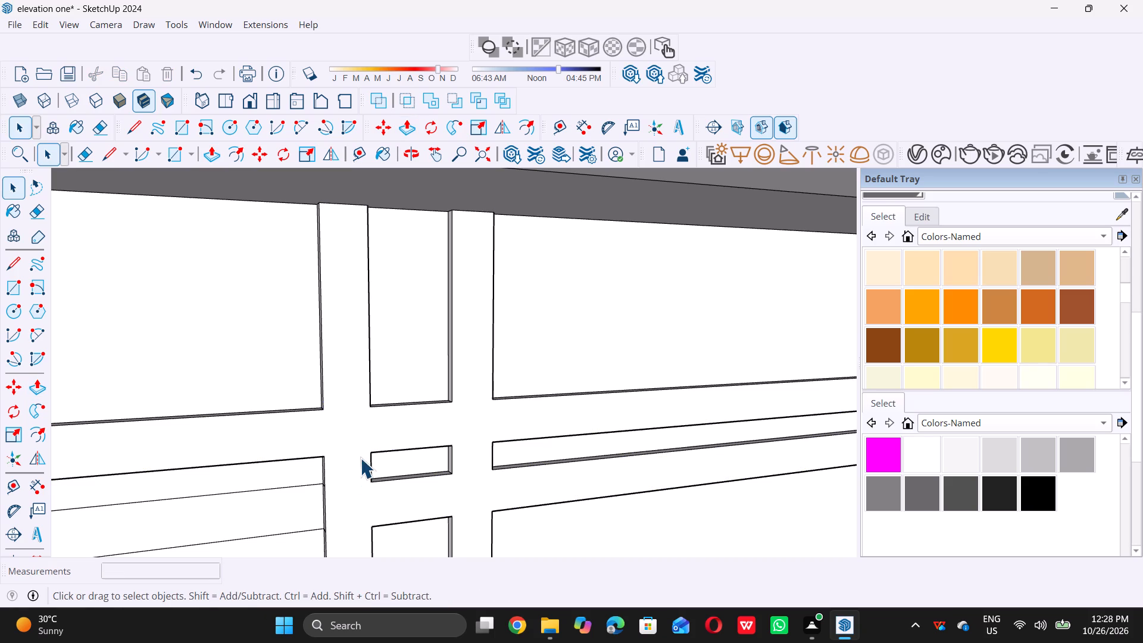
Examine the raised strips on the tall block and the whole house front.
scroll(390, 430, down, 17)
scroll(426, 362, down, 6)
middle_drag(643, 372, 636, 369)
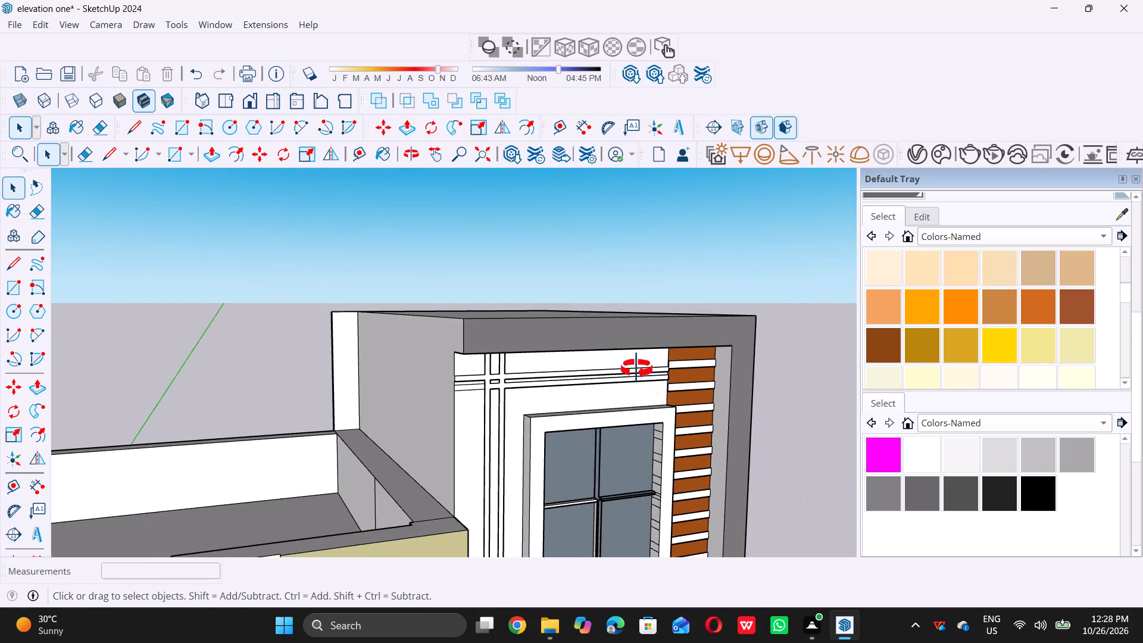
middle_drag(636, 369, 525, 355)
scroll(483, 364, down, 11)
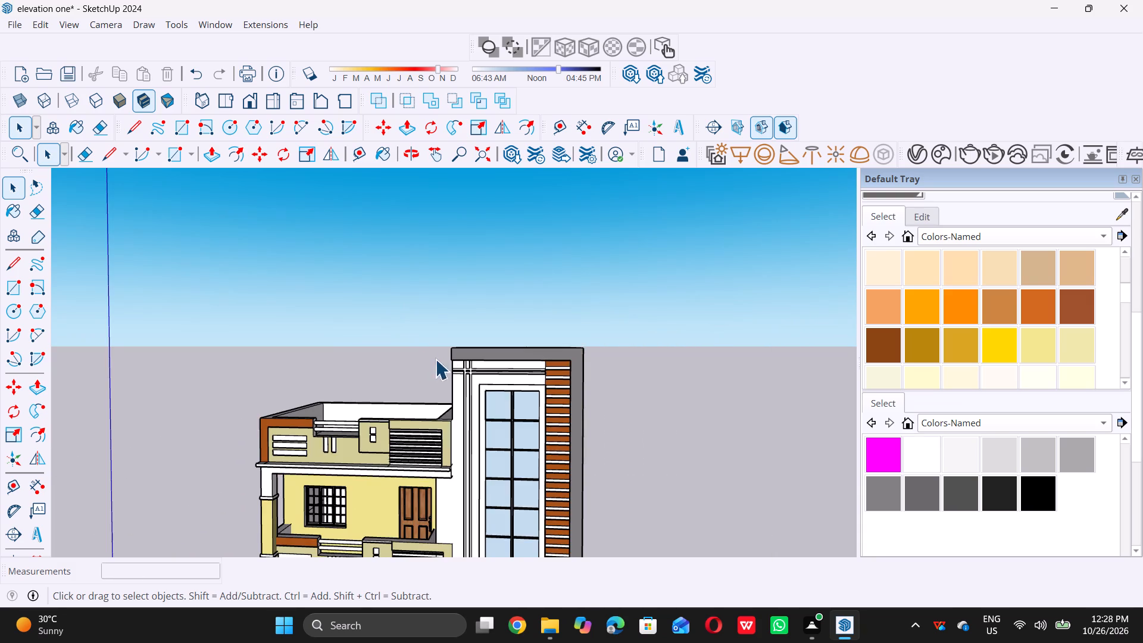
scroll(448, 372, down, 12)
middle_drag(483, 422, 482, 377)
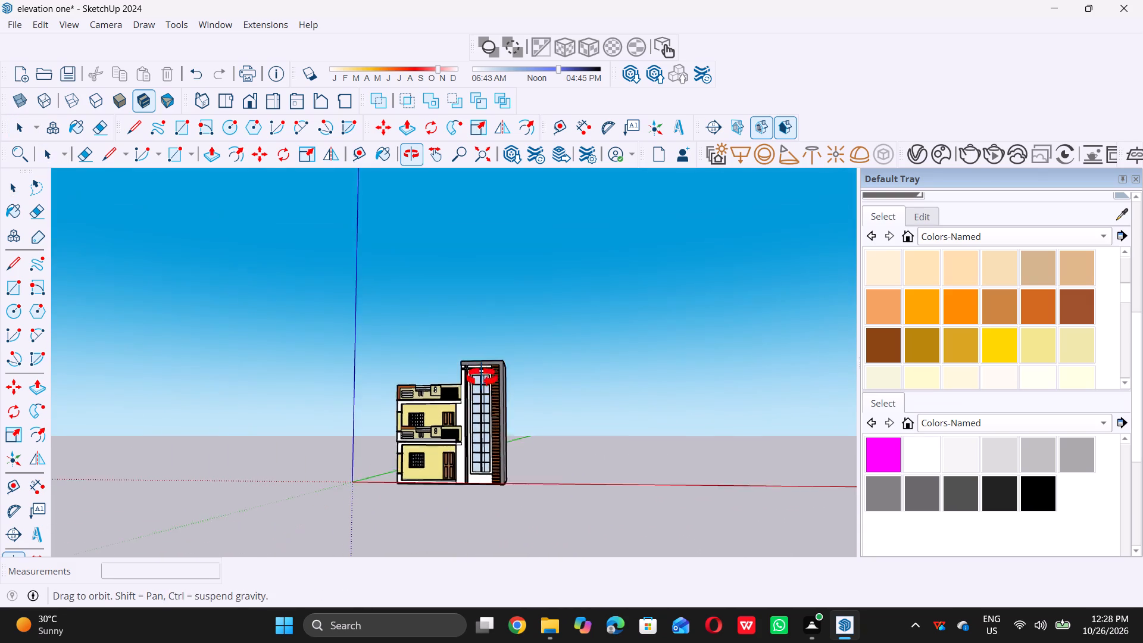
Examine the raised strips at the top of the tall block and the whole house front.
middle_drag(482, 377, 479, 365)
scroll(480, 367, up, 19)
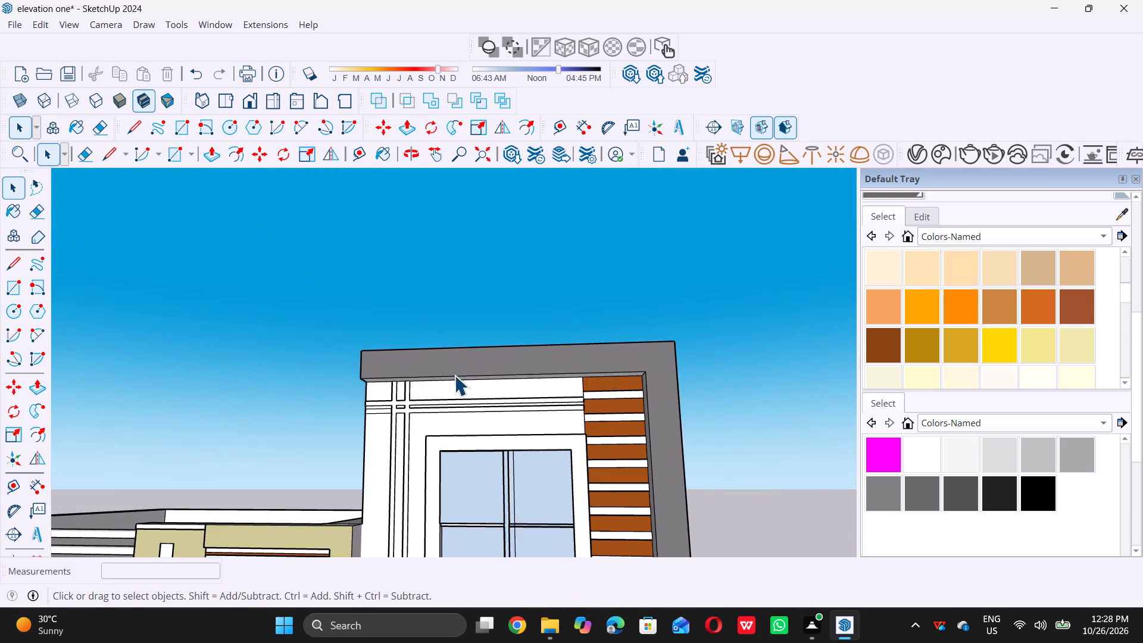
scroll(452, 377, up, 6)
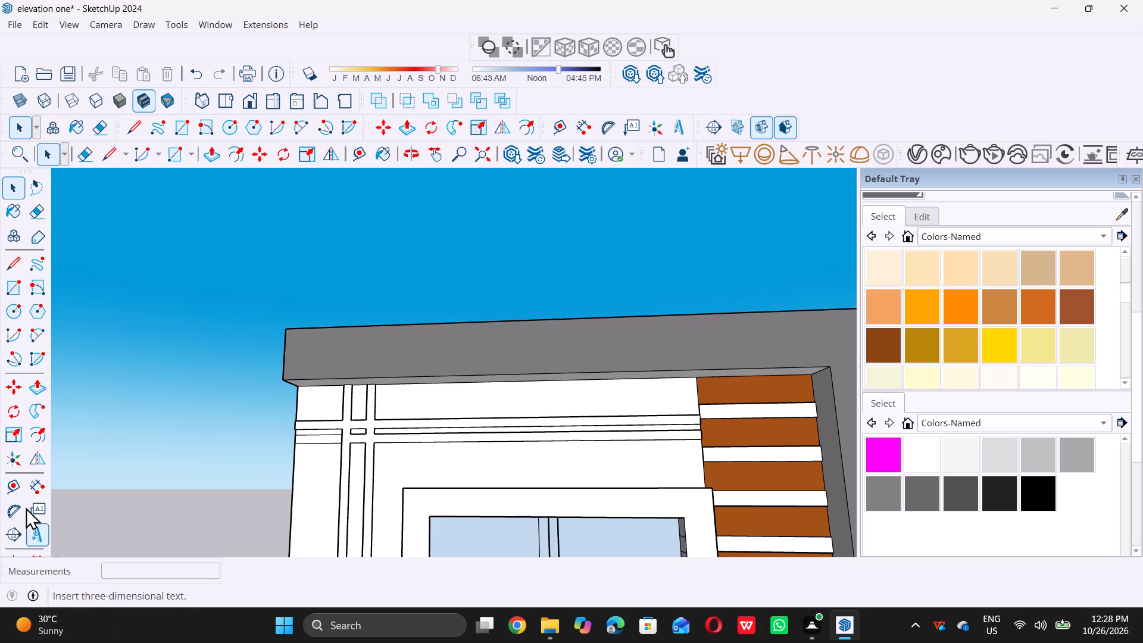
scroll(29, 499, down, 7)
scroll(388, 336, down, 13)
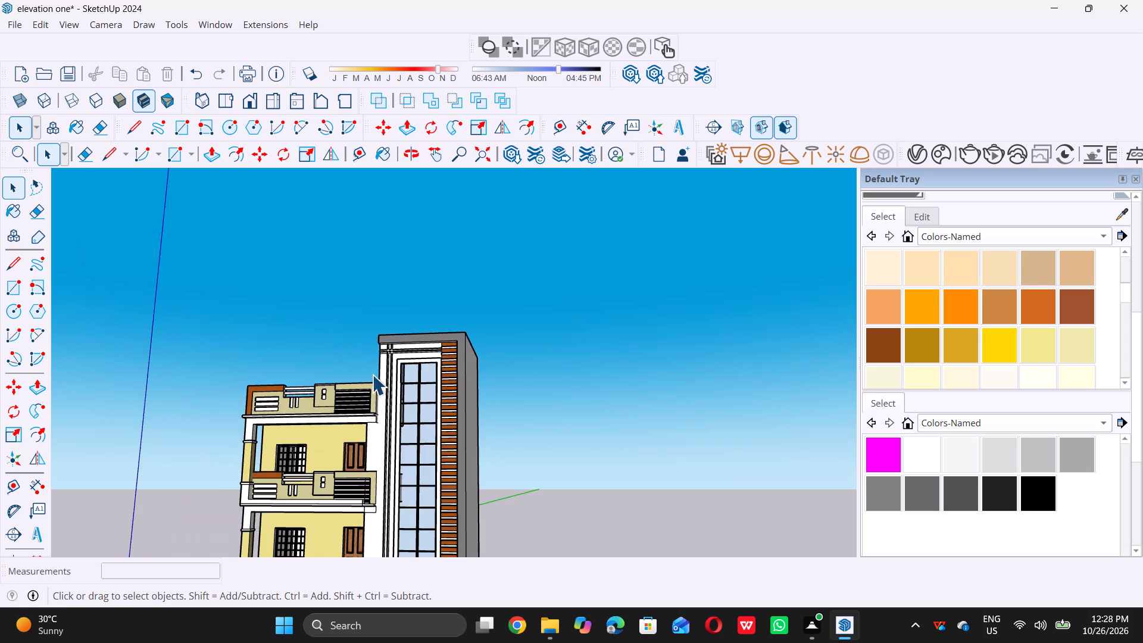
scroll(372, 342, down, 7)
middle_drag(373, 343, 405, 376)
scroll(404, 377, up, 3)
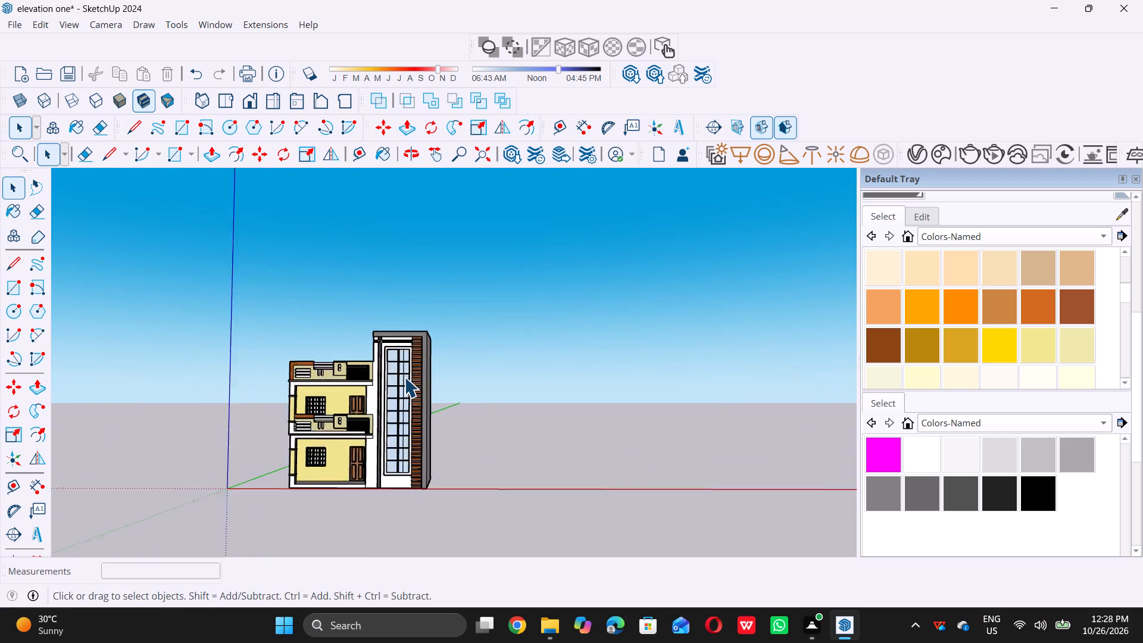
scroll(404, 377, up, 4)
scroll(373, 384, down, 3)
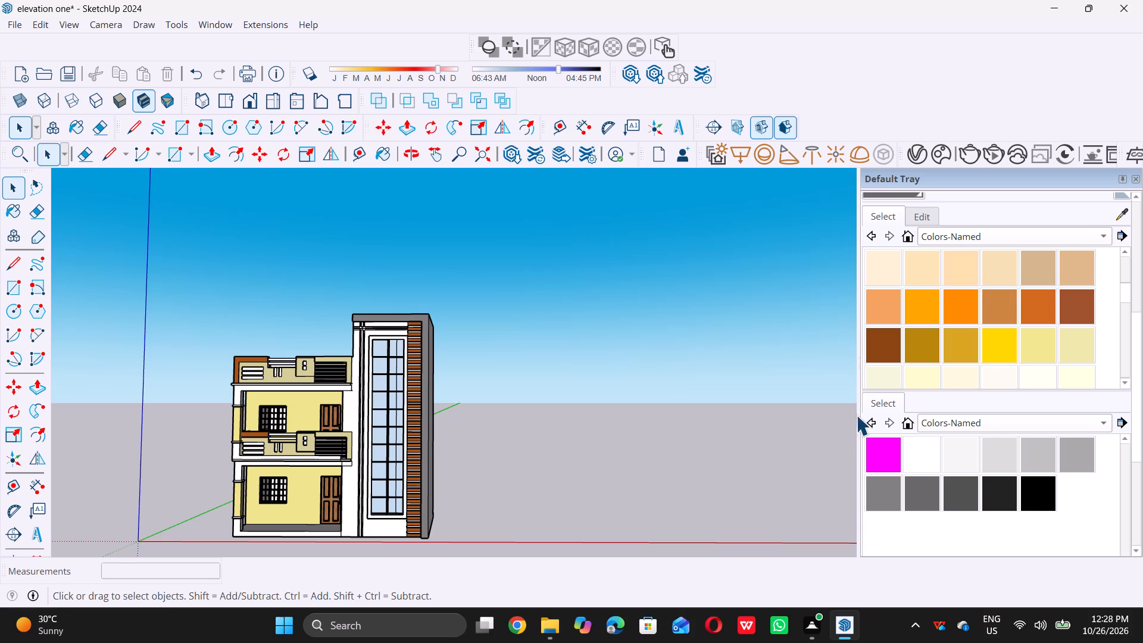
Paint the tall block's front wall beside the vertical strips and around the glazed panel with the khaki In Model colour.
scroll(939, 302, up, 5)
click(908, 230)
middle_click(908, 230)
click(908, 230)
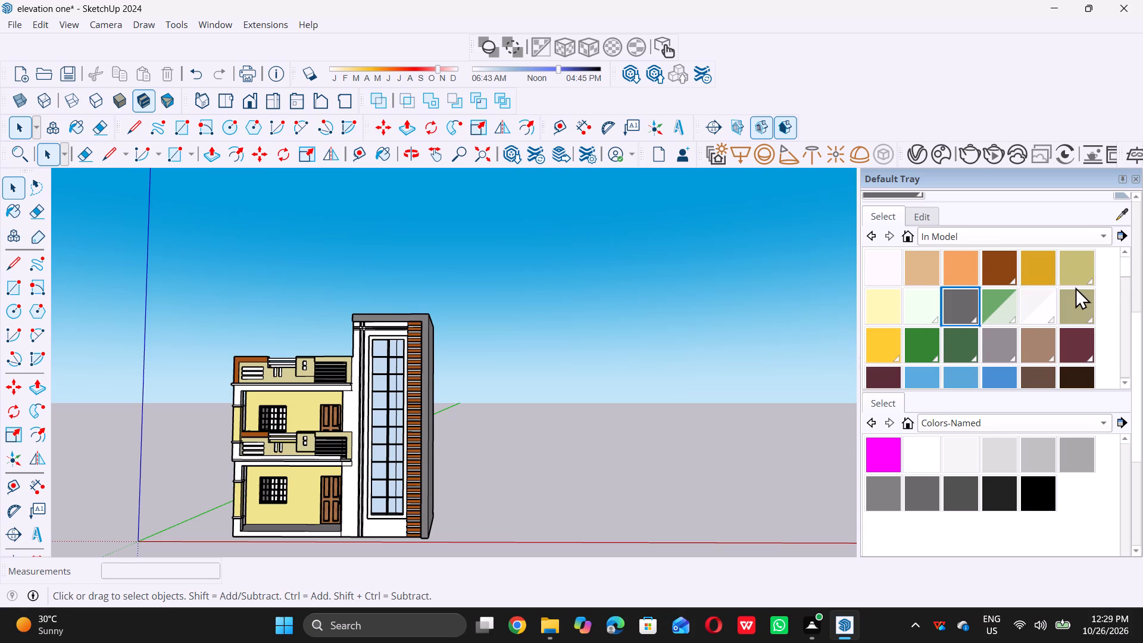
click(1076, 271)
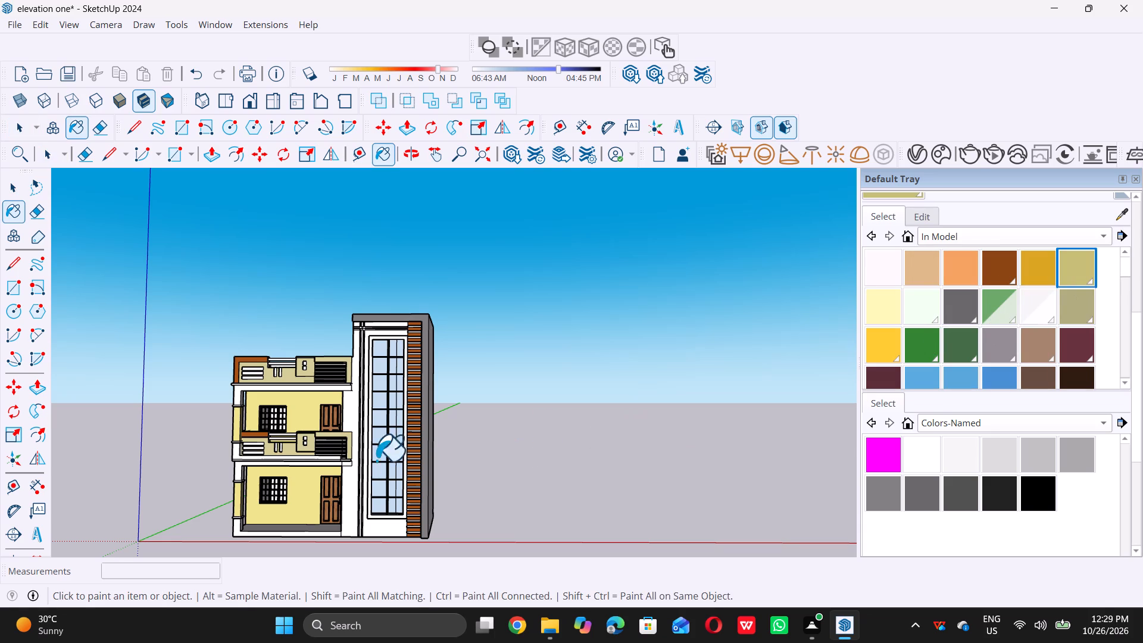
scroll(345, 445, up, 9)
click(342, 399)
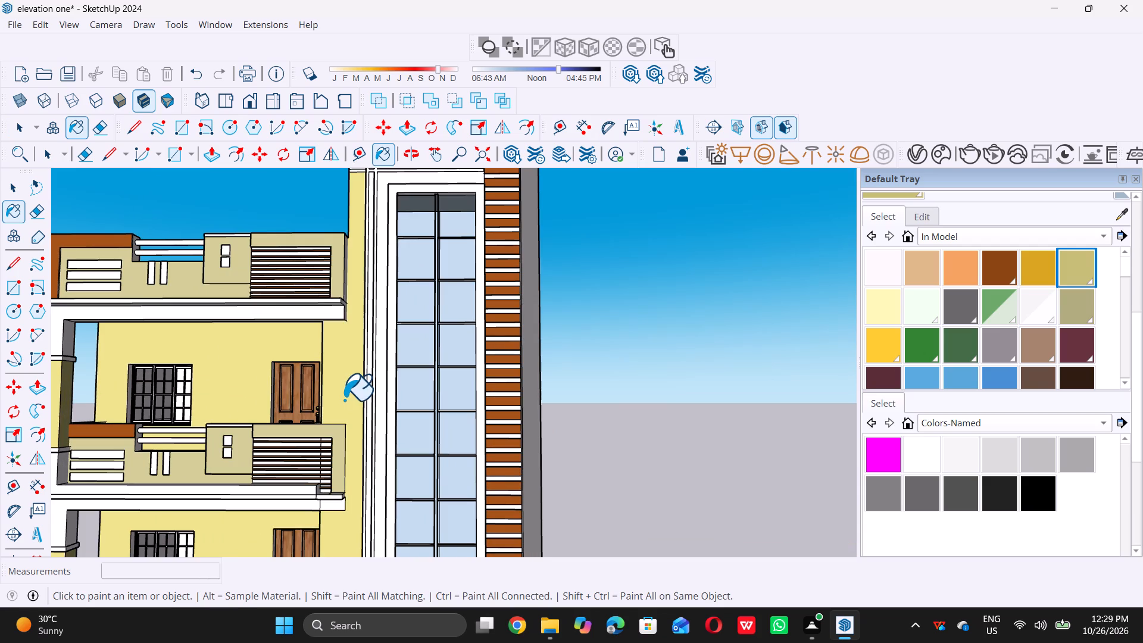
scroll(344, 399, down, 7)
scroll(377, 548, up, 6)
click(390, 530)
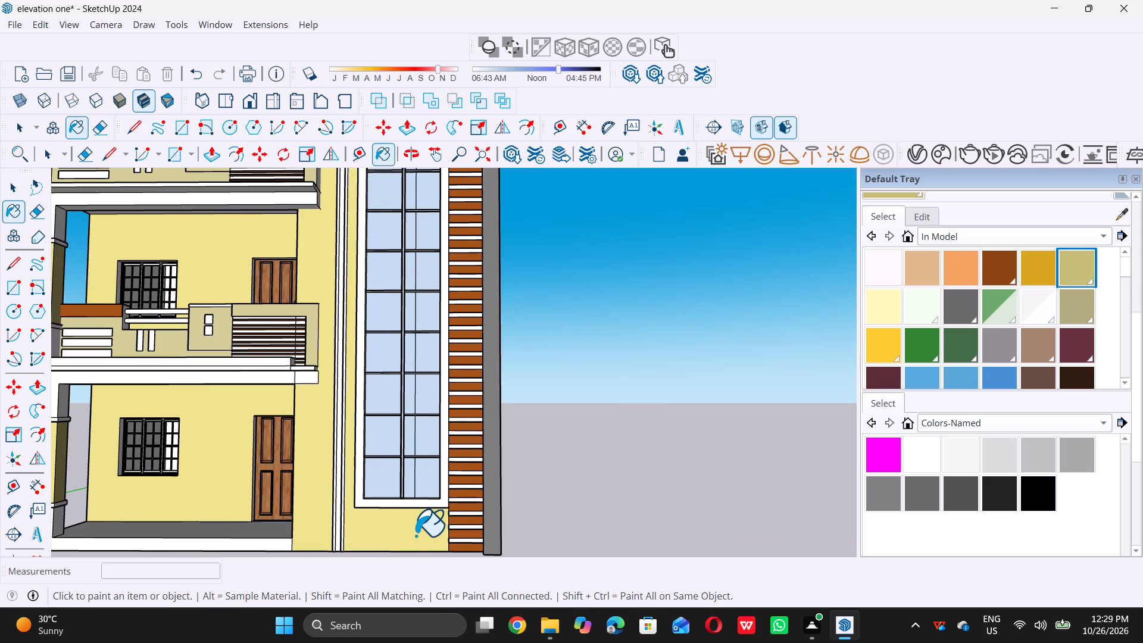
scroll(419, 554, down, 6)
scroll(599, 455, down, 6)
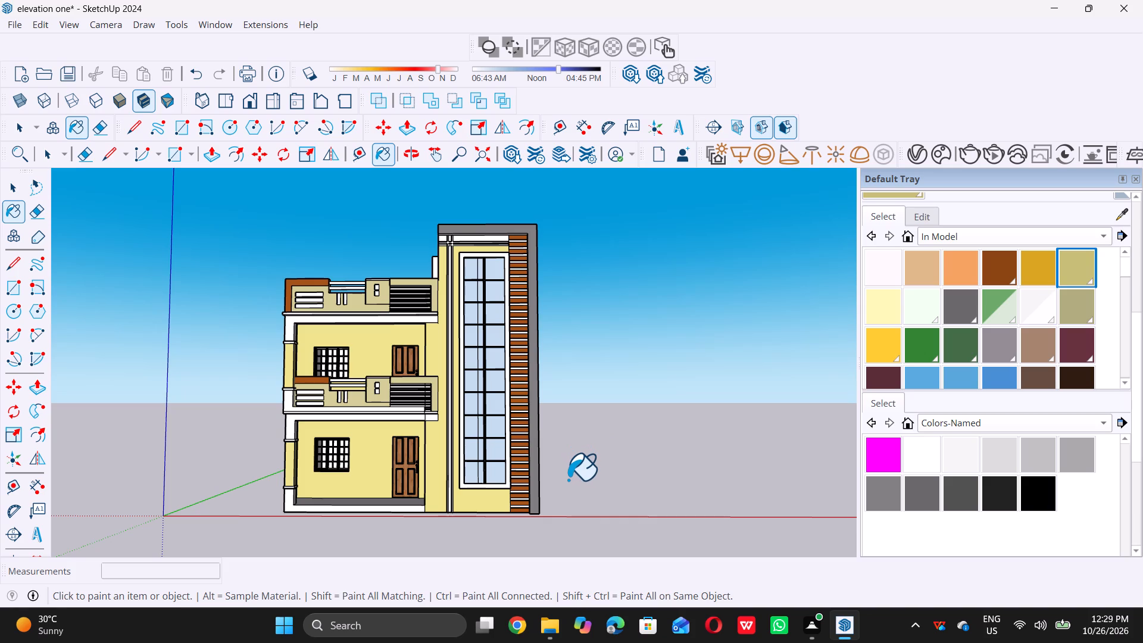
key(space)
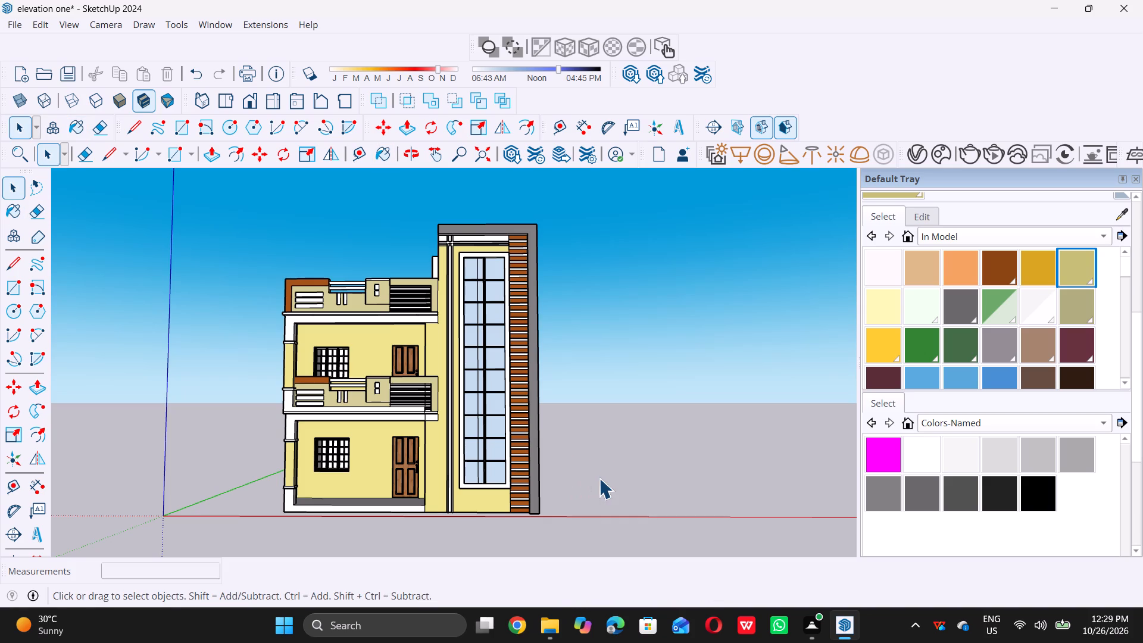
Paint the wall areas above the horizontal strips and between the two vertical strips with the same khaki colour.
scroll(595, 477, down, 6)
middle_drag(561, 436, 549, 438)
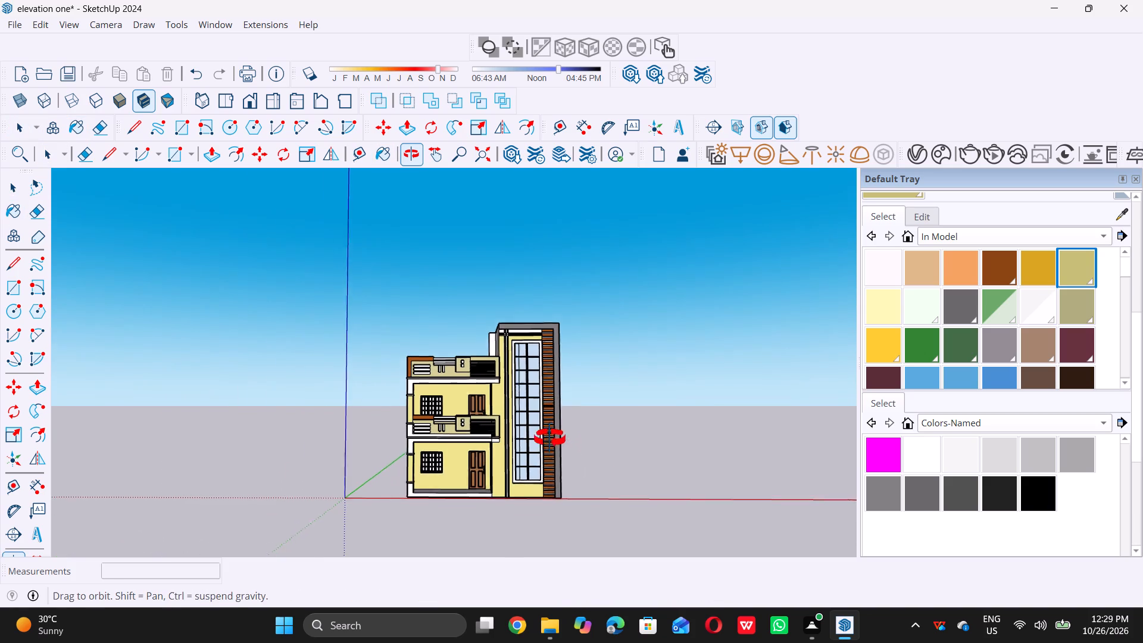
middle_drag(549, 438, 507, 439)
scroll(540, 381, up, 15)
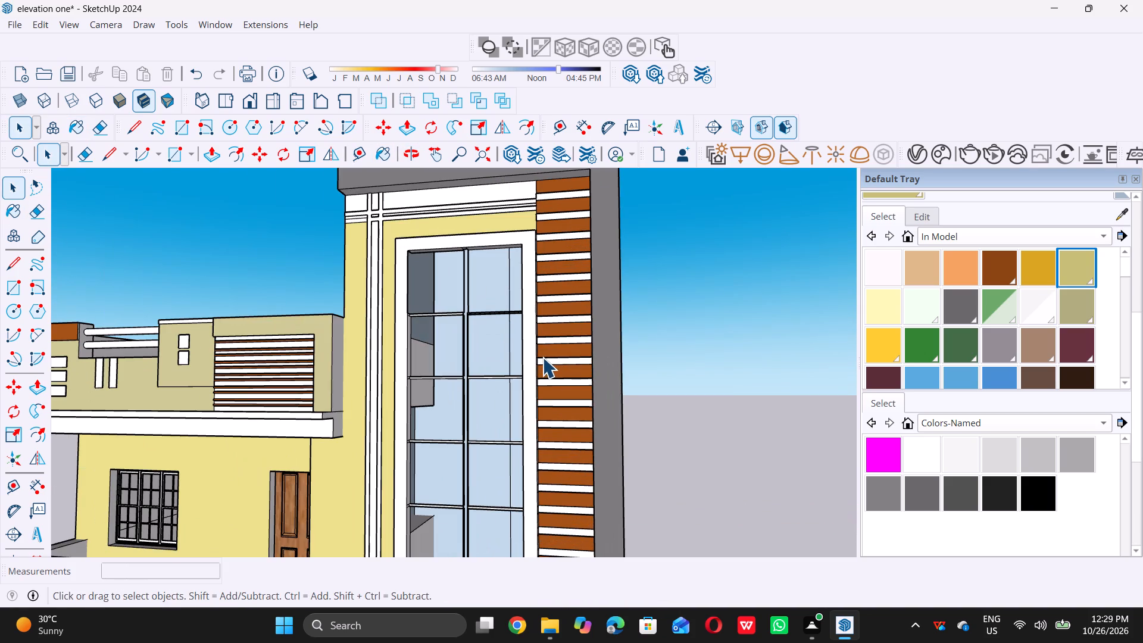
scroll(540, 357, down, 7)
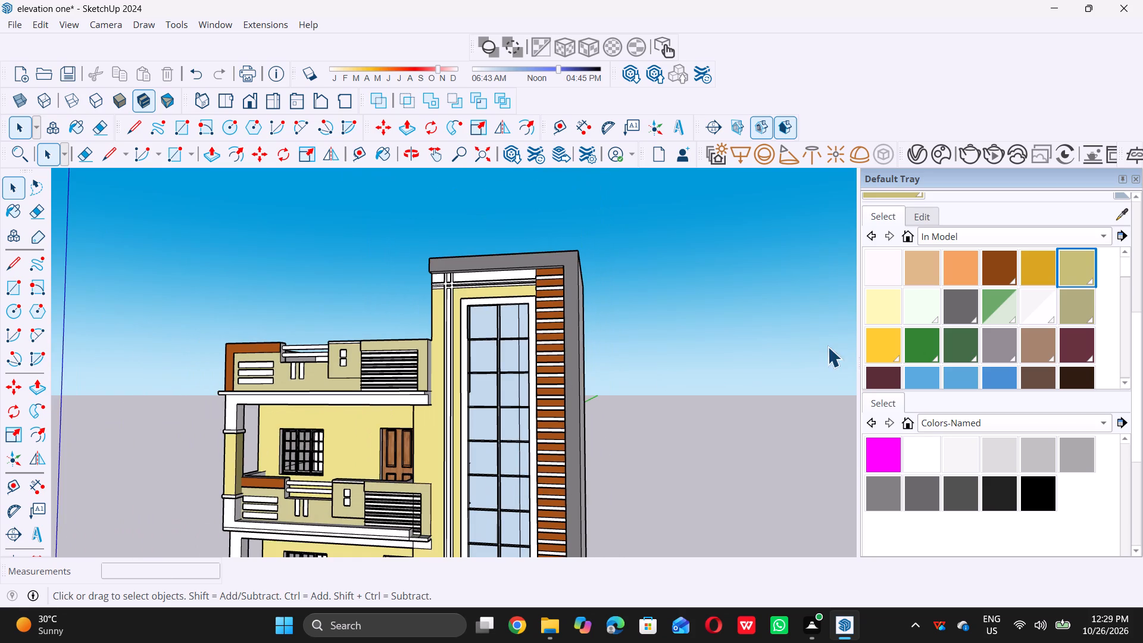
click(1080, 267)
scroll(504, 285, up, 11)
double_click(523, 267)
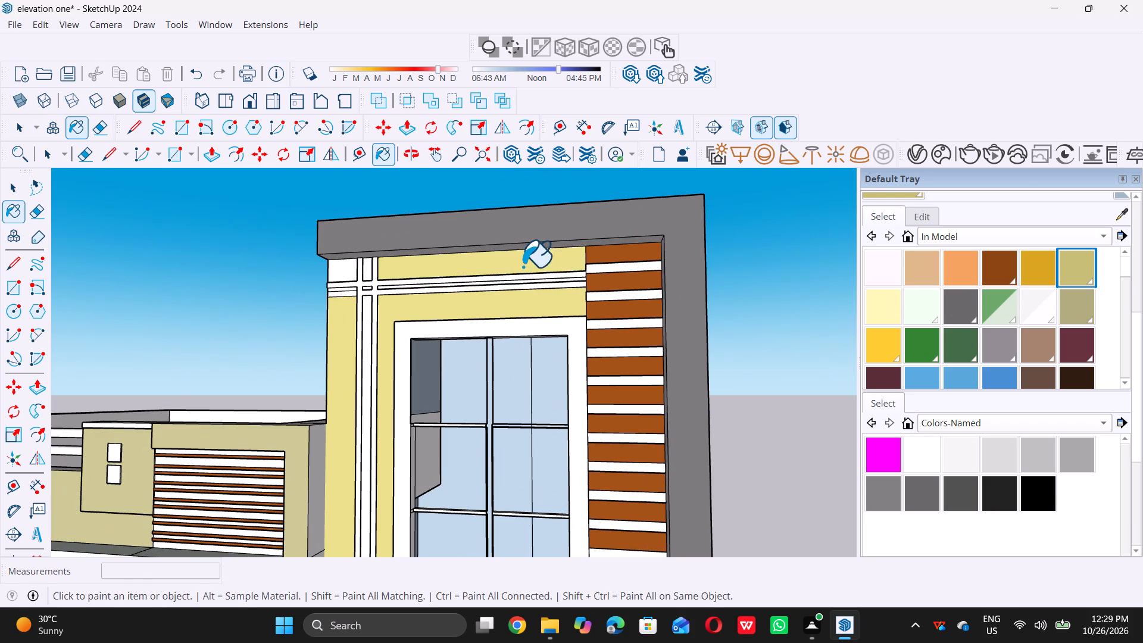
scroll(335, 262, up, 5)
click(351, 267)
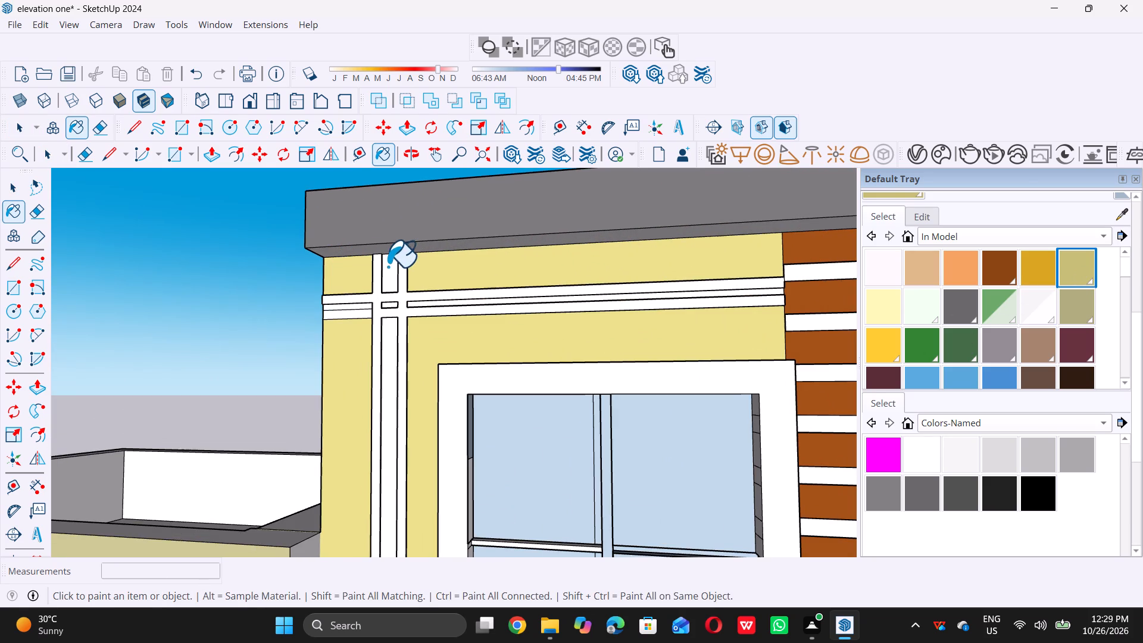
click(389, 268)
click(391, 336)
scroll(447, 359, down, 3)
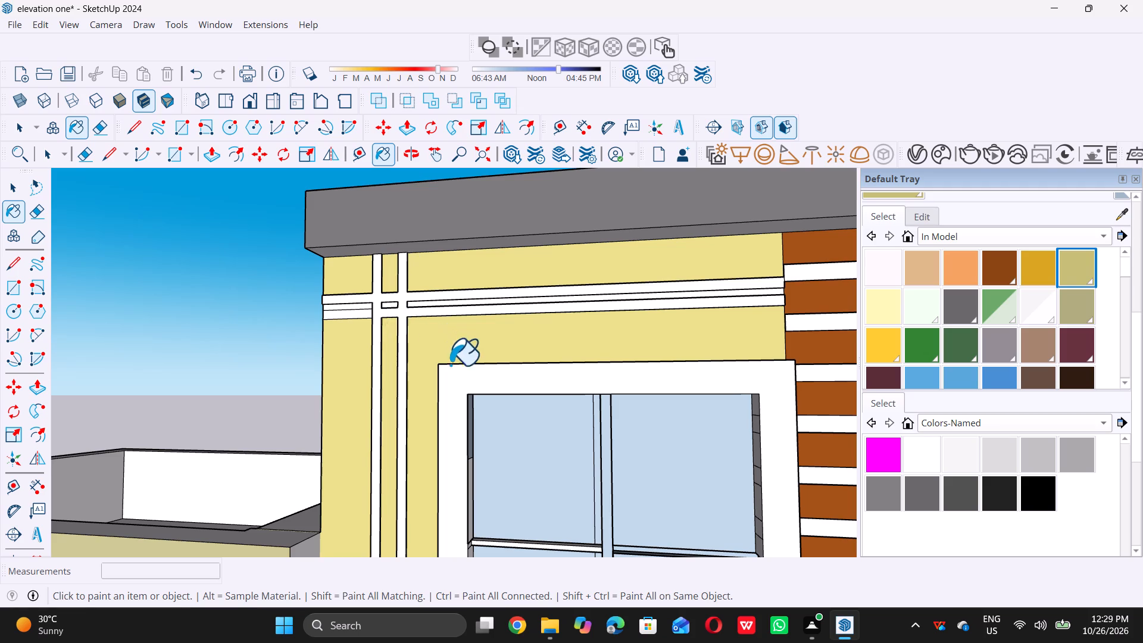
Paint the three narrow wall sections between the two horizontal strips khaki.
scroll(450, 364, down, 4)
scroll(444, 330, up, 17)
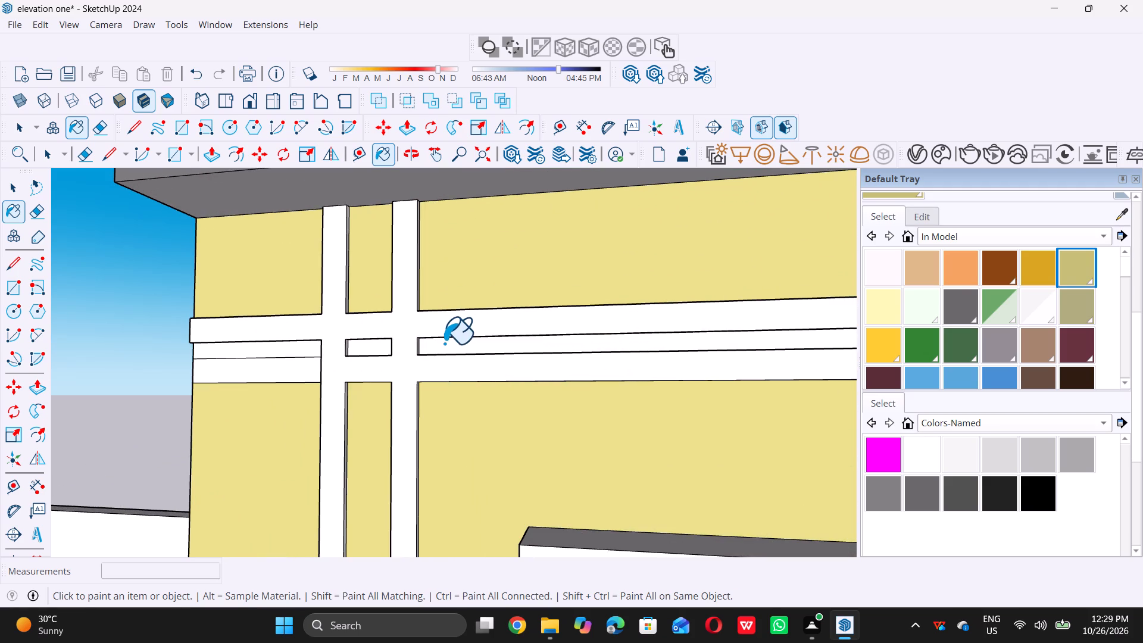
click(445, 344)
click(381, 347)
click(301, 348)
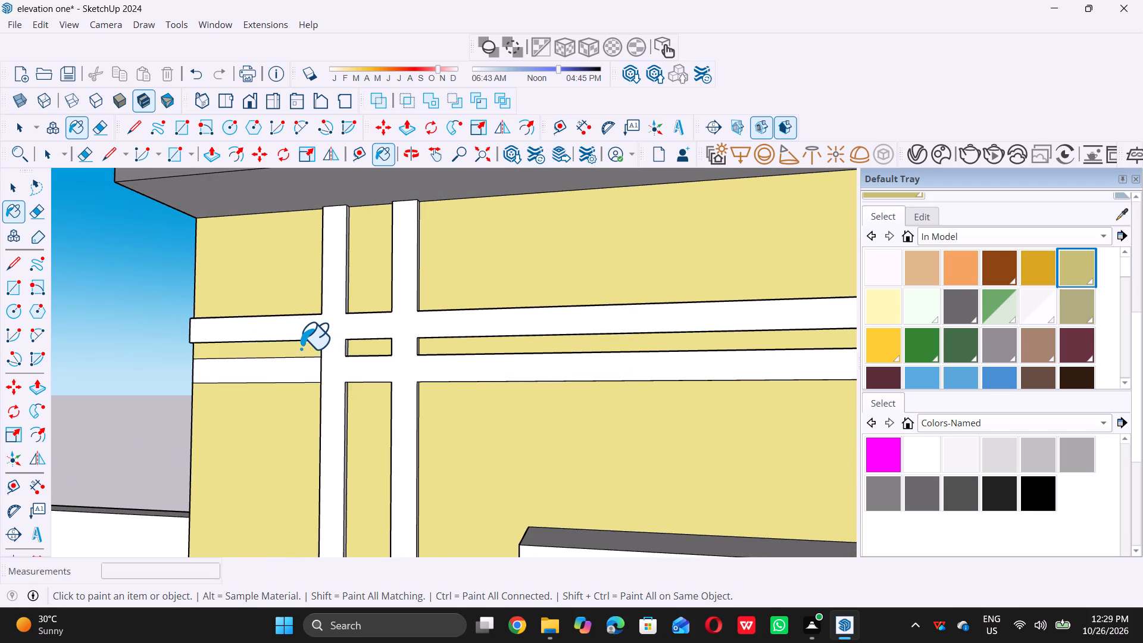
scroll(332, 351, down, 17)
scroll(508, 369, down, 7)
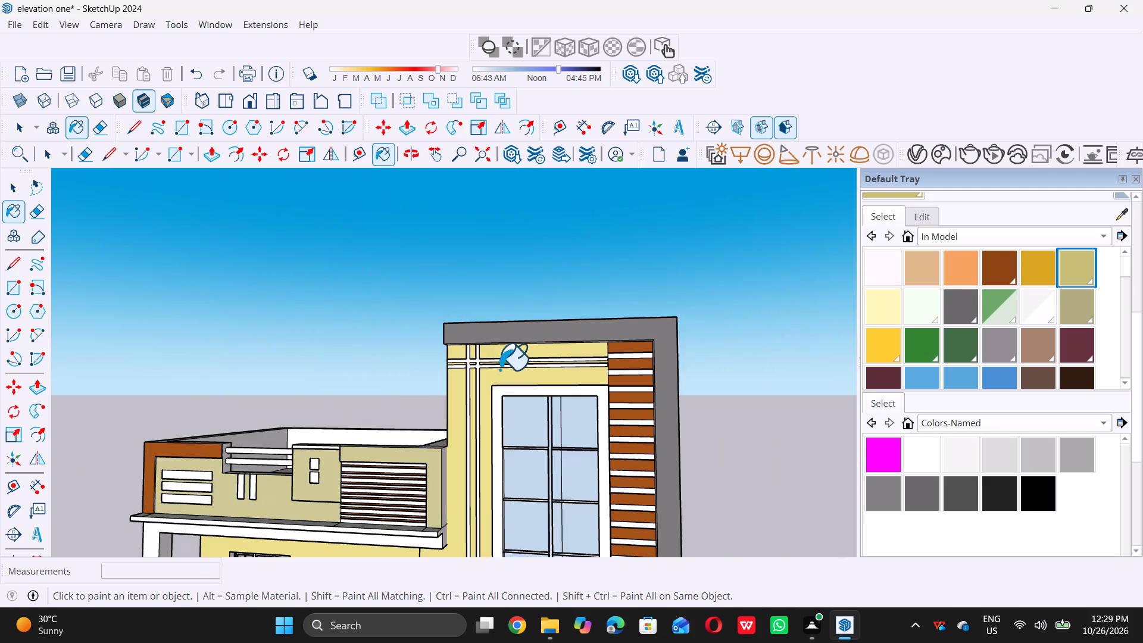
scroll(491, 363, down, 12)
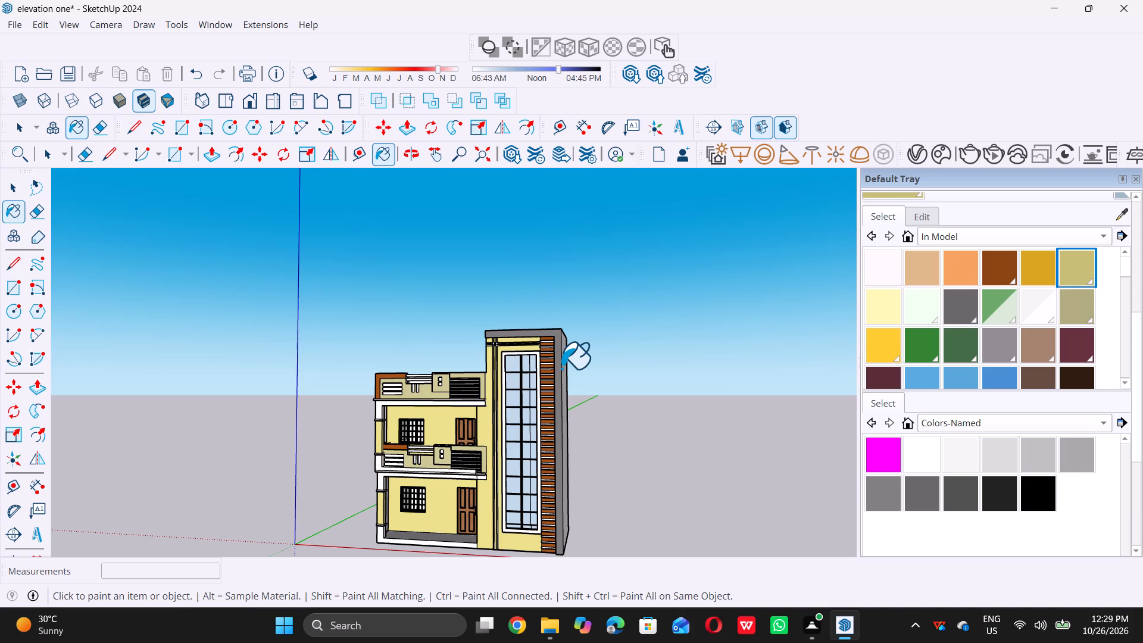
key(space)
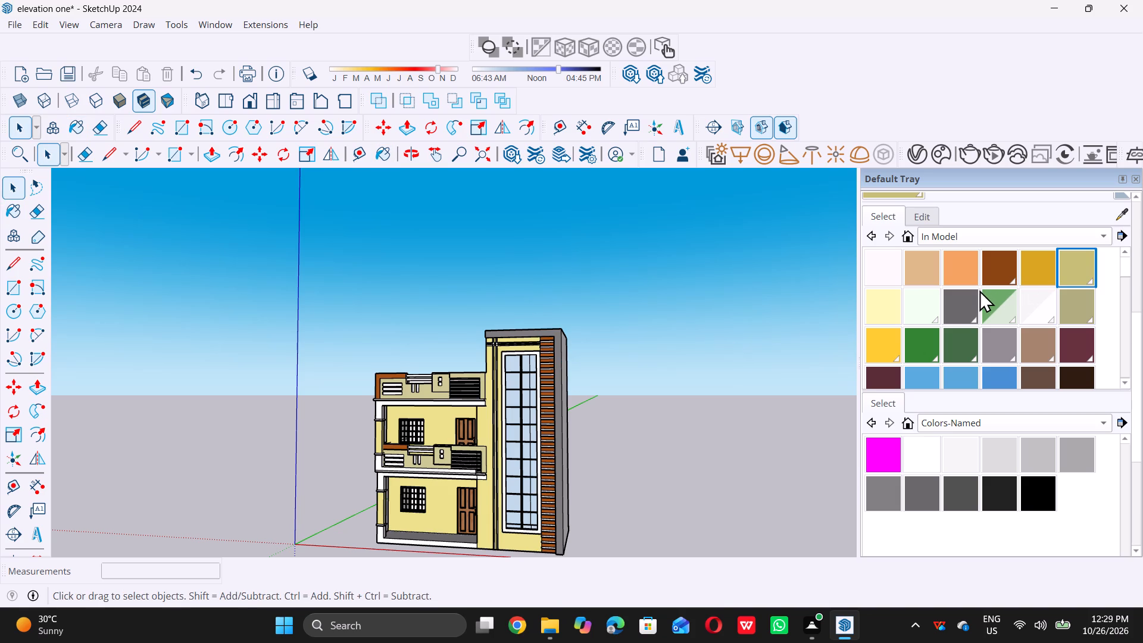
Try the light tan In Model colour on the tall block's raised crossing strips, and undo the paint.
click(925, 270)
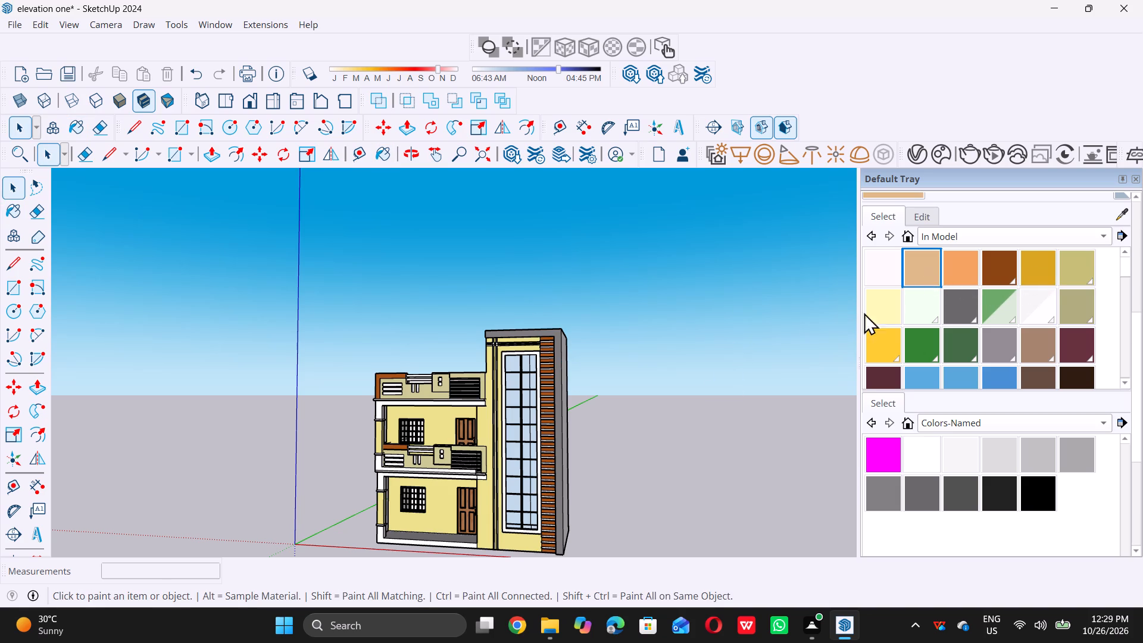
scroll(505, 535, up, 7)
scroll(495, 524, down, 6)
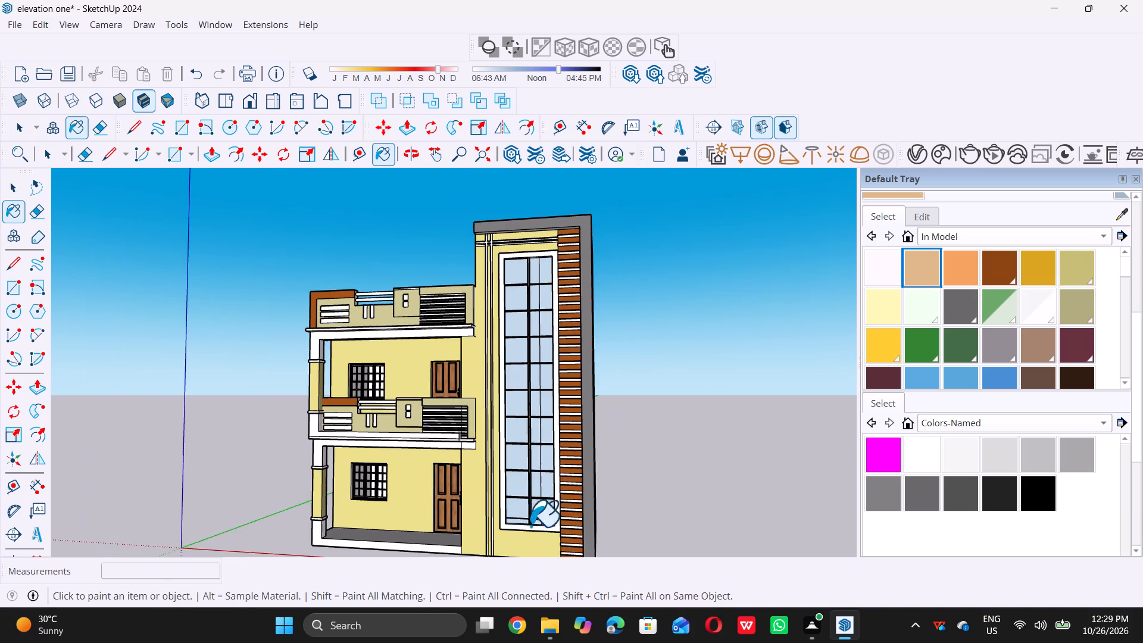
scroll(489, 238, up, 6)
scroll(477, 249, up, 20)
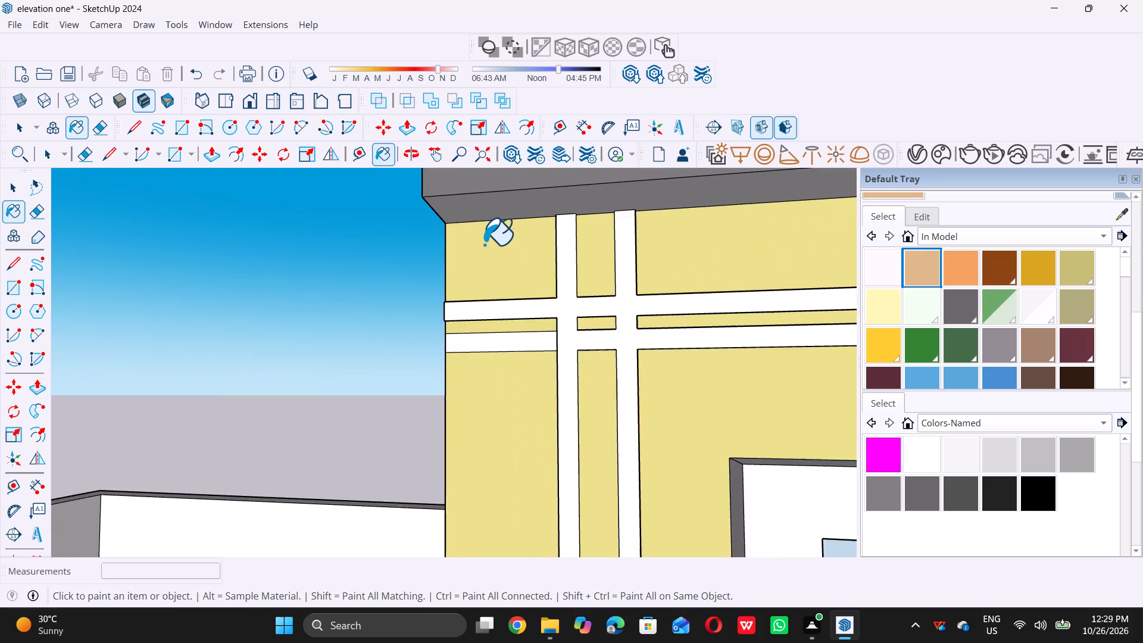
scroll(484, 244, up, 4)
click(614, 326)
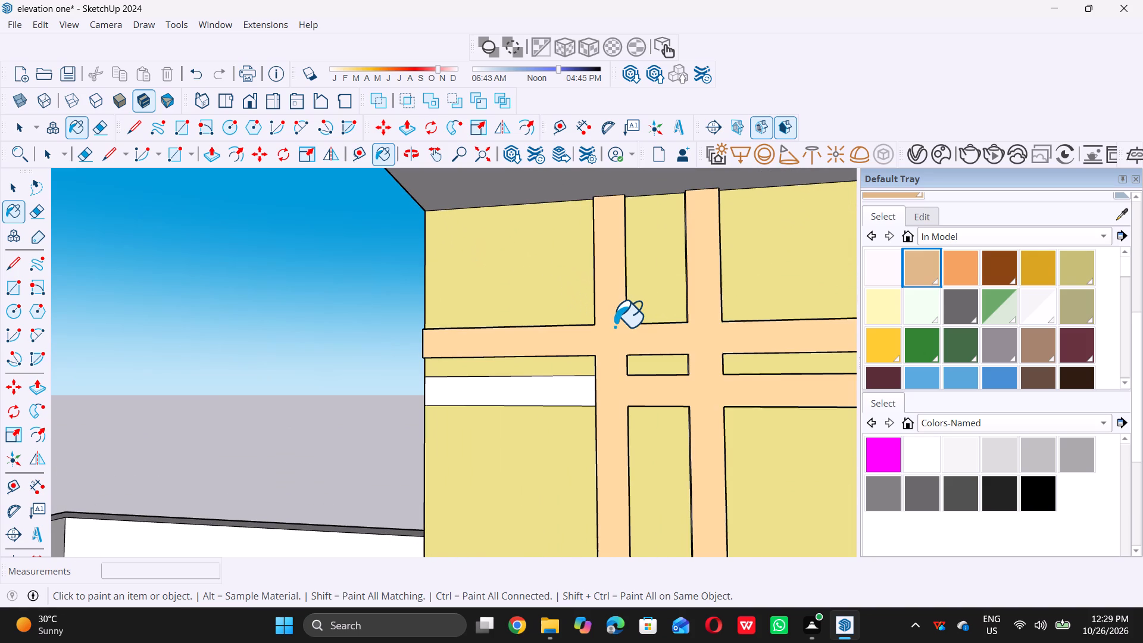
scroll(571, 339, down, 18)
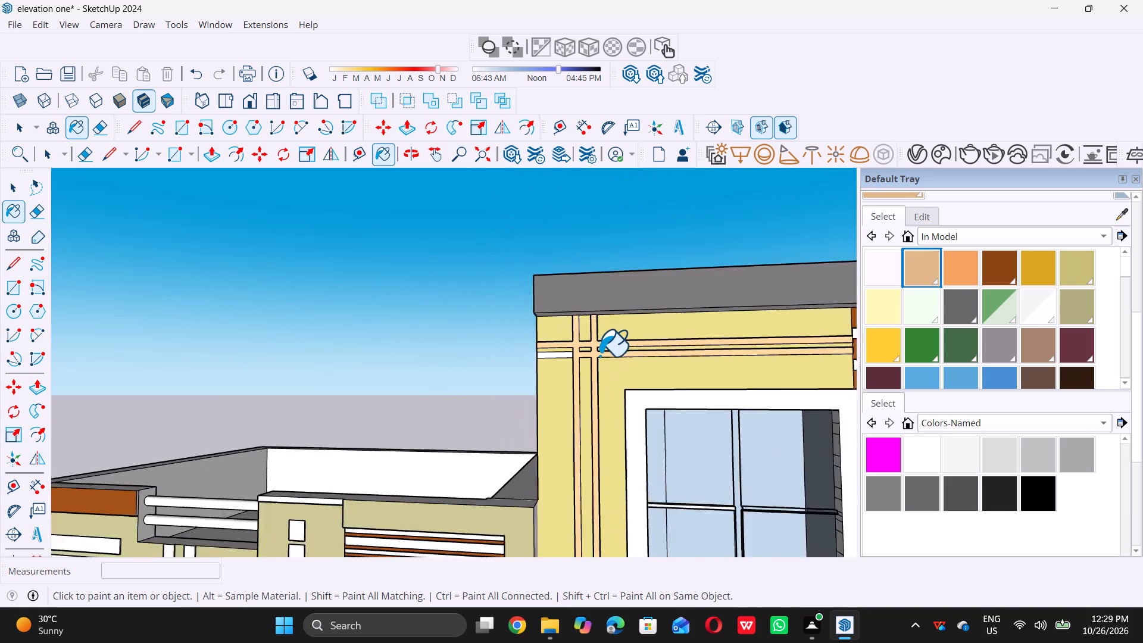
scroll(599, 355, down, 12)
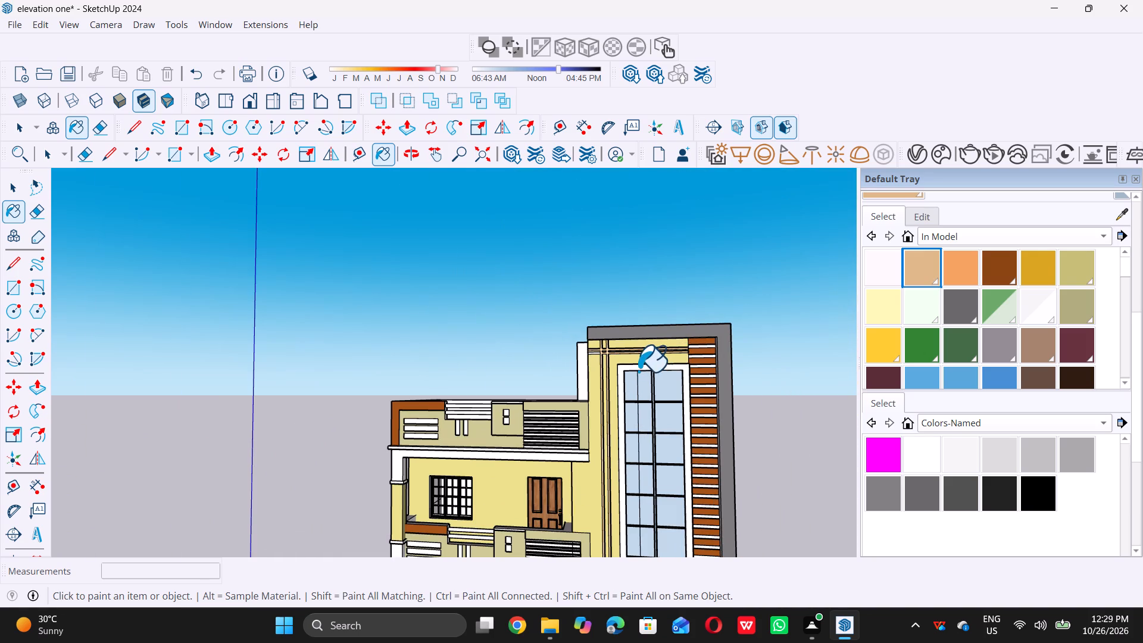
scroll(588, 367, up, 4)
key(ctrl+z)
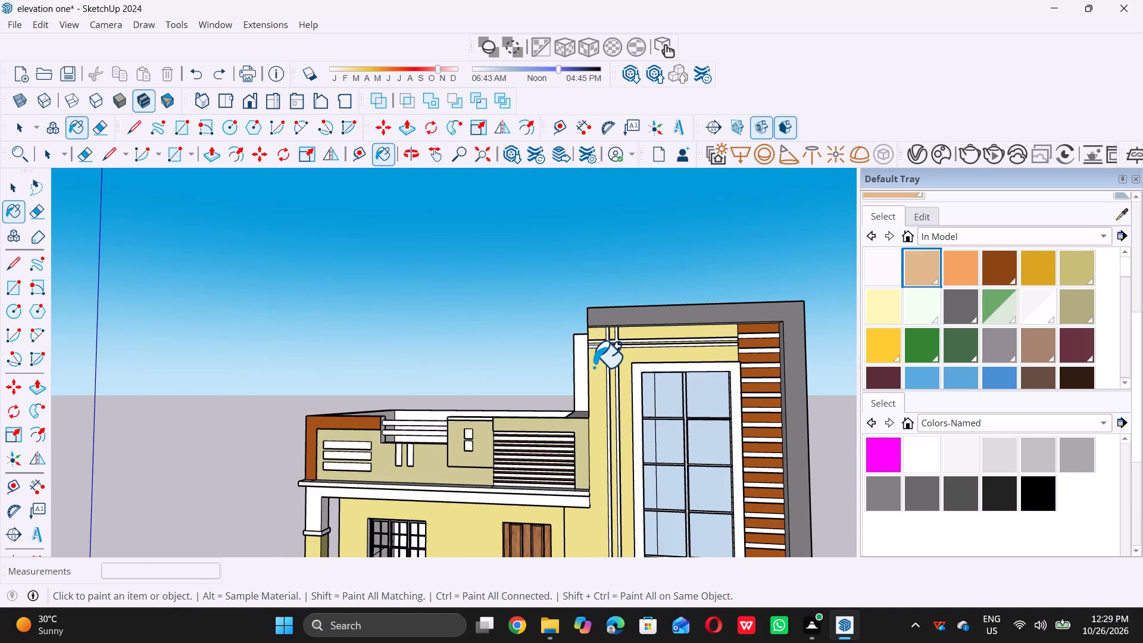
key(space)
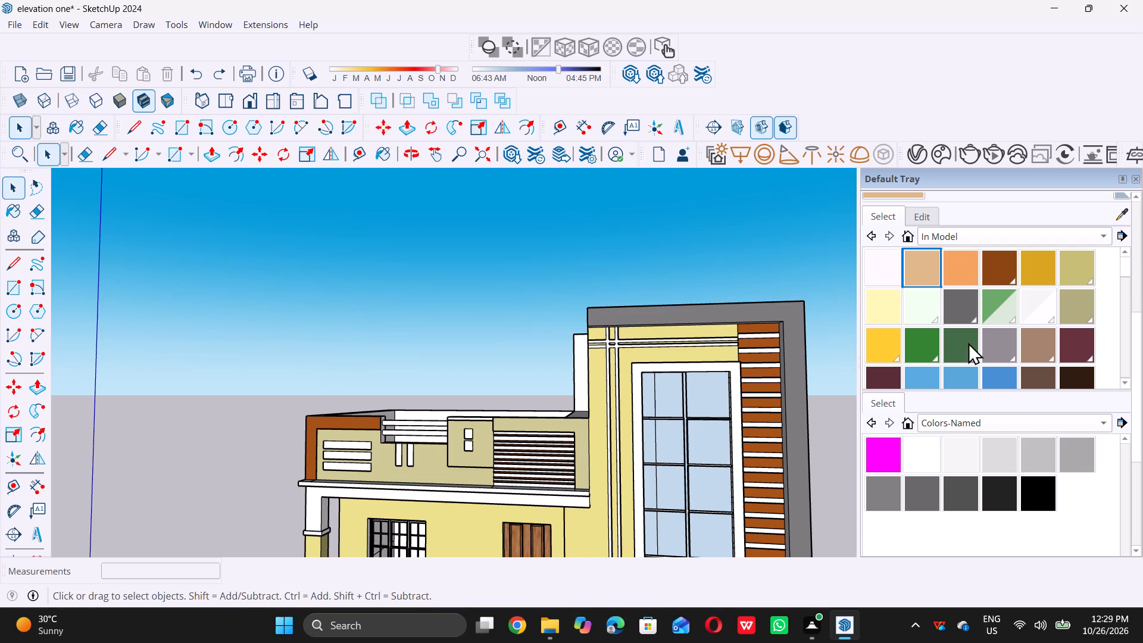
Paint the two horizontal rails in the upper balcony parapet's opening with the purplish-grey In Model colour.
click(1003, 337)
scroll(404, 428, up, 3)
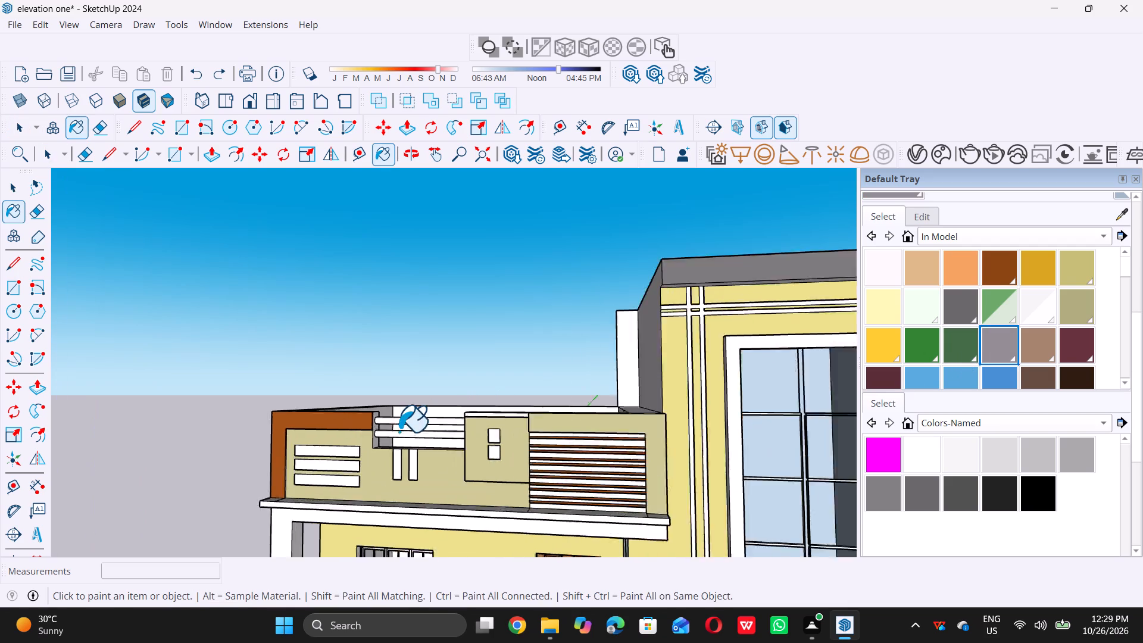
scroll(399, 431, up, 7)
click(421, 410)
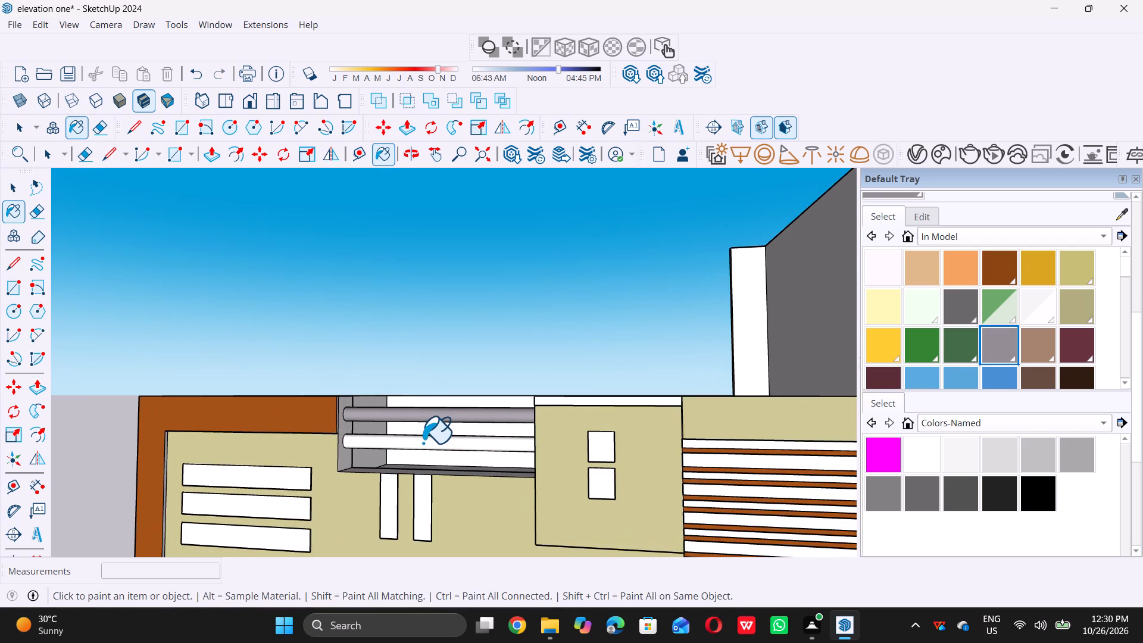
click(423, 442)
scroll(542, 389, down, 6)
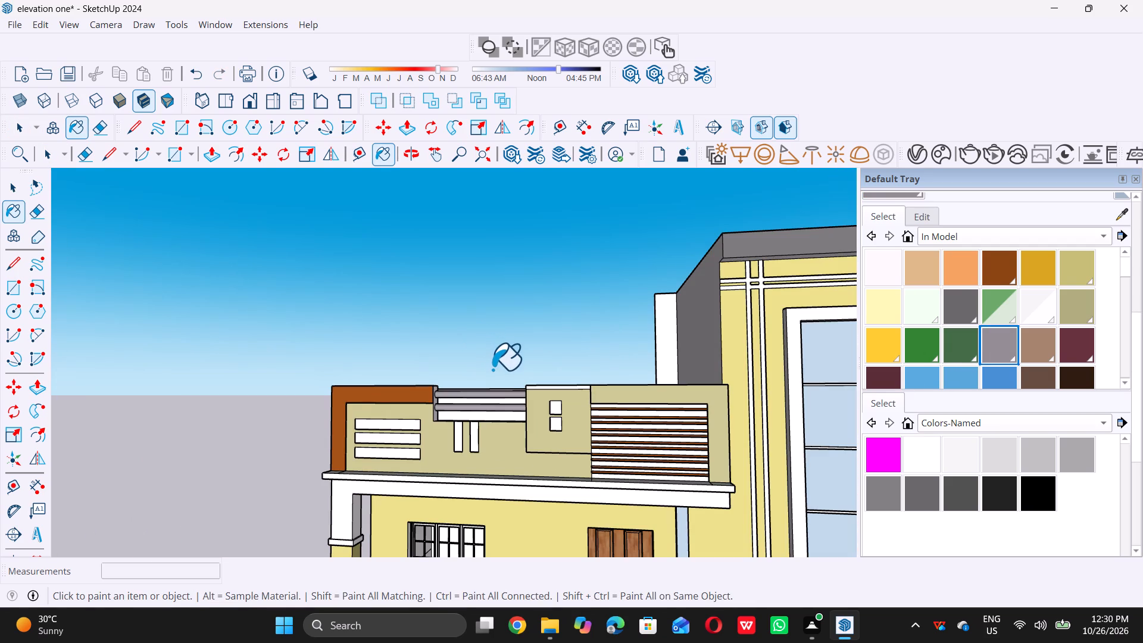
key(space)
scroll(509, 369, down, 6)
scroll(509, 308, down, 2)
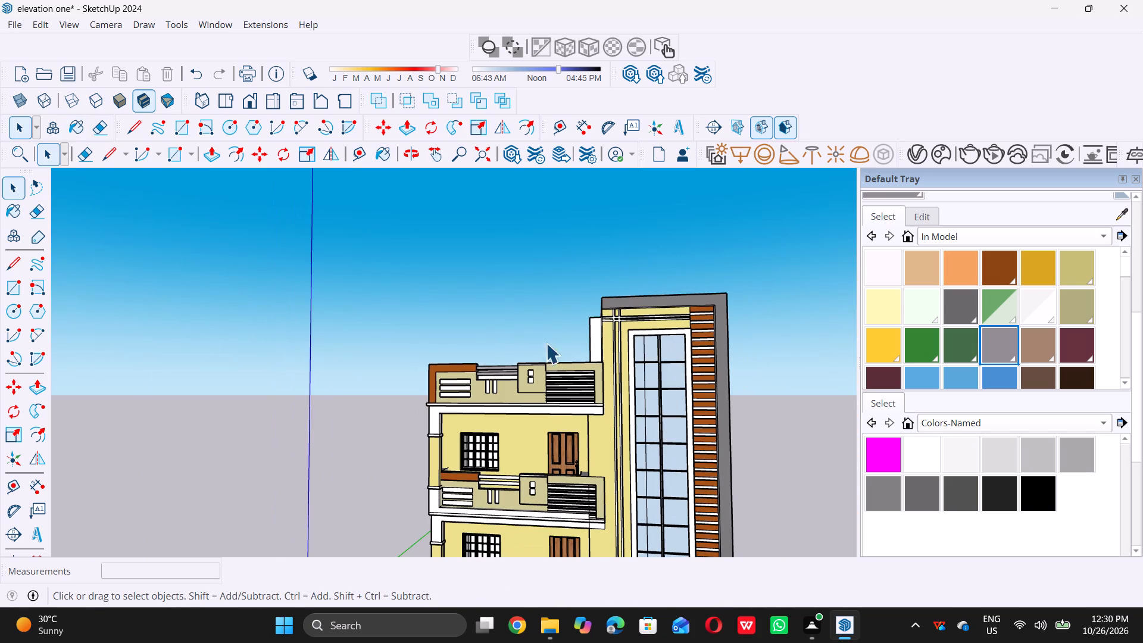
scroll(557, 369, down, 6)
middle_drag(545, 392, 585, 416)
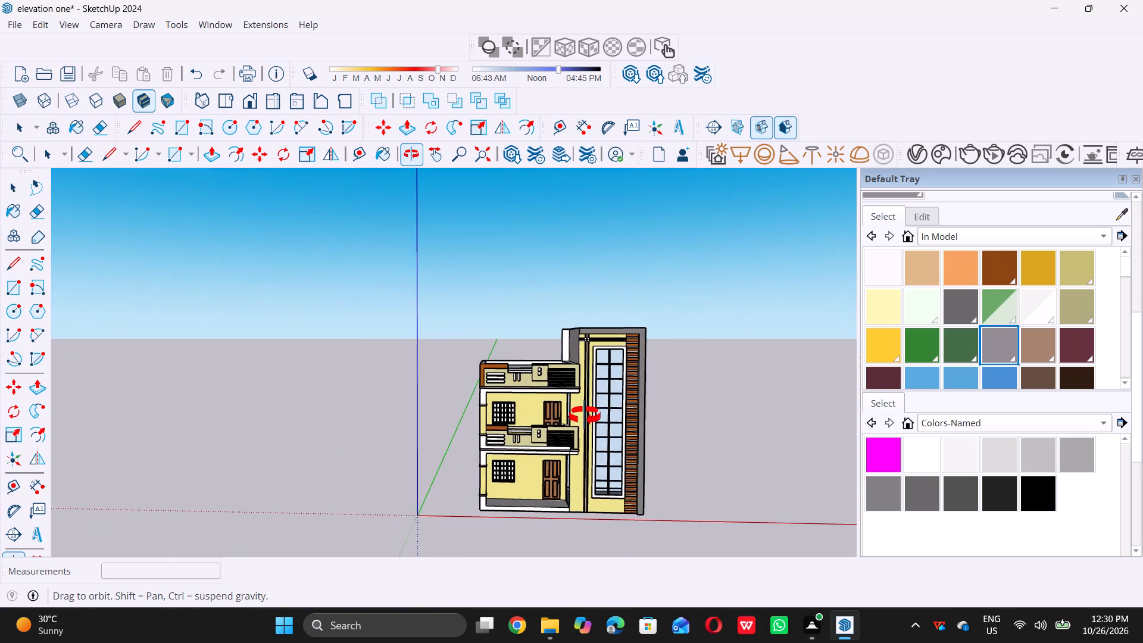
Browse the Colors-Named collection for an alternative wall colour for the house front.
middle_drag(585, 416, 595, 407)
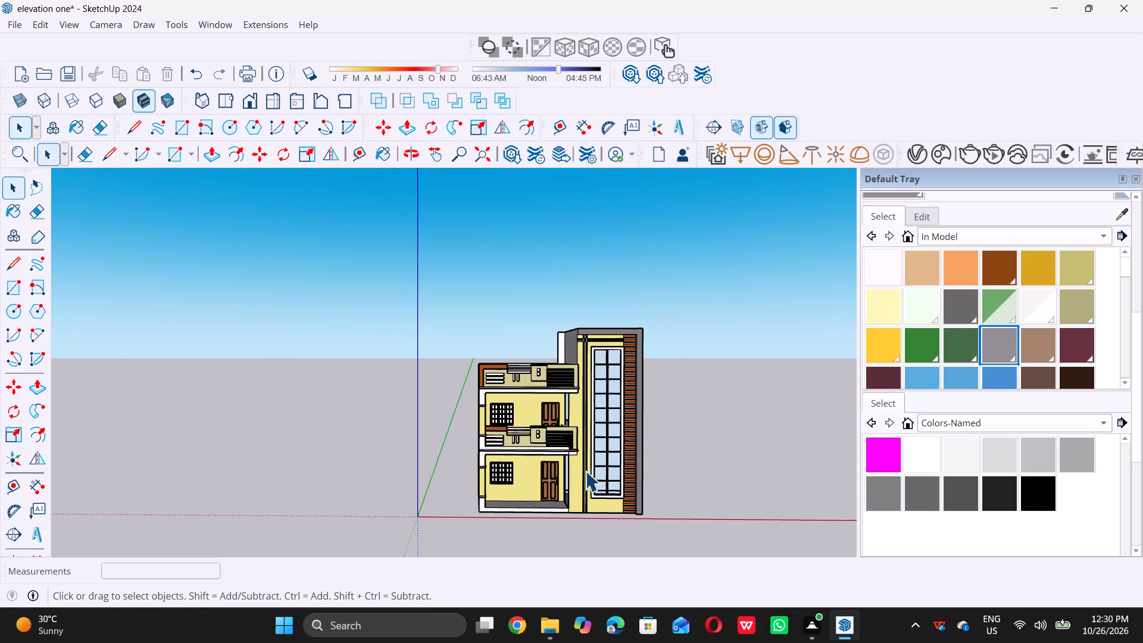
scroll(607, 460, up, 3)
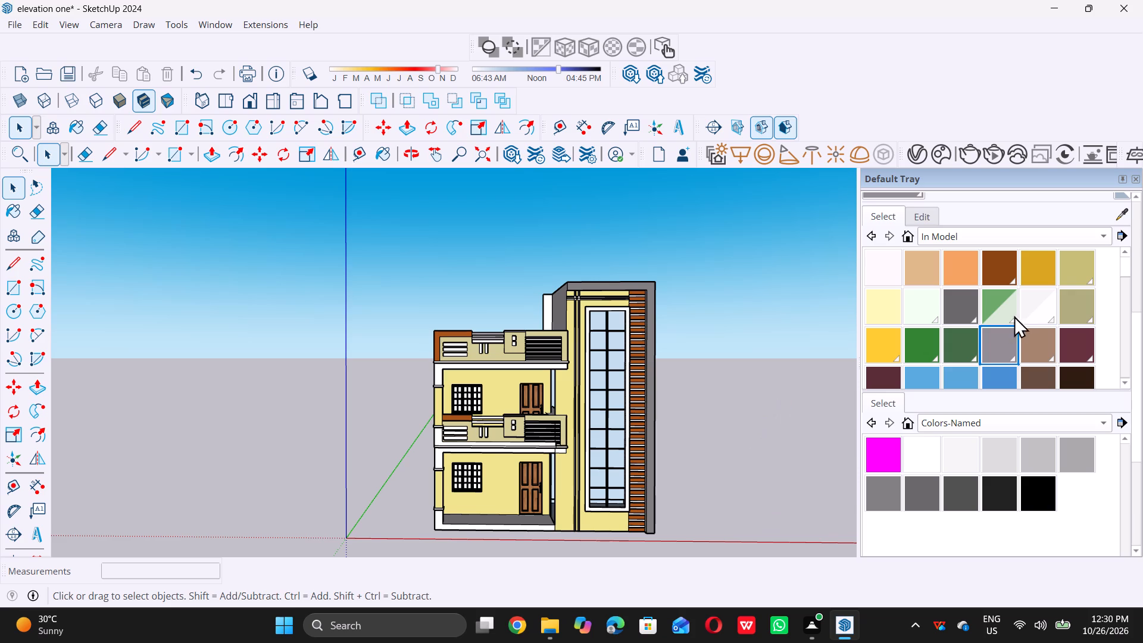
scroll(989, 326, down, 4)
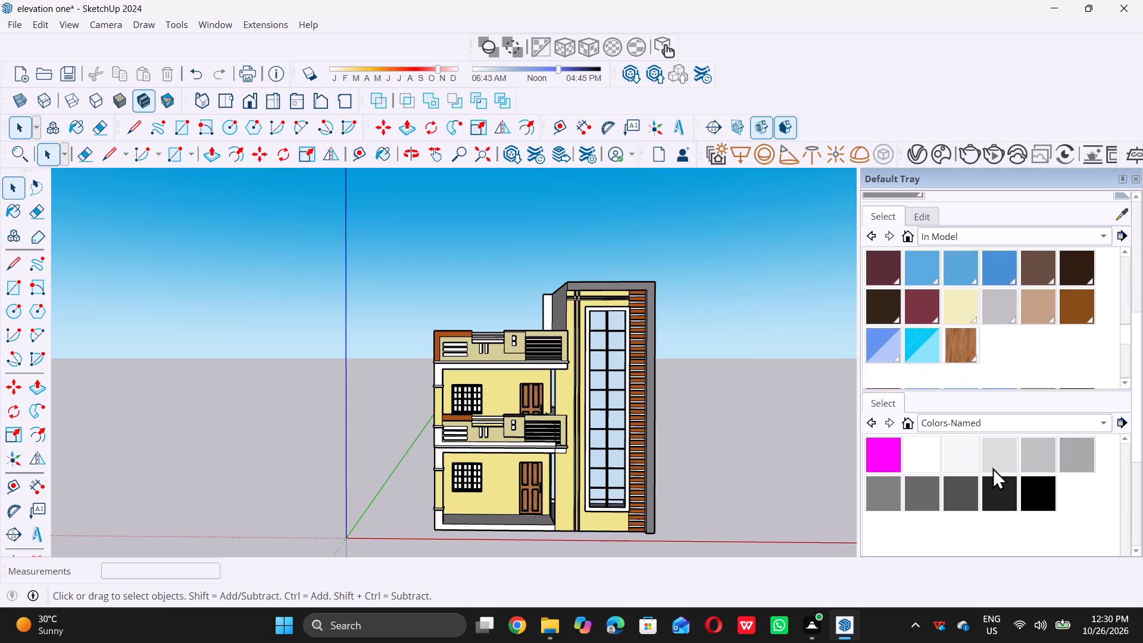
scroll(986, 483, down, 3)
scroll(985, 480, up, 7)
scroll(985, 479, down, 1)
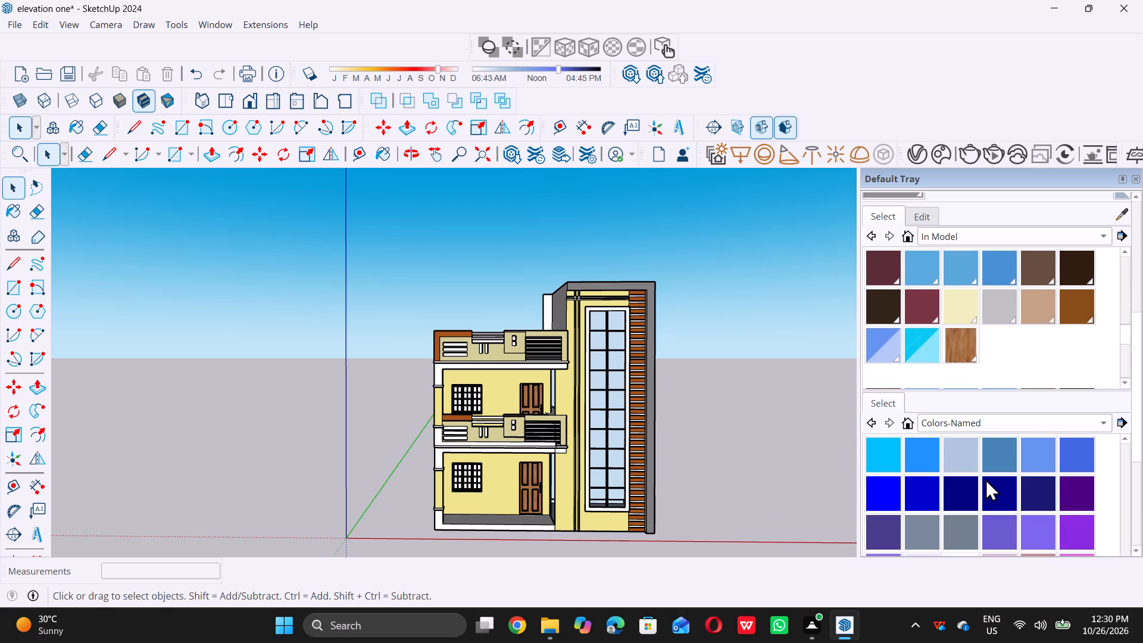
scroll(985, 479, down, 1)
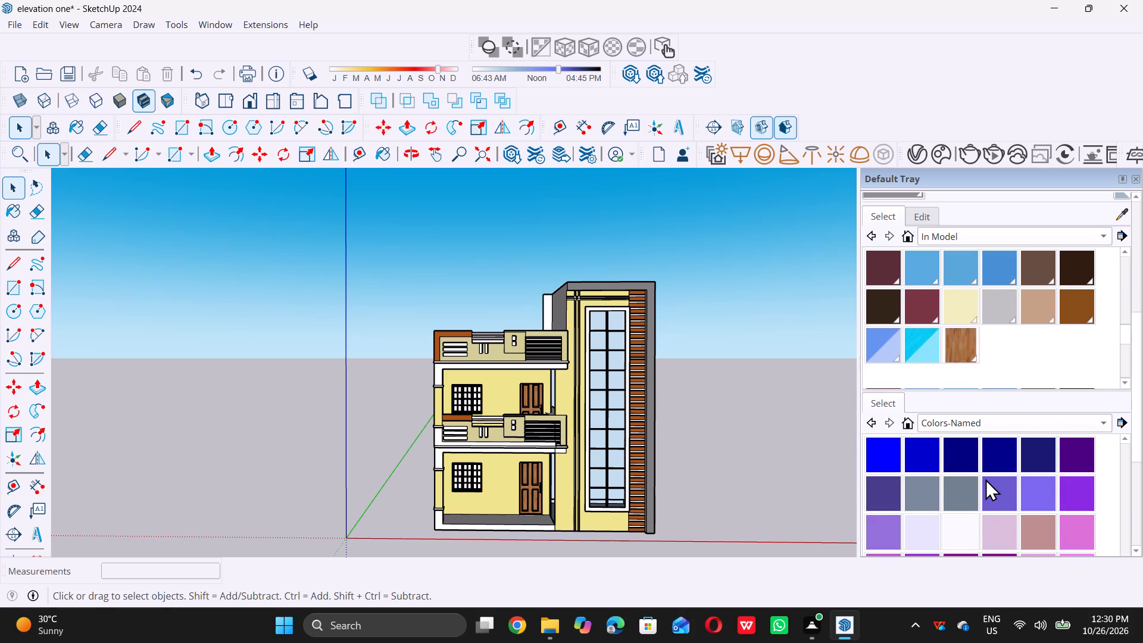
scroll(985, 479, up, 3)
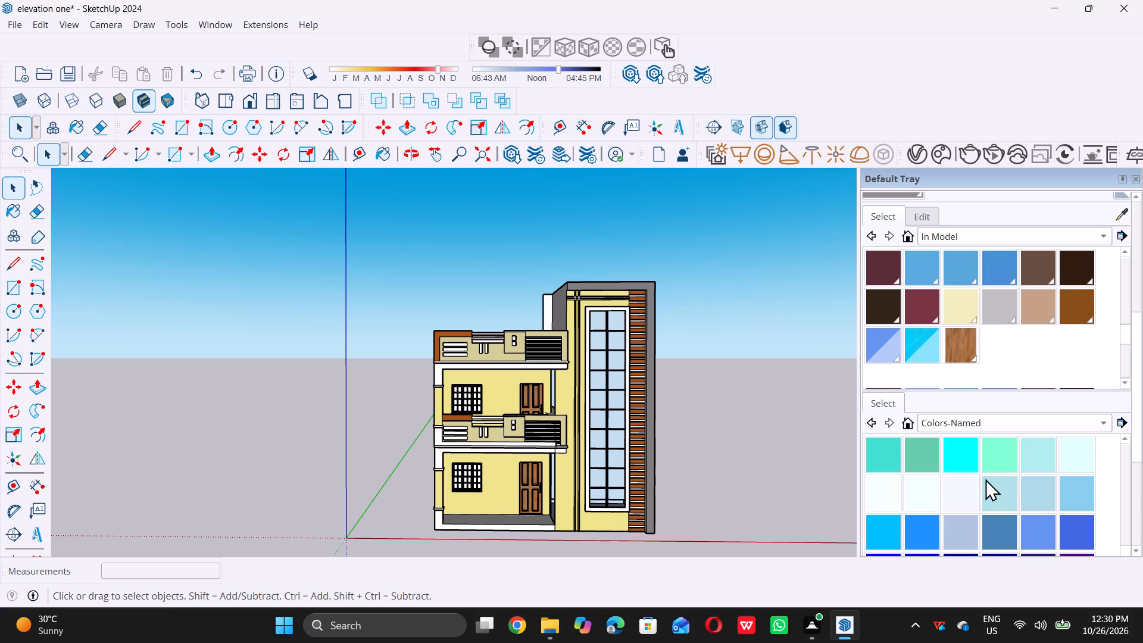
scroll(985, 479, up, 7)
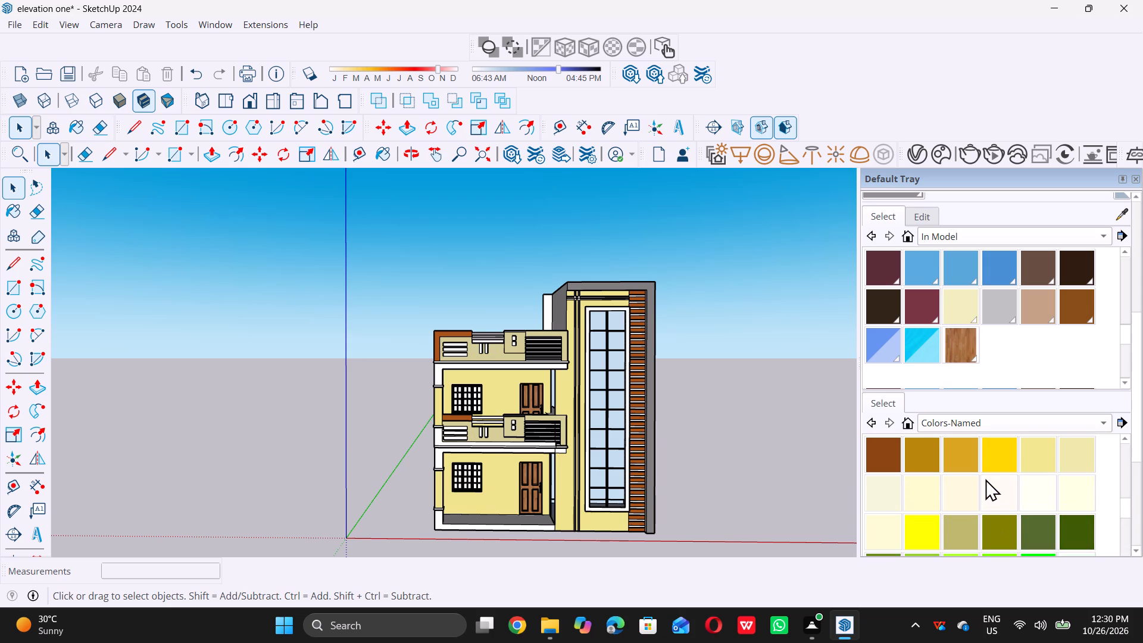
scroll(985, 479, up, 8)
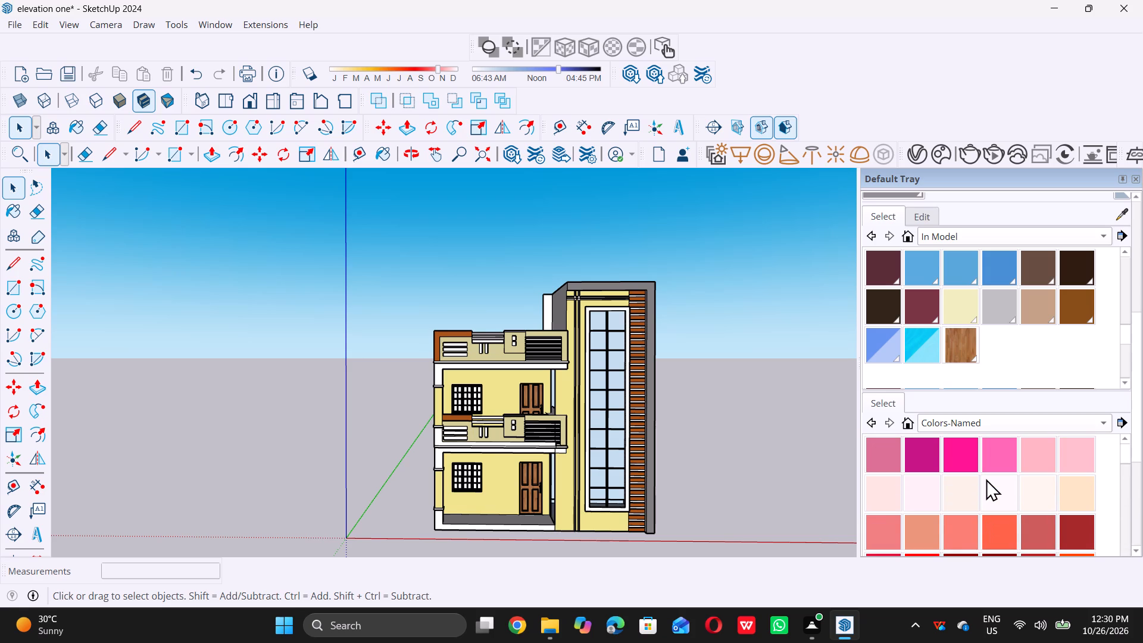
scroll(986, 479, up, 8)
scroll(986, 479, down, 5)
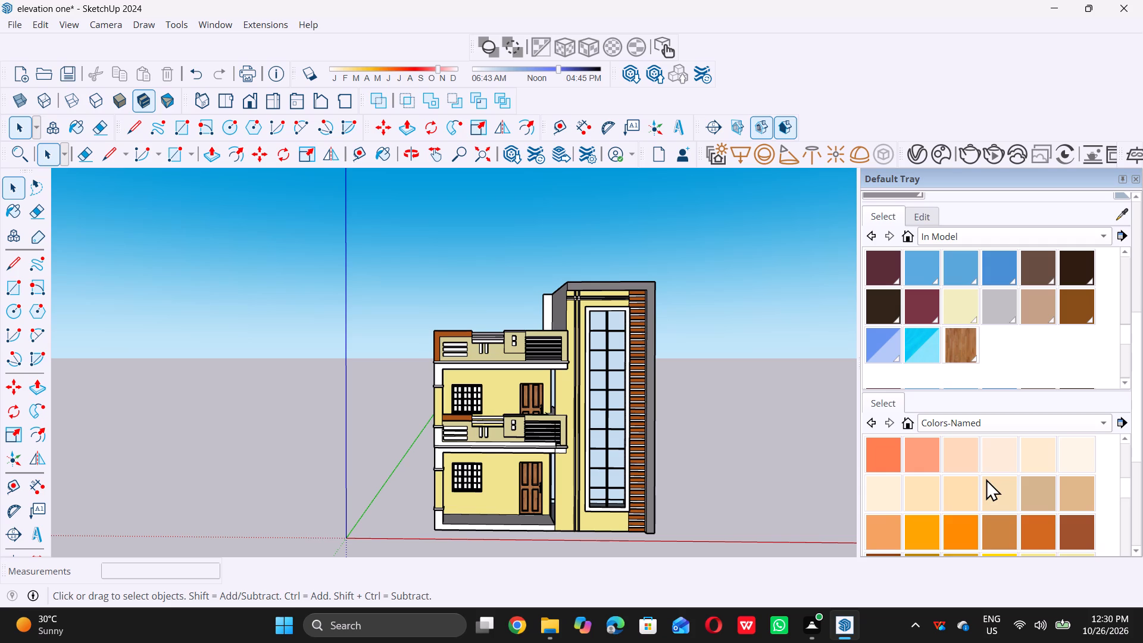
scroll(986, 479, down, 7)
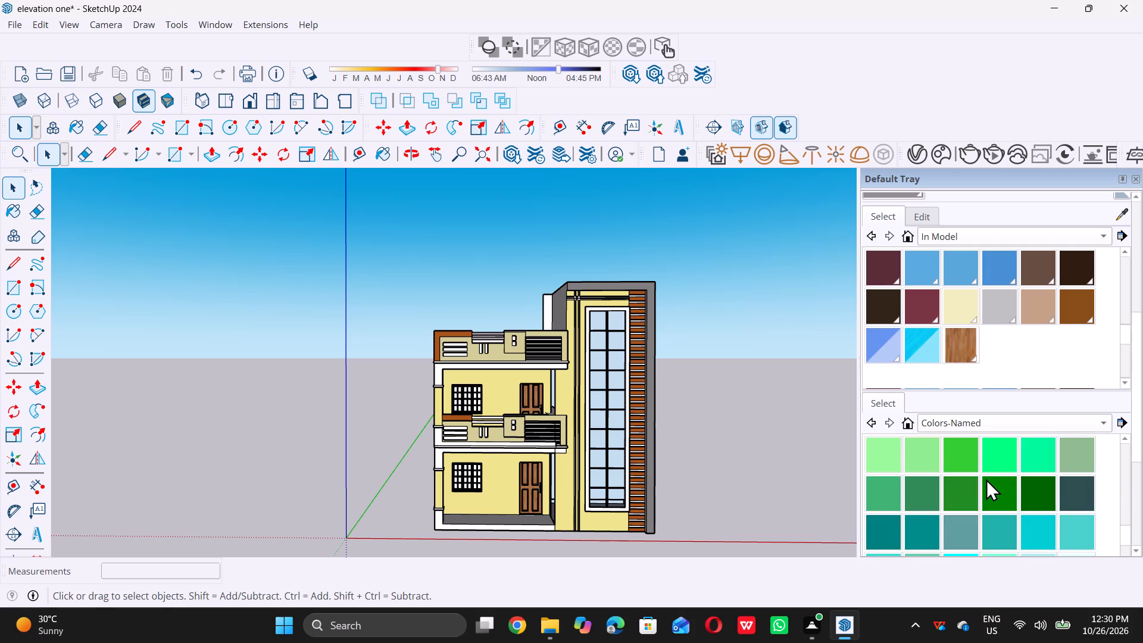
scroll(986, 479, down, 6)
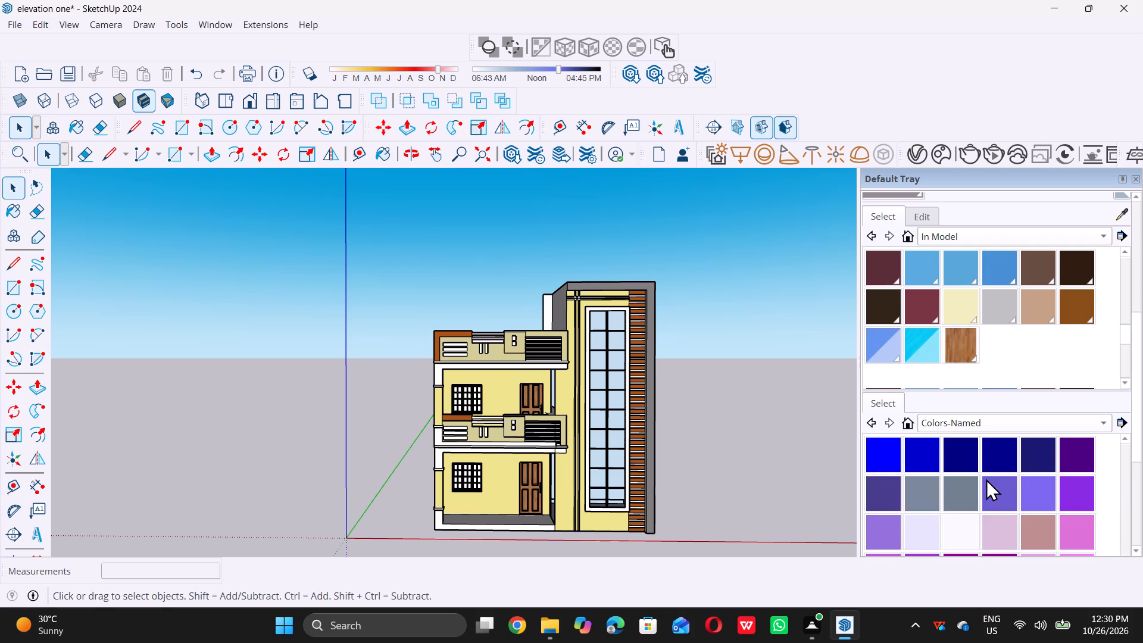
scroll(986, 479, down, 2)
scroll(986, 479, up, 2)
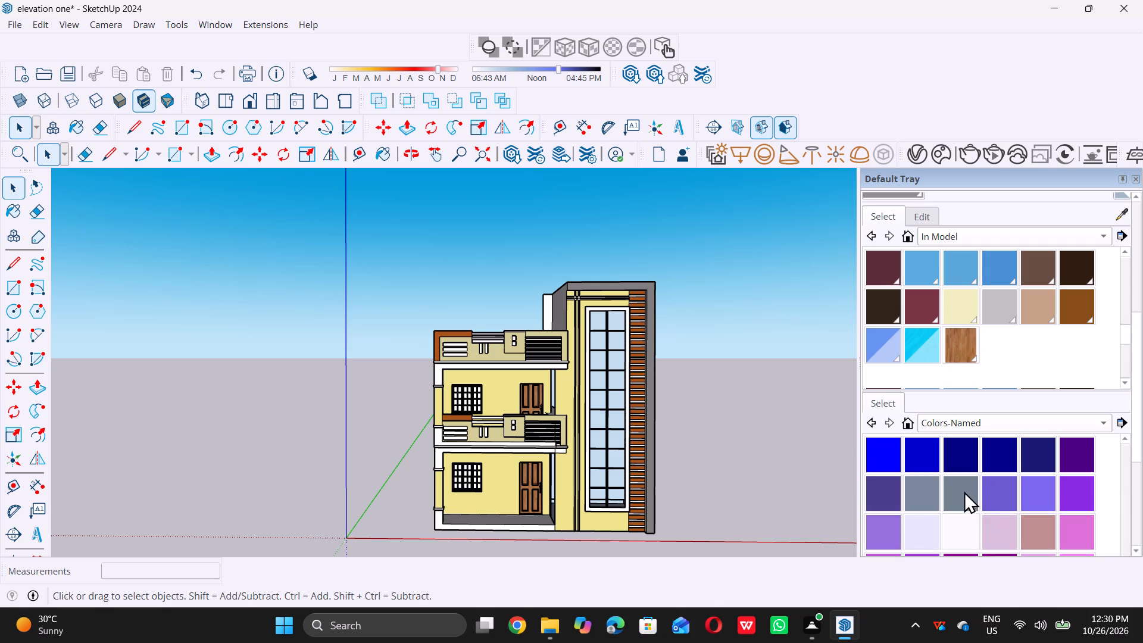
Paint the recessed front walls behind the ground-floor and upper-floor balconies with the slate grey from Colors-Named.
click(964, 491)
scroll(543, 523, up, 10)
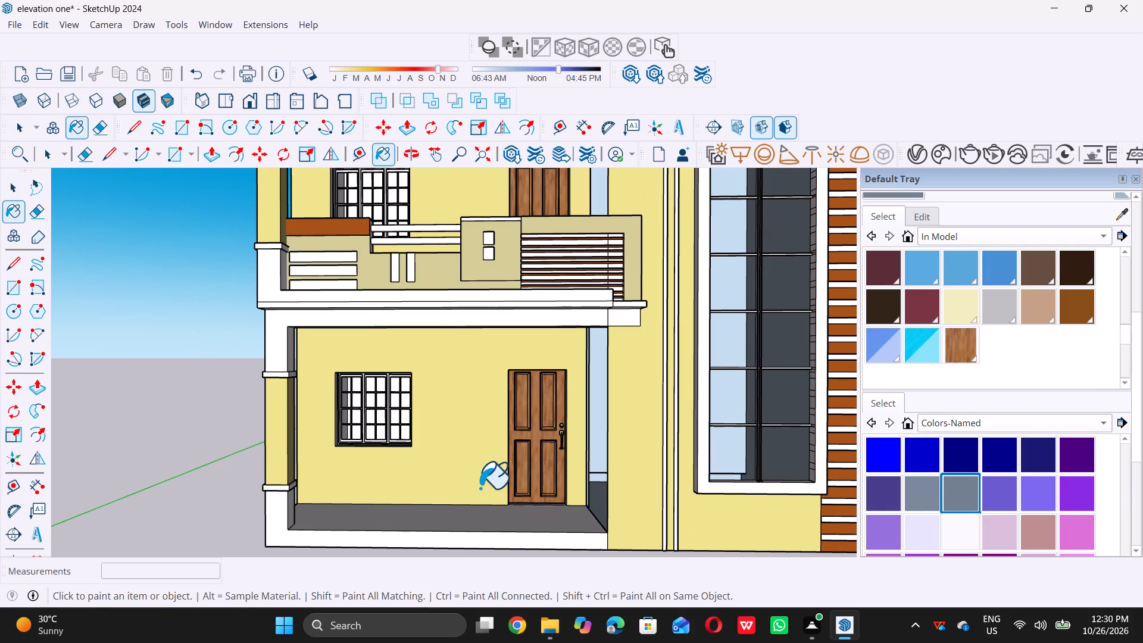
double_click(476, 477)
scroll(461, 508, down, 5)
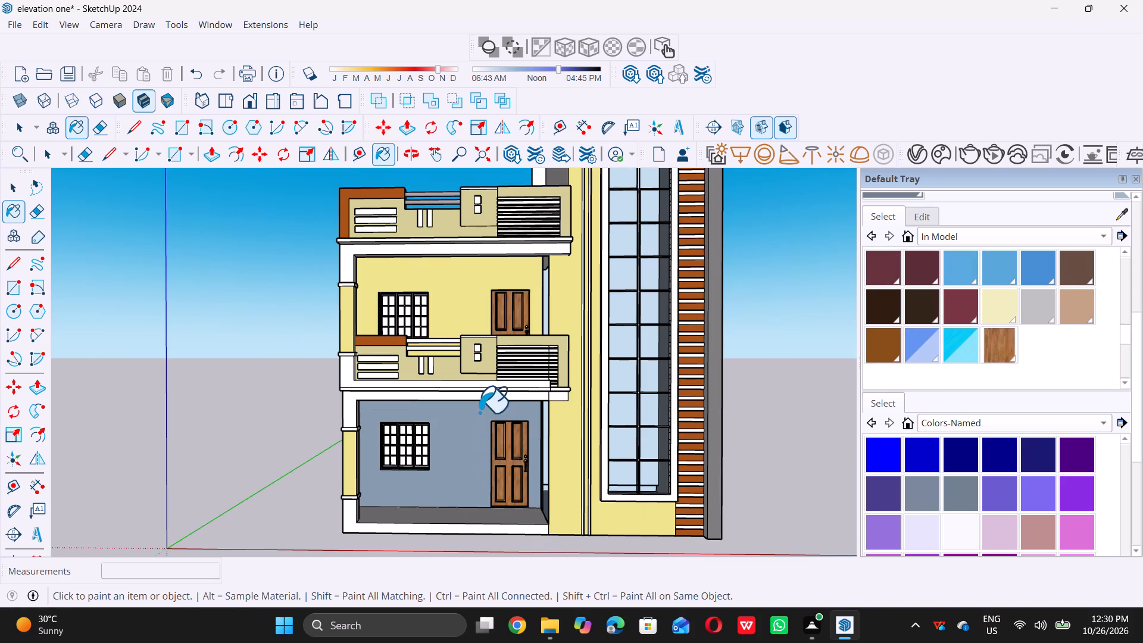
scroll(465, 330, up, 4)
click(471, 313)
scroll(466, 366, down, 7)
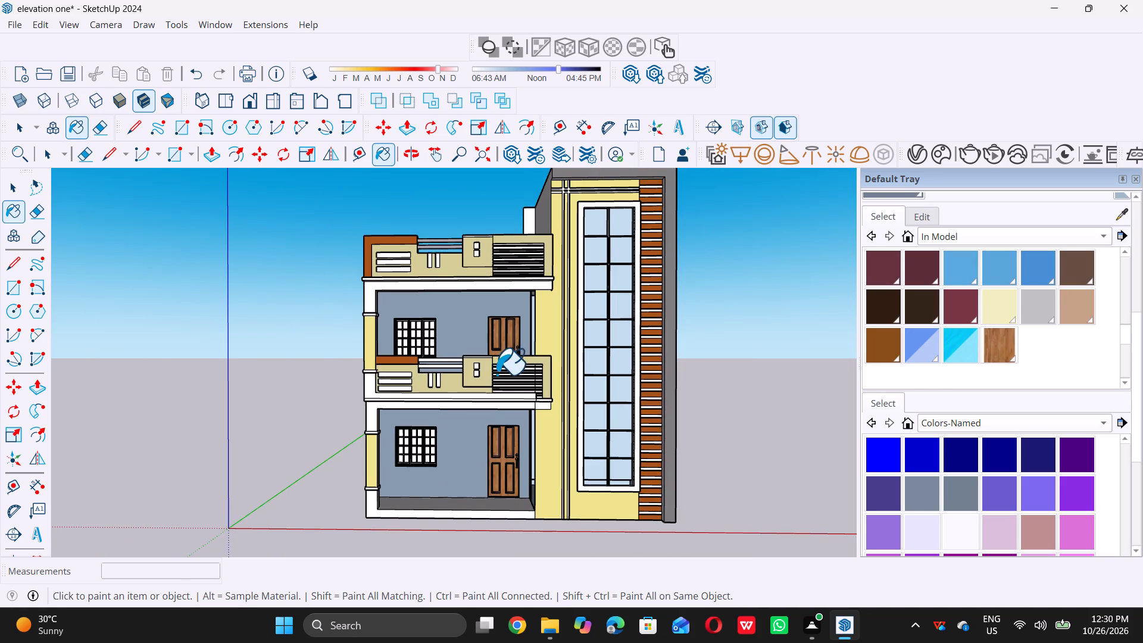
Paint the tall block's front wall slate grey beside the vertical strips and around the tall window.
scroll(553, 439, up, 3)
click(551, 441)
scroll(541, 503, up, 2)
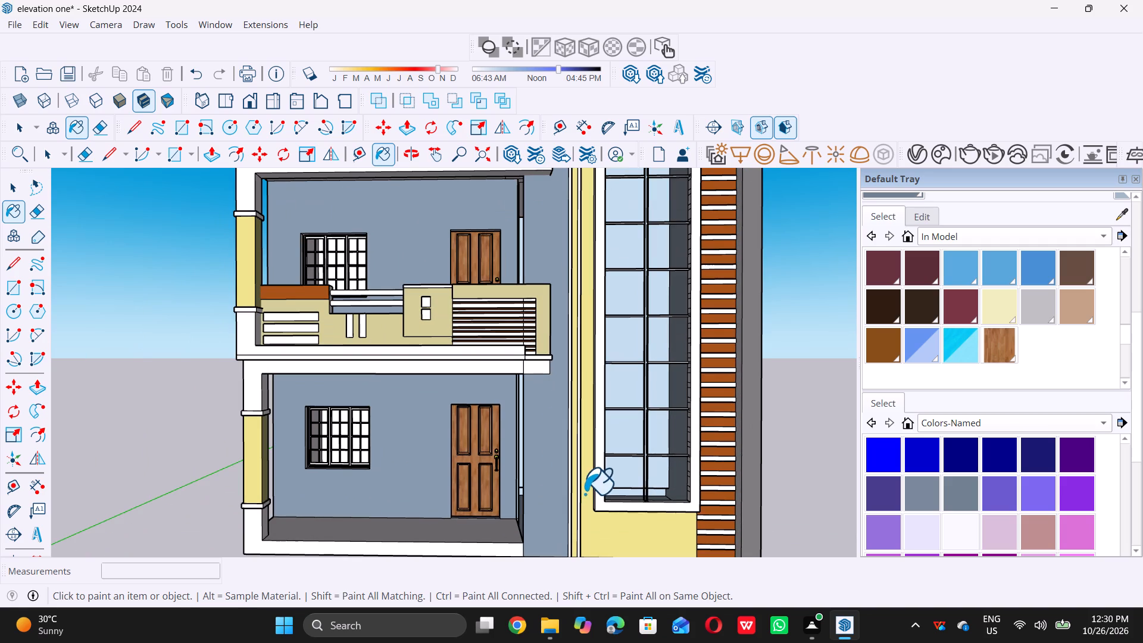
click(590, 489)
scroll(574, 525, down, 6)
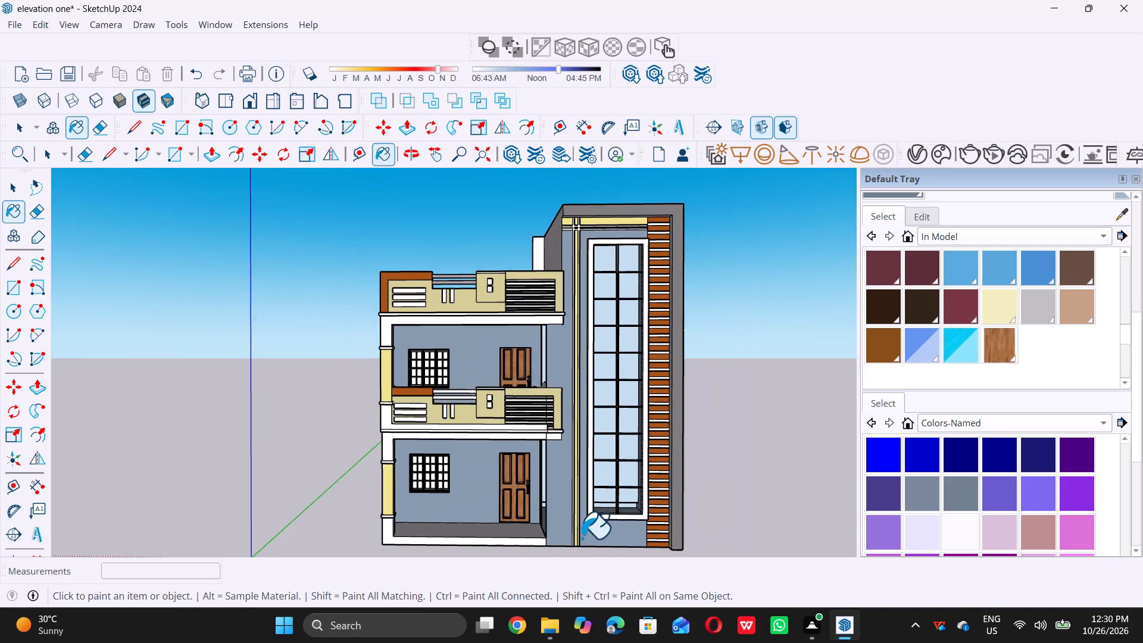
scroll(583, 551, down, 3)
Paint the wall areas above and between the horizontal strips slate grey on both sides of the vertical strips.
scroll(601, 300, up, 2)
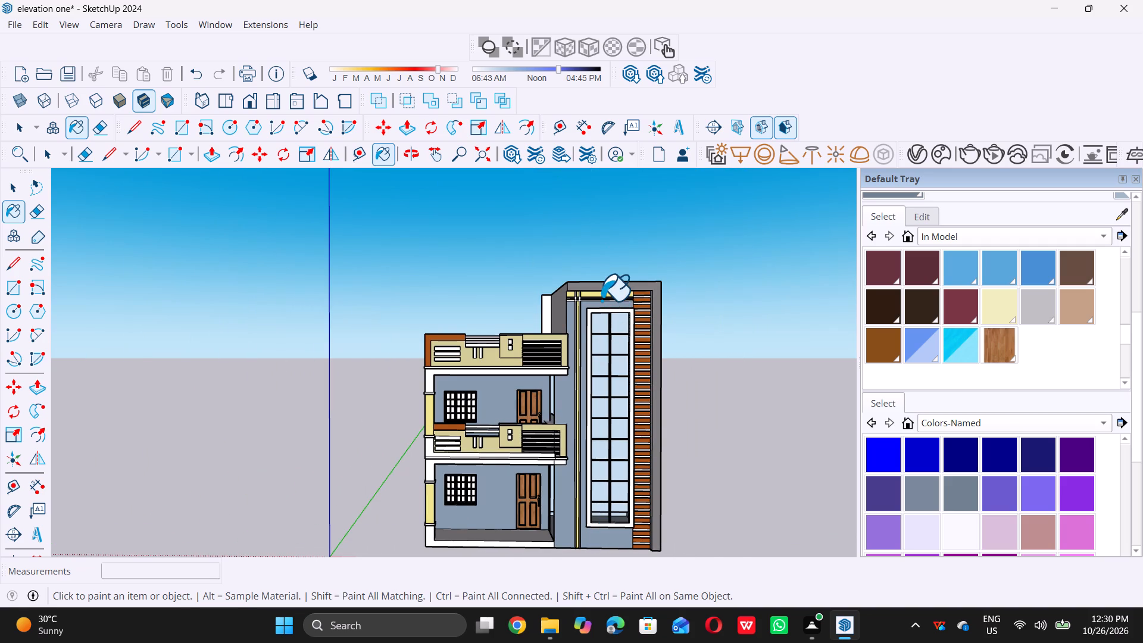
scroll(601, 300, up, 16)
double_click(593, 280)
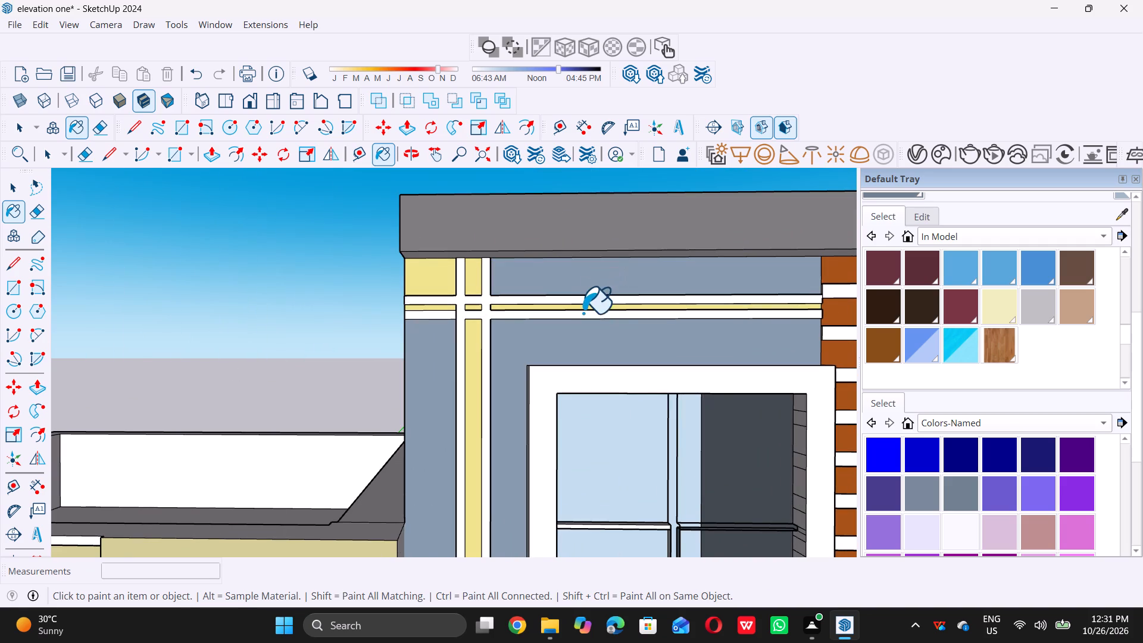
scroll(583, 313, up, 11)
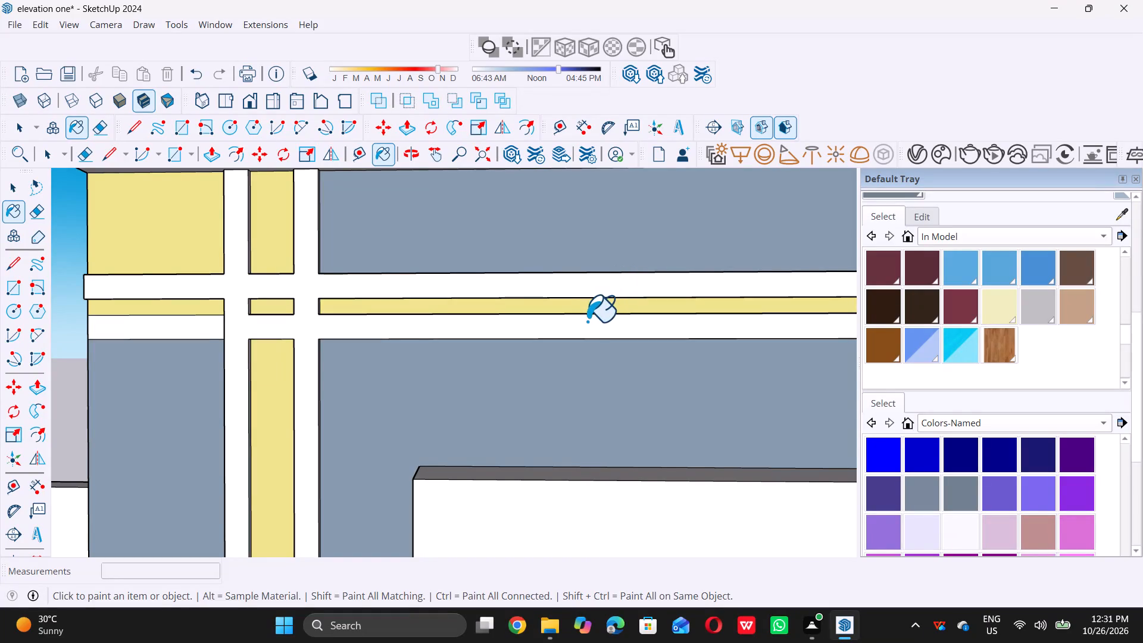
middle_click(592, 307)
double_click(592, 307)
scroll(602, 317, up, 5)
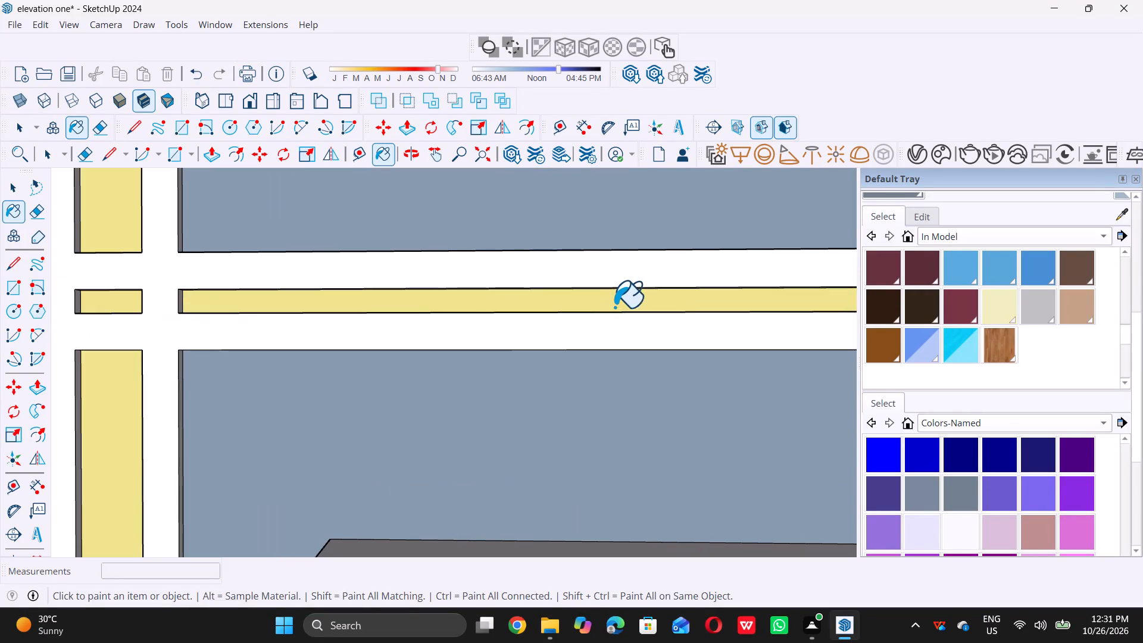
click(622, 299)
scroll(640, 320, down, 8)
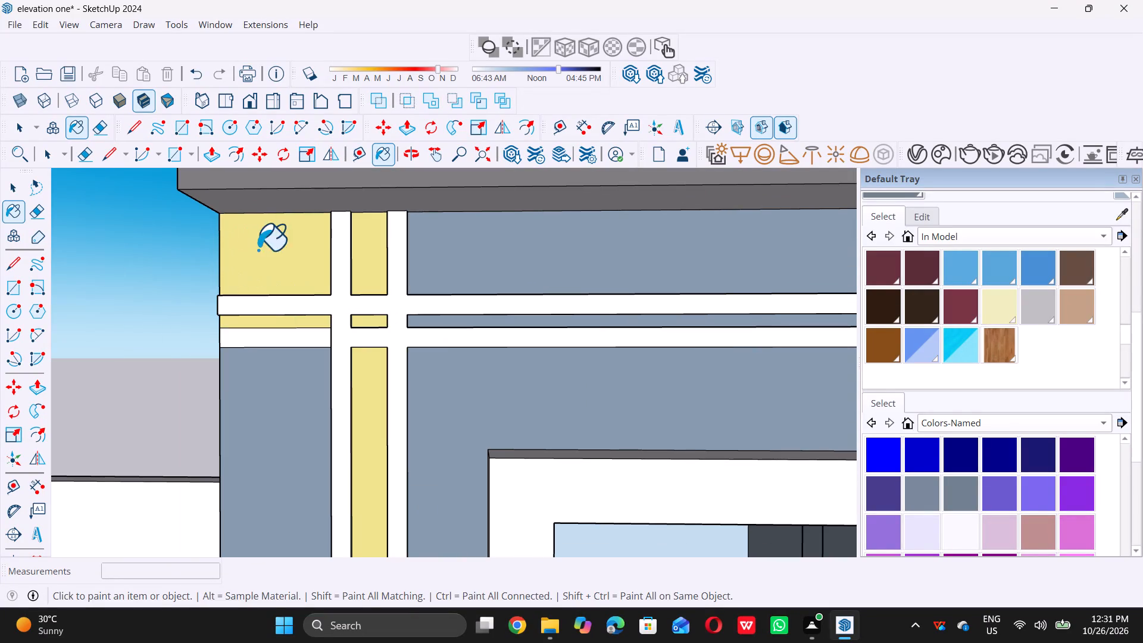
click(277, 246)
scroll(307, 320, up, 5)
double_click(314, 321)
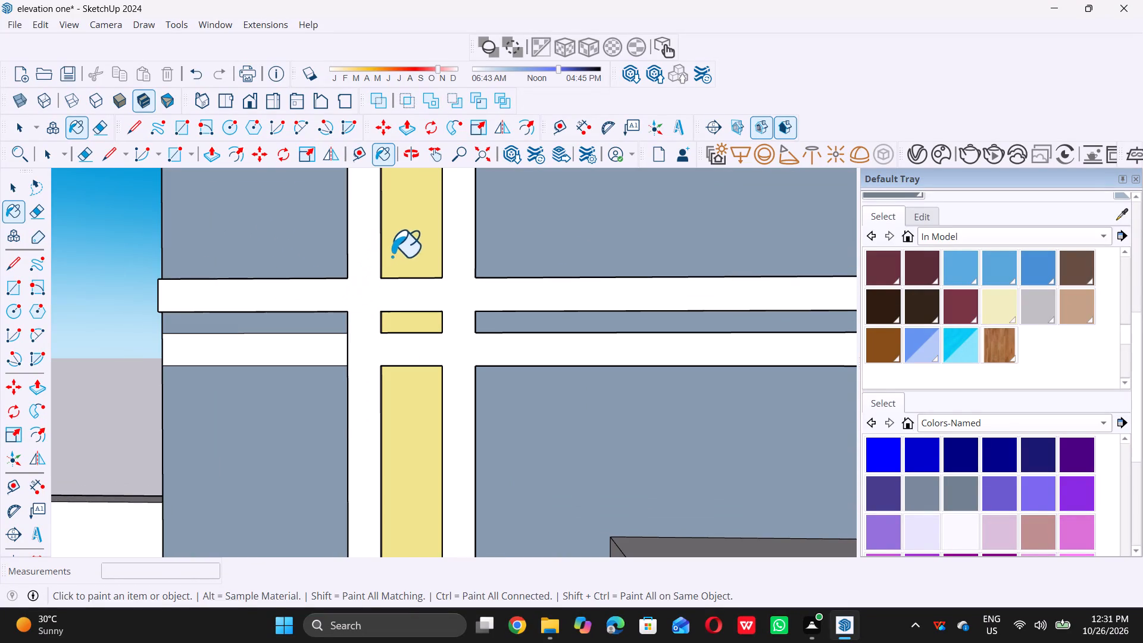
Paint the three wall sections between the two vertical strips slate grey.
click(396, 251)
click(417, 320)
click(421, 388)
Paint the front and side faces of the upper balcony corner column's khaki shaft slate grey.
scroll(414, 378, down, 9)
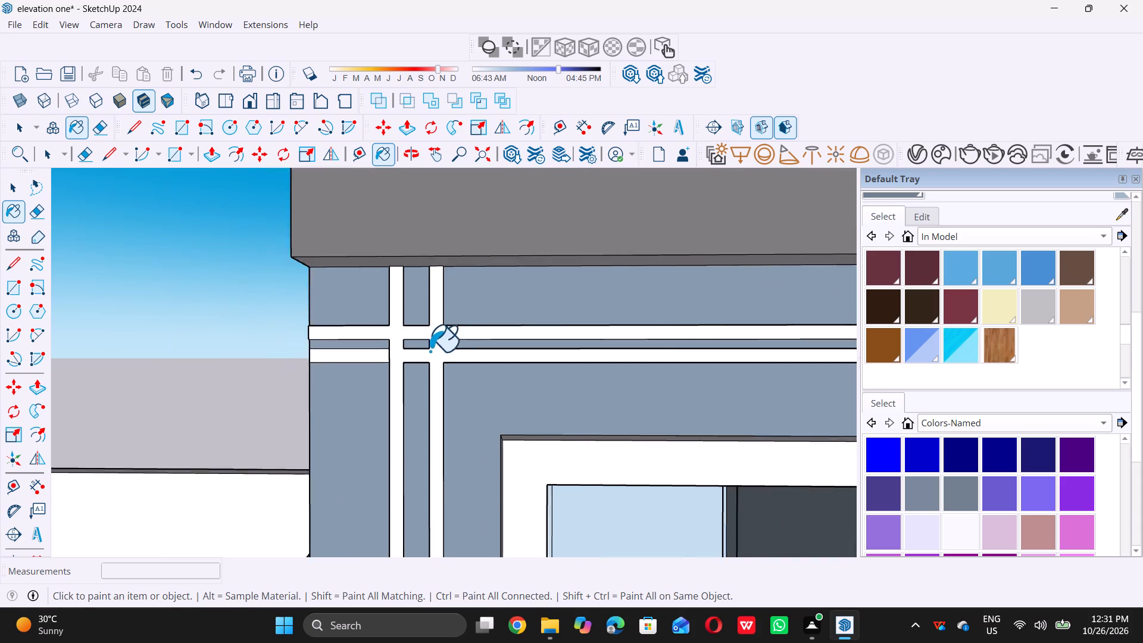
scroll(430, 351, down, 17)
scroll(689, 305, down, 6)
scroll(751, 274, down, 5)
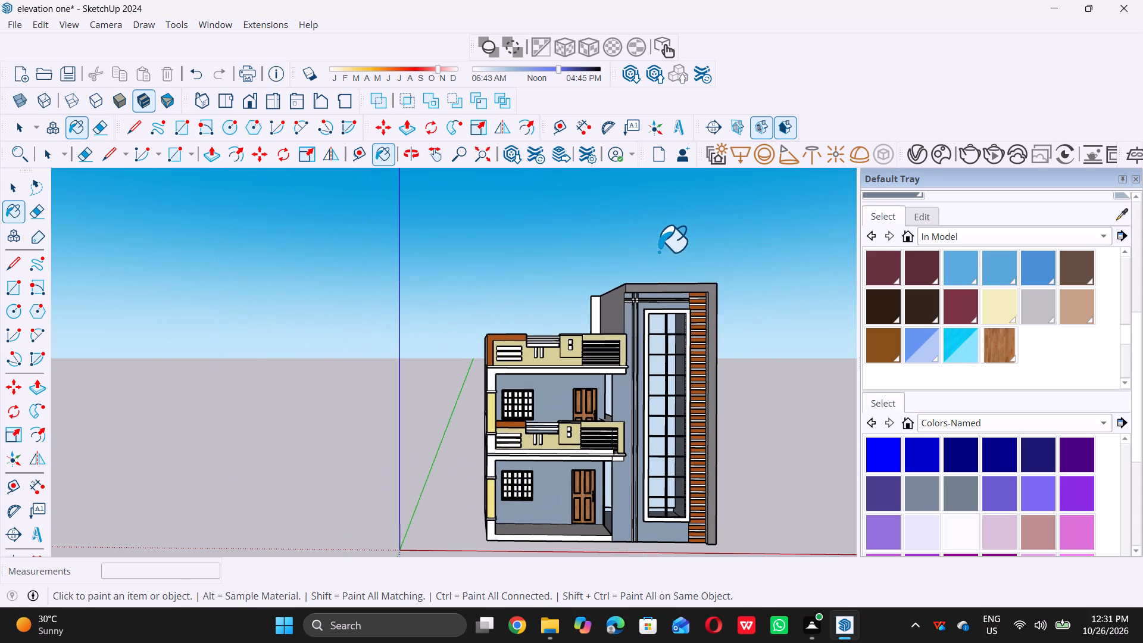
scroll(495, 414, up, 11)
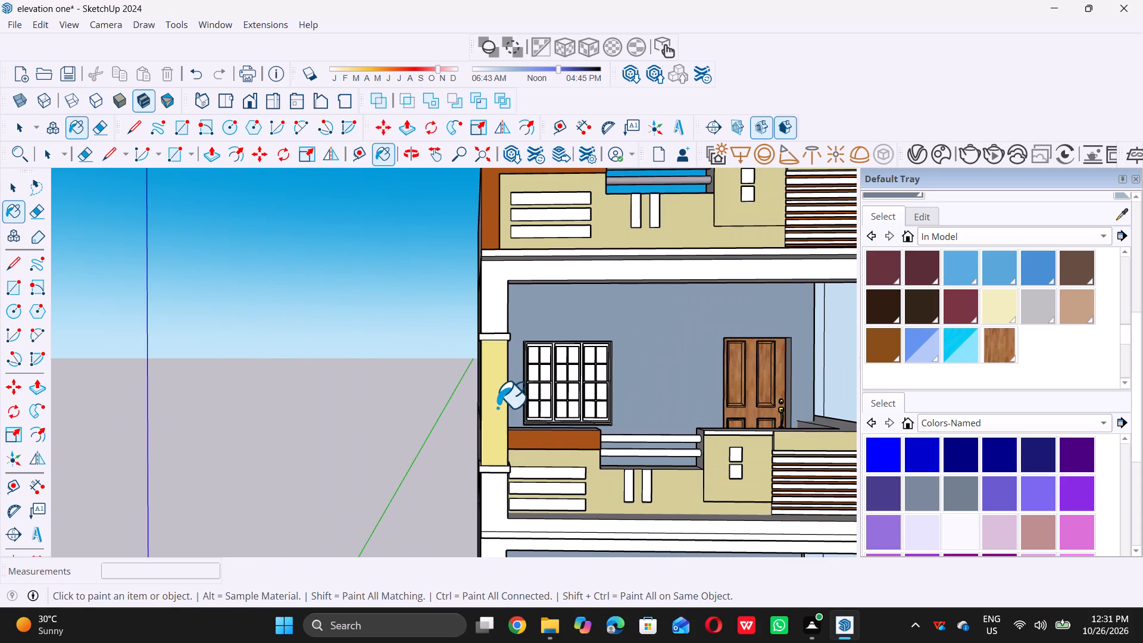
double_click(497, 405)
scroll(489, 411, down, 12)
middle_drag(427, 466, 488, 485)
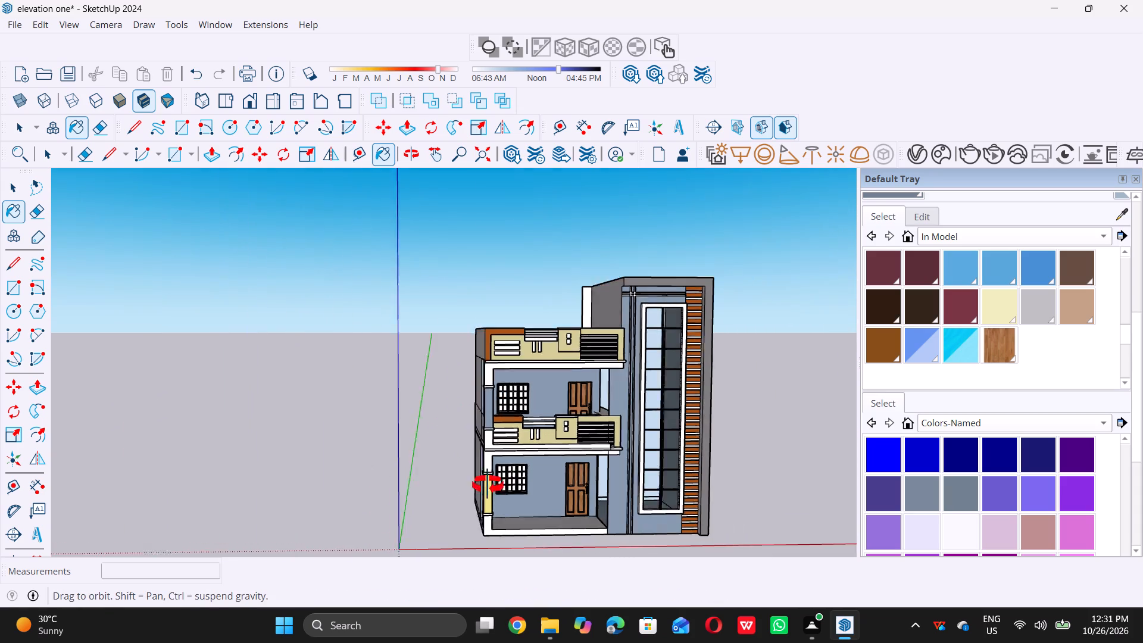
middle_drag(488, 485, 660, 476)
scroll(471, 412, up, 6)
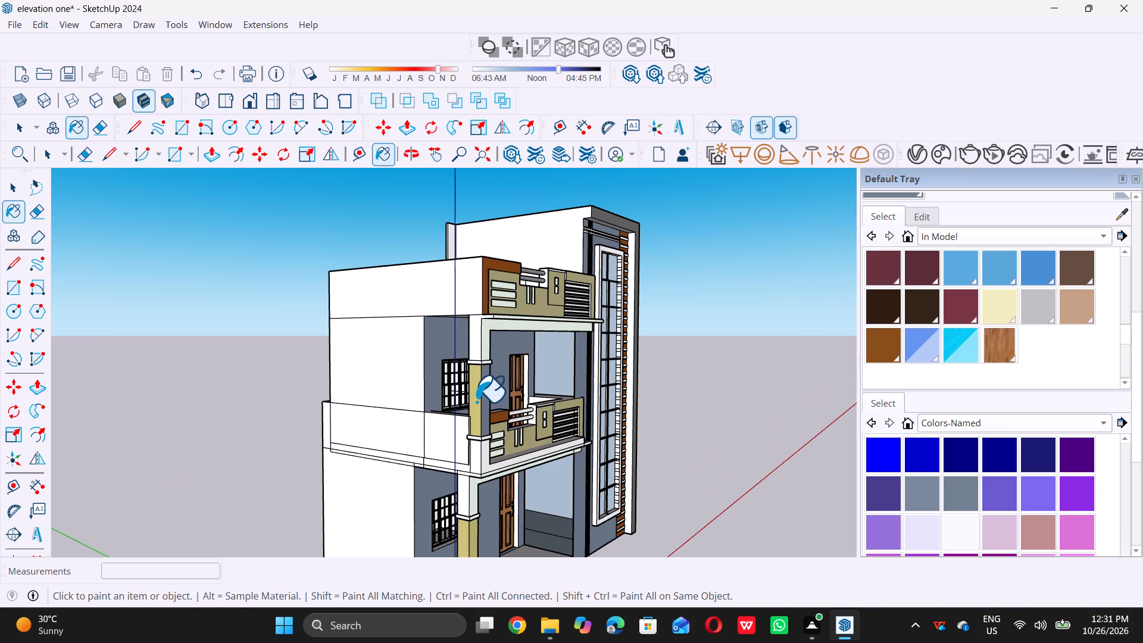
click(476, 401)
middle_drag(494, 393, 31, 382)
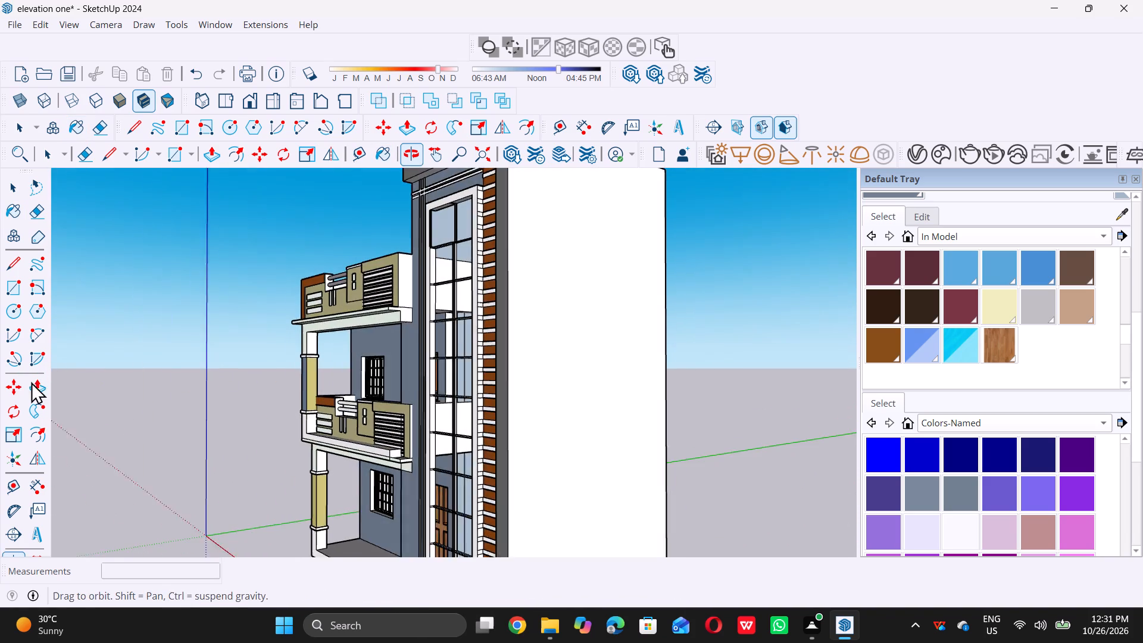
scroll(312, 374, up, 6)
double_click(318, 381)
Paint the remaining khaki rear face of the upper balcony's corner column slate grey.
middle_drag(338, 369, 305, 374)
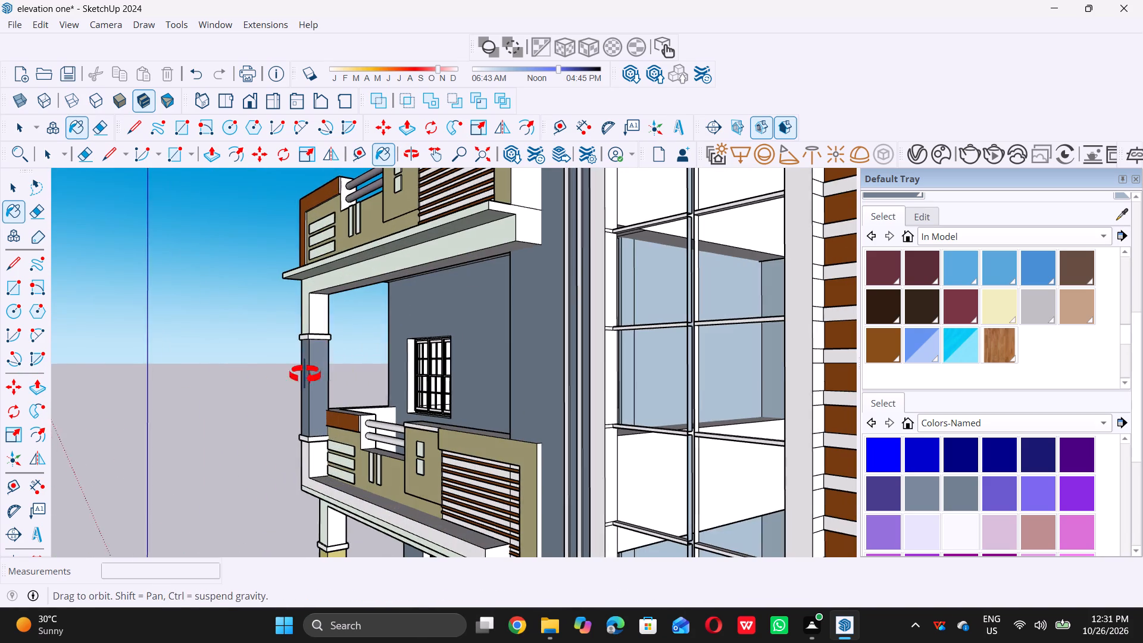
middle_drag(305, 374, 704, 393)
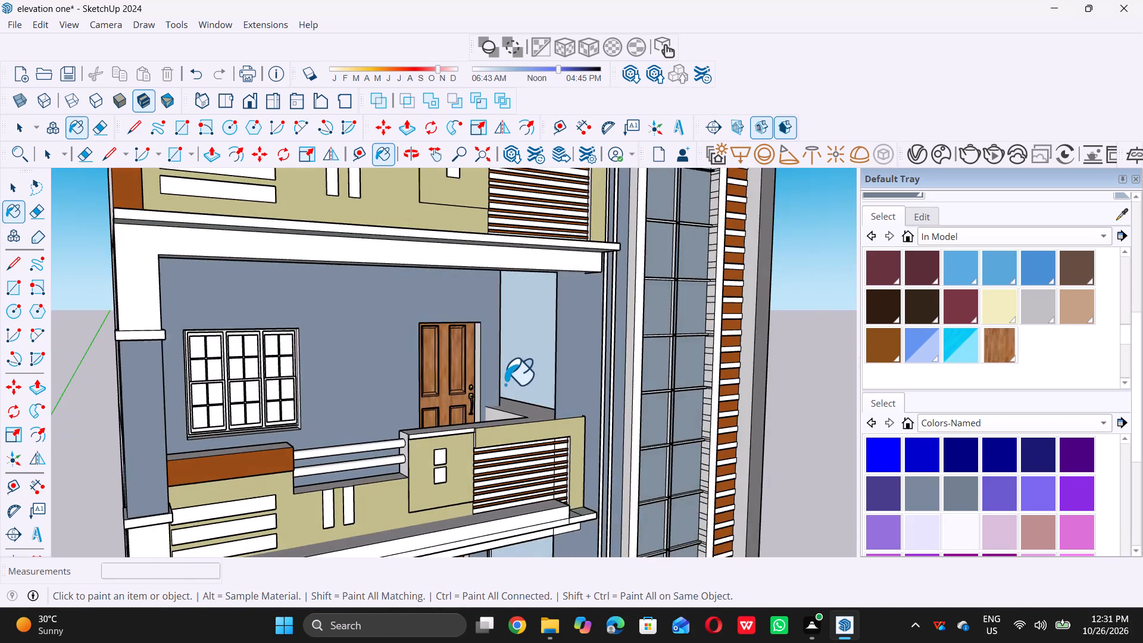
scroll(495, 381, down, 12)
middle_drag(425, 389, 760, 433)
scroll(496, 405, up, 1)
middle_drag(499, 405, 604, 411)
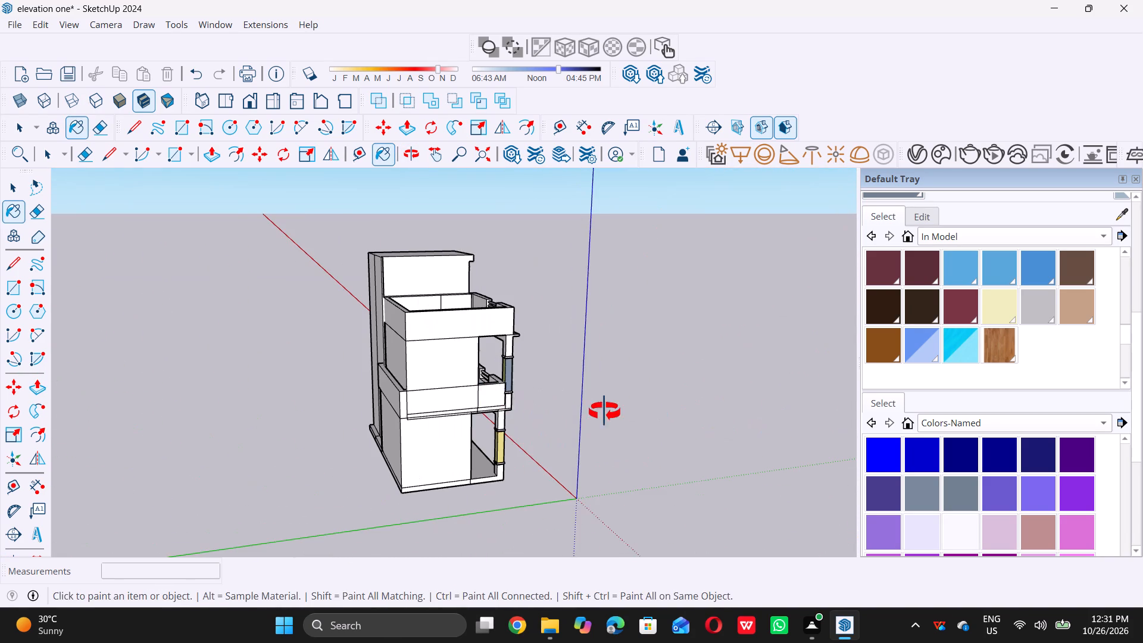
middle_drag(604, 411, 616, 412)
scroll(548, 388, up, 12)
double_click(556, 335)
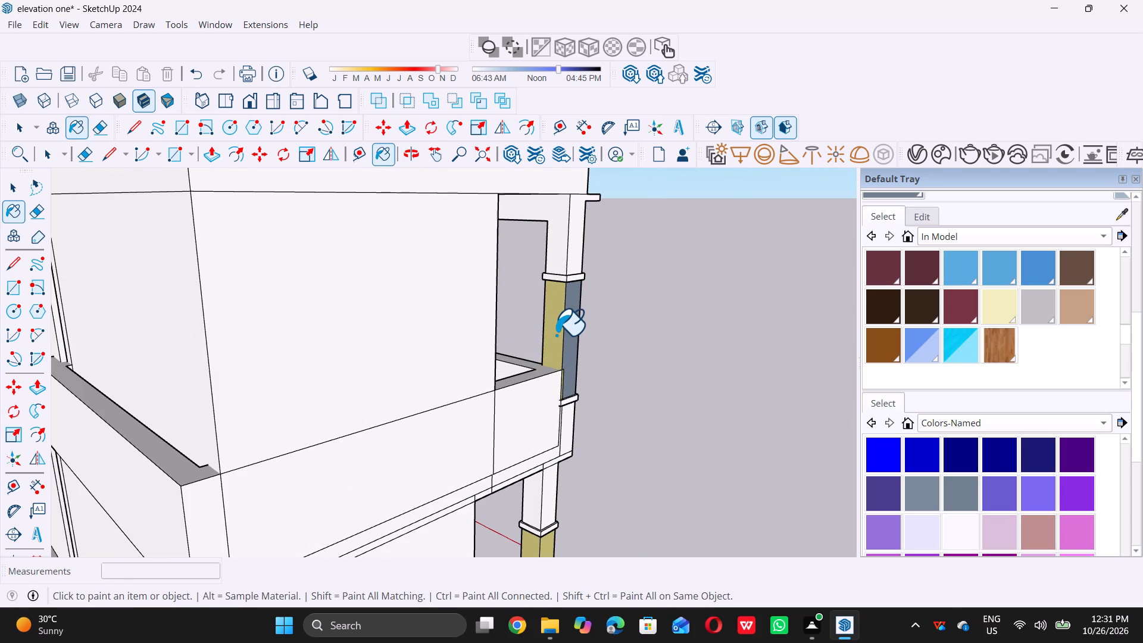
Paint all the khaki faces of the ground-floor corner column's shaft slate grey.
middle_drag(658, 392, 261, 381)
scroll(307, 363, down, 11)
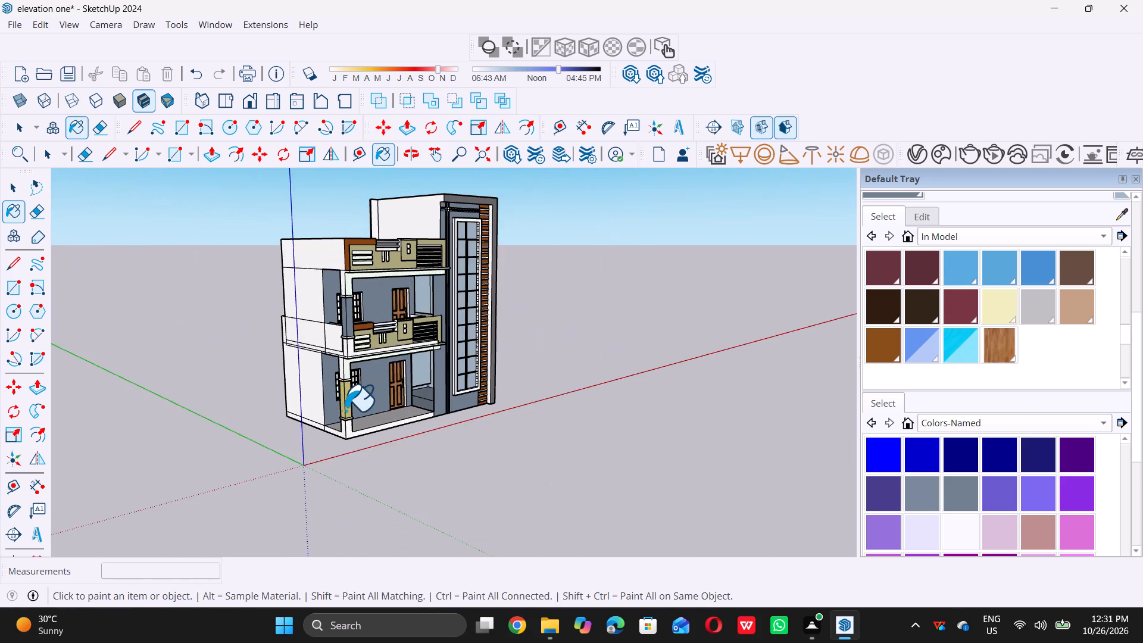
scroll(334, 417, up, 14)
click(352, 373)
click(367, 367)
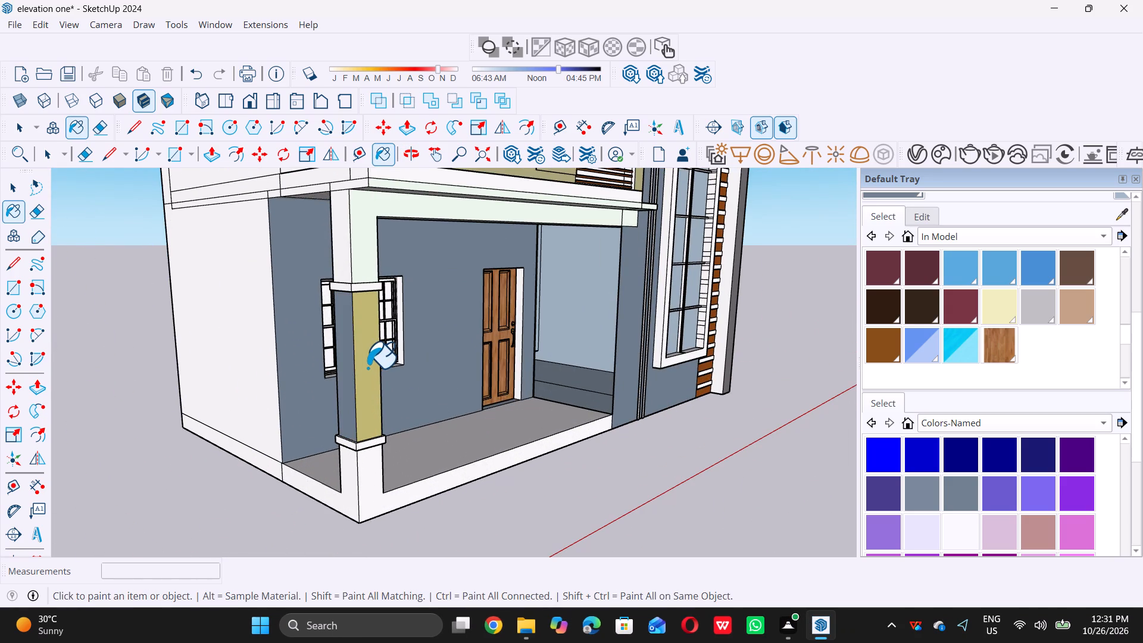
scroll(373, 373, up, 1)
middle_drag(373, 373, 51, 367)
scroll(259, 327, up, 4)
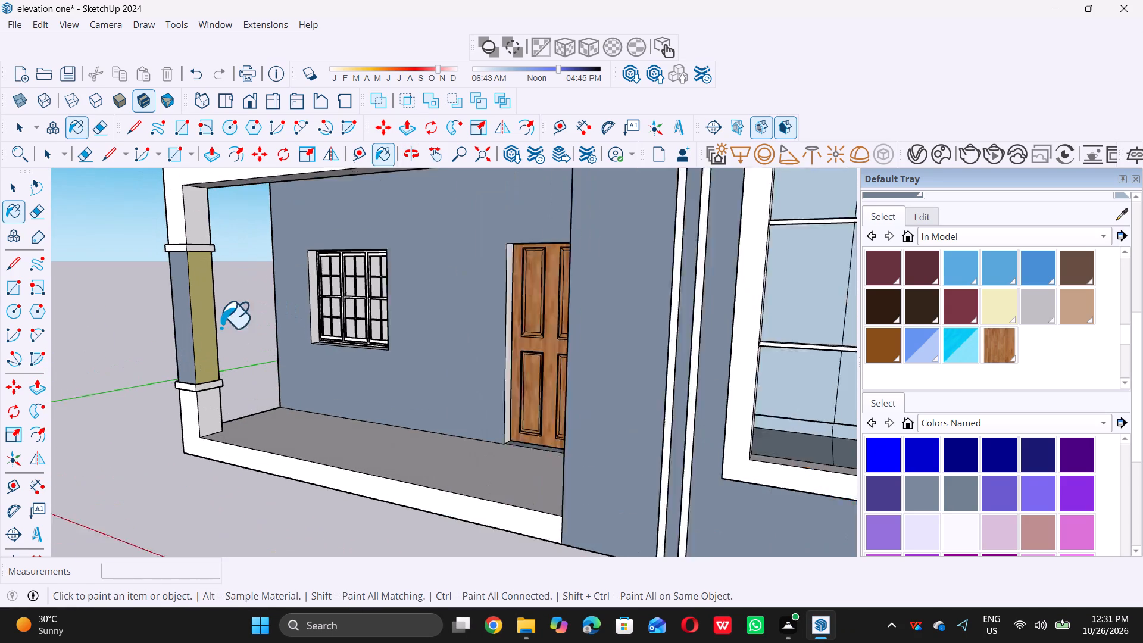
click(199, 326)
scroll(217, 329, down, 7)
middle_drag(147, 355, 609, 389)
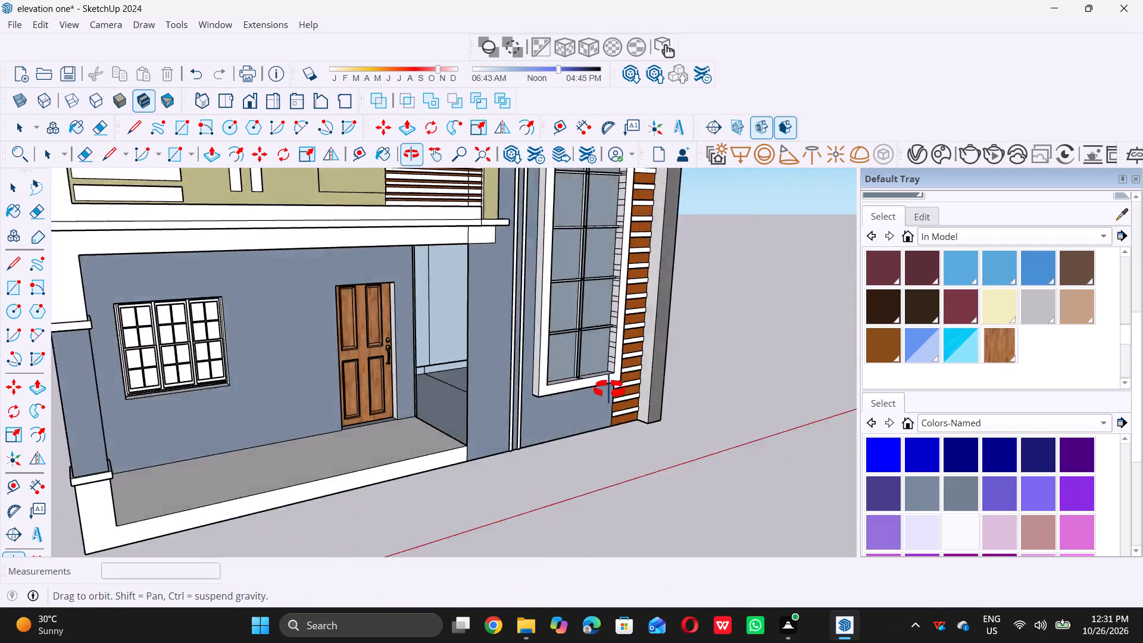
middle_drag(609, 389, 805, 396)
click(742, 411)
Review the recoloured front elevation from a distance and from a low viewpoint.
scroll(695, 414, down, 5)
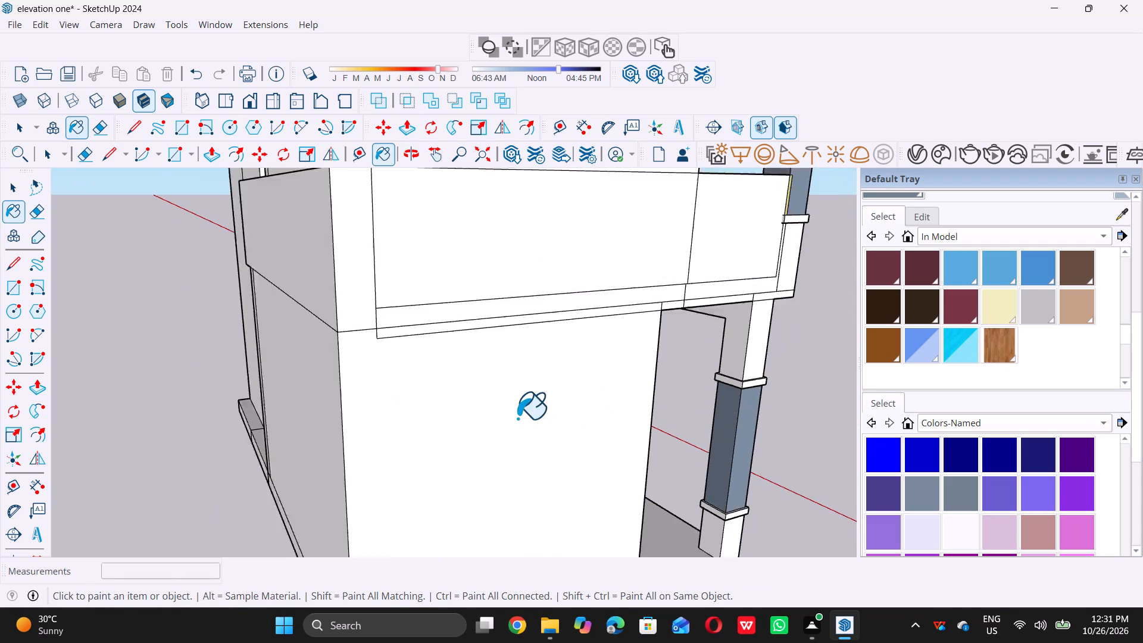
scroll(517, 418, down, 13)
middle_drag(791, 433, 315, 404)
scroll(371, 413, down, 7)
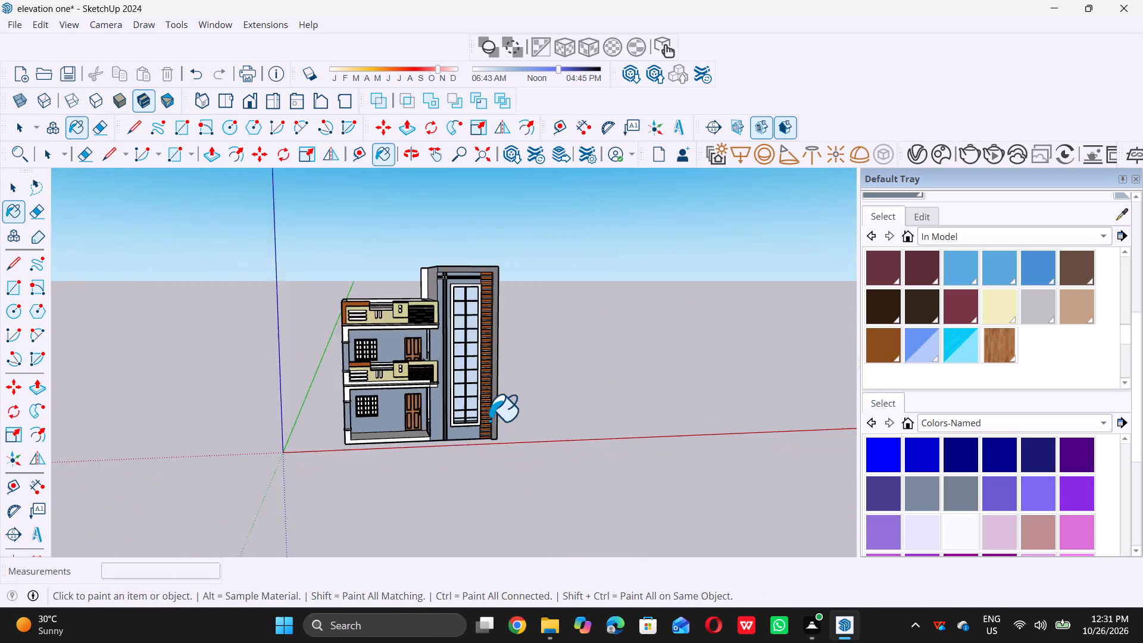
scroll(489, 420, down, 5)
middle_drag(444, 390, 392, 364)
key(space)
scroll(430, 366, up, 4)
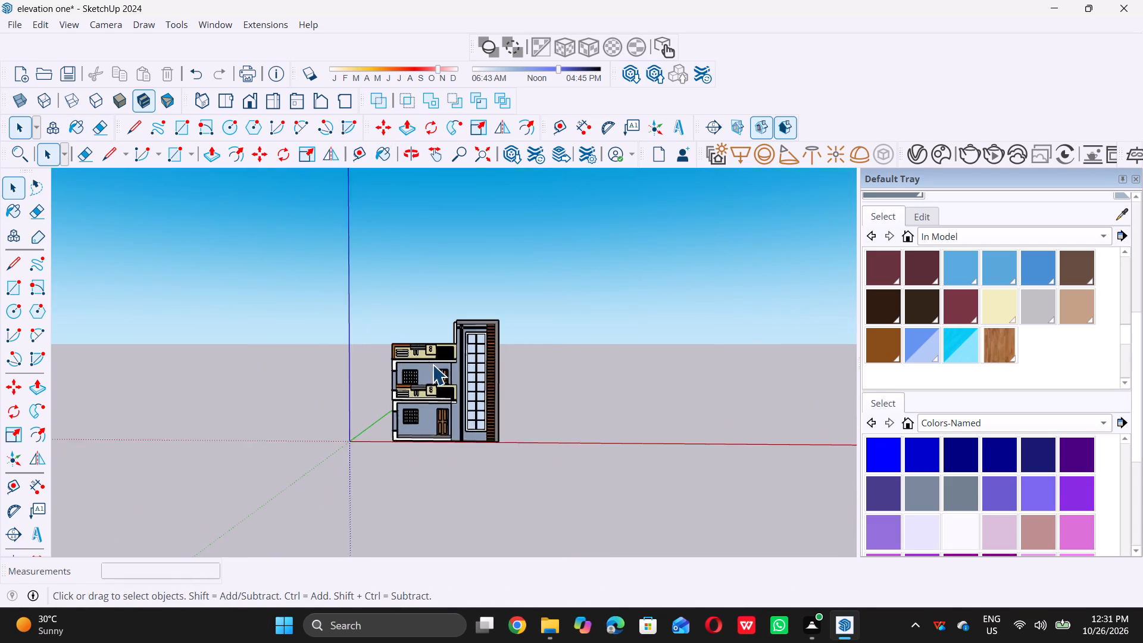
scroll(432, 364, up, 9)
scroll(440, 357, down, 7)
middle_drag(464, 355, 461, 326)
scroll(470, 361, up, 7)
scroll(469, 452, up, 7)
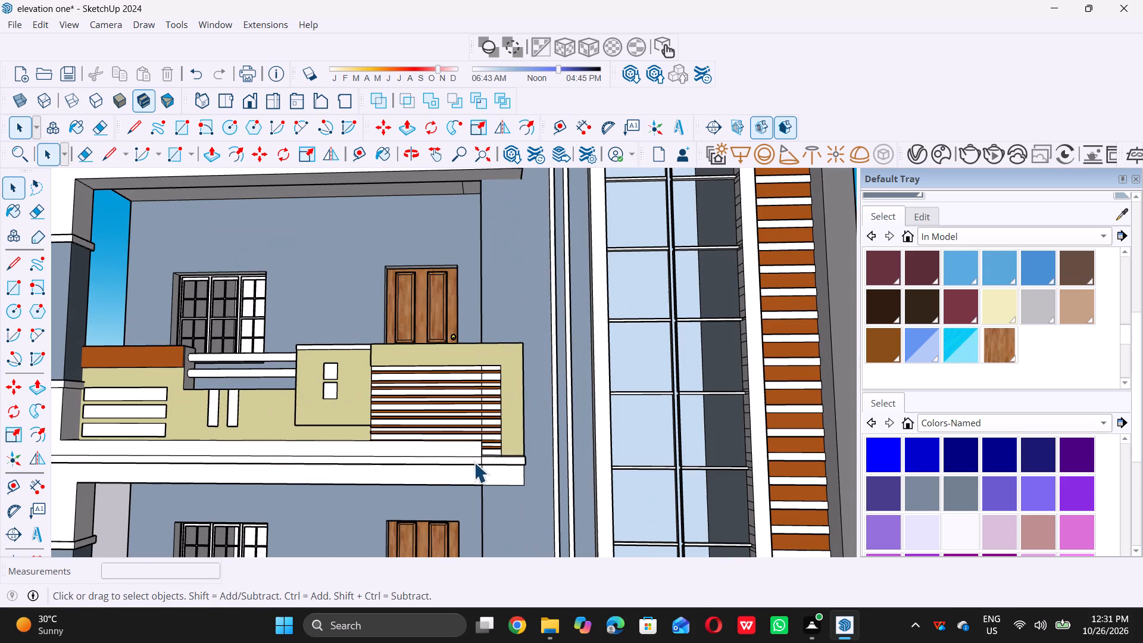
Examine the vertical line crossing the white gaps between the brown slats on the first-floor balcony parapet.
middle_drag(482, 451, 510, 450)
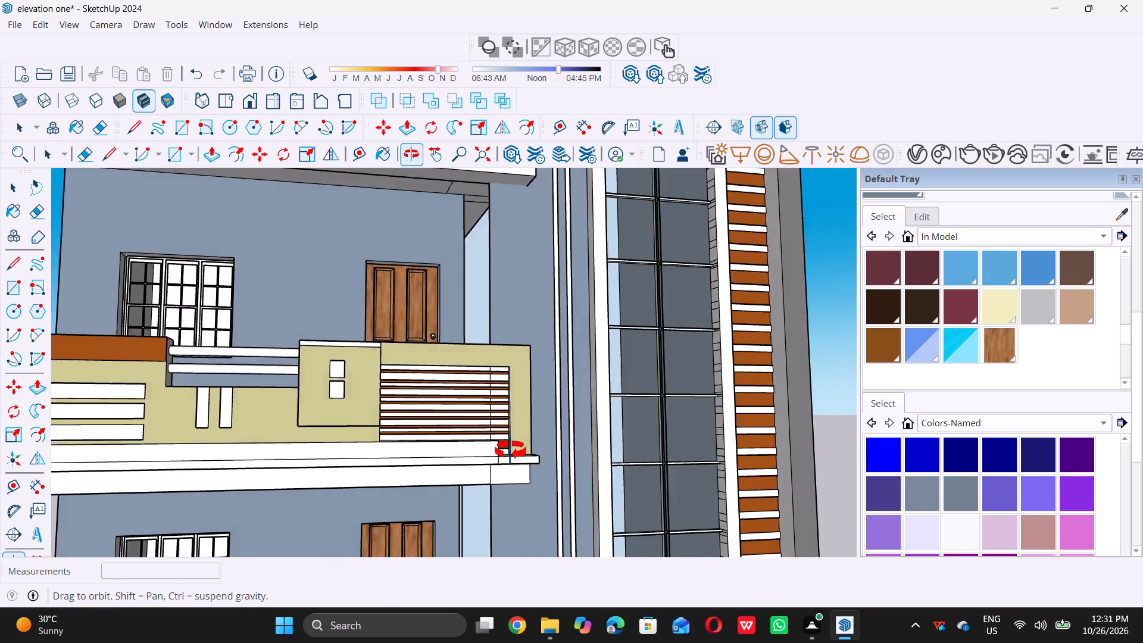
middle_drag(510, 450, 373, 456)
scroll(465, 426, up, 14)
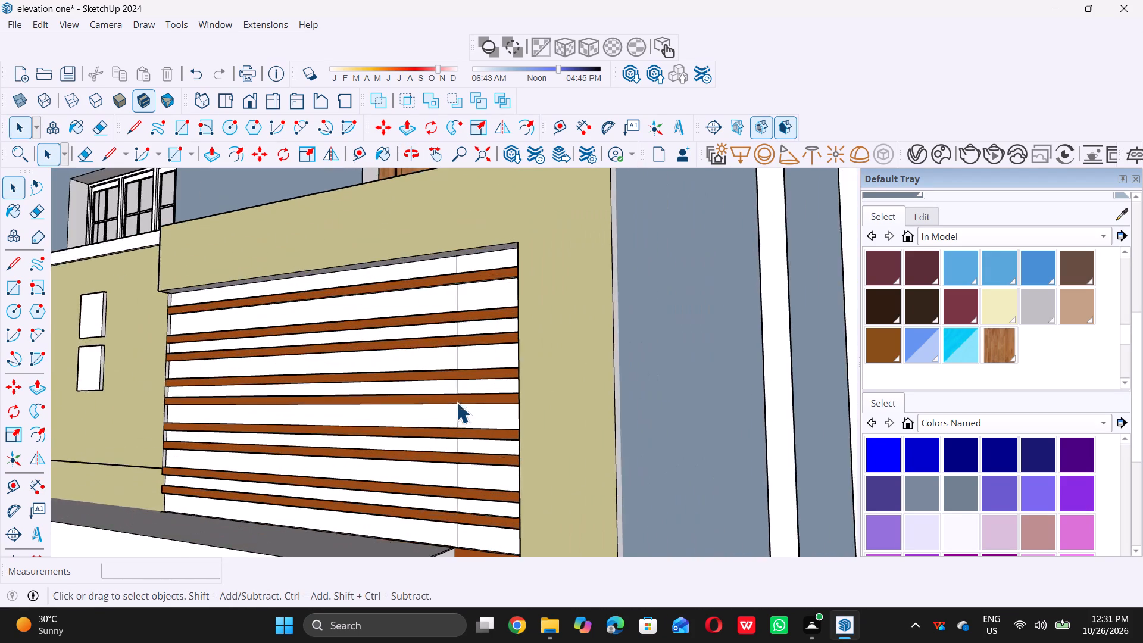
scroll(459, 410, up, 7)
double_click(453, 412)
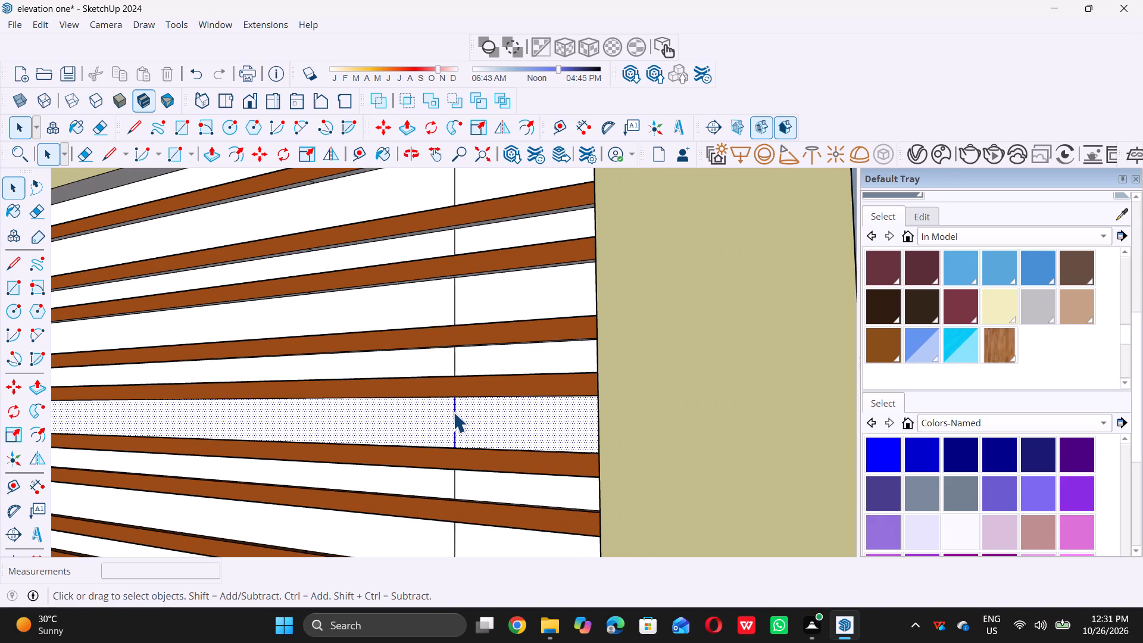
click(498, 422)
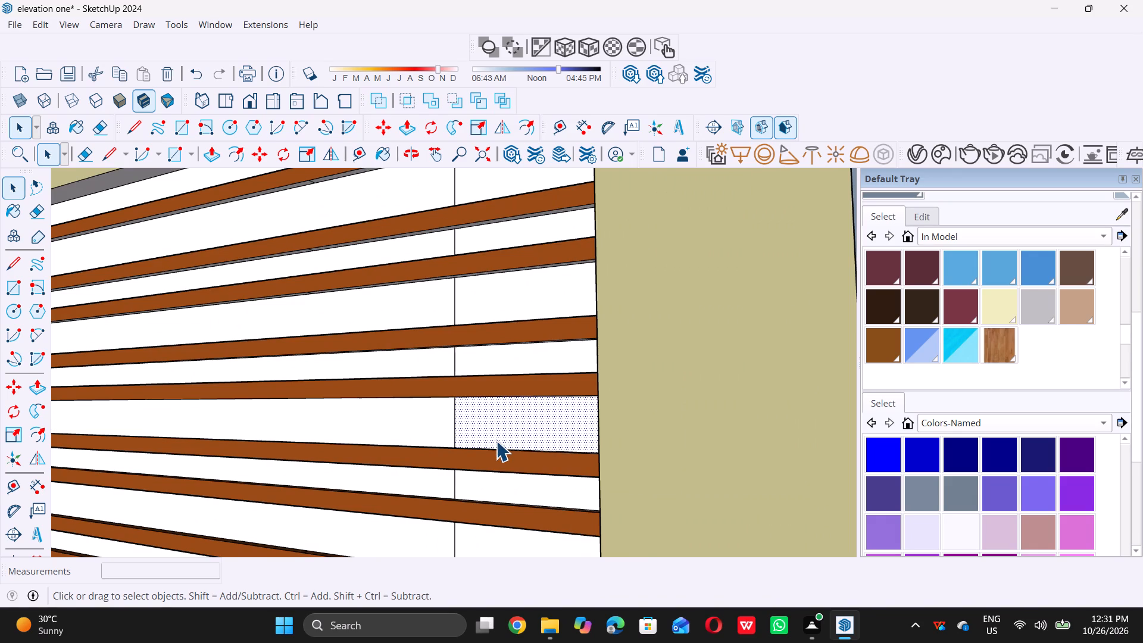
scroll(482, 463, down, 12)
scroll(495, 431, down, 20)
scroll(495, 431, down, 1)
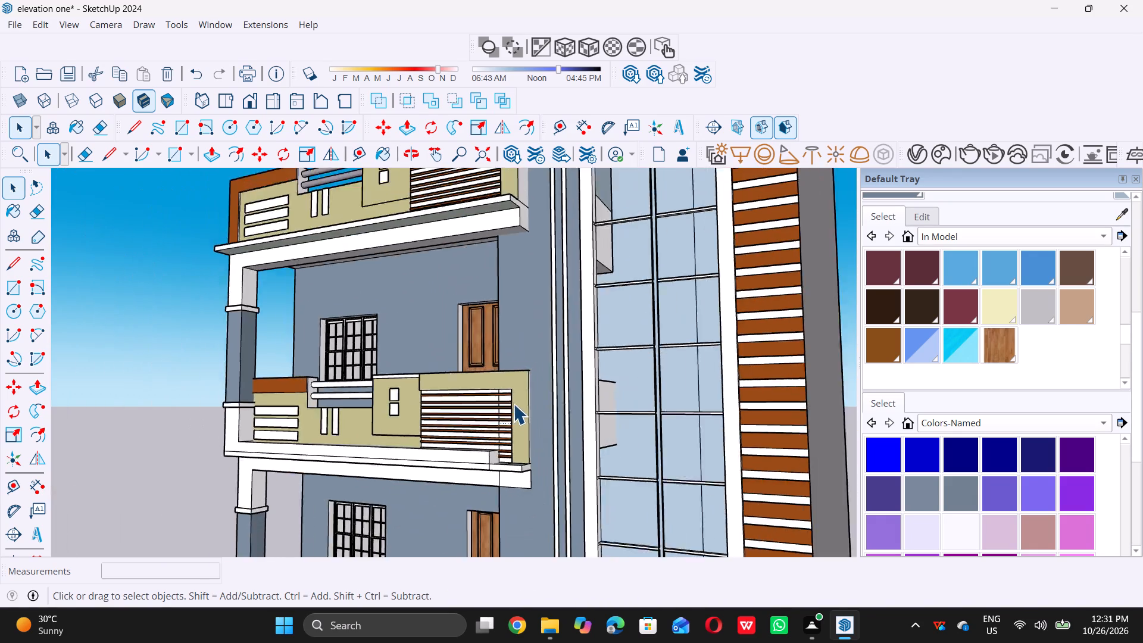
scroll(513, 404, down, 8)
click(242, 390)
Erase the vertical line segments crossing the top four white gaps of the first-floor parapet's slatted panel.
scroll(541, 426, up, 9)
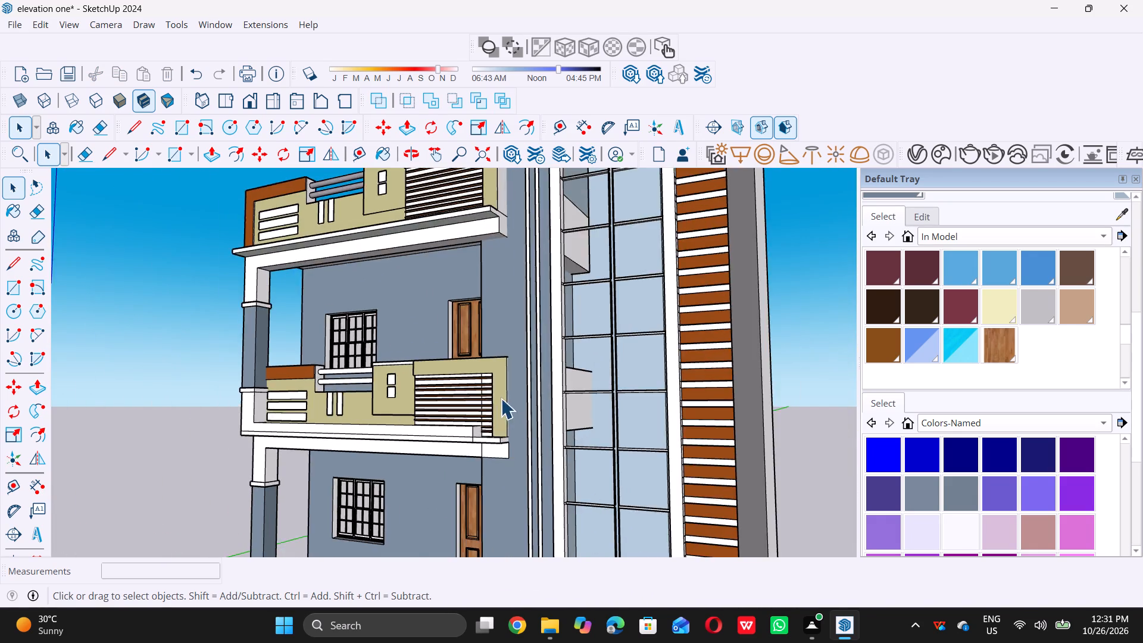
scroll(501, 398, up, 10)
scroll(446, 347, up, 6)
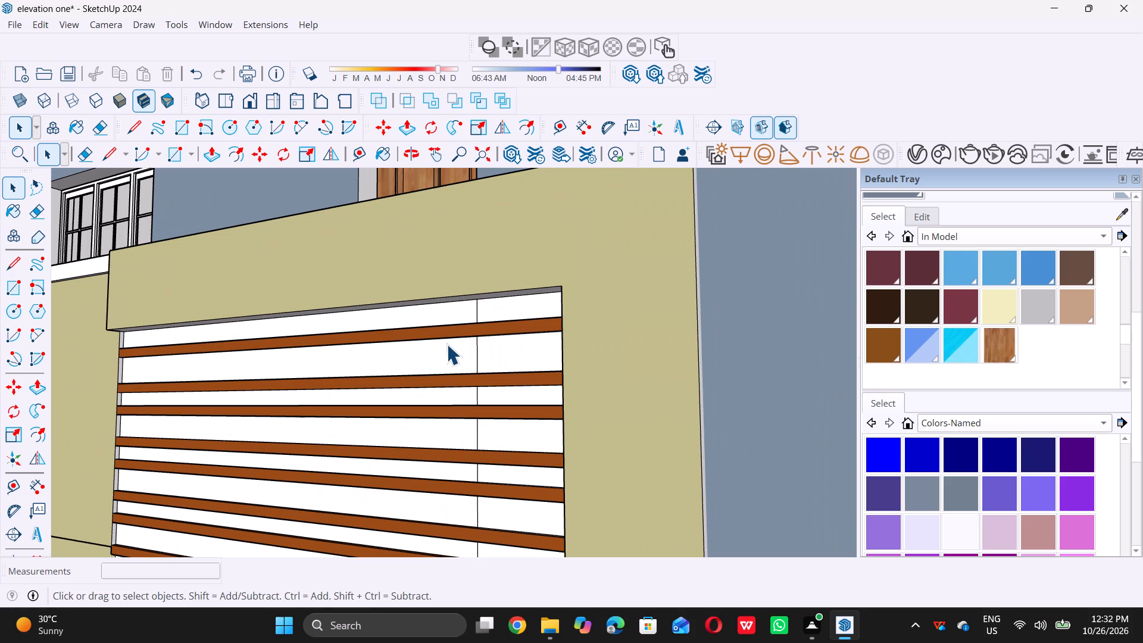
key(e)
double_click(476, 357)
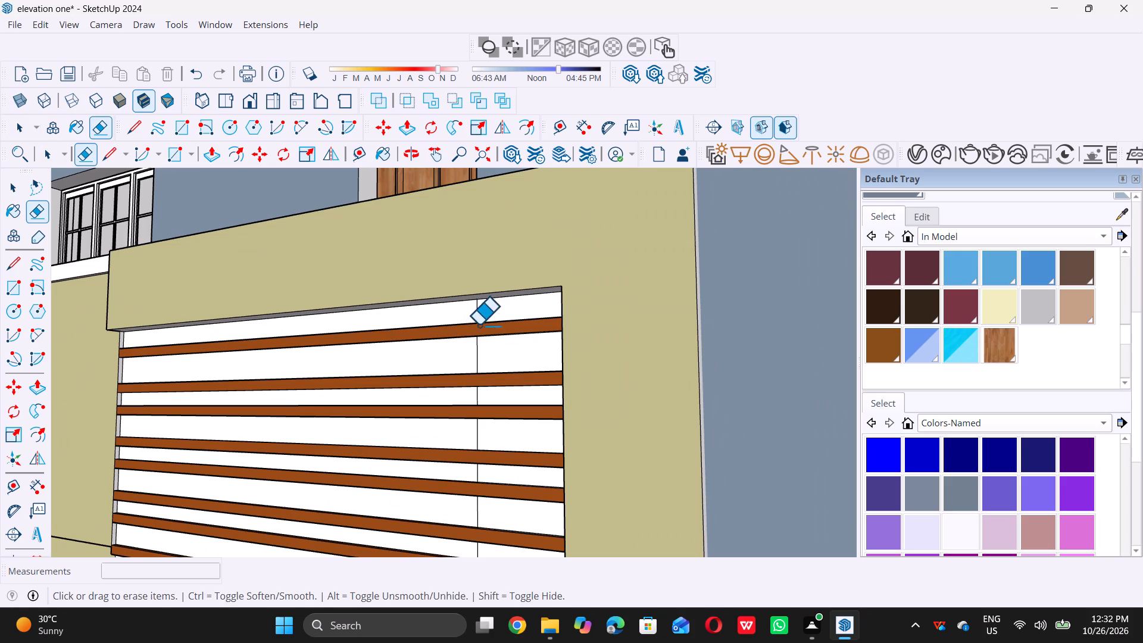
scroll(471, 319, up, 16)
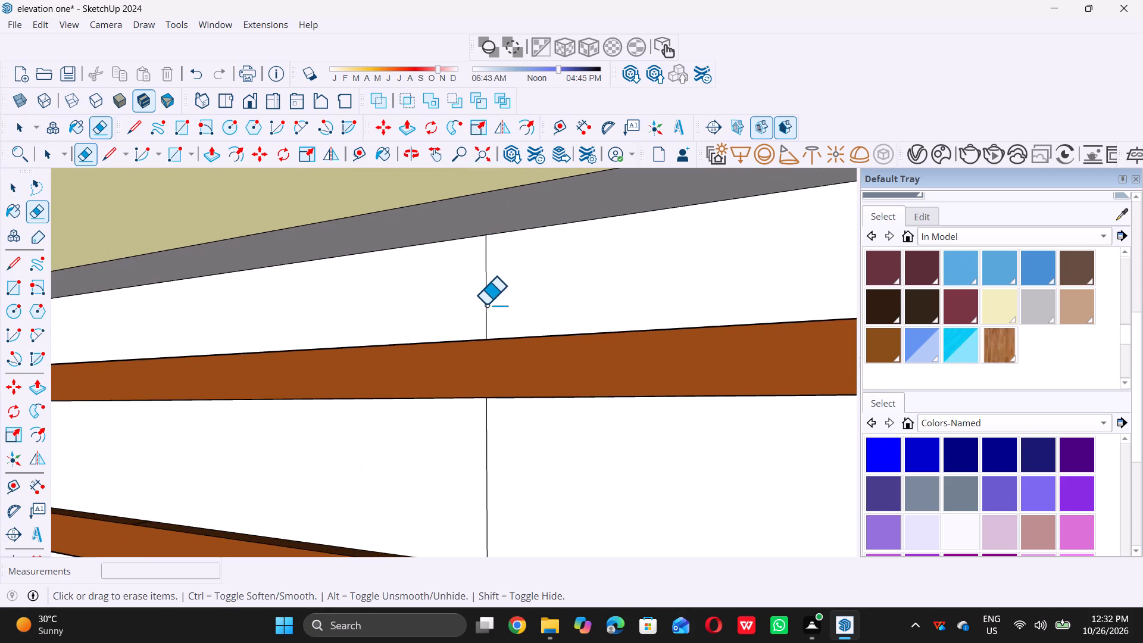
click(486, 304)
click(487, 456)
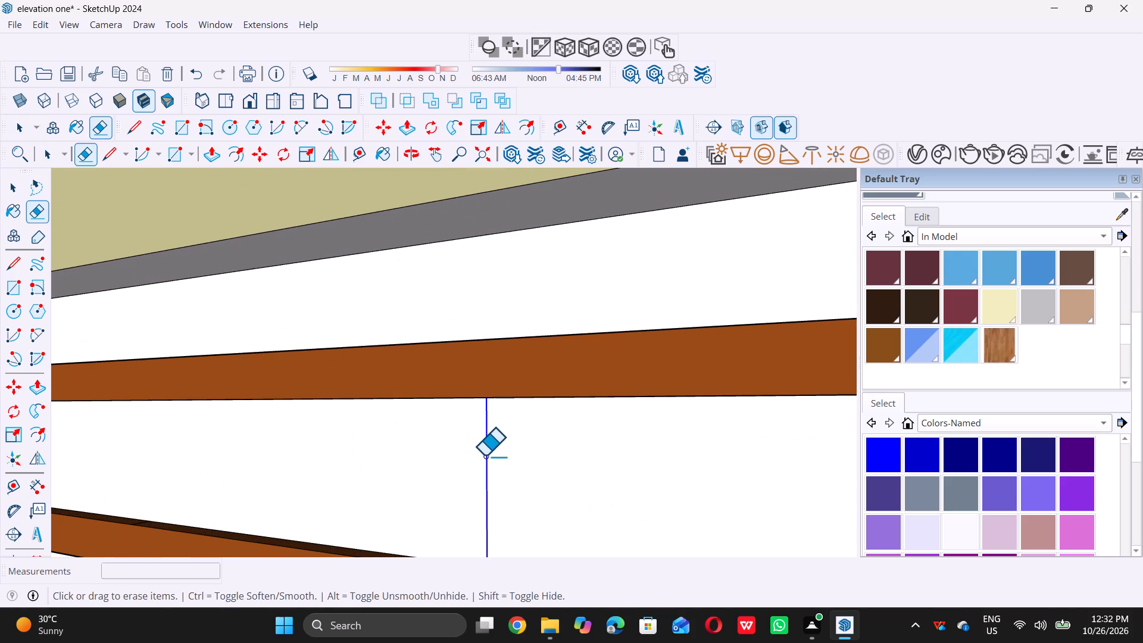
scroll(485, 455, down, 20)
scroll(516, 409, up, 11)
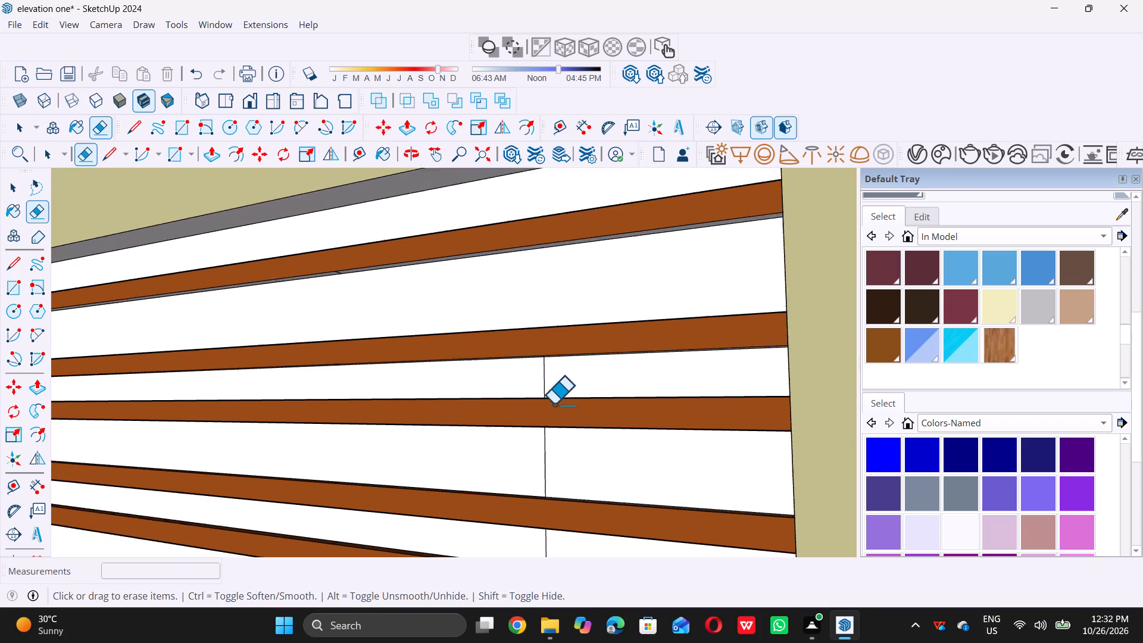
click(547, 374)
click(548, 472)
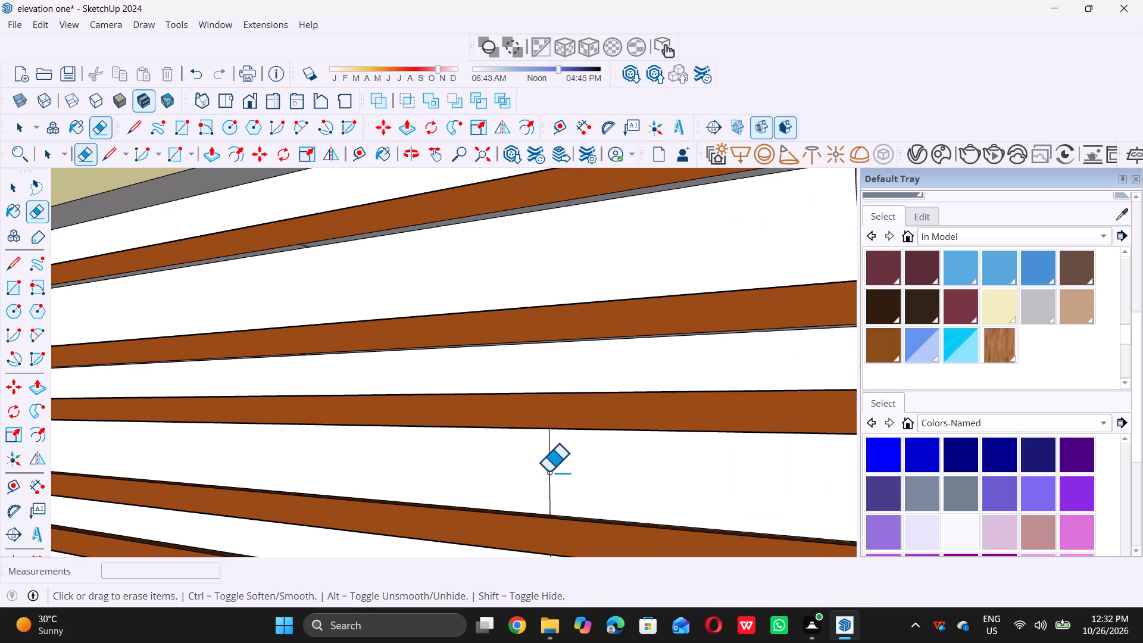
Erase the vertical line segments crossing the next four white gaps further down the slatted panel.
scroll(557, 461, down, 15)
scroll(542, 406, up, 11)
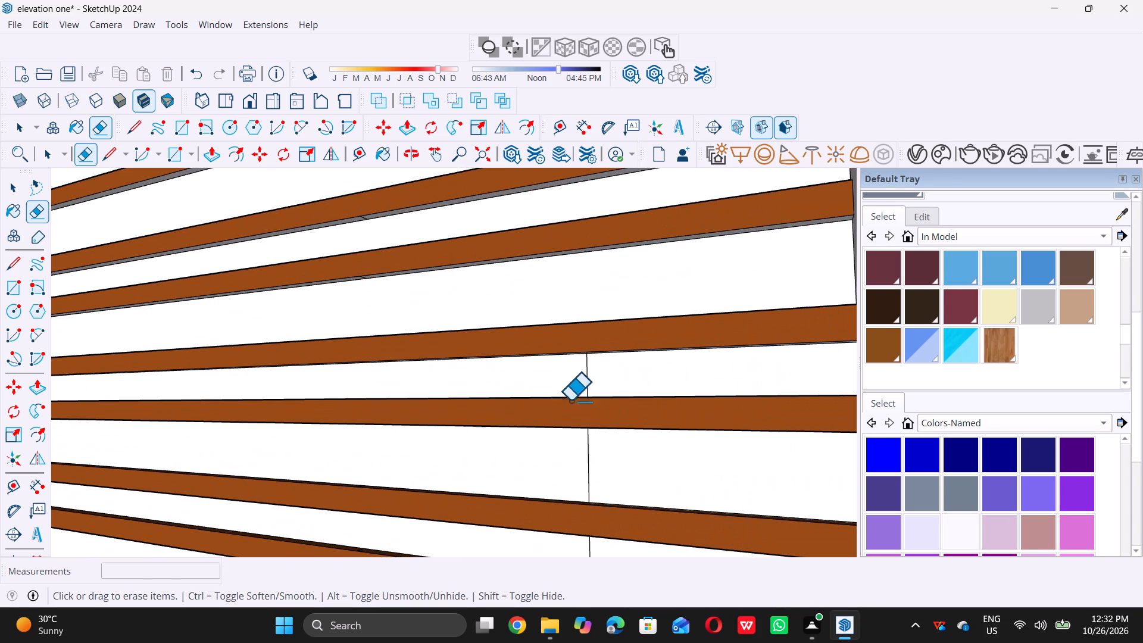
click(586, 377)
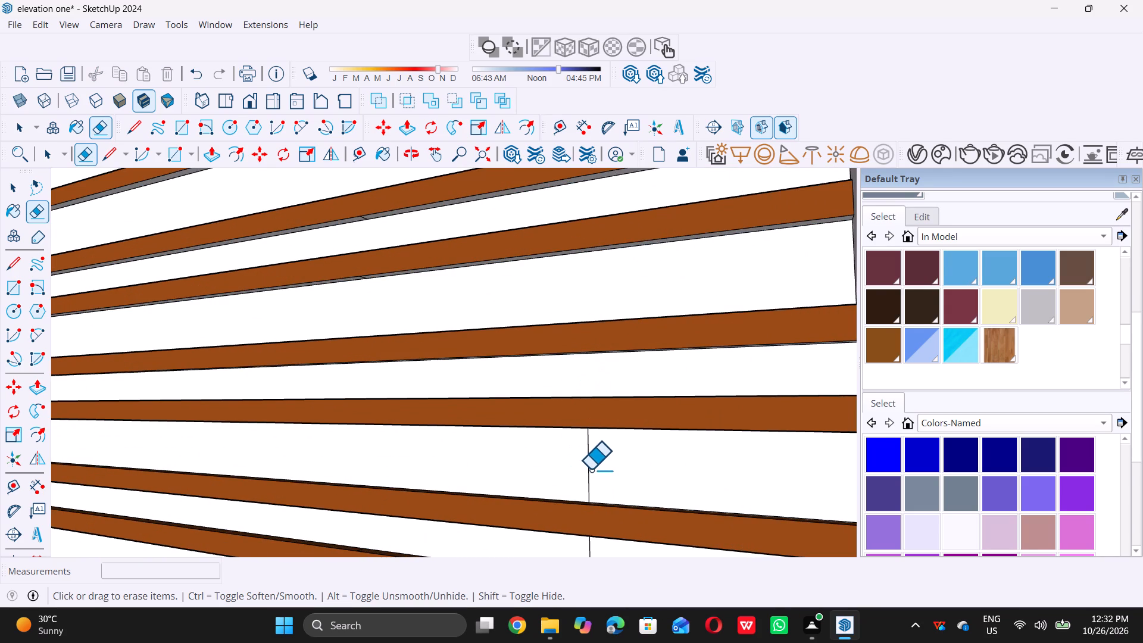
click(588, 467)
scroll(589, 463, down, 12)
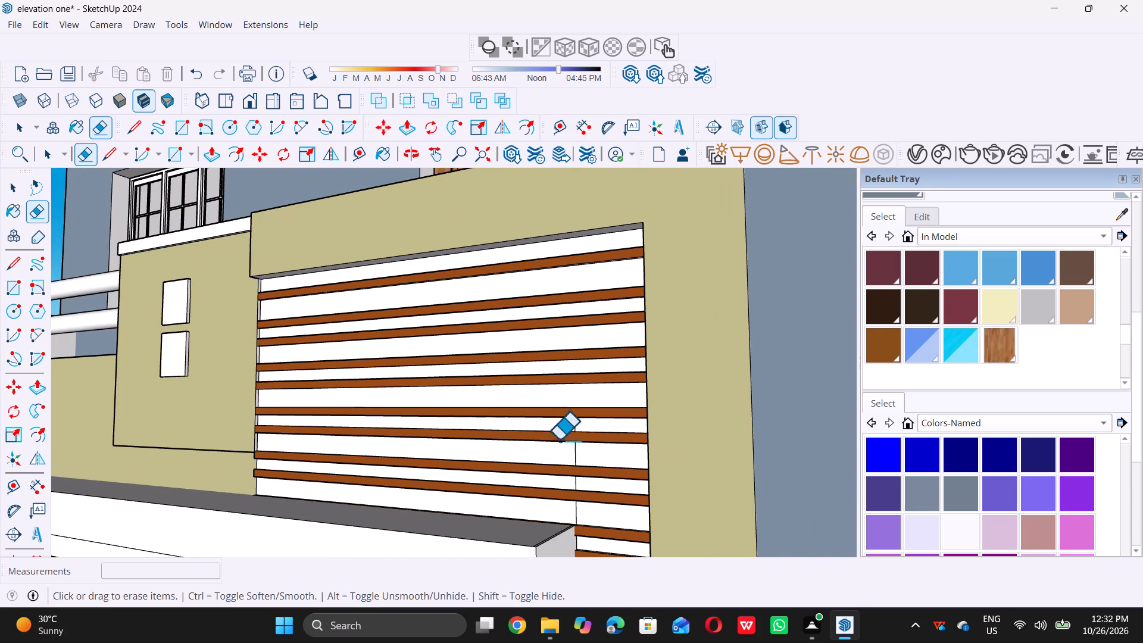
scroll(561, 461, up, 13)
click(599, 355)
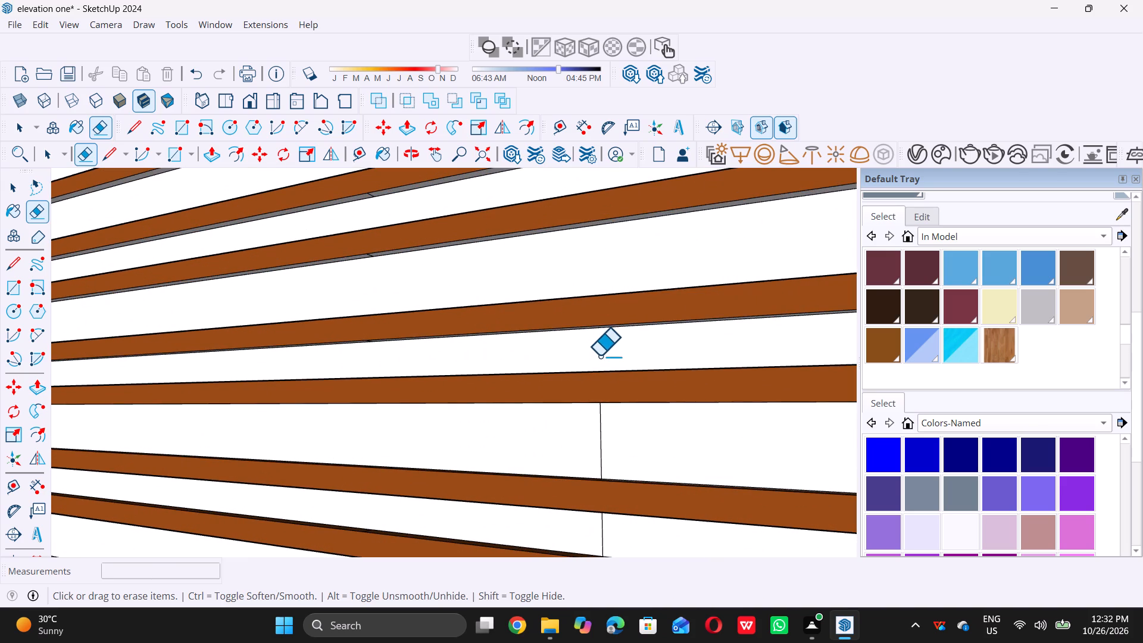
click(601, 436)
Erase the vertical line segments crossing the last two white gaps just above the ledge at the slatted panel's base.
scroll(601, 430, down, 5)
scroll(621, 327, down, 7)
scroll(610, 452, up, 11)
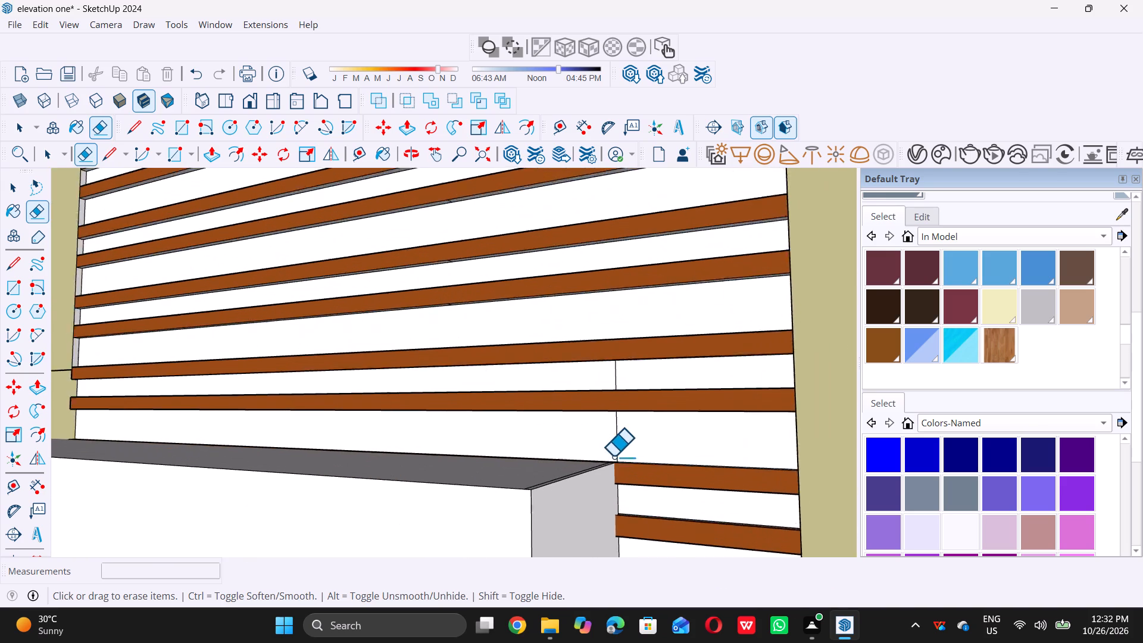
scroll(613, 456, up, 1)
click(619, 436)
click(619, 338)
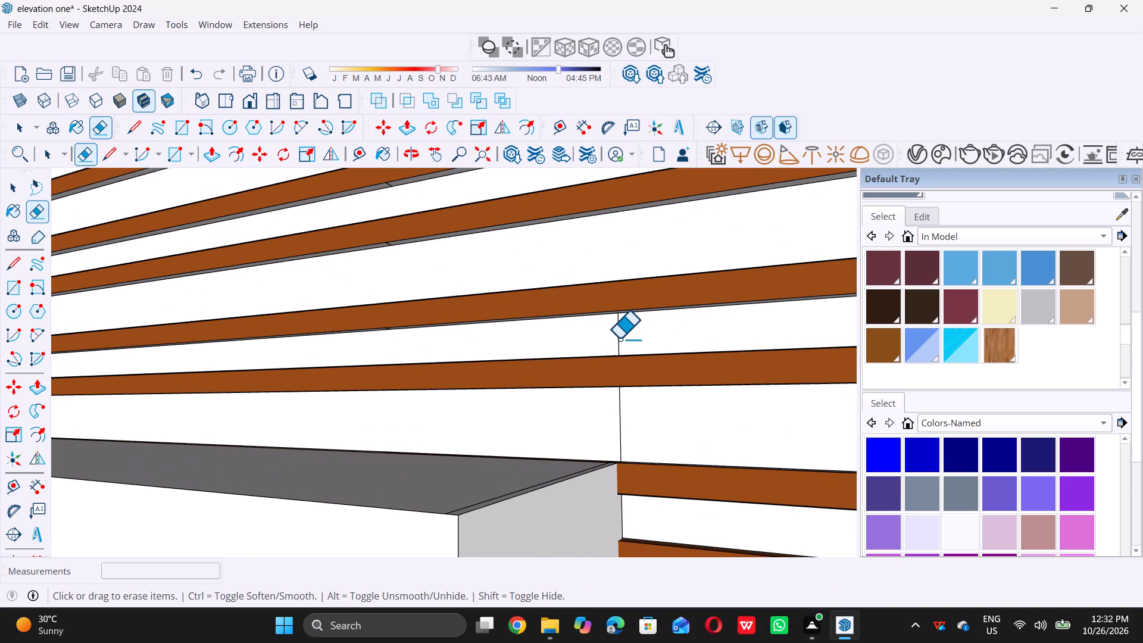
click(619, 421)
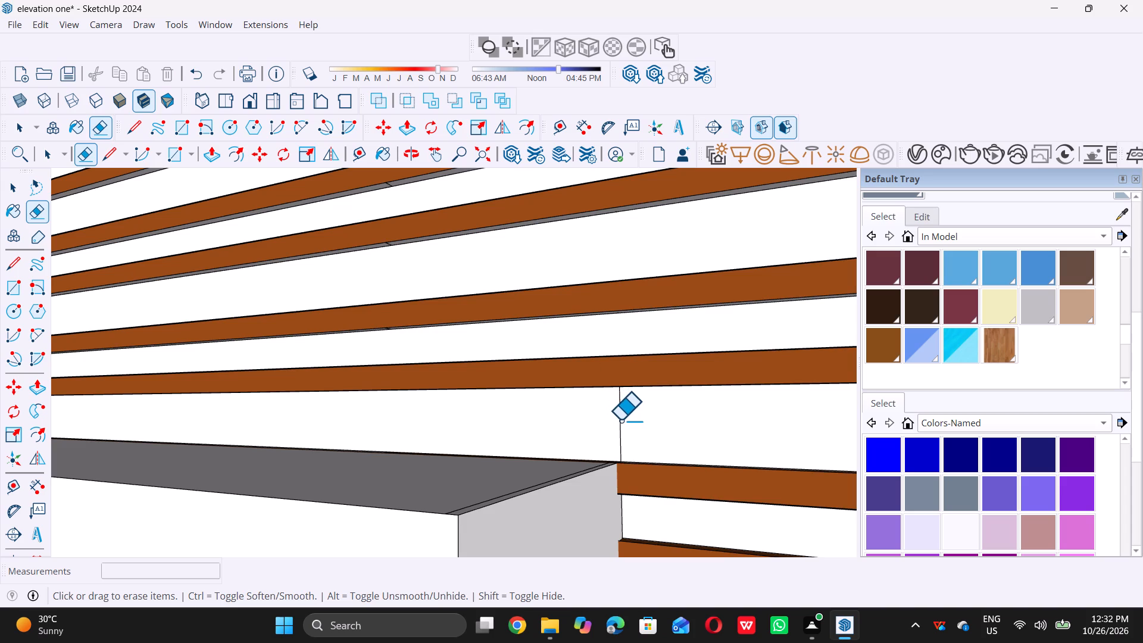
click(620, 413)
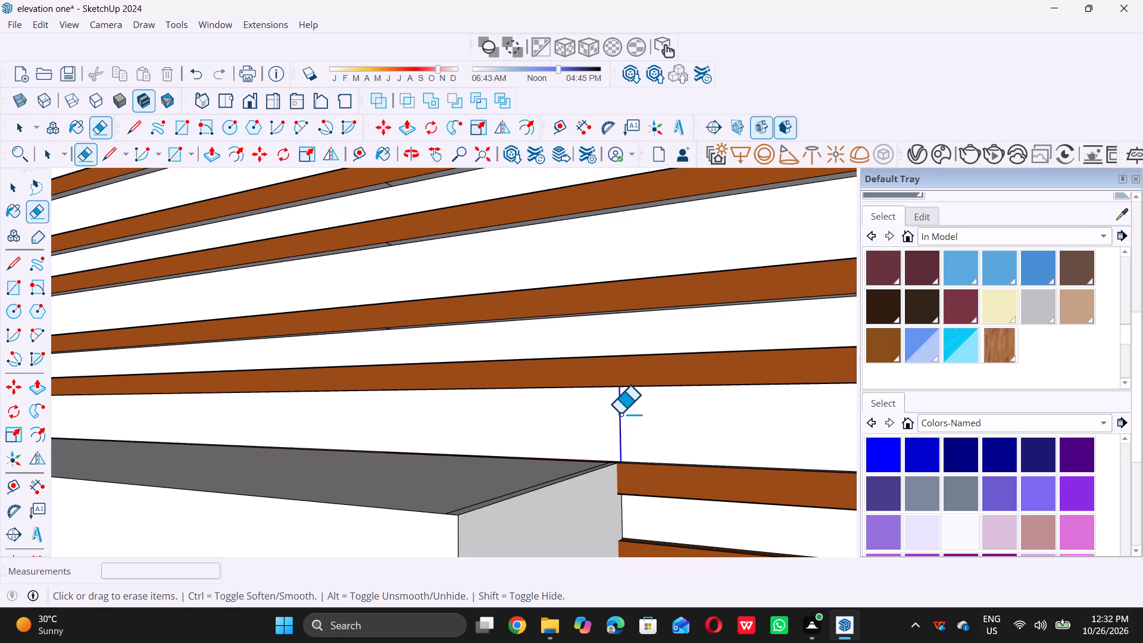
scroll(620, 419, down, 14)
key(space)
Review the whole front elevation from a distance and several angles.
scroll(638, 419, down, 13)
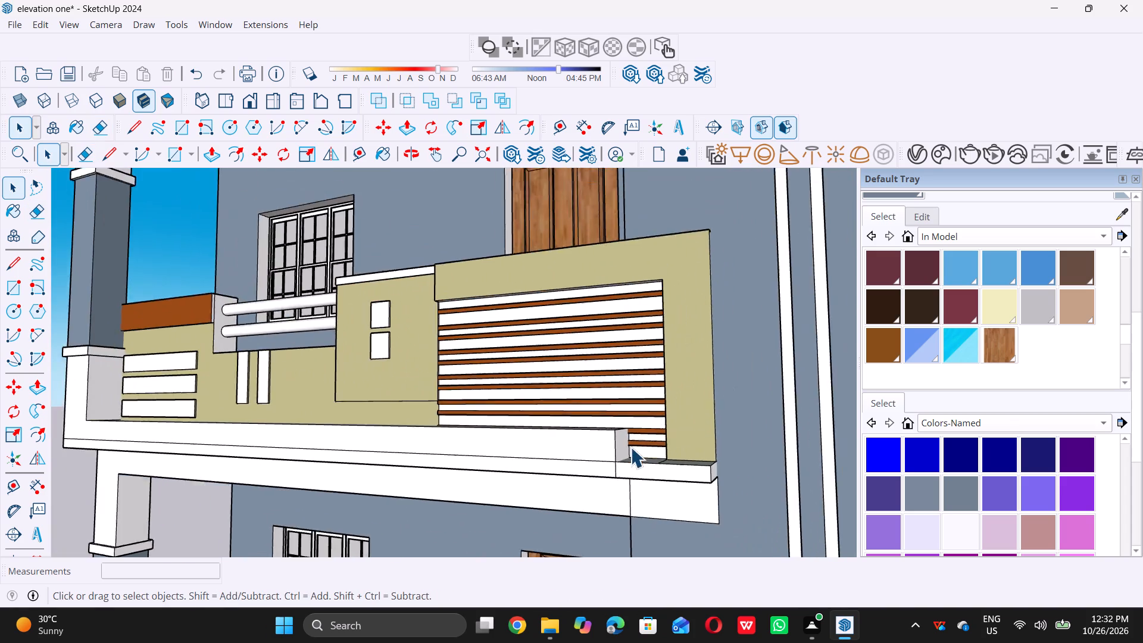
scroll(658, 473, down, 18)
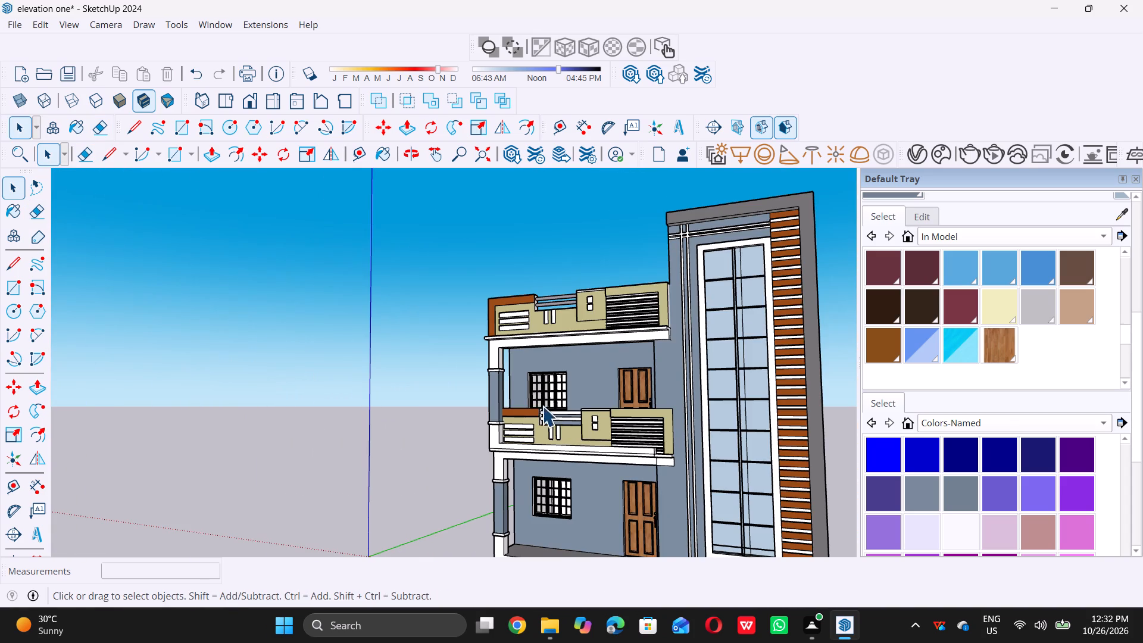
middle_drag(544, 407, 661, 452)
scroll(653, 452, down, 6)
middle_drag(722, 479, 707, 470)
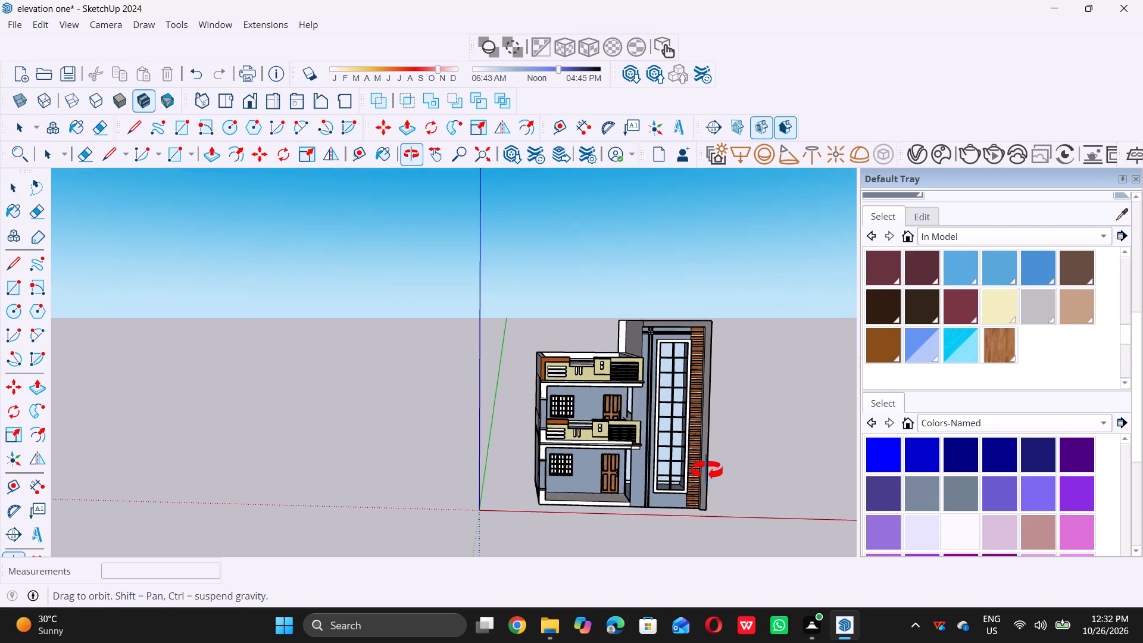
middle_drag(707, 470, 707, 462)
scroll(689, 450, down, 6)
middle_drag(759, 498, 733, 463)
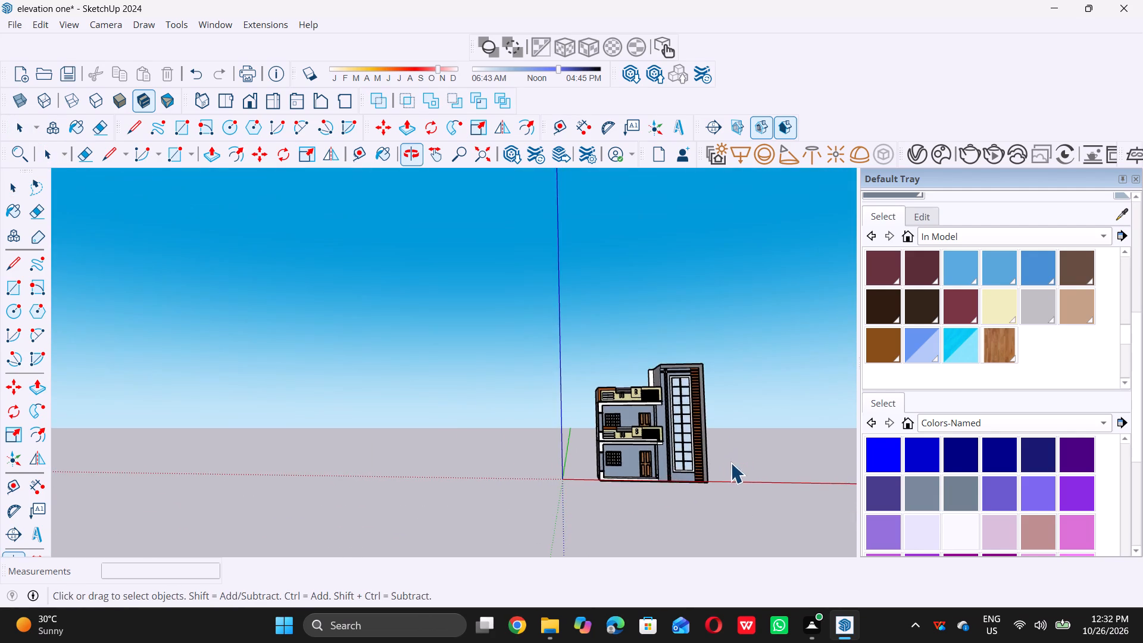
scroll(710, 468, down, 7)
scroll(770, 460, up, 12)
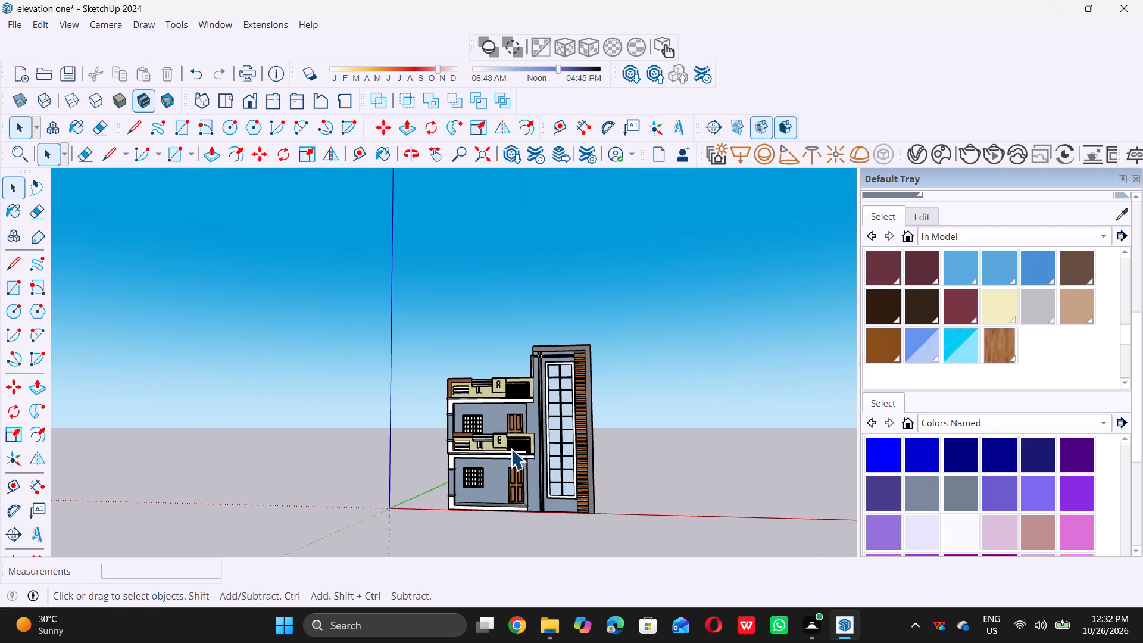
middle_drag(503, 447, 557, 489)
scroll(607, 489, up, 4)
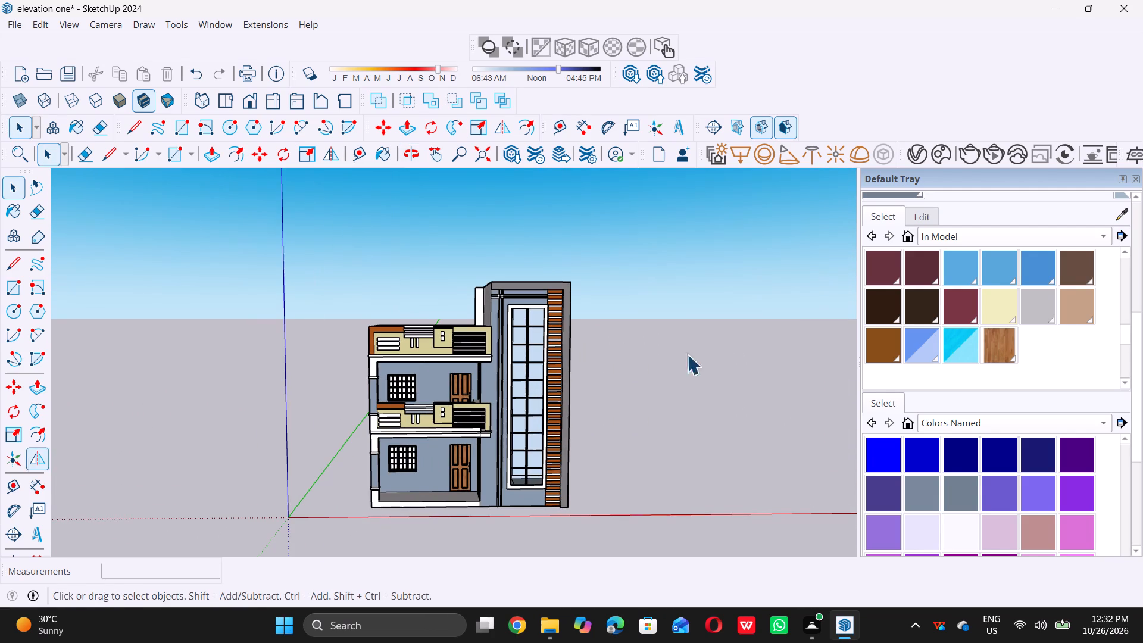
Paint the orange-brown corner bands of the roof and first-floor parapets with the dark grey from the Colors-Named collection.
scroll(1047, 488, down, 3)
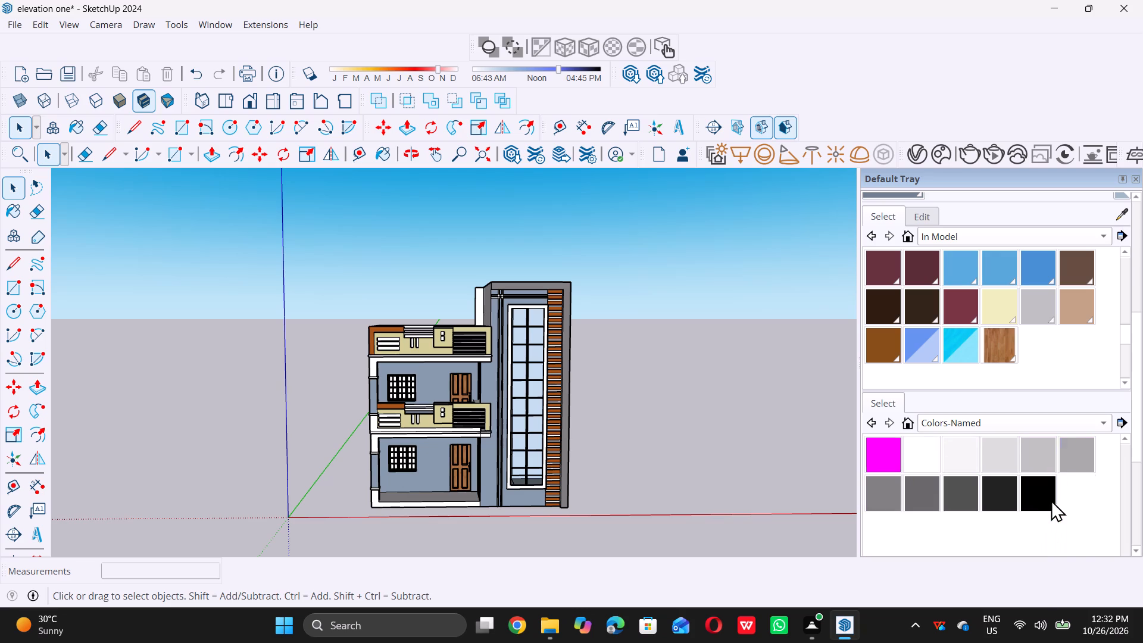
scroll(1051, 500, down, 2)
scroll(1051, 500, up, 1)
click(925, 499)
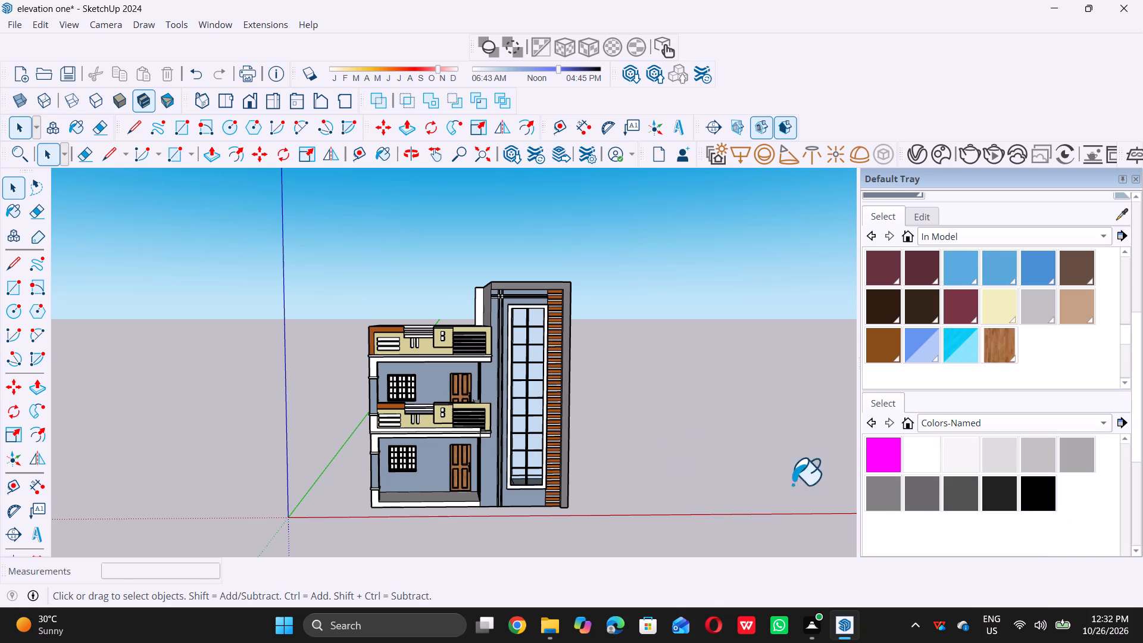
scroll(448, 376, up, 12)
click(283, 261)
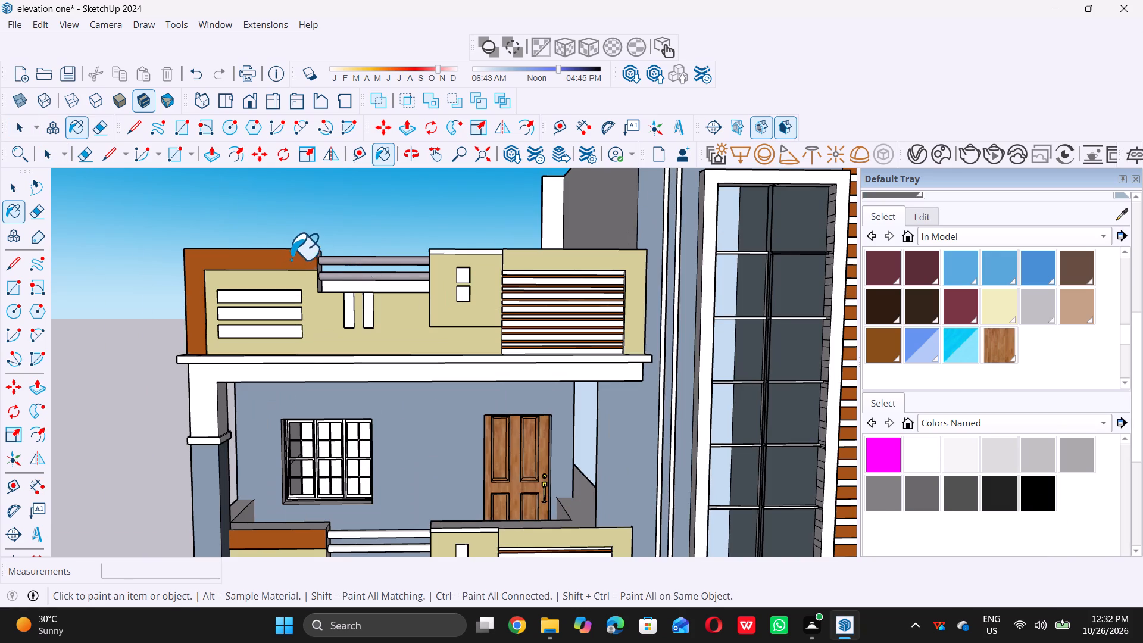
scroll(331, 264, down, 7)
scroll(324, 407, up, 6)
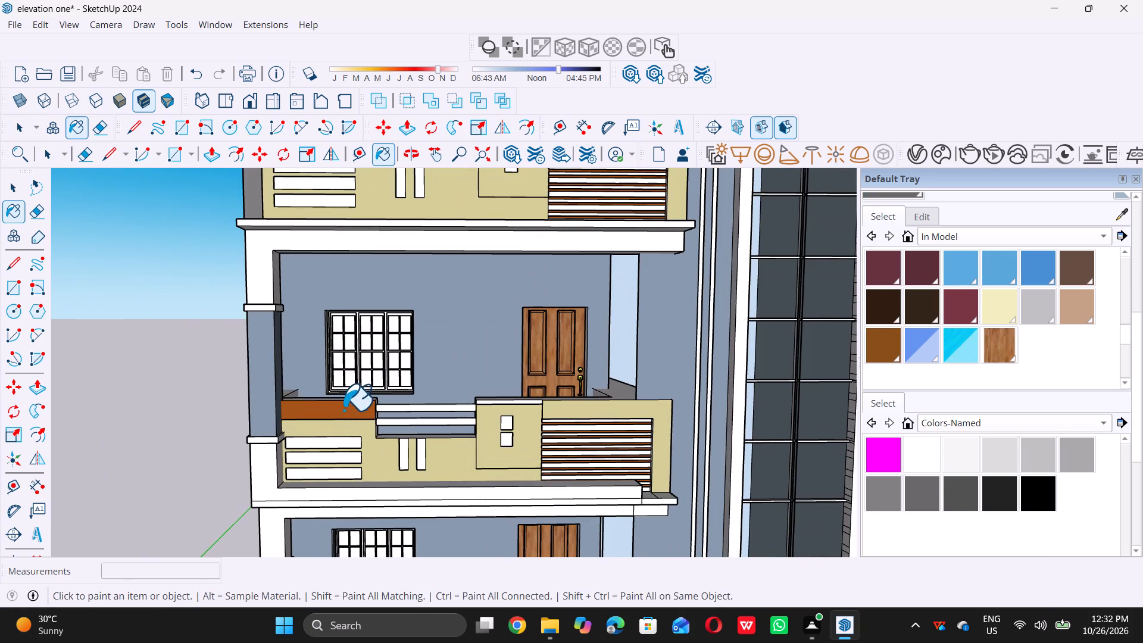
click(343, 410)
scroll(379, 401, down, 7)
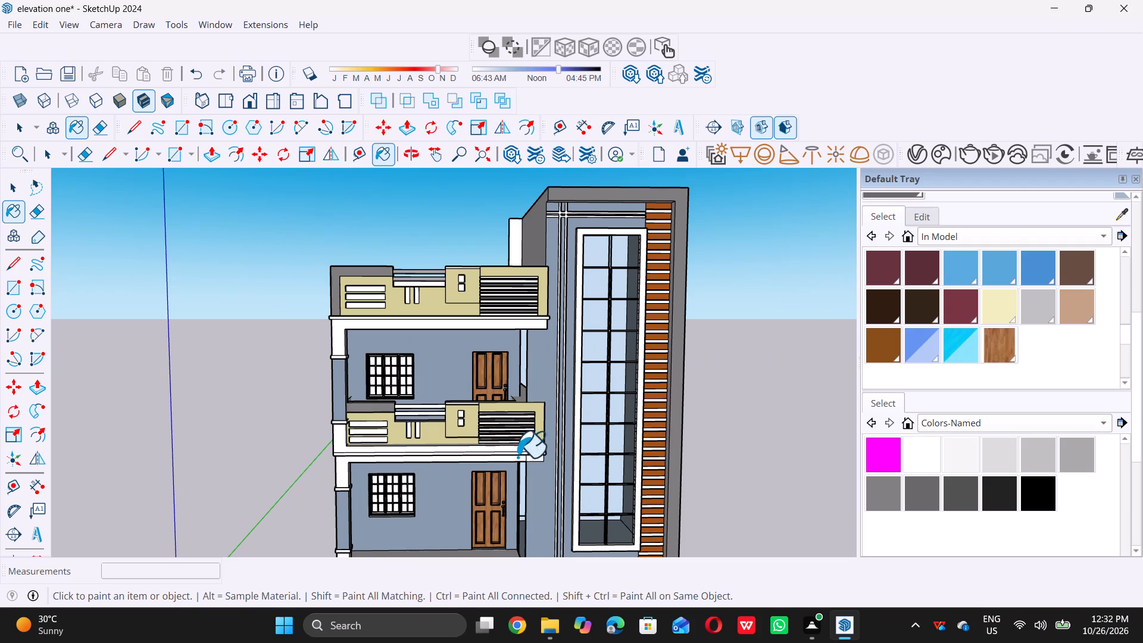
key(space)
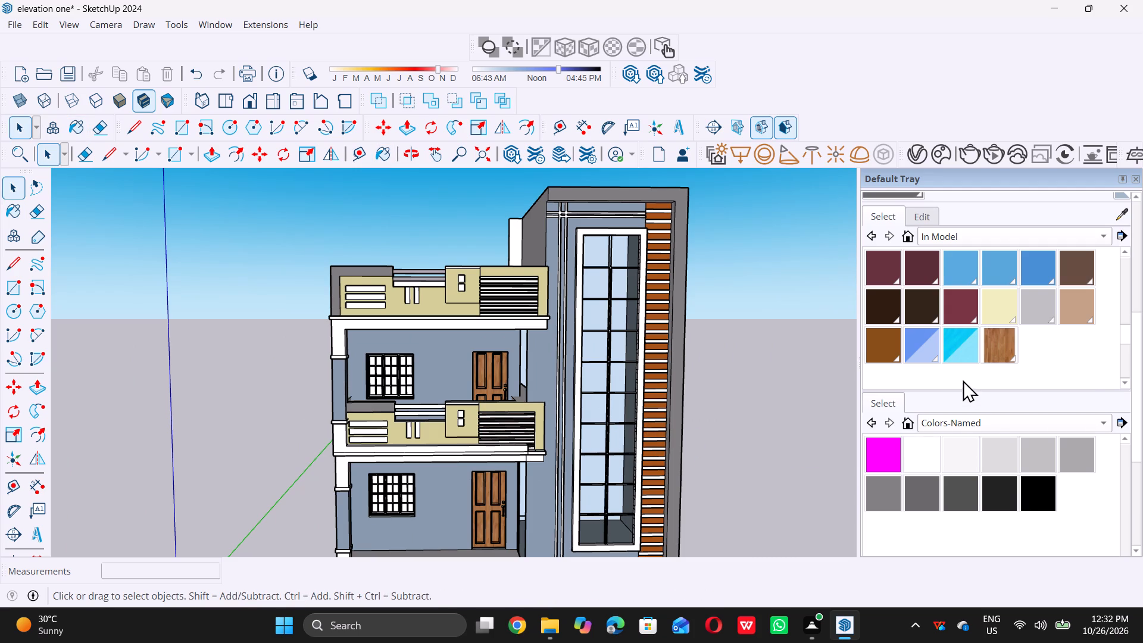
Darken the grey material used on the parapet bands and tower frame to near black, after trying lighter shades.
scroll(963, 377, up, 11)
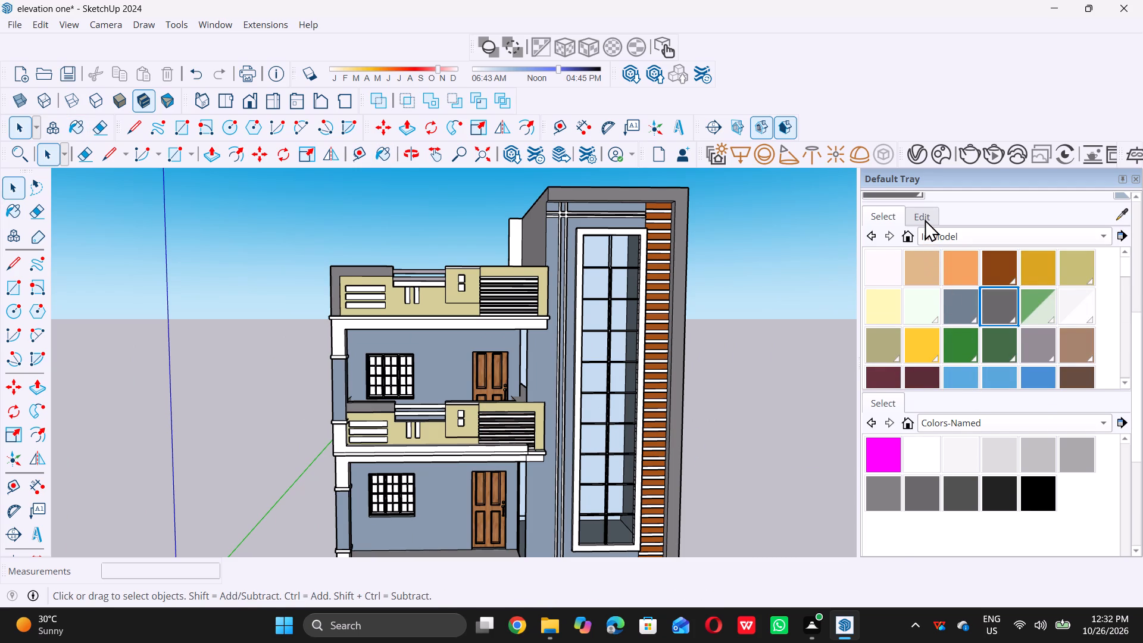
click(925, 219)
drag(948, 319, 947, 307)
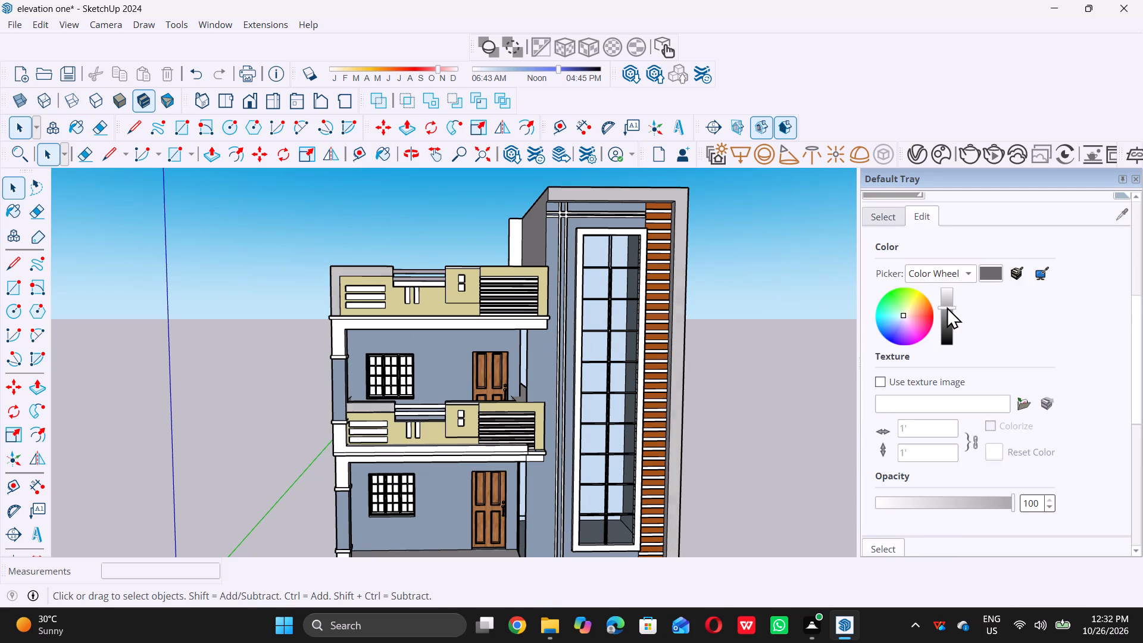
drag(947, 307, 948, 304)
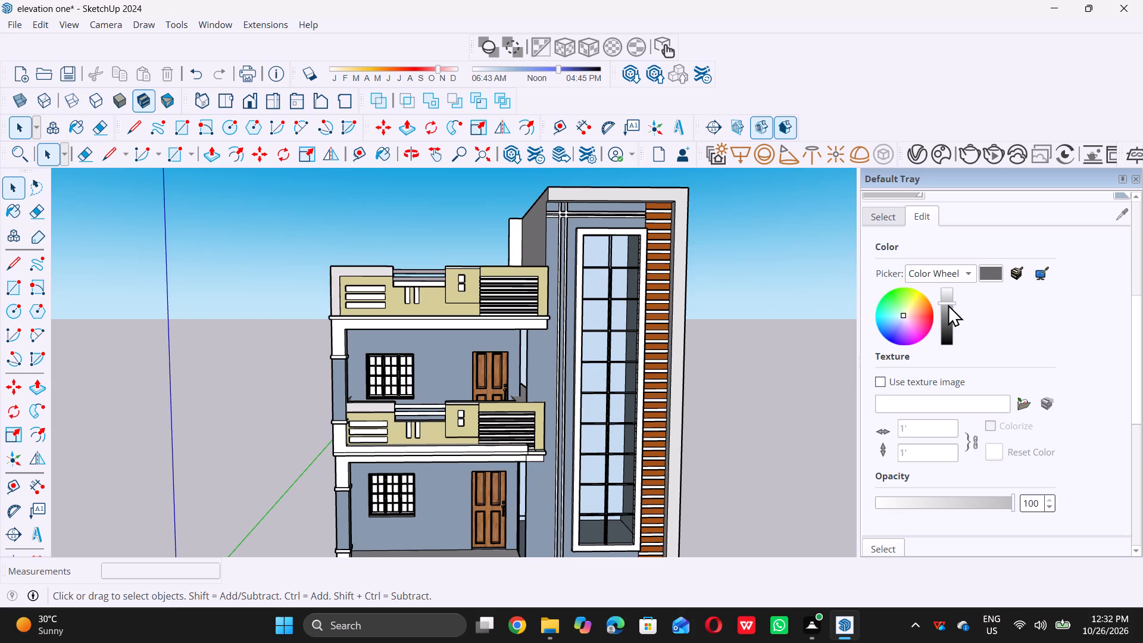
drag(948, 304, 947, 337)
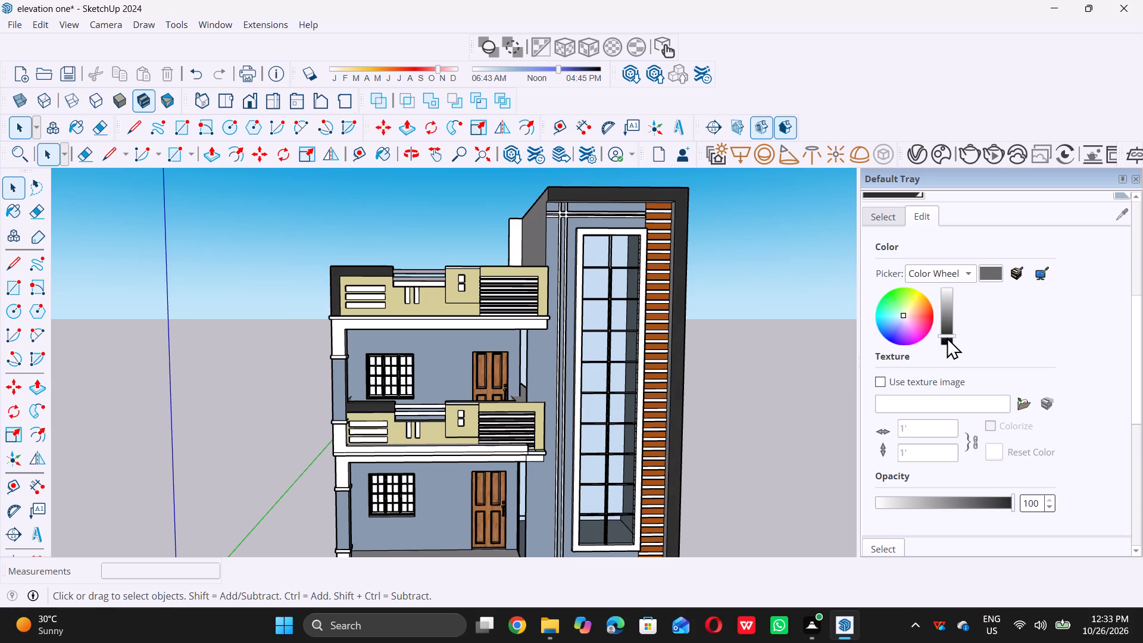
drag(947, 337, 946, 340)
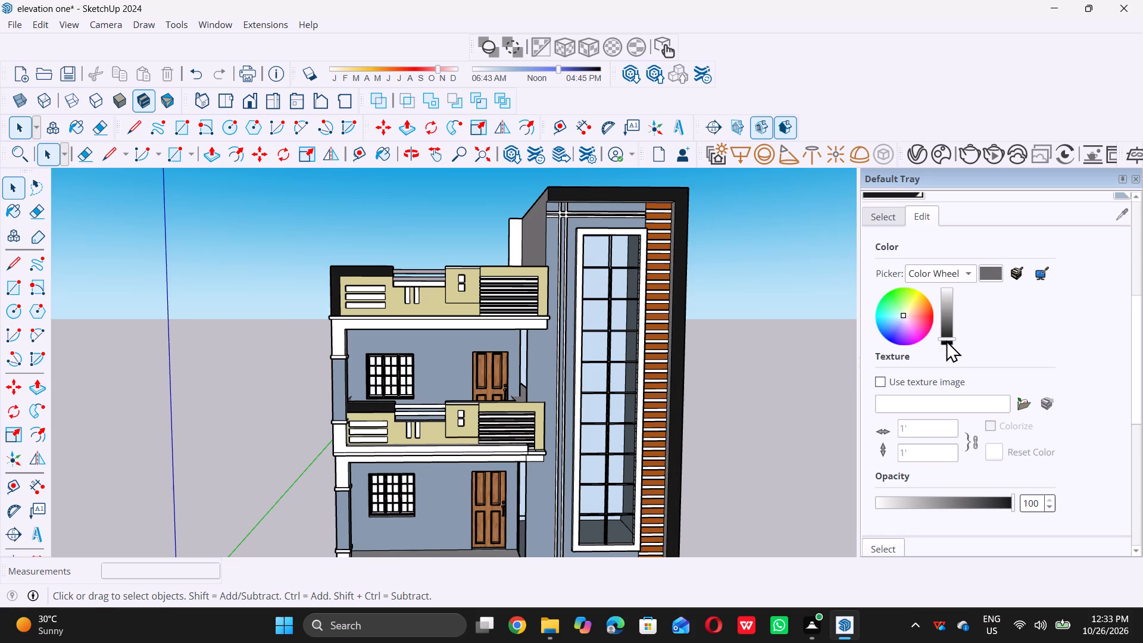
drag(946, 340, 947, 340)
Review the recoloured front elevation from a distance and several angles.
scroll(792, 352, down, 5)
scroll(723, 282, down, 5)
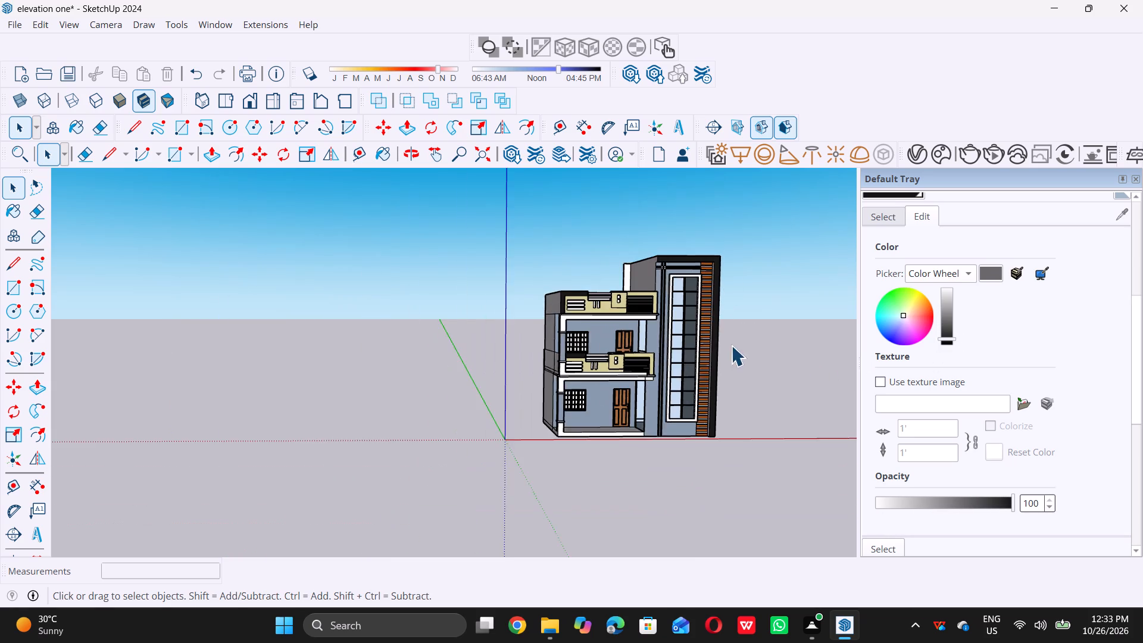
middle_drag(731, 347, 664, 321)
scroll(663, 377, up, 2)
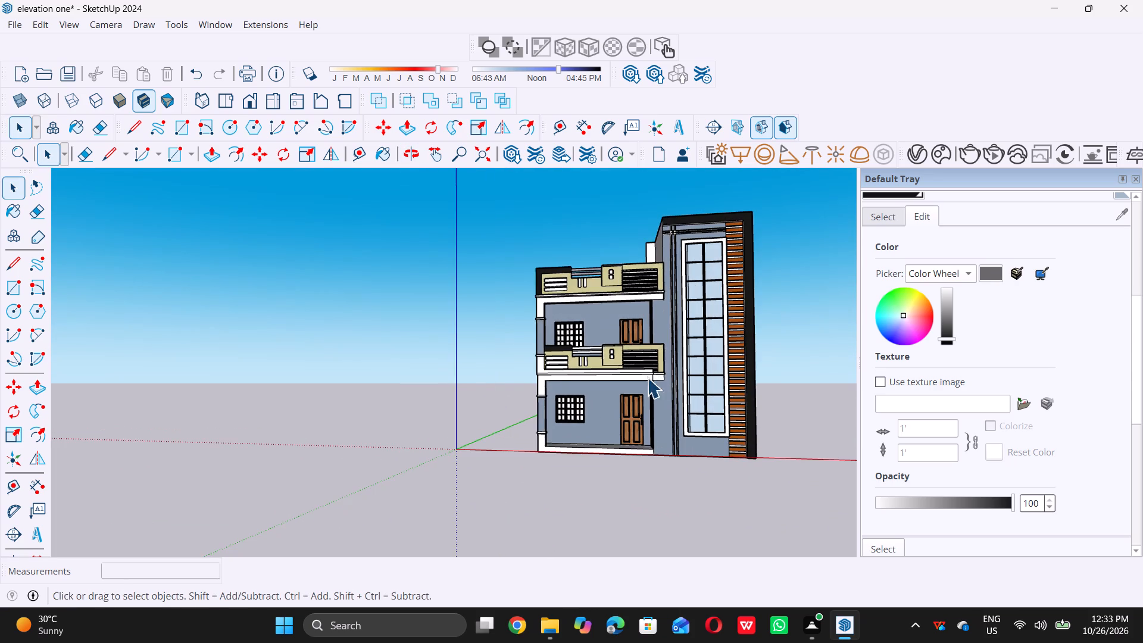
scroll(520, 377, down, 6)
middle_drag(549, 398, 650, 415)
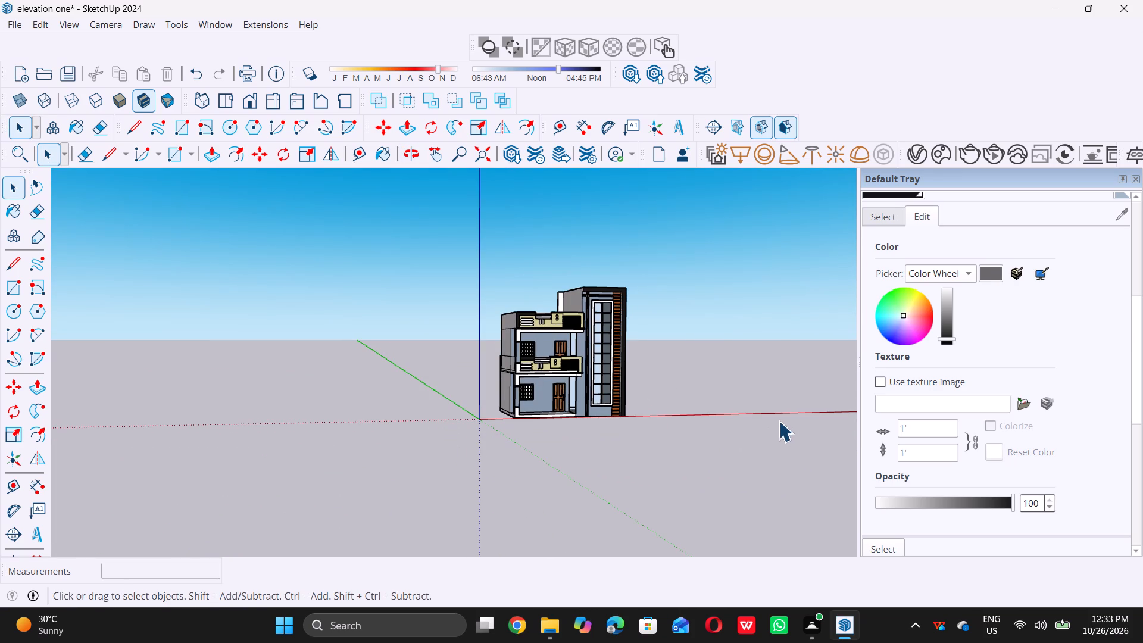
click(801, 378)
scroll(612, 380, up, 6)
scroll(677, 259, up, 1)
middle_drag(647, 269, 573, 298)
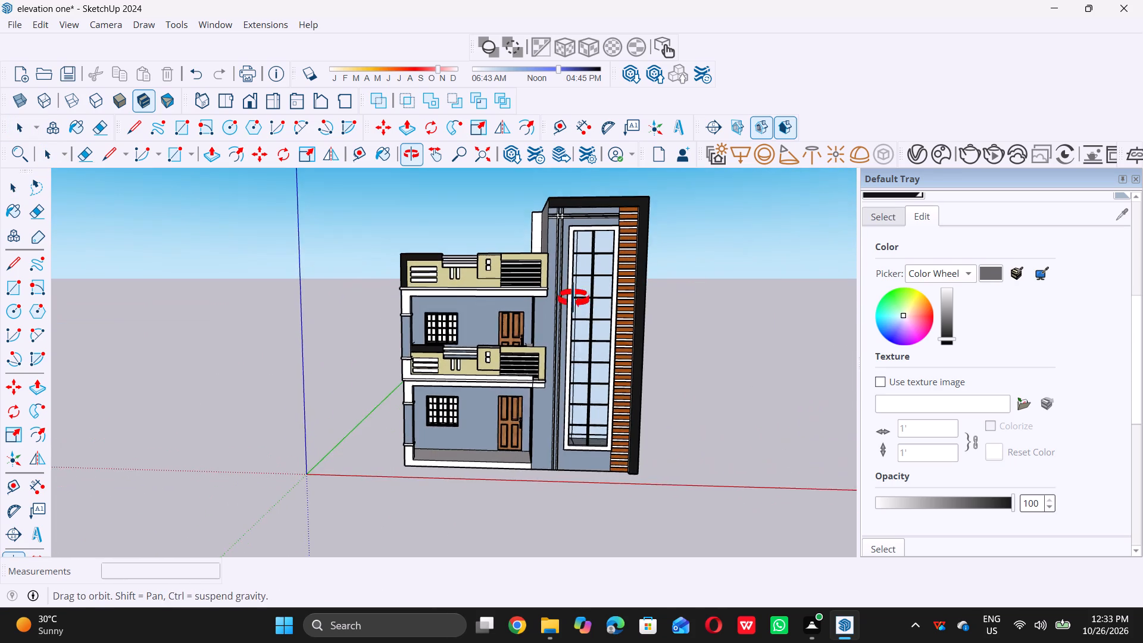
middle_drag(573, 298, 558, 297)
scroll(502, 363, up, 2)
scroll(501, 411, down, 5)
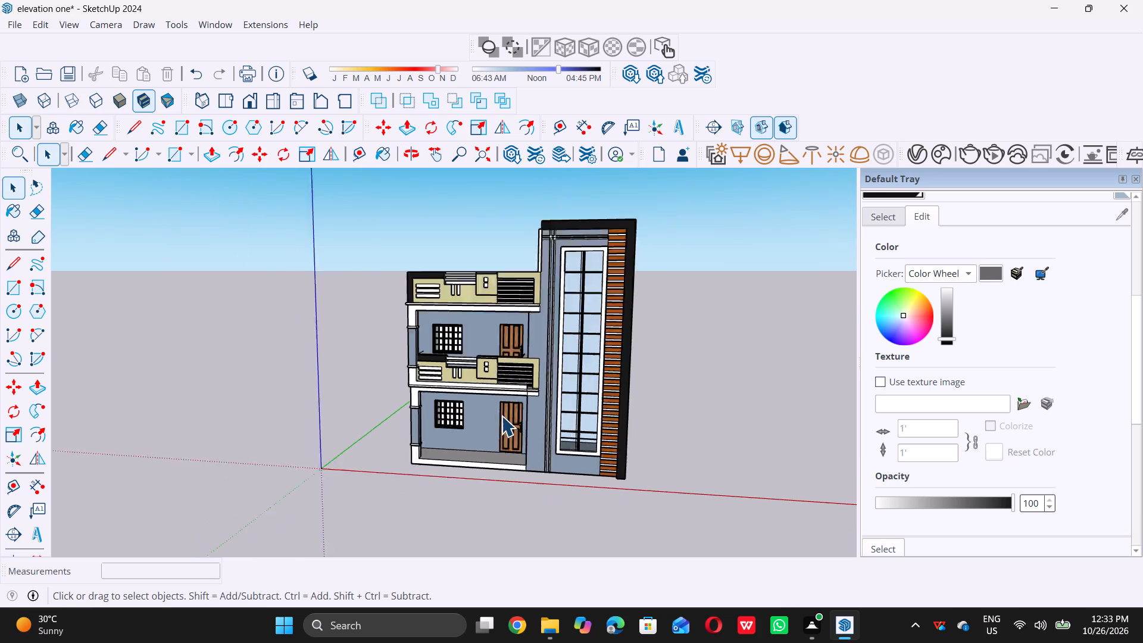
scroll(501, 416, down, 2)
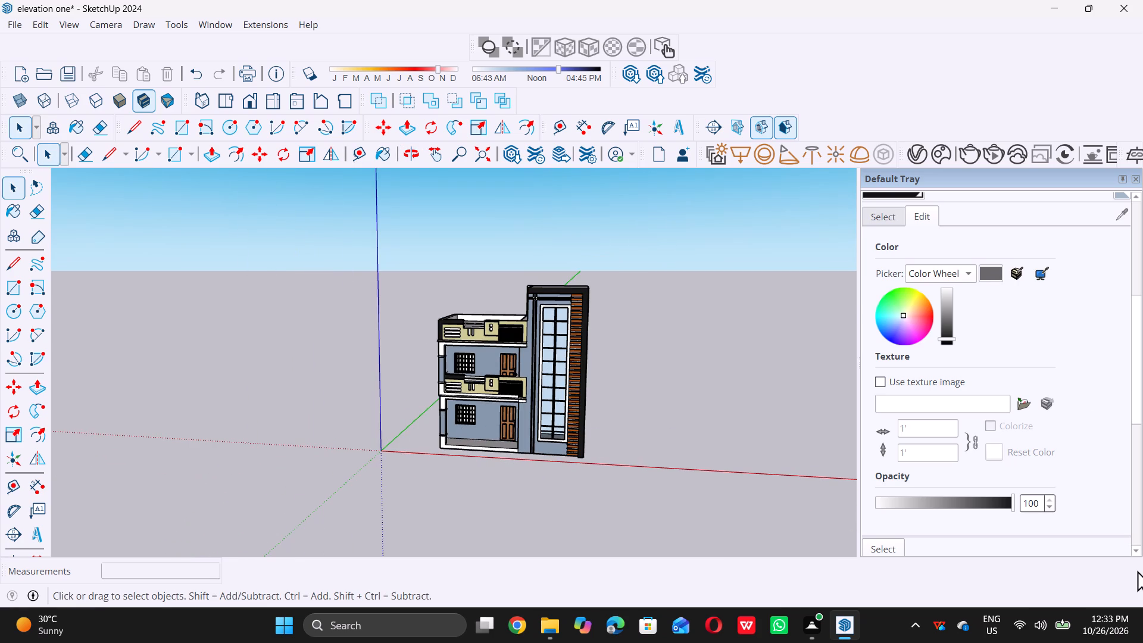
scroll(549, 367, up, 6)
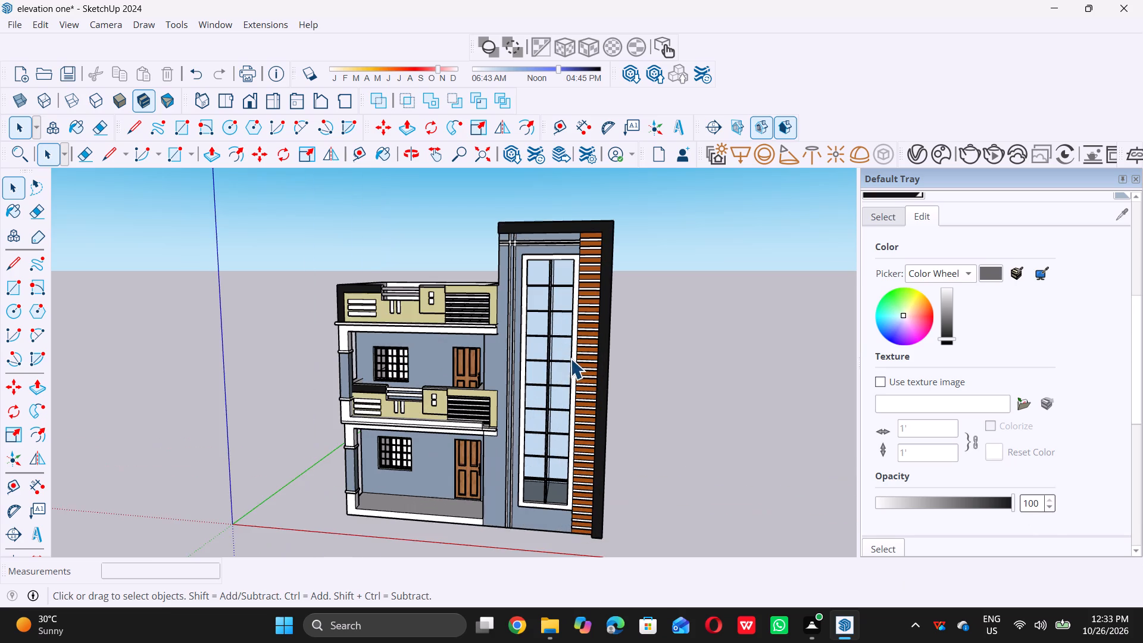
scroll(513, 396, down, 5)
middle_drag(504, 396, 557, 358)
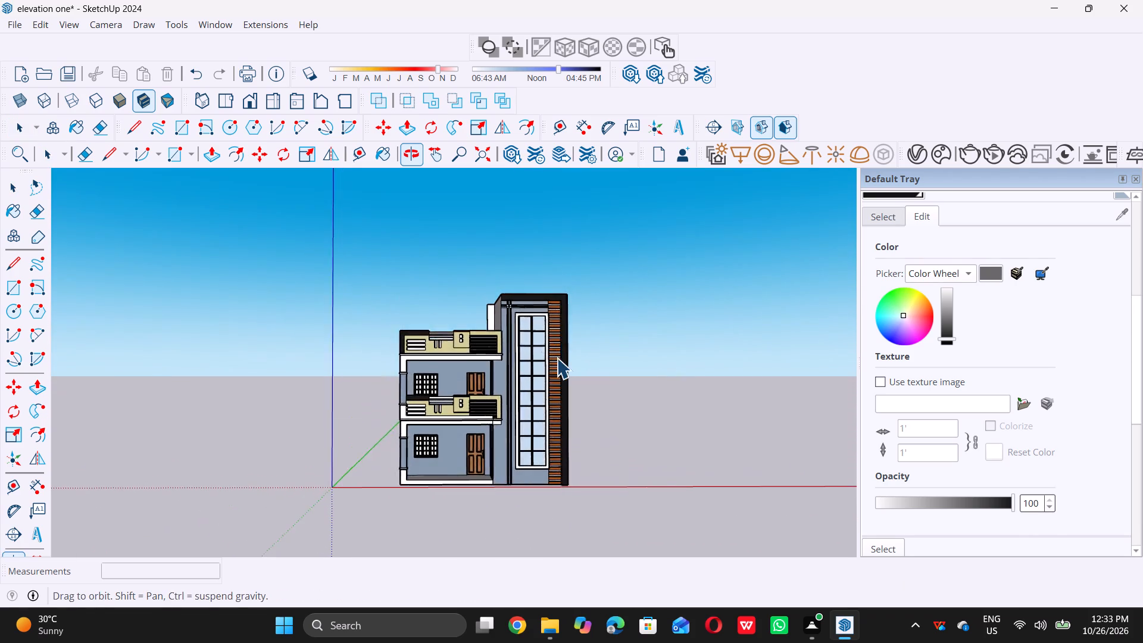
middle_drag(557, 358, 557, 357)
scroll(557, 358, down, 1)
scroll(555, 360, up, 5)
scroll(555, 374, down, 5)
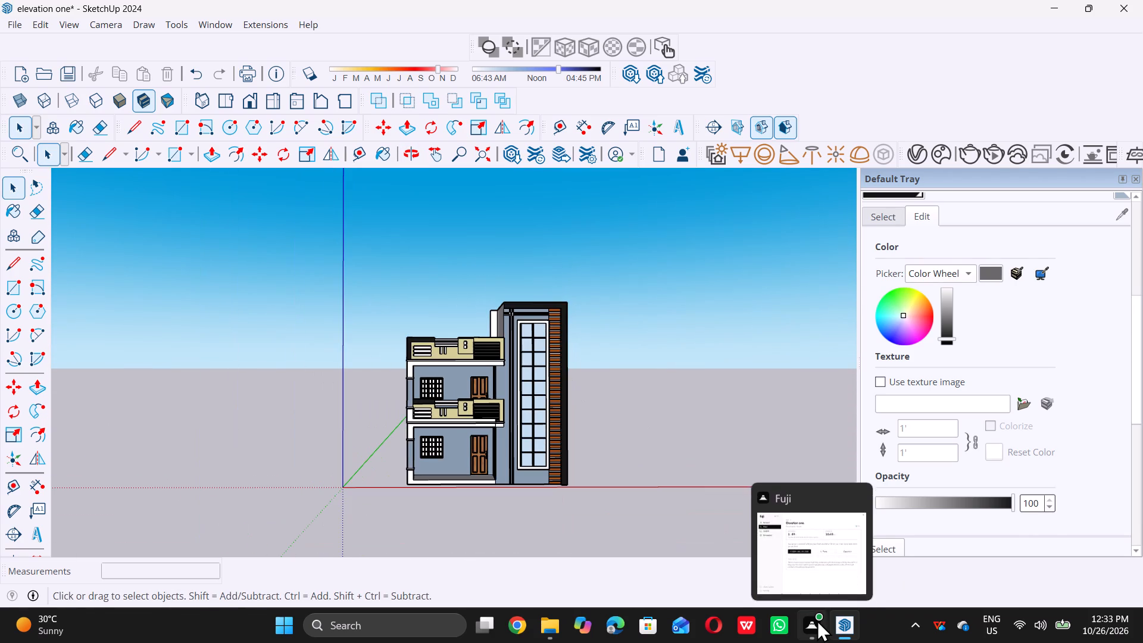
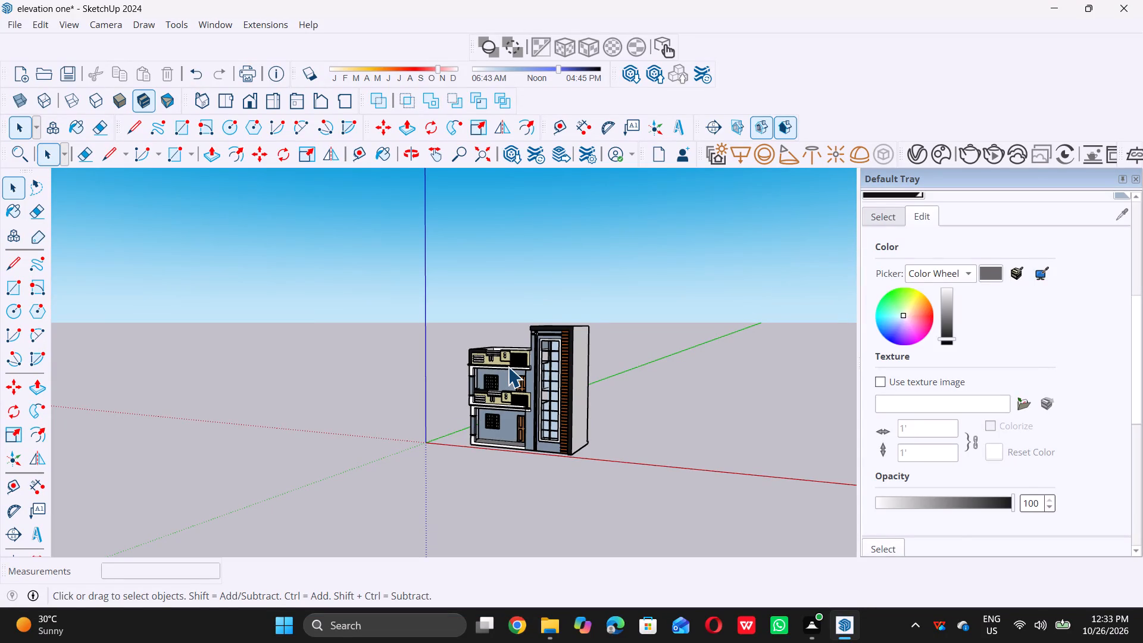
Examine the building's front elevation and sides from several angles and distances.
scroll(448, 383, down, 3)
middle_drag(460, 360, 623, 334)
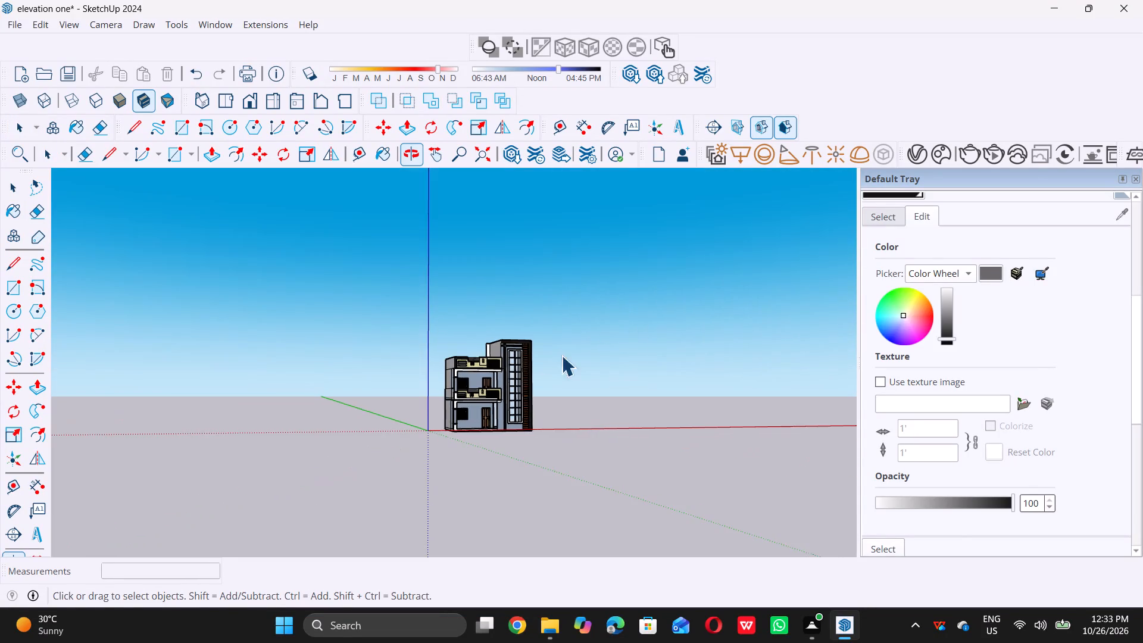
scroll(541, 358, up, 12)
middle_drag(594, 349, 473, 334)
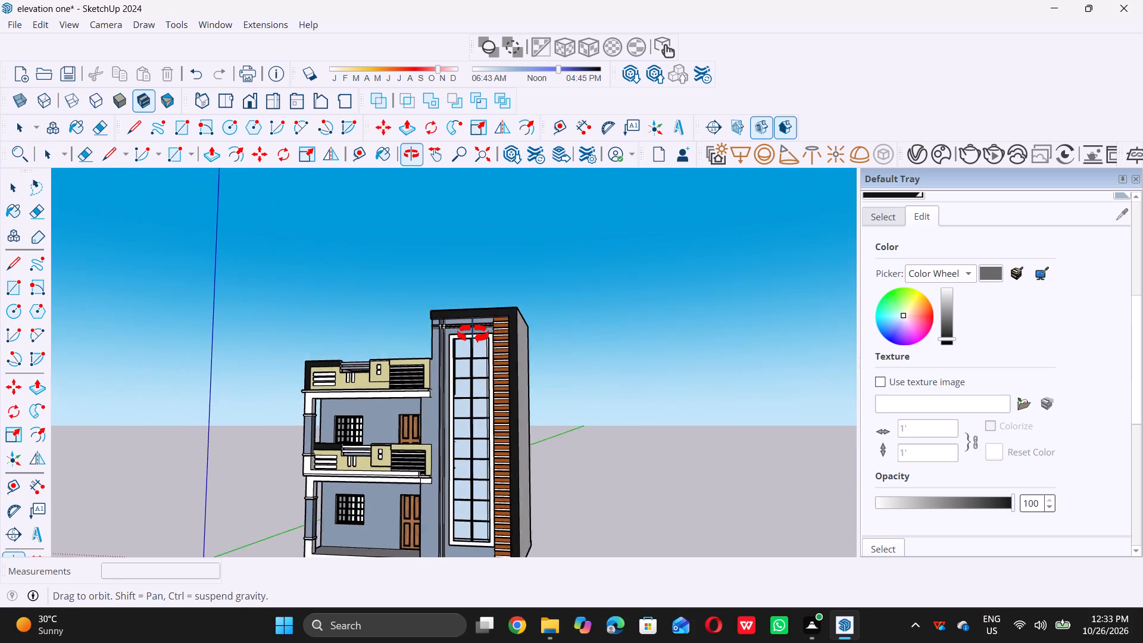
middle_drag(473, 334, 473, 330)
scroll(517, 325, down, 5)
middle_drag(518, 337, 470, 401)
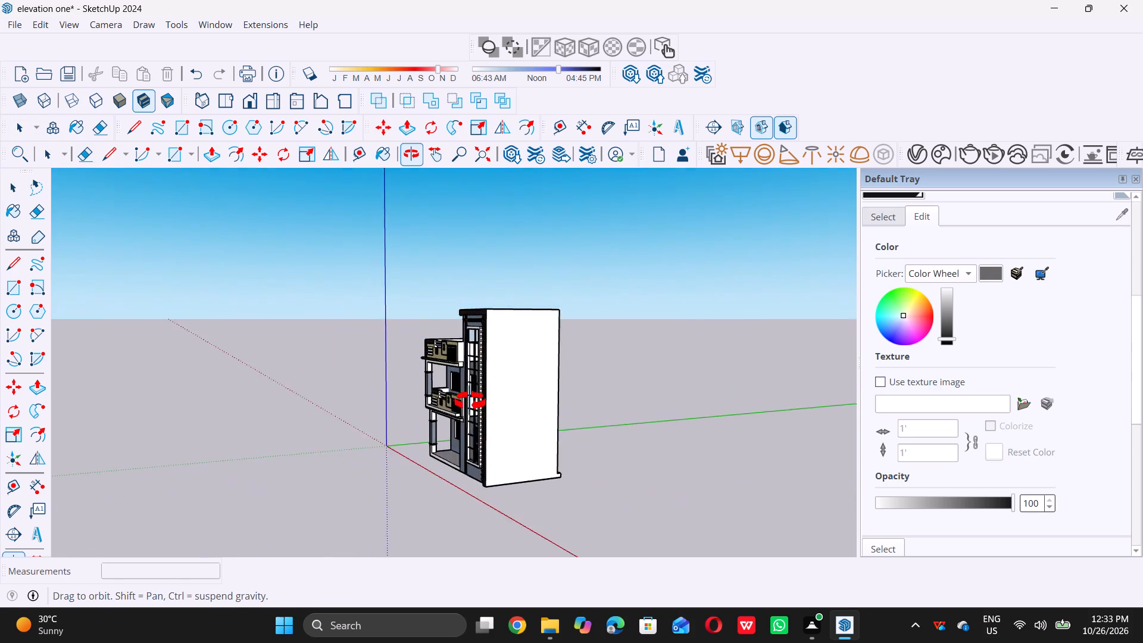
middle_drag(470, 401, 648, 400)
scroll(504, 417, up, 4)
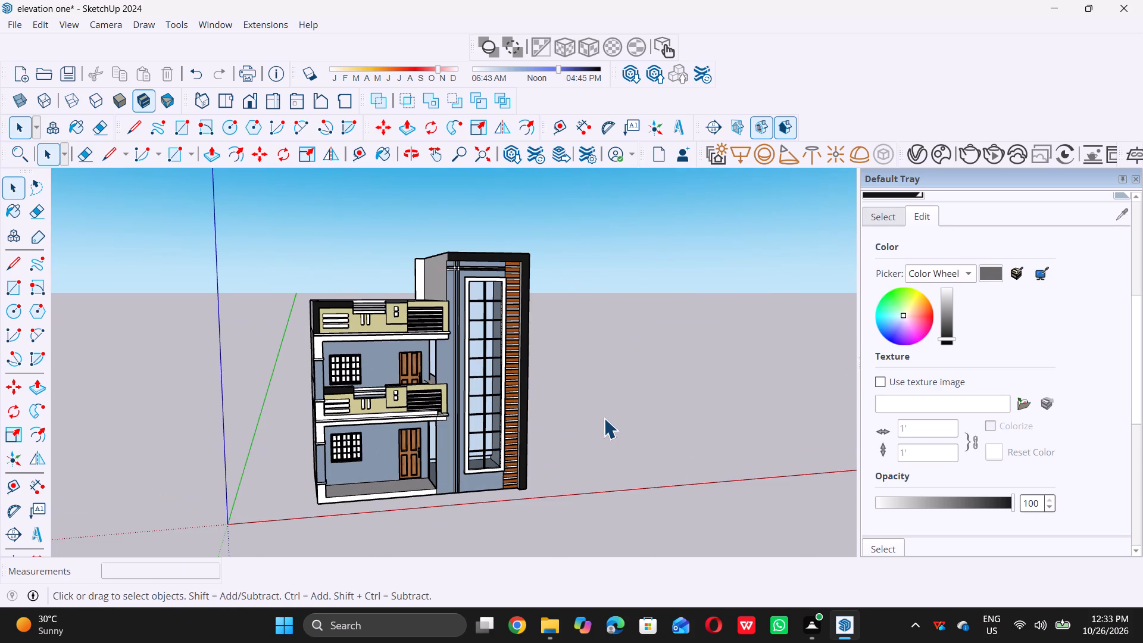
scroll(607, 429, down, 6)
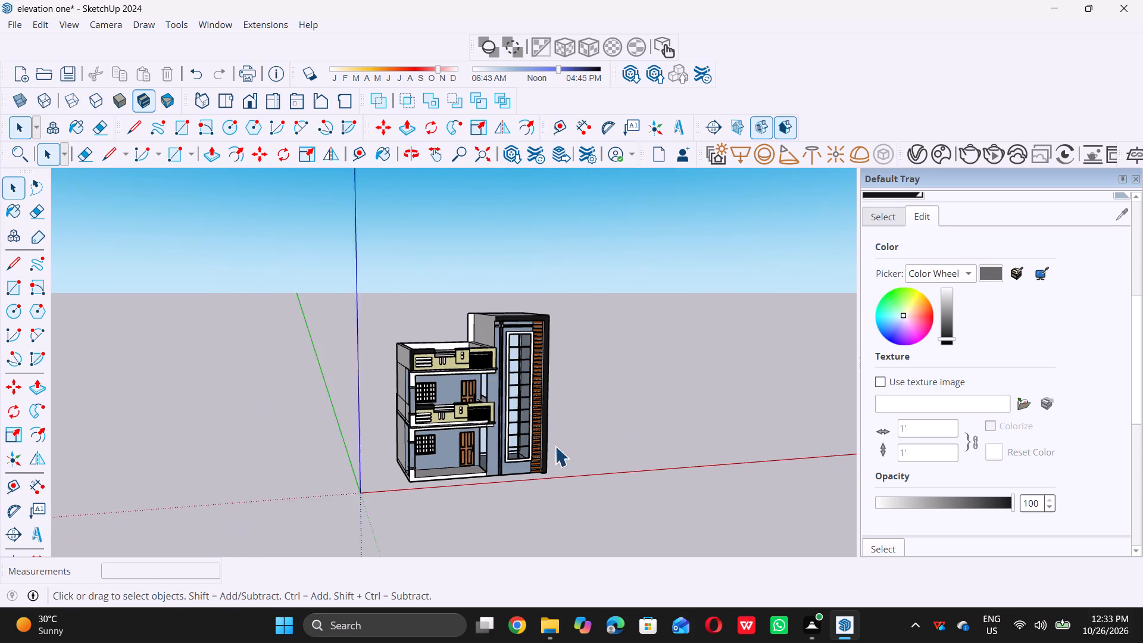
middle_drag(463, 502, 343, 496)
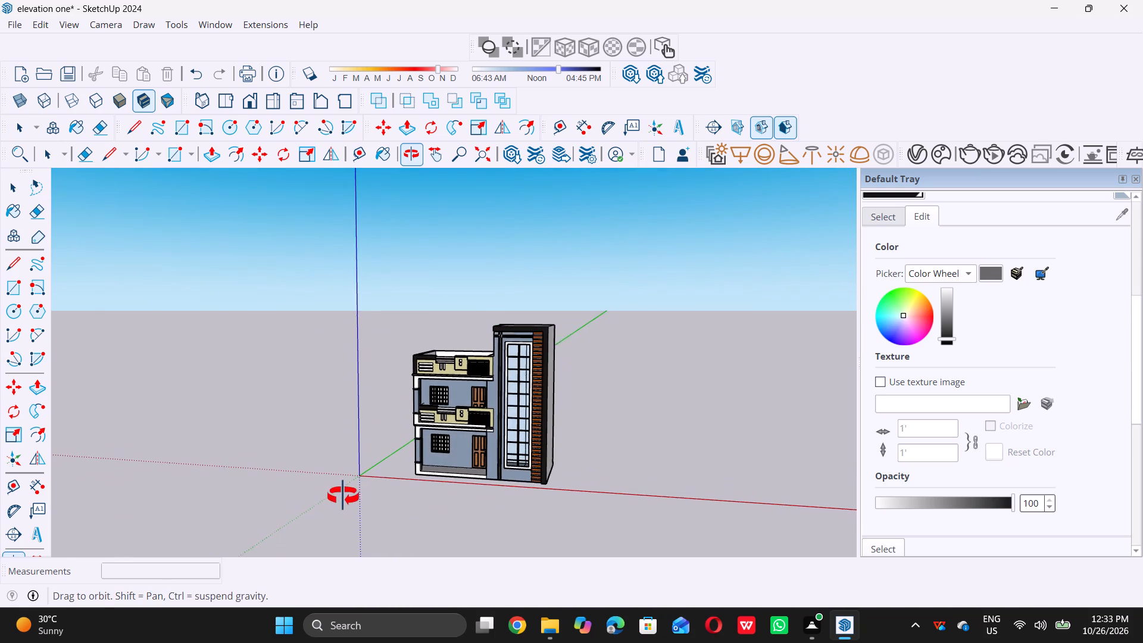
middle_drag(343, 496, 343, 497)
scroll(358, 500, down, 2)
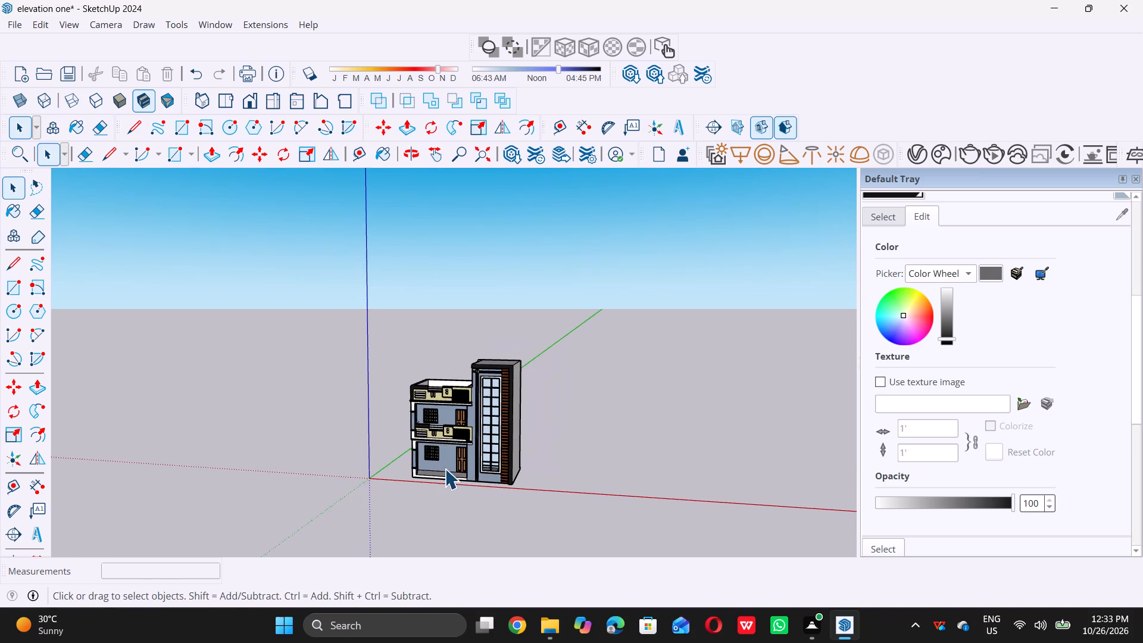
scroll(445, 469, down, 2)
middle_drag(439, 469, 455, 458)
scroll(460, 462, up, 2)
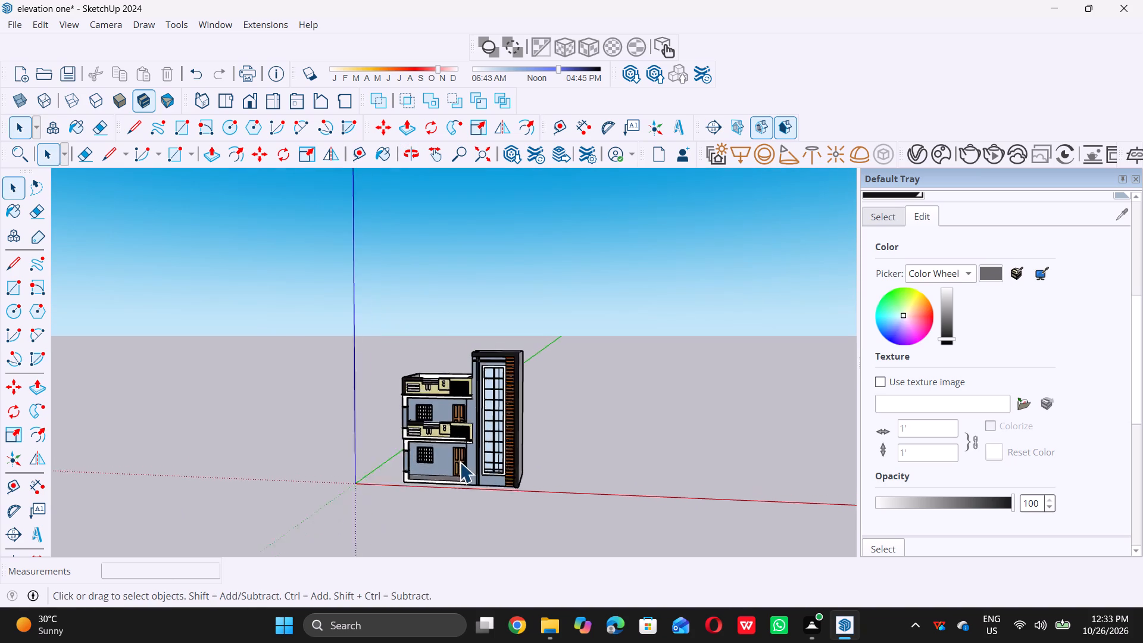
scroll(460, 462, up, 4)
scroll(461, 464, down, 5)
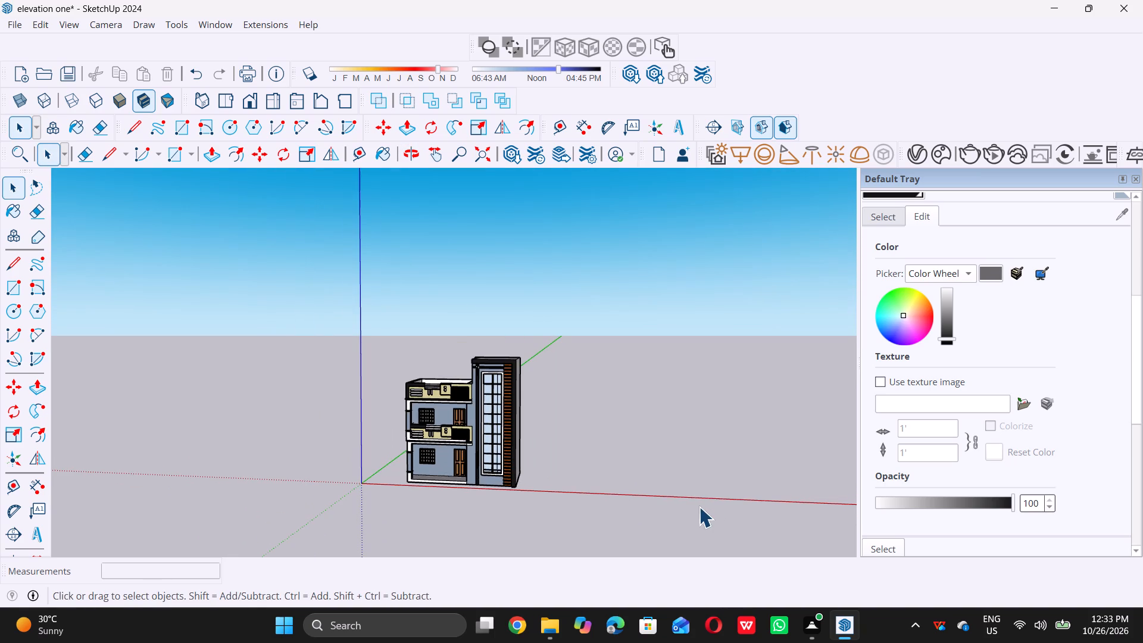
Draw an upright rectangle with lines beside the building, about 48' long along the red axis and about 5' 10" high.
key(l)
click(638, 455)
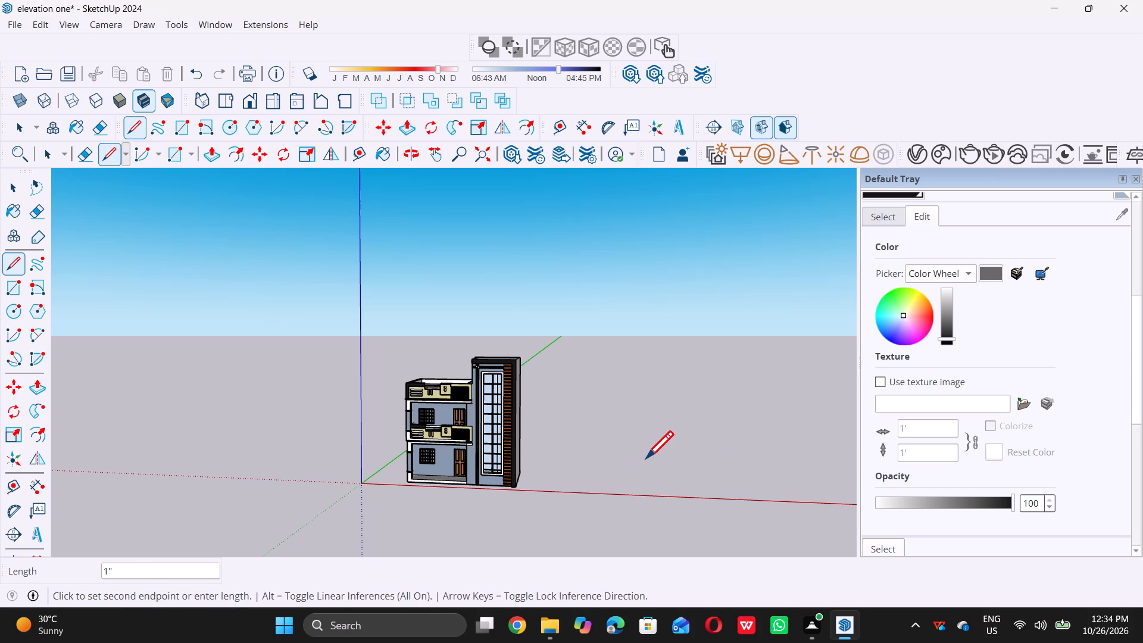
click(810, 465)
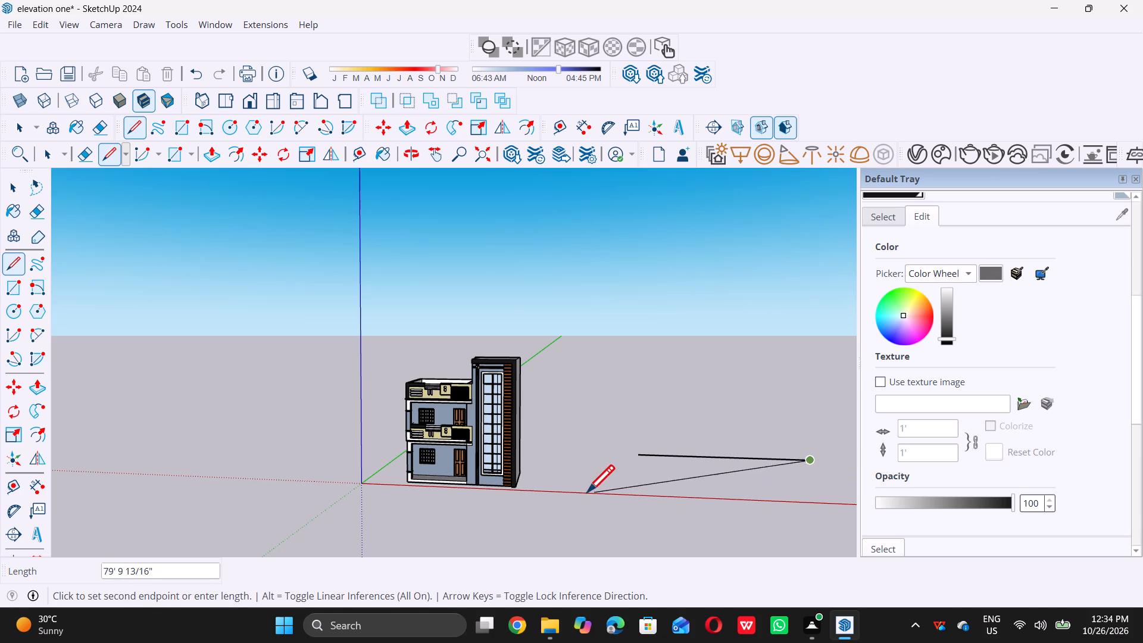
scroll(586, 491, down, 1)
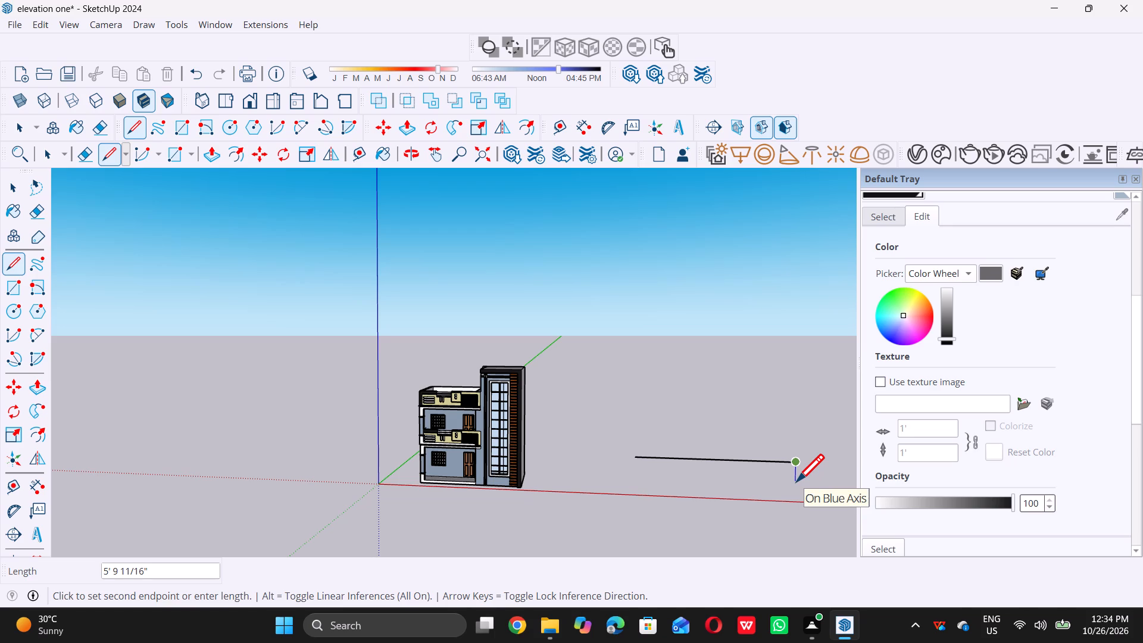
click(797, 481)
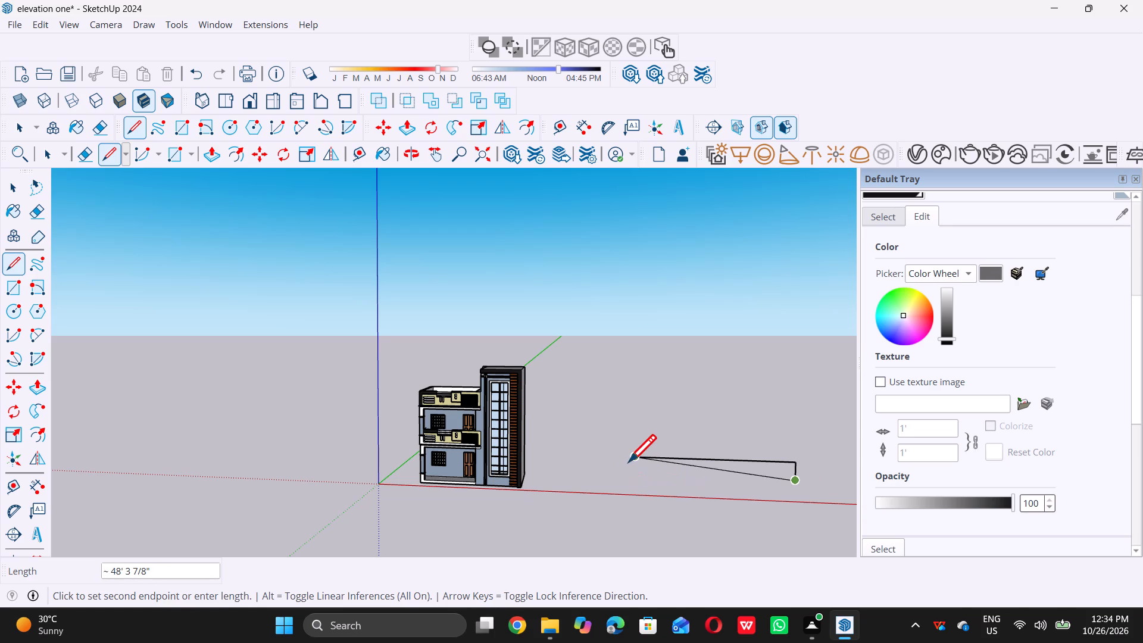
click(631, 459)
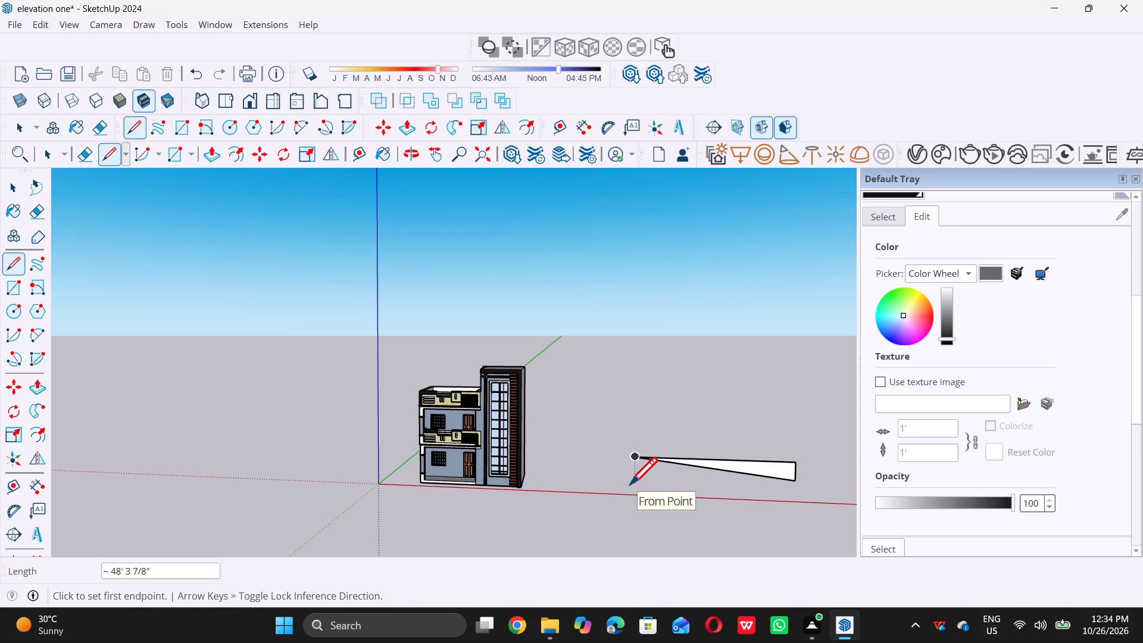
key(ctrl+z)
key(l)
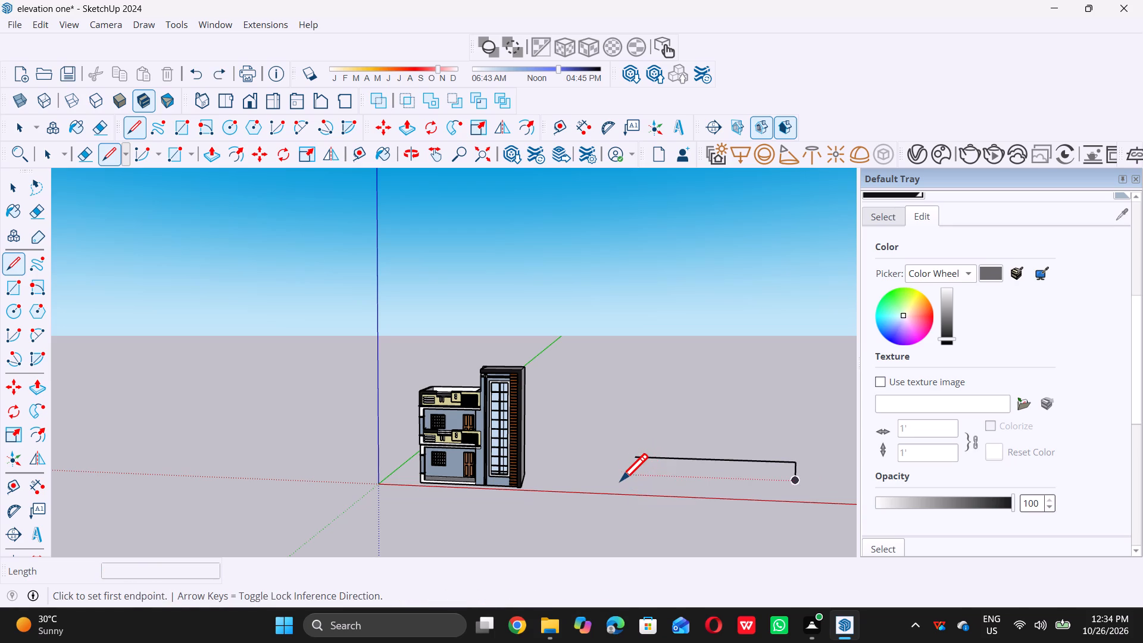
click(636, 454)
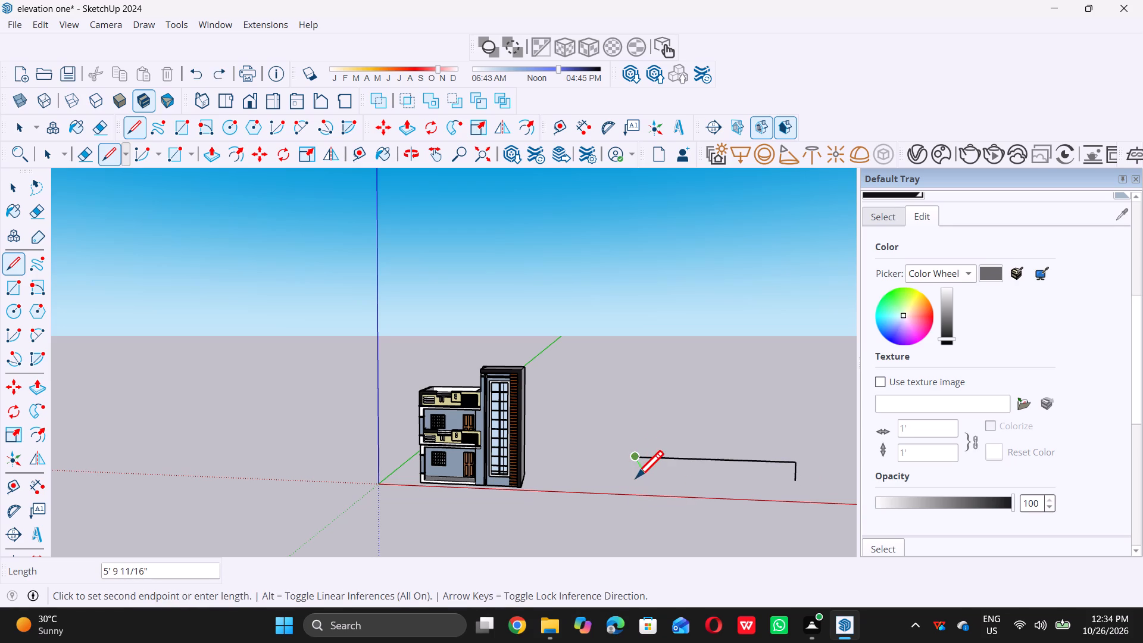
click(632, 479)
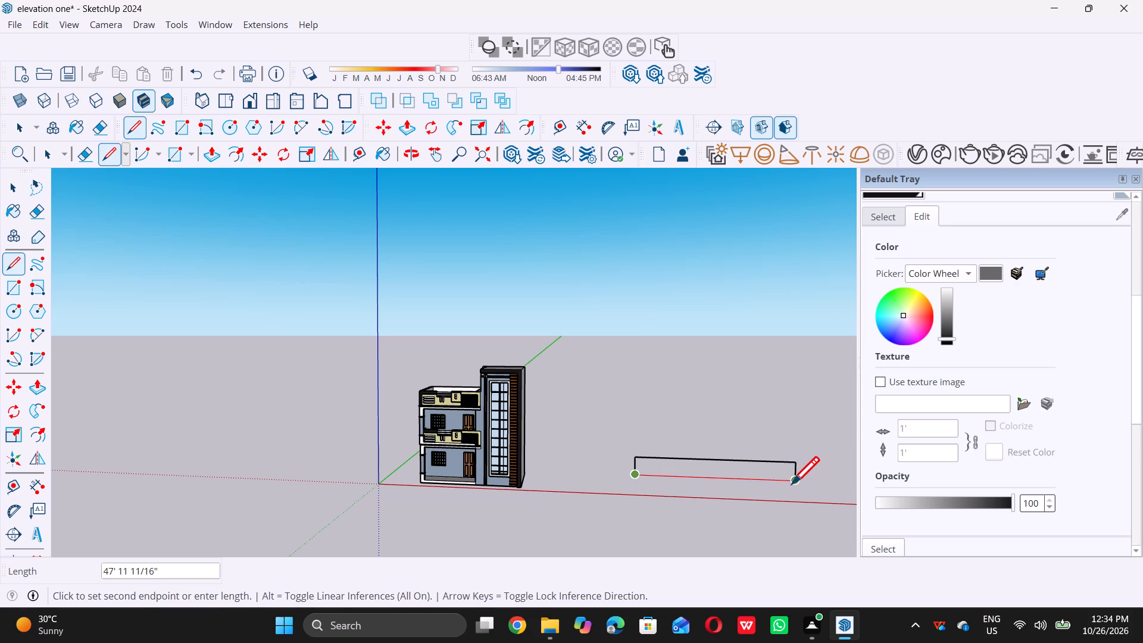
click(792, 483)
key(space)
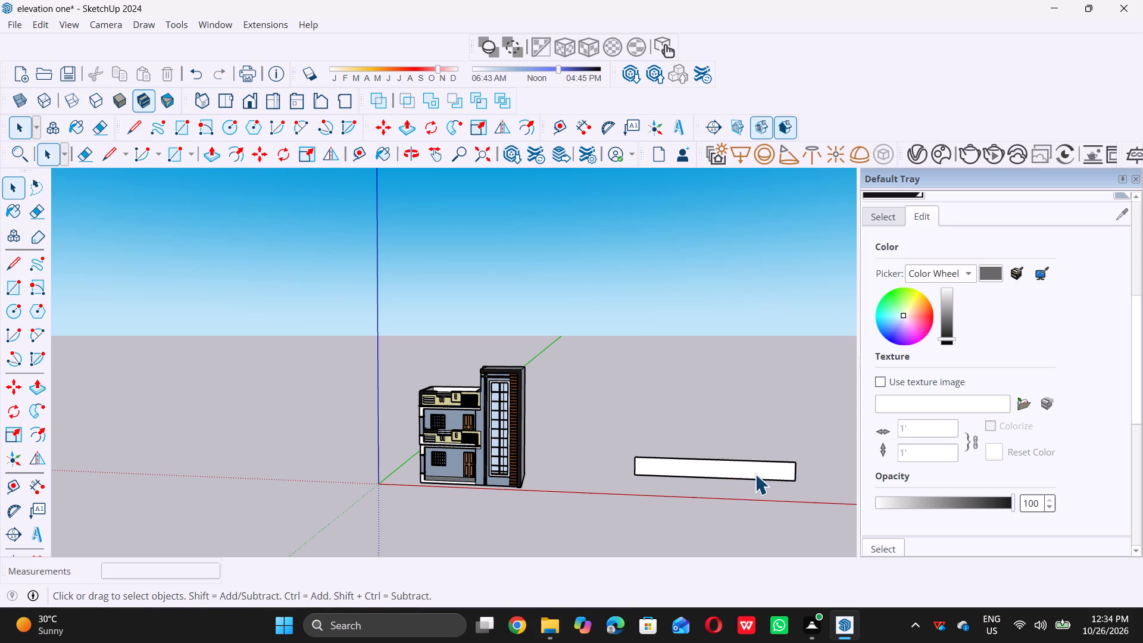
Push/Pull the rectangle backwards about 9' 3" into a solid block.
double_click(755, 474)
key(p)
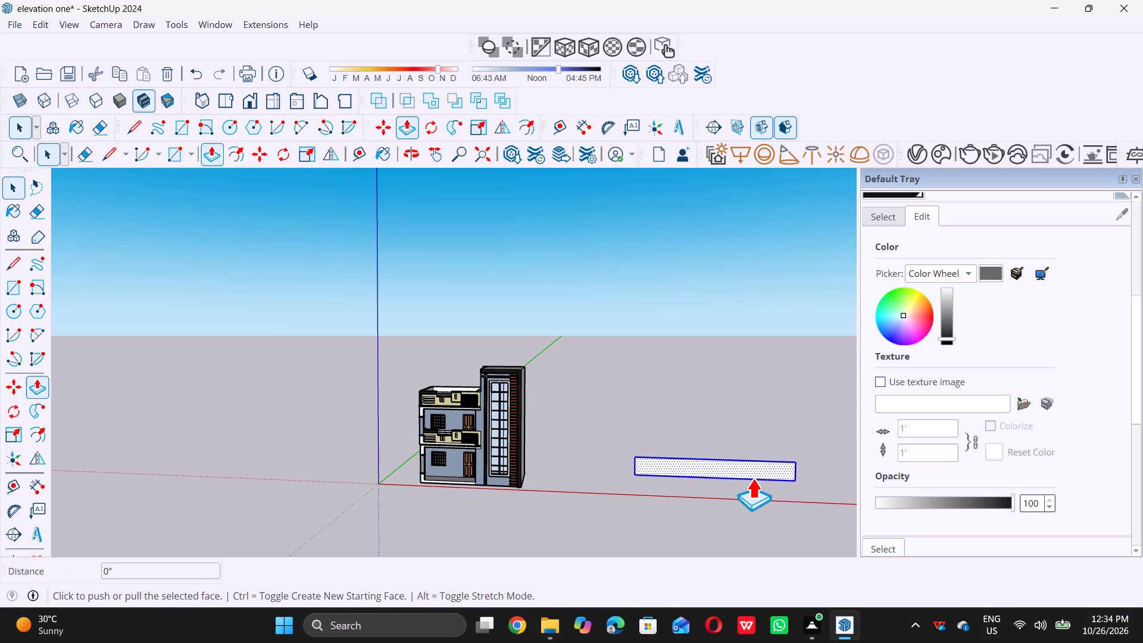
click(764, 463)
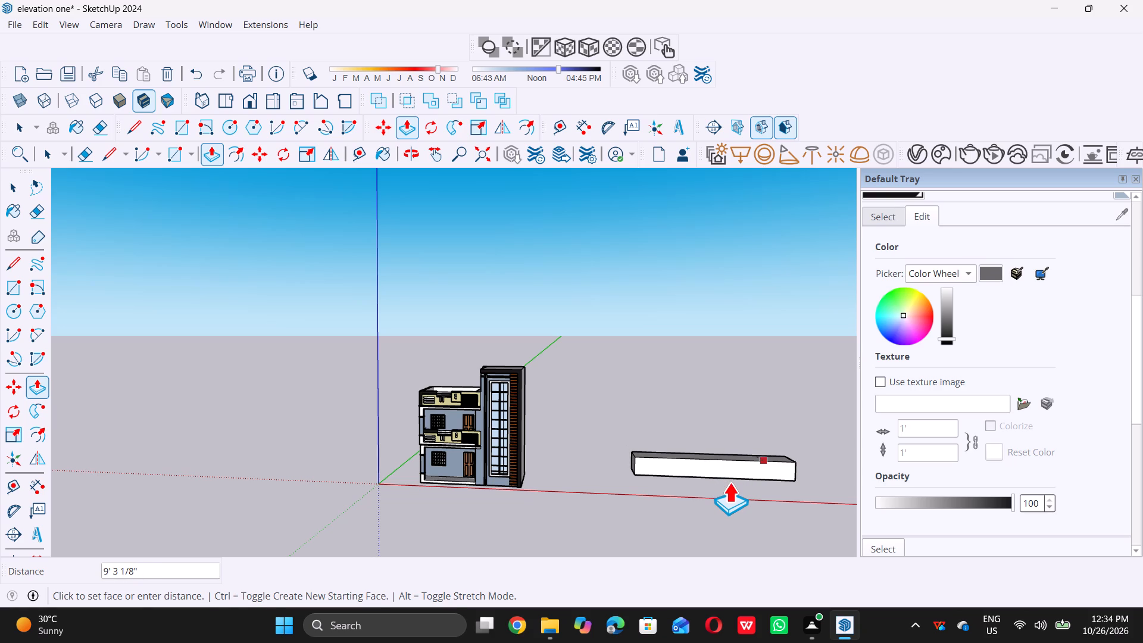
click(729, 482)
key(space)
Push the block's long rear face inward by about 1' 1".
scroll(662, 477, down, 4)
middle_drag(588, 478, 591, 478)
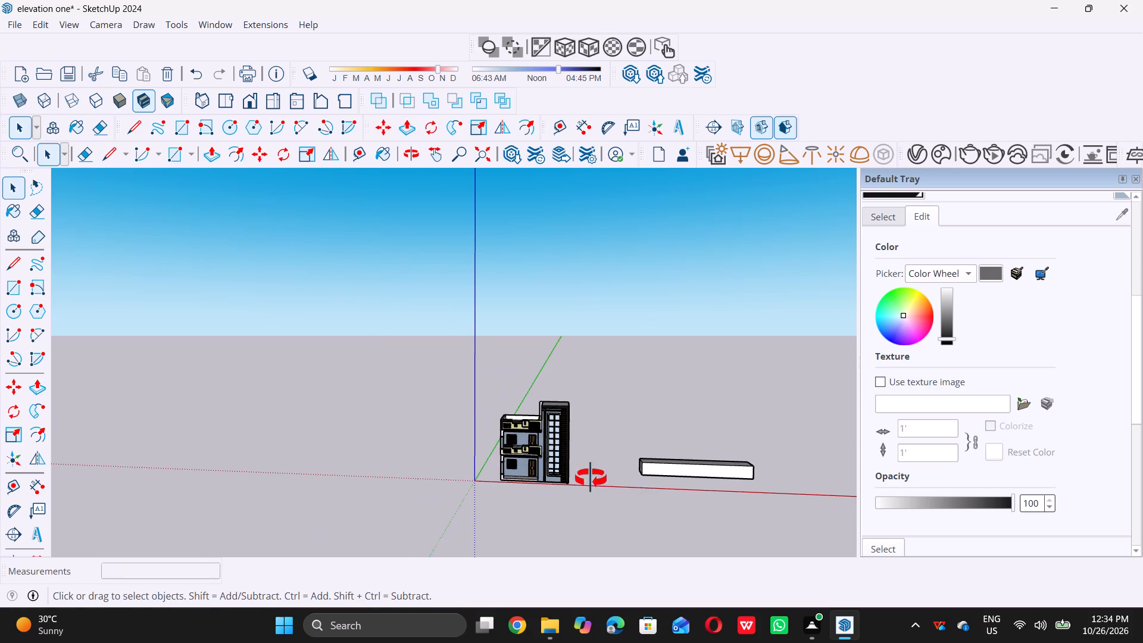
middle_drag(591, 478, 723, 478)
scroll(636, 420, up, 10)
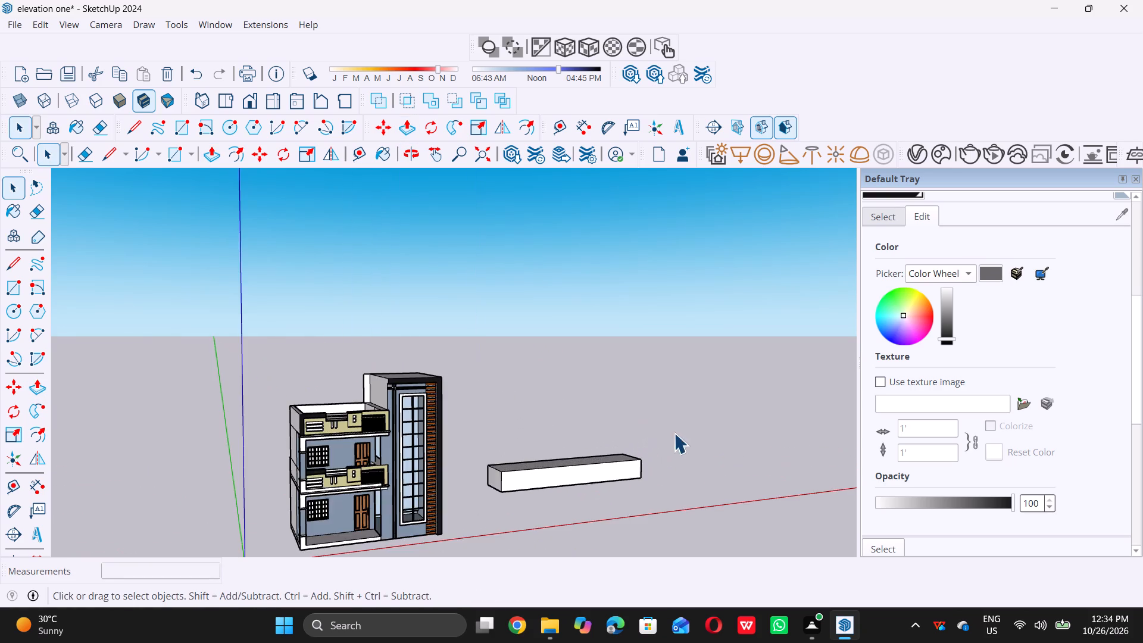
middle_drag(666, 438, 293, 444)
scroll(363, 447, down, 15)
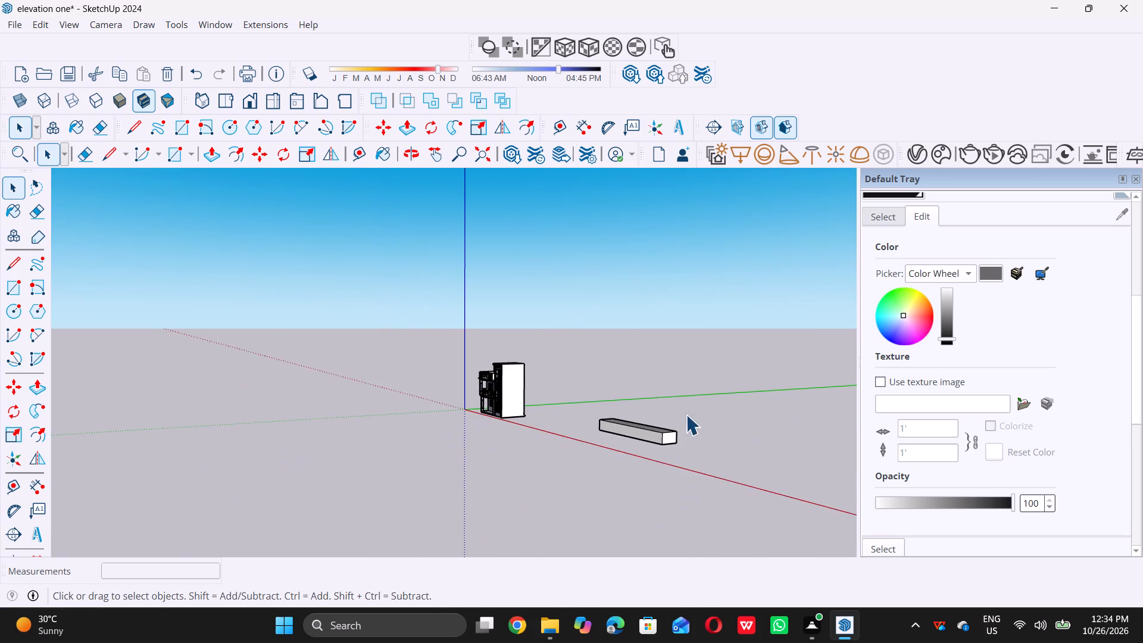
middle_drag(682, 417, 605, 420)
scroll(628, 452, up, 13)
middle_drag(648, 444, 635, 444)
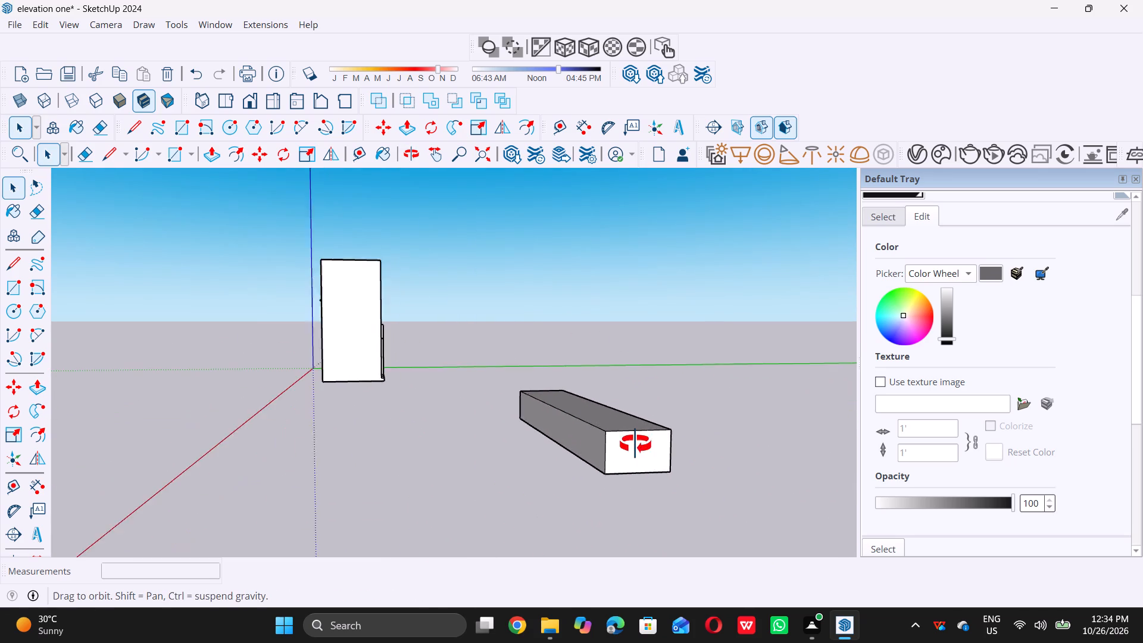
middle_drag(635, 444, 538, 449)
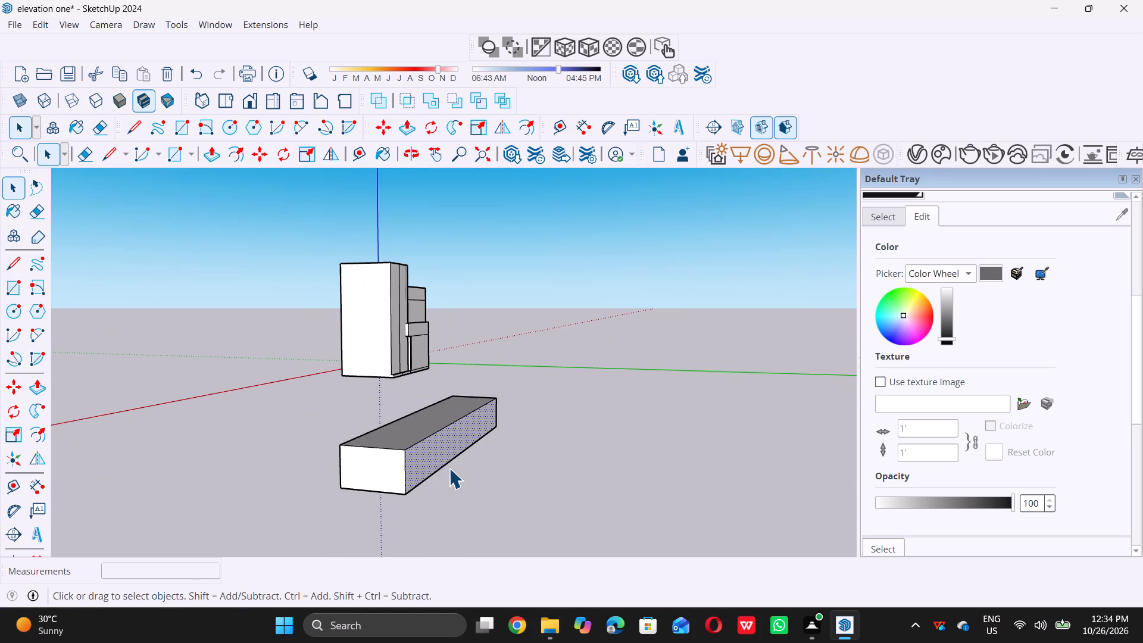
key(p)
click(438, 442)
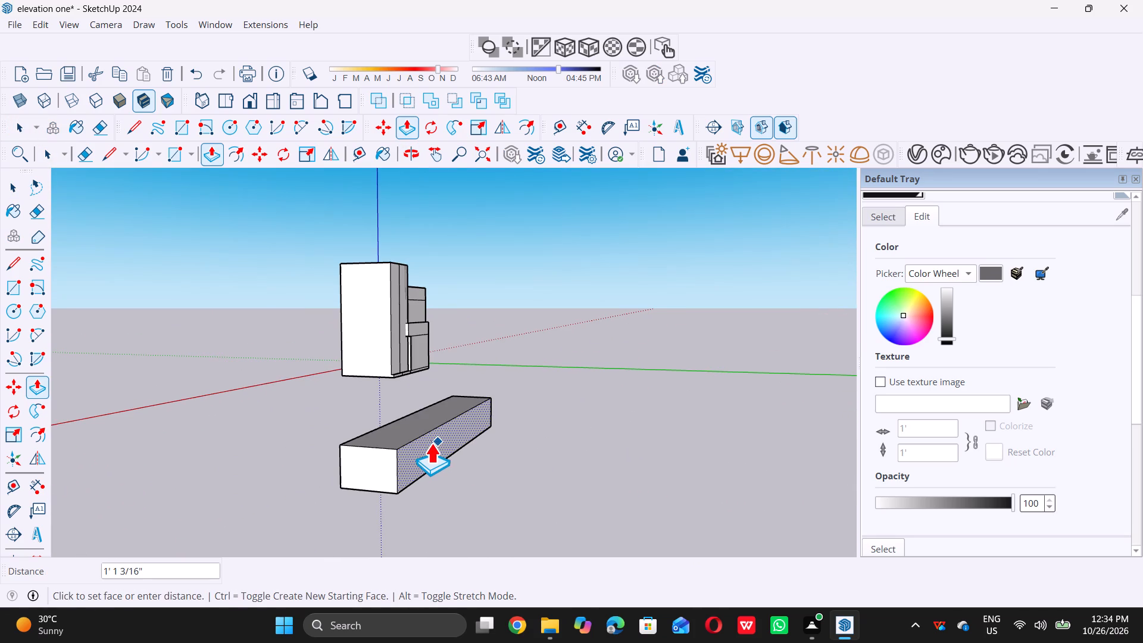
click(431, 443)
key(space)
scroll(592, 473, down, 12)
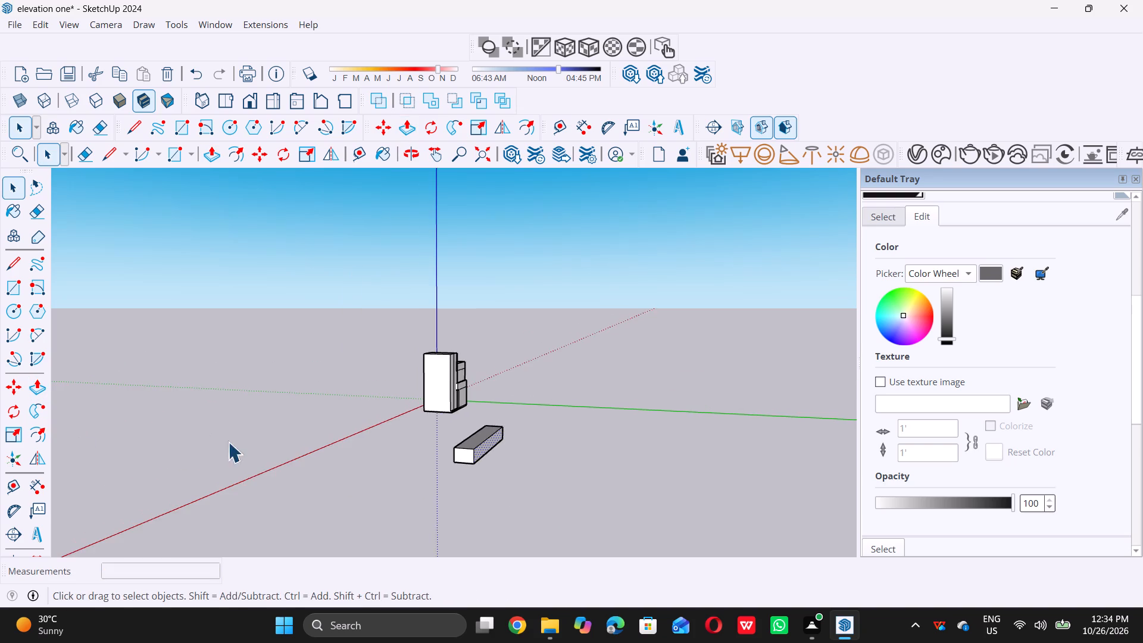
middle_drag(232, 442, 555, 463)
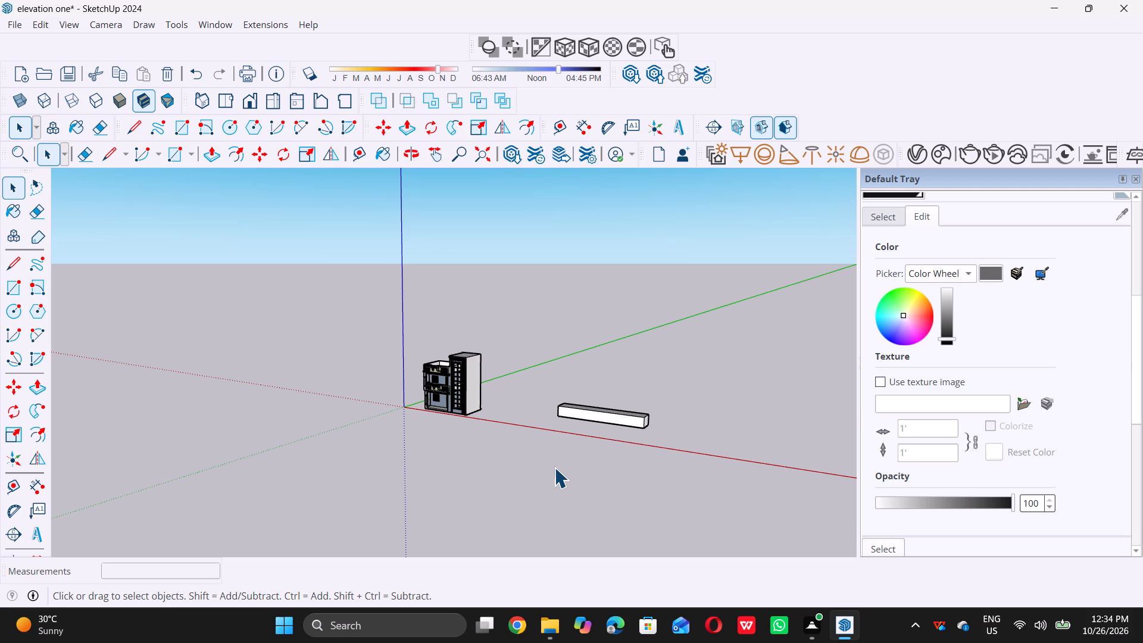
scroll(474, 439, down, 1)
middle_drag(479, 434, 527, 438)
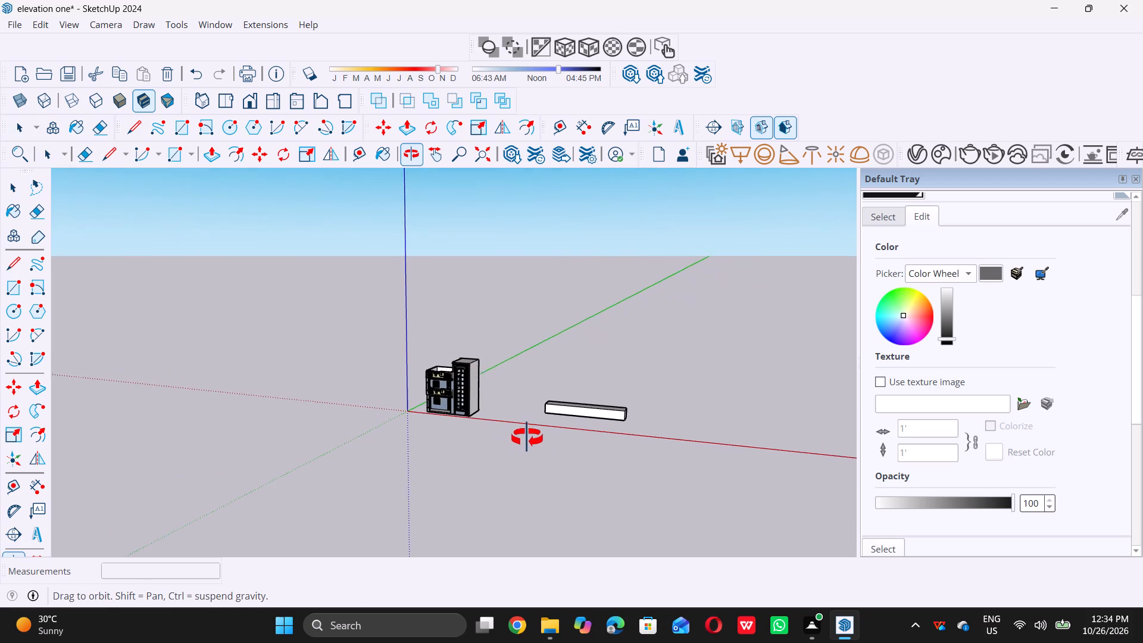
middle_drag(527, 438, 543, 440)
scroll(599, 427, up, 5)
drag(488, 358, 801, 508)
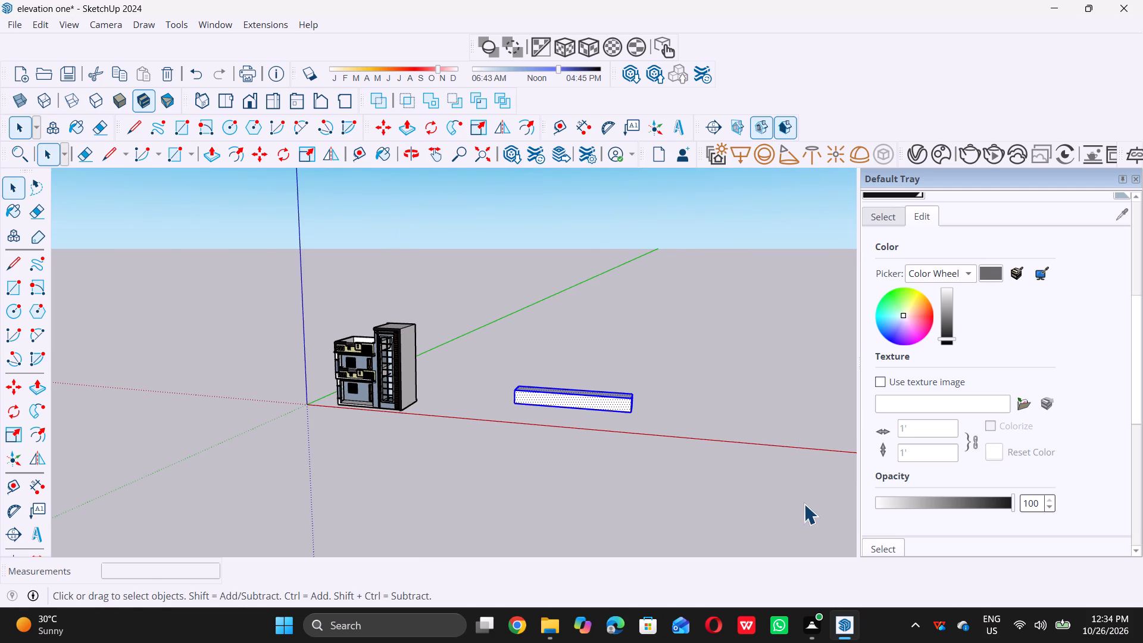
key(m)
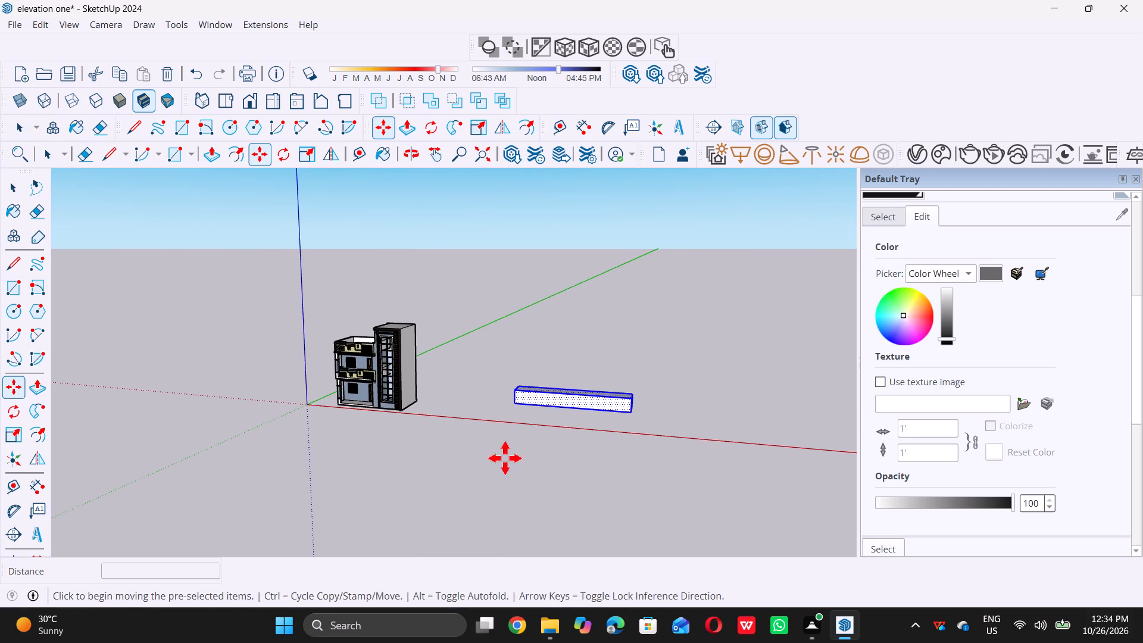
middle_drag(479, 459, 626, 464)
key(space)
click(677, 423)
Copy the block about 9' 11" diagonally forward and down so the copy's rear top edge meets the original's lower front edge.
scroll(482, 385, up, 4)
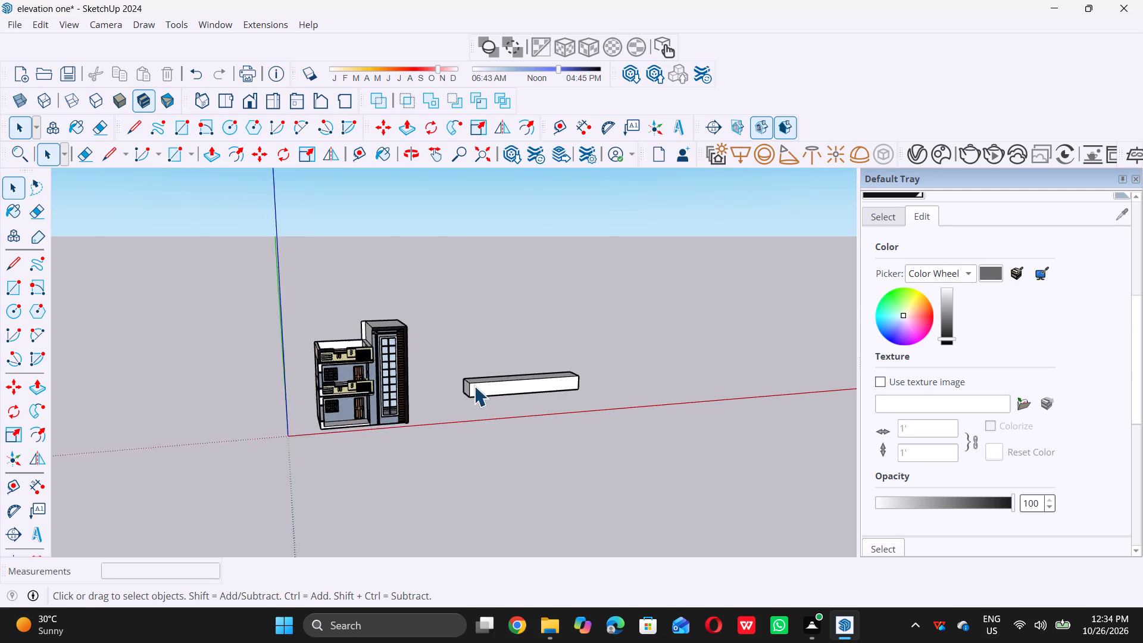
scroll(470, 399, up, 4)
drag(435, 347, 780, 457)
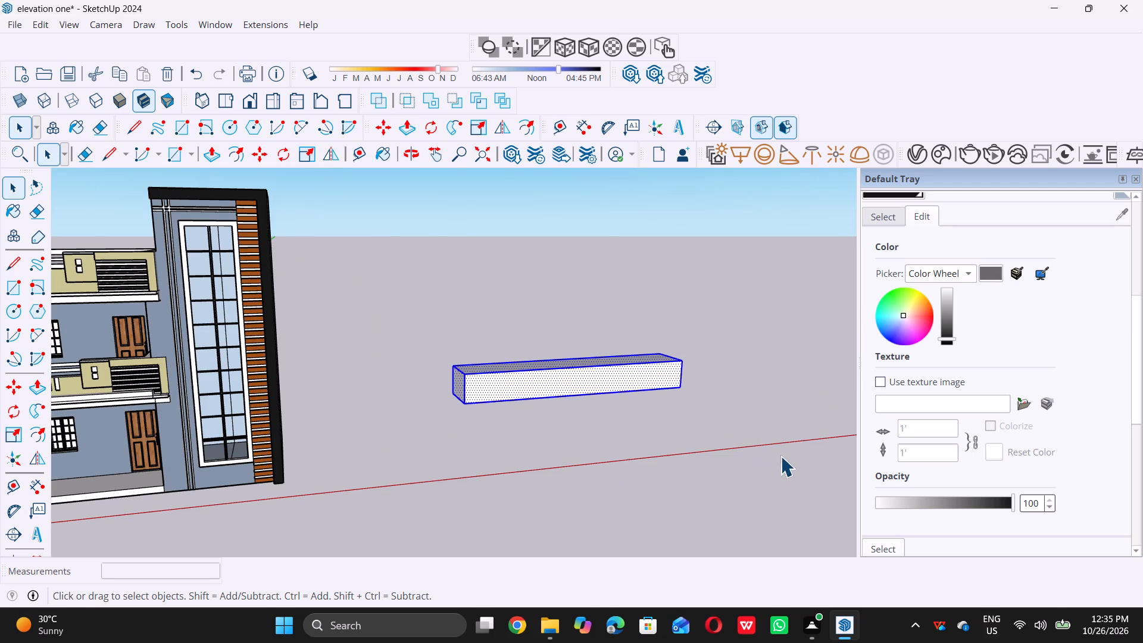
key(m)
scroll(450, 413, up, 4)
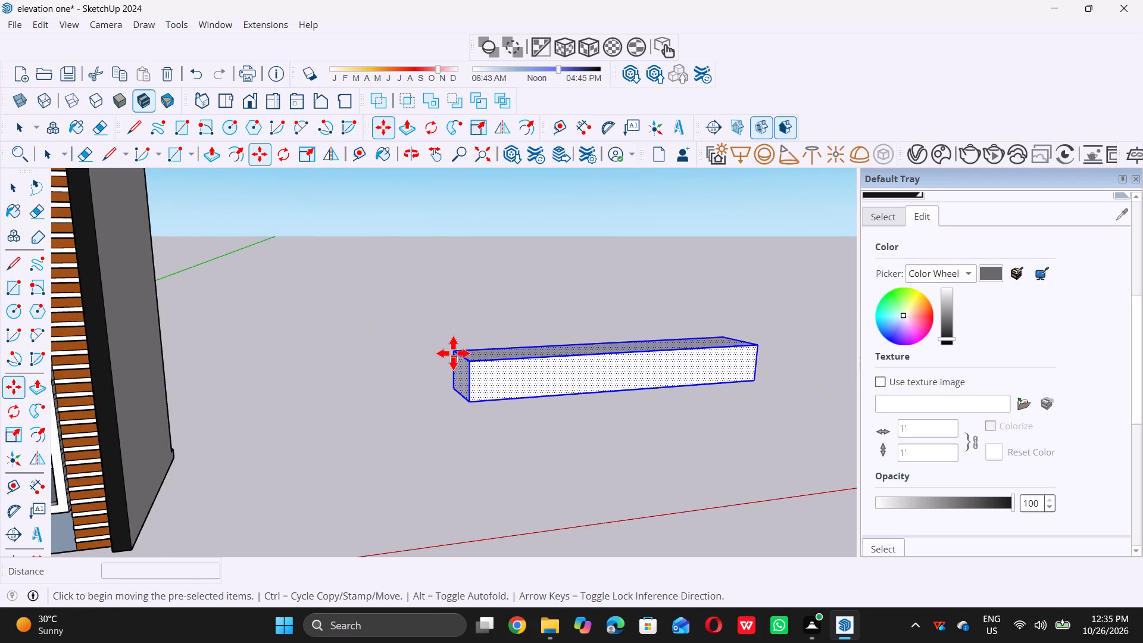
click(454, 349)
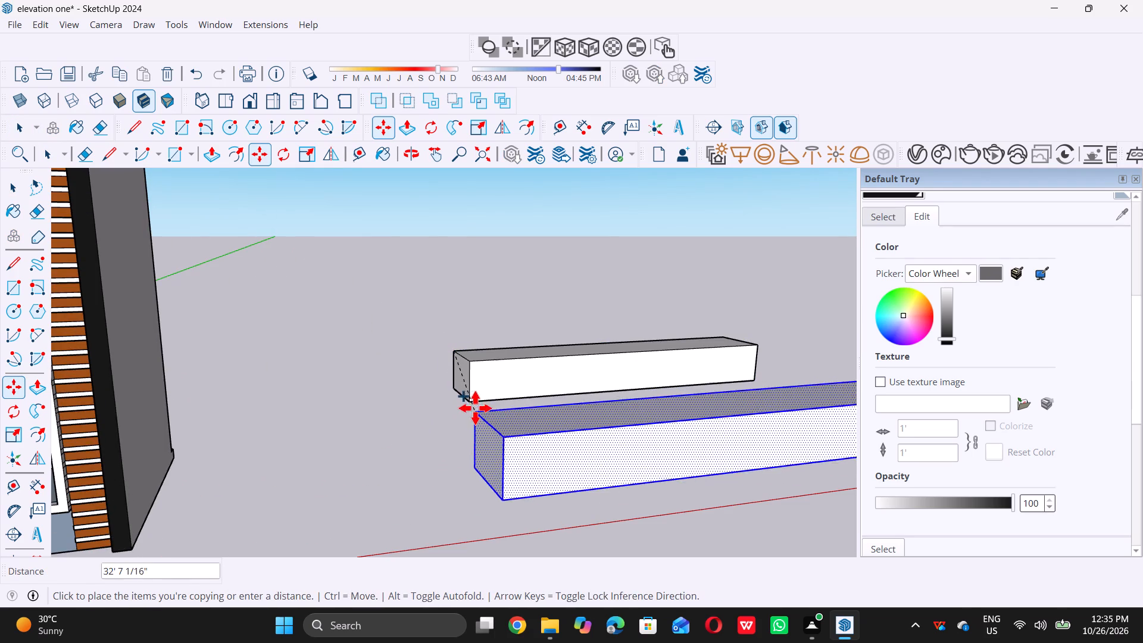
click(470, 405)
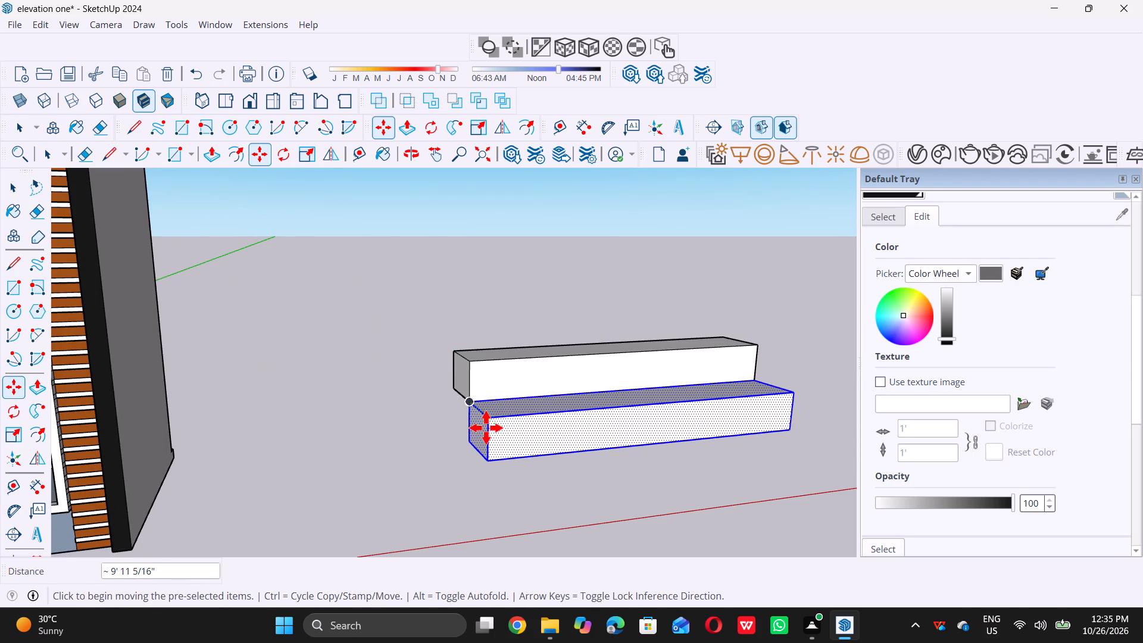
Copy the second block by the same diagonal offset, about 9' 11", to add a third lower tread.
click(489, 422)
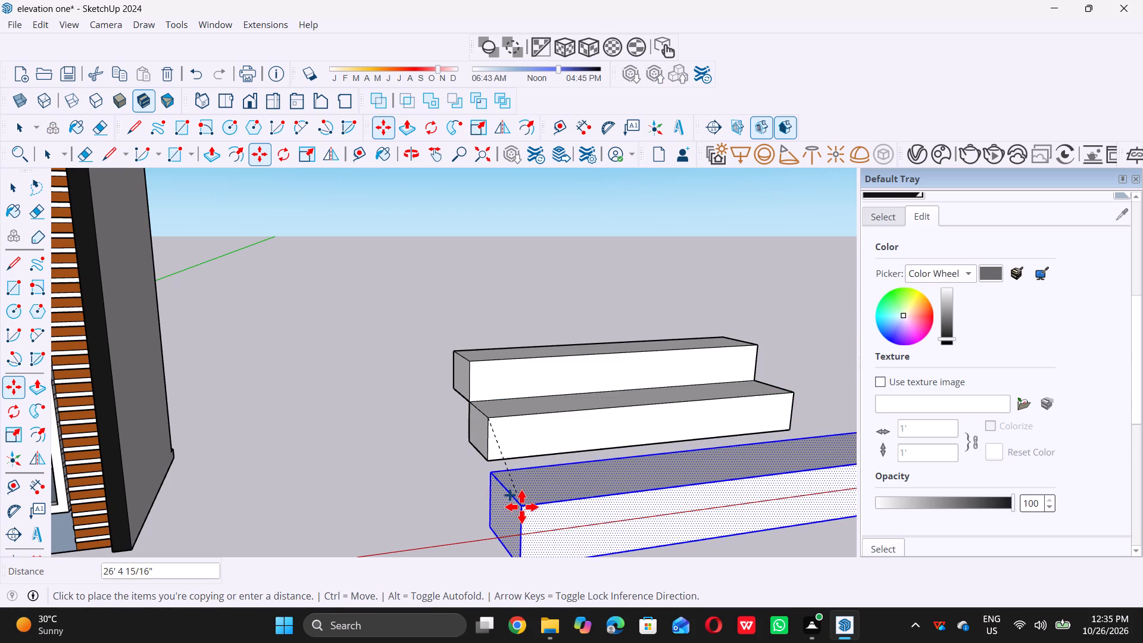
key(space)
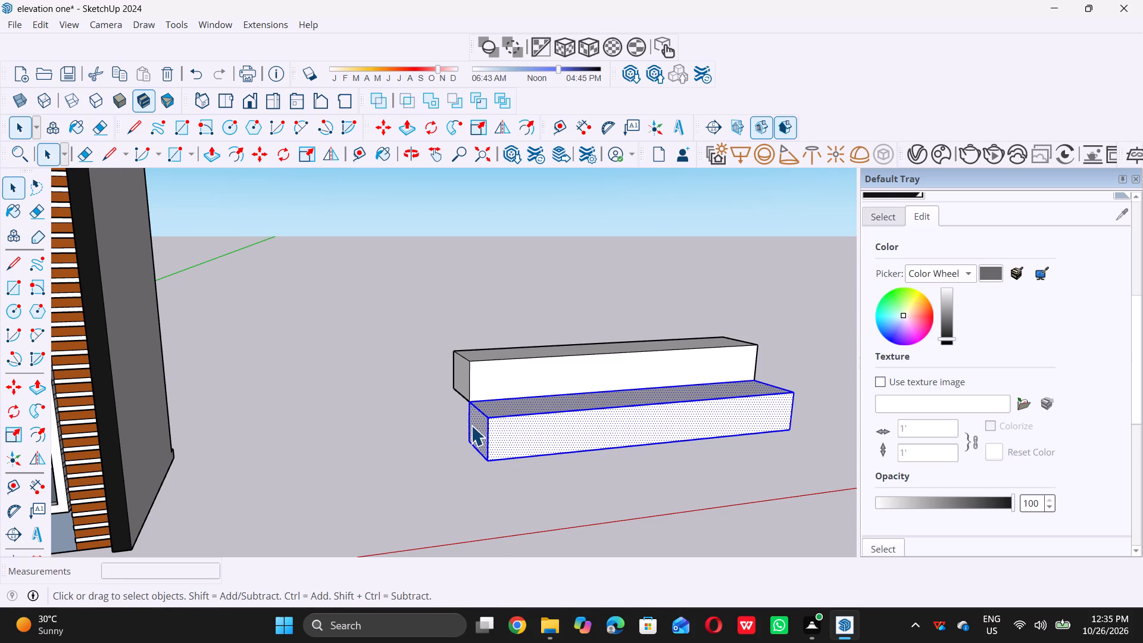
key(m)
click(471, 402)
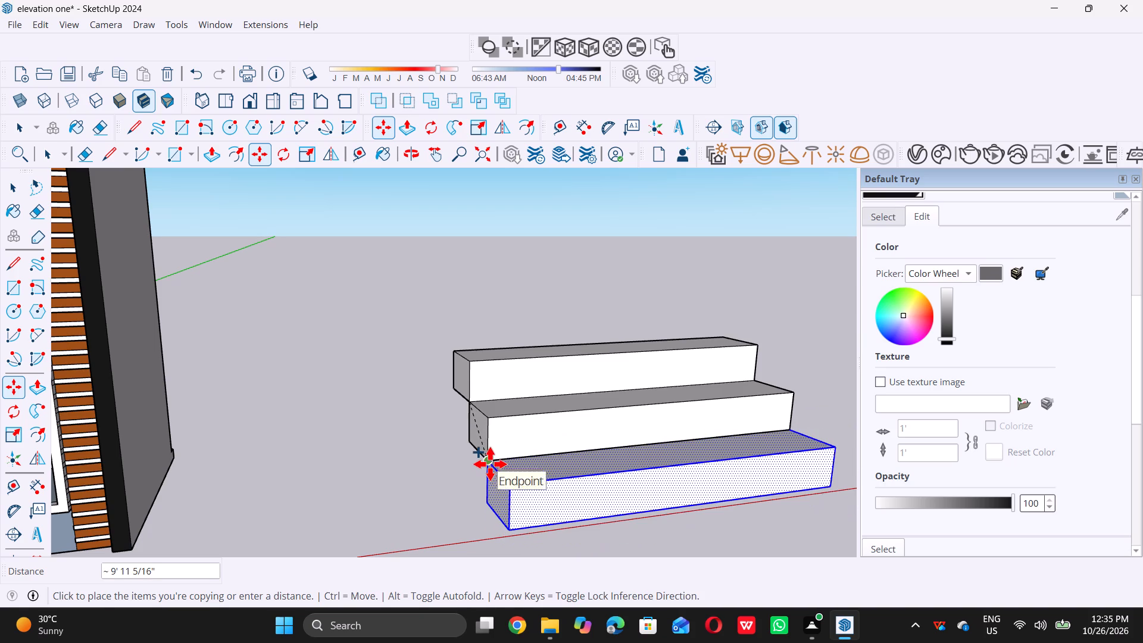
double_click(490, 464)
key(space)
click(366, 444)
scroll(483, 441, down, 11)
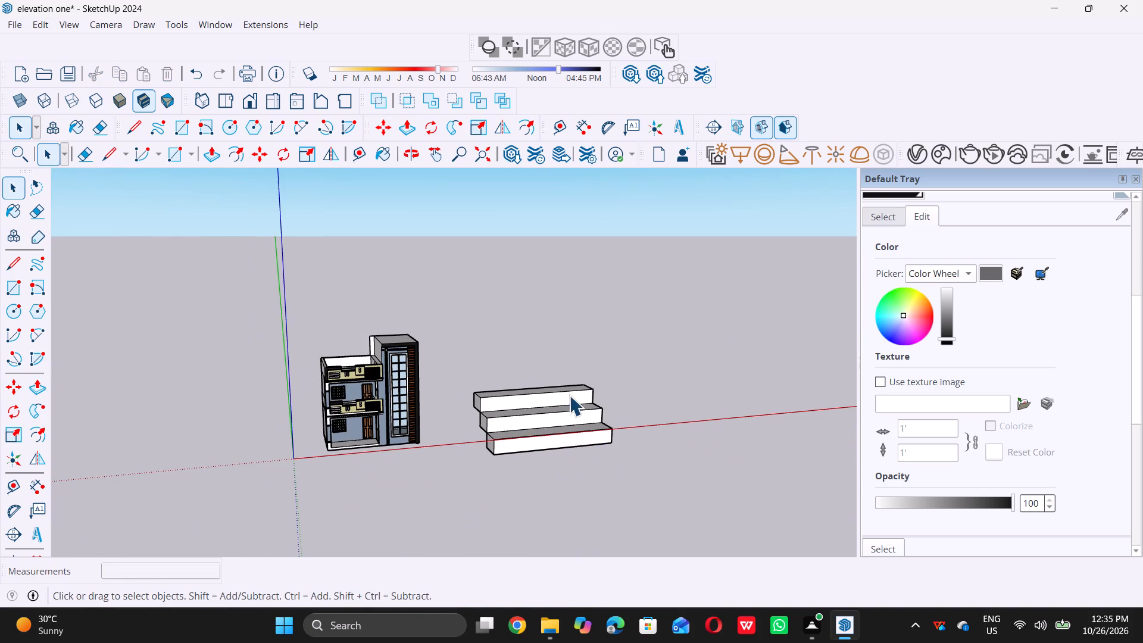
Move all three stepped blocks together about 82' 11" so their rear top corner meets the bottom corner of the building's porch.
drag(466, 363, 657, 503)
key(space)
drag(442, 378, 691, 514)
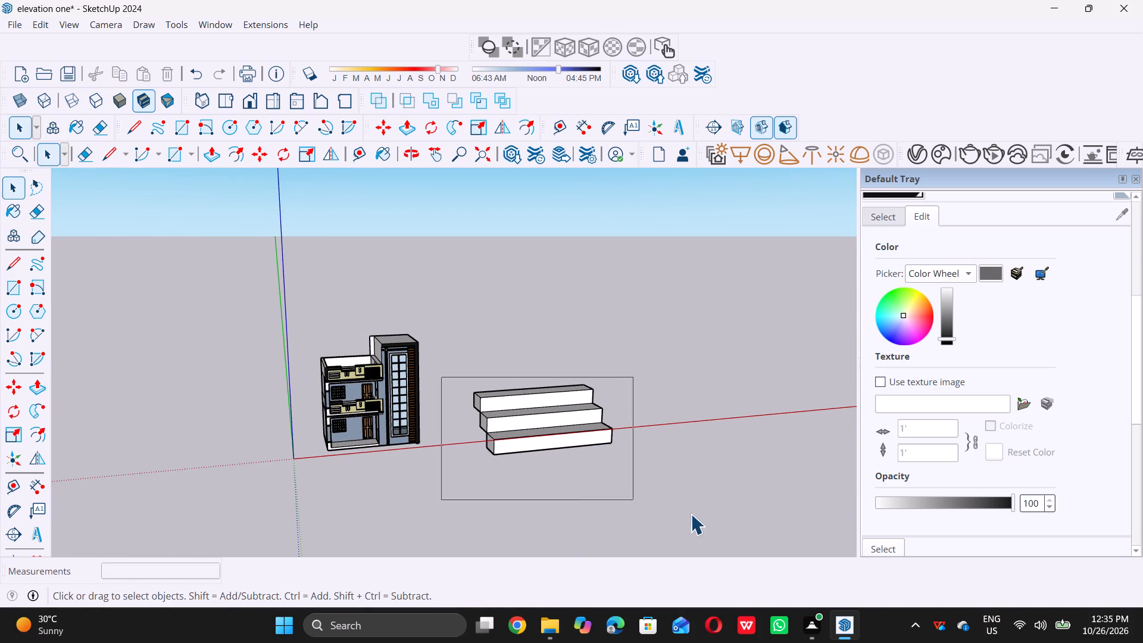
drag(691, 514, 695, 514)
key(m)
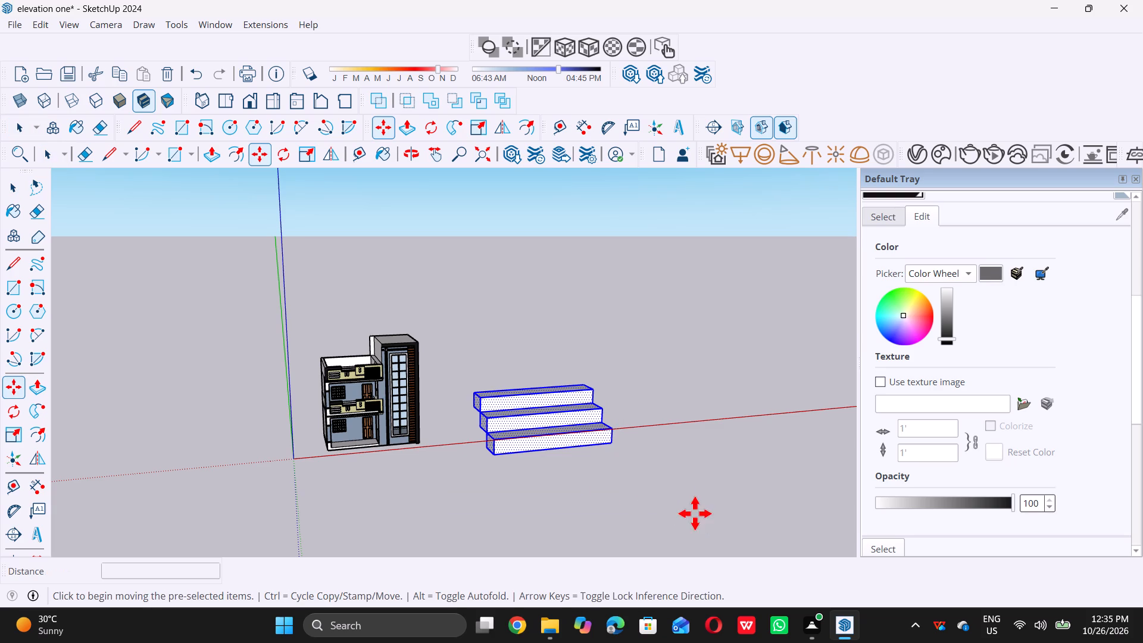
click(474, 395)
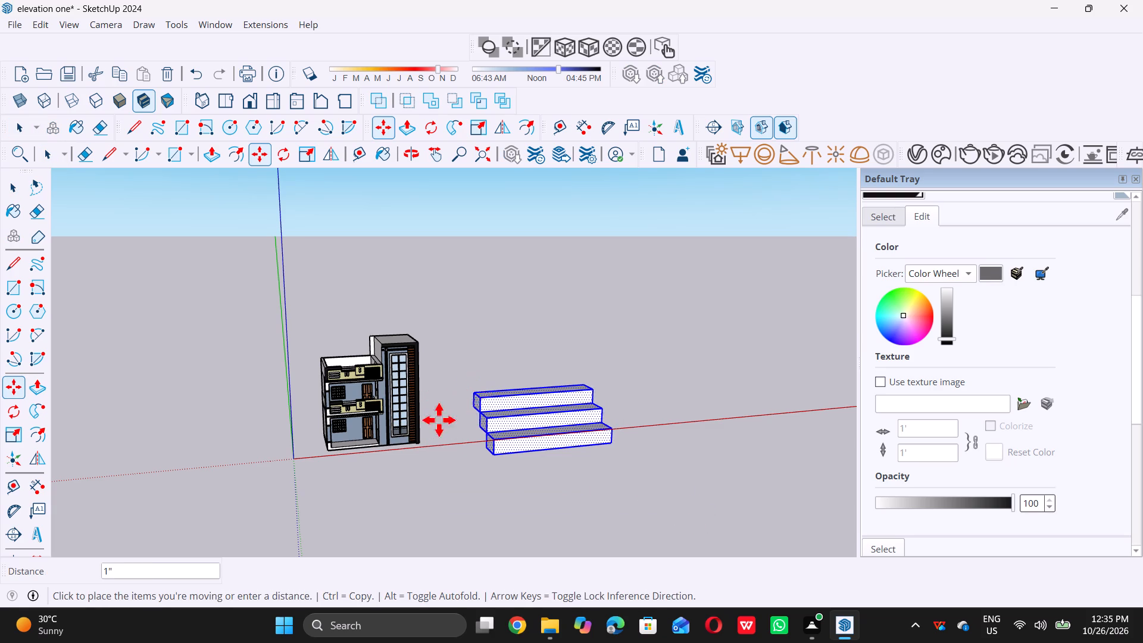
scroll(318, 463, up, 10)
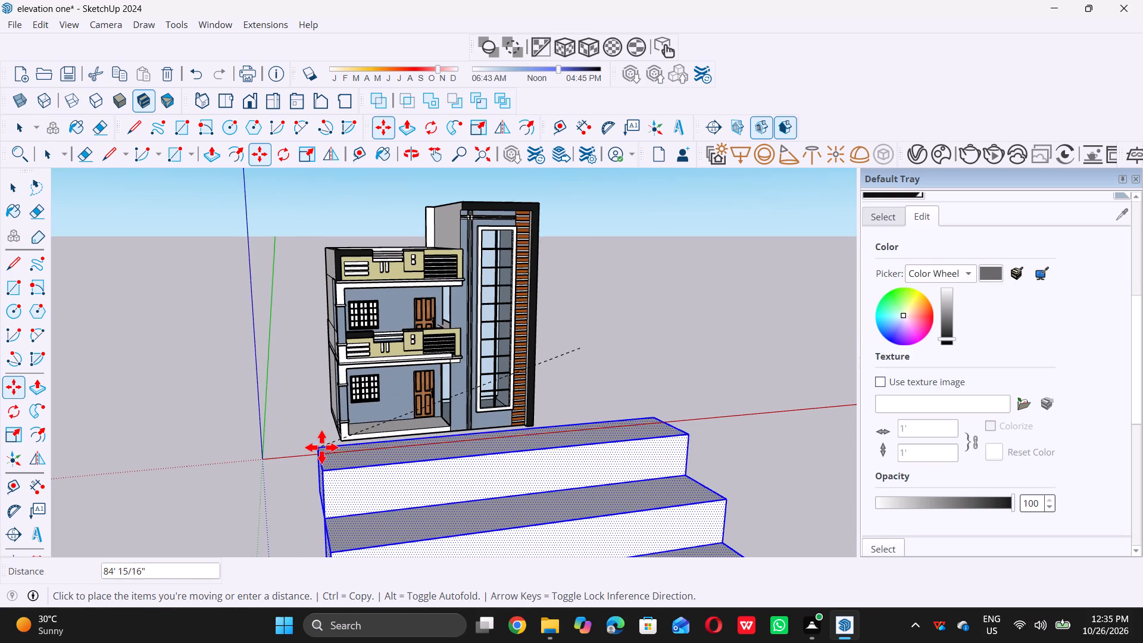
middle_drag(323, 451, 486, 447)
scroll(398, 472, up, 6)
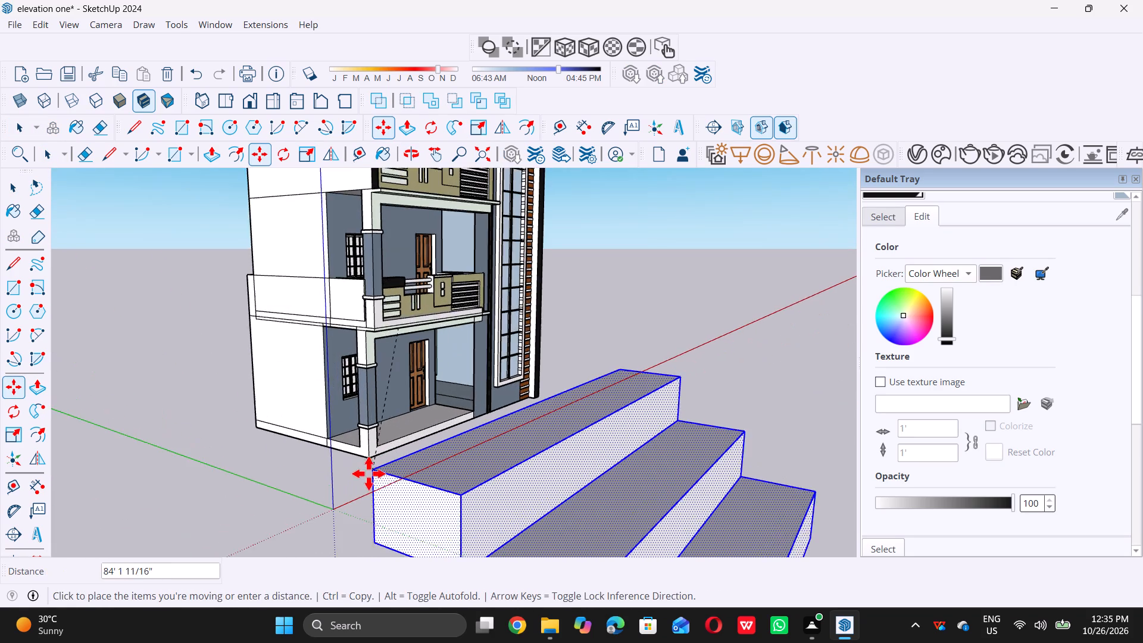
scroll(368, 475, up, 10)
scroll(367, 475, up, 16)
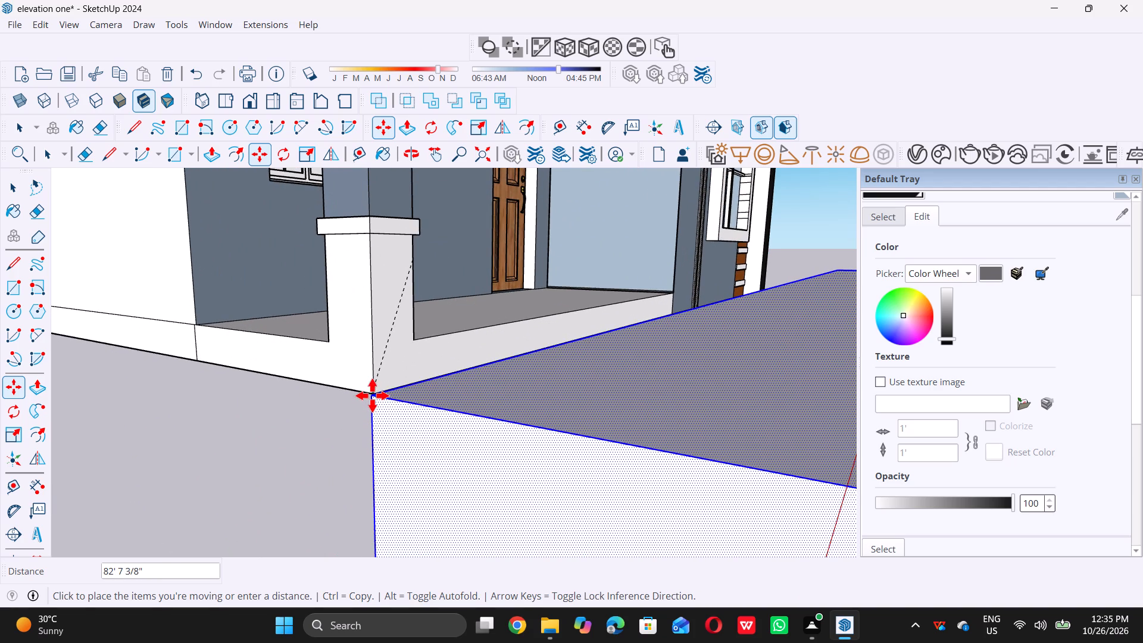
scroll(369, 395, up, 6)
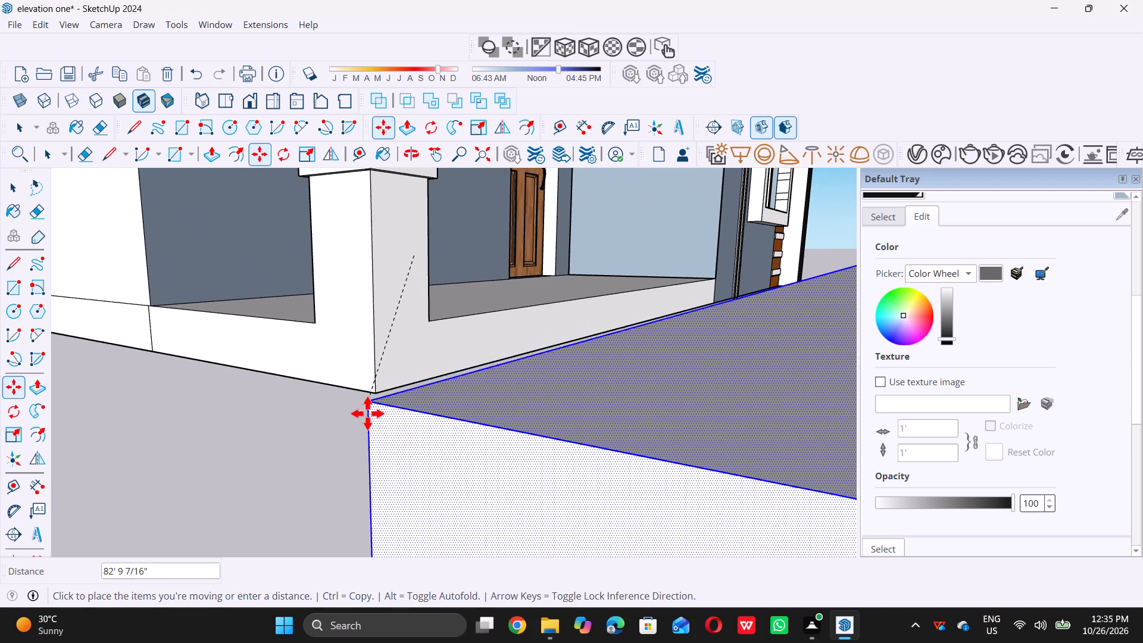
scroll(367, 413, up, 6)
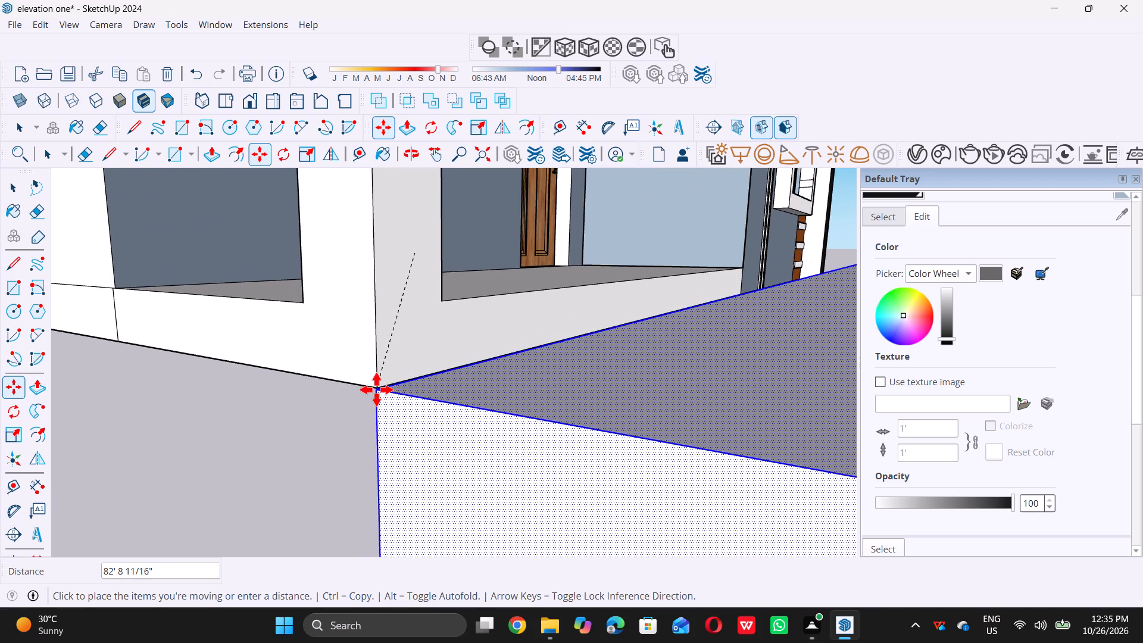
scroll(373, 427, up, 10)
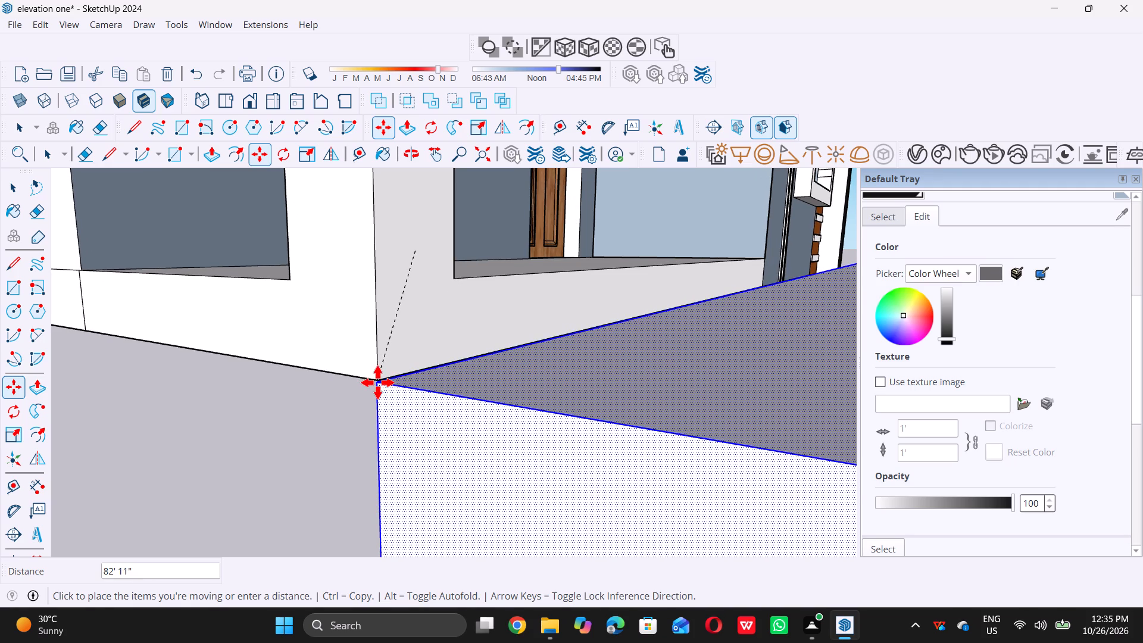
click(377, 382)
Examine the position and size of the stepped blocks against the building's front from several angles.
scroll(360, 408, down, 16)
middle_click(284, 442)
scroll(205, 423, up, 1)
scroll(205, 423, down, 15)
middle_click(238, 408)
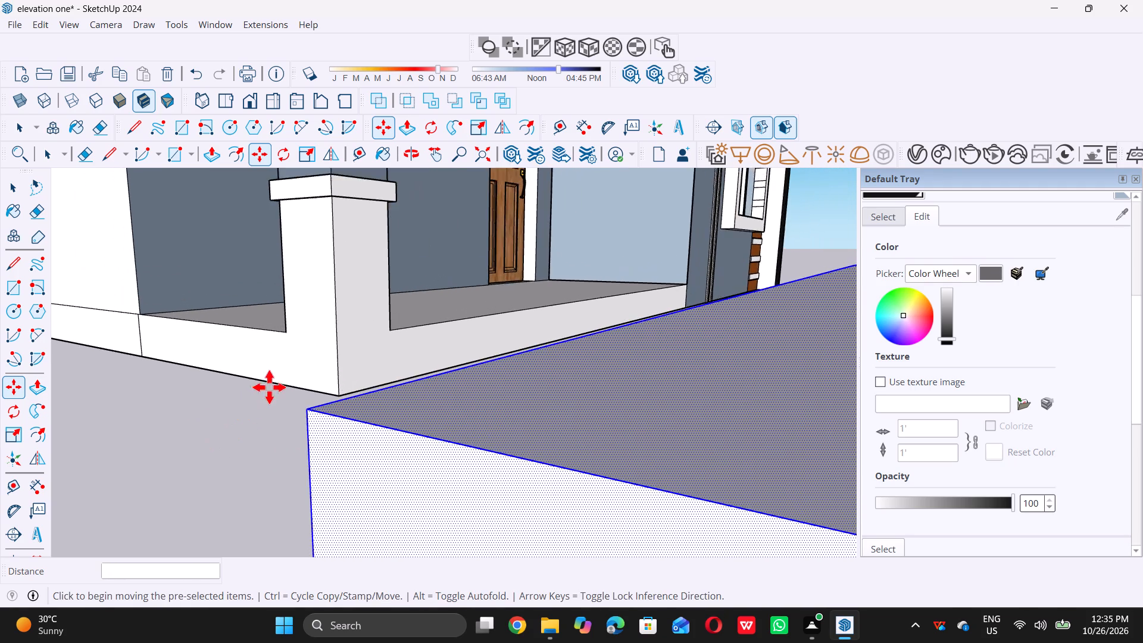
scroll(269, 387, down, 2)
scroll(270, 380, up, 1)
scroll(269, 383, down, 20)
scroll(269, 383, down, 15)
middle_click(366, 413)
middle_click(644, 210)
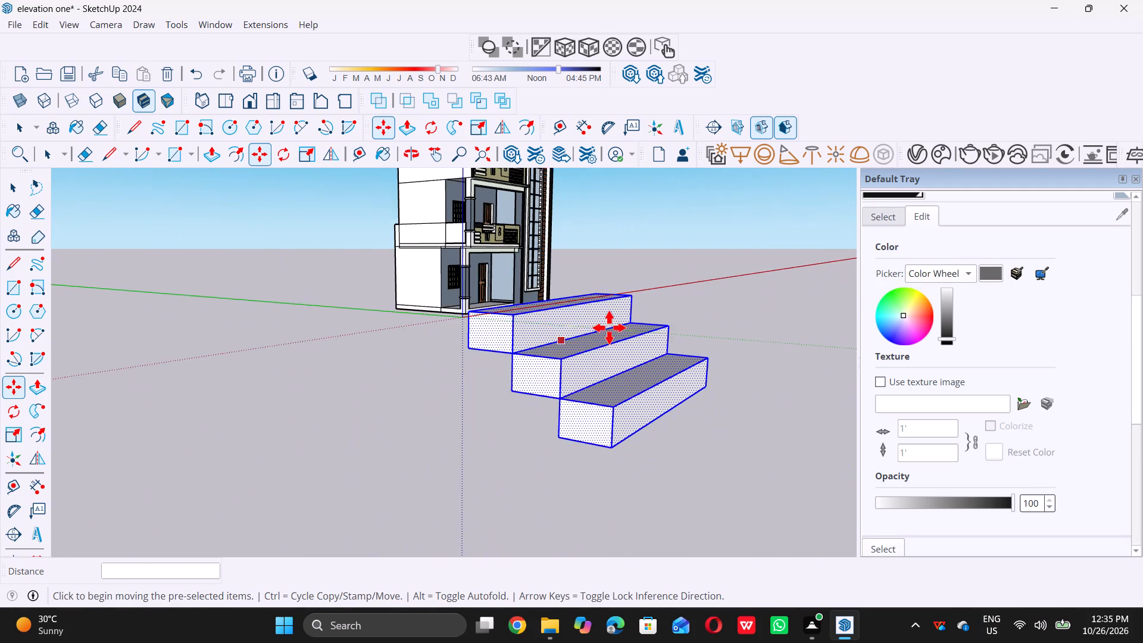
middle_drag(607, 327, 320, 409)
scroll(299, 424, down, 8)
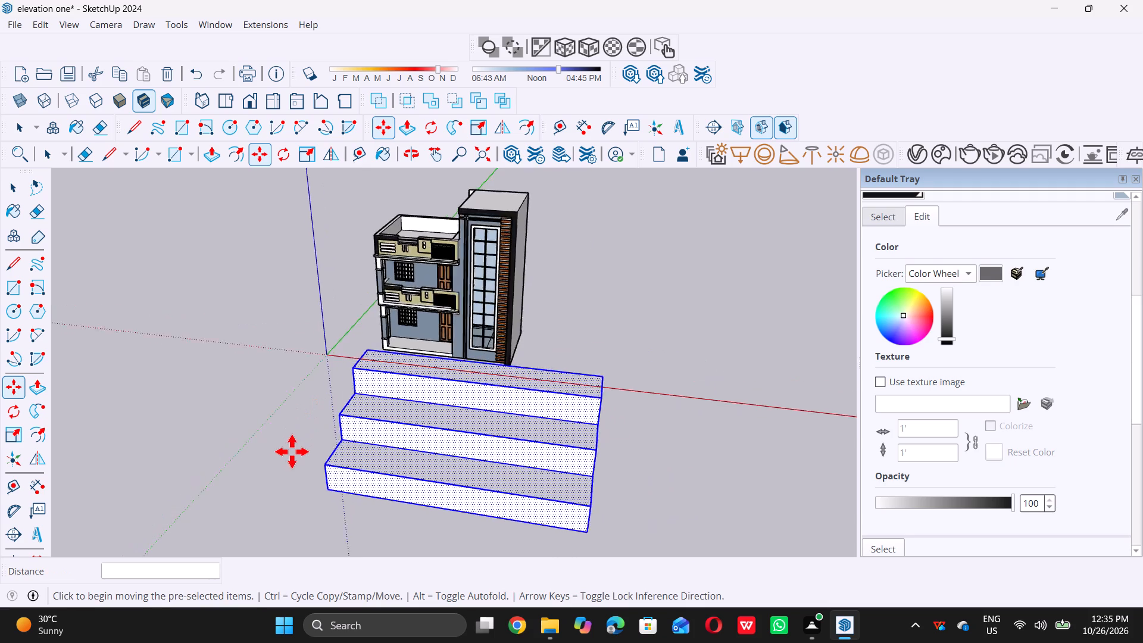
scroll(292, 451, down, 5)
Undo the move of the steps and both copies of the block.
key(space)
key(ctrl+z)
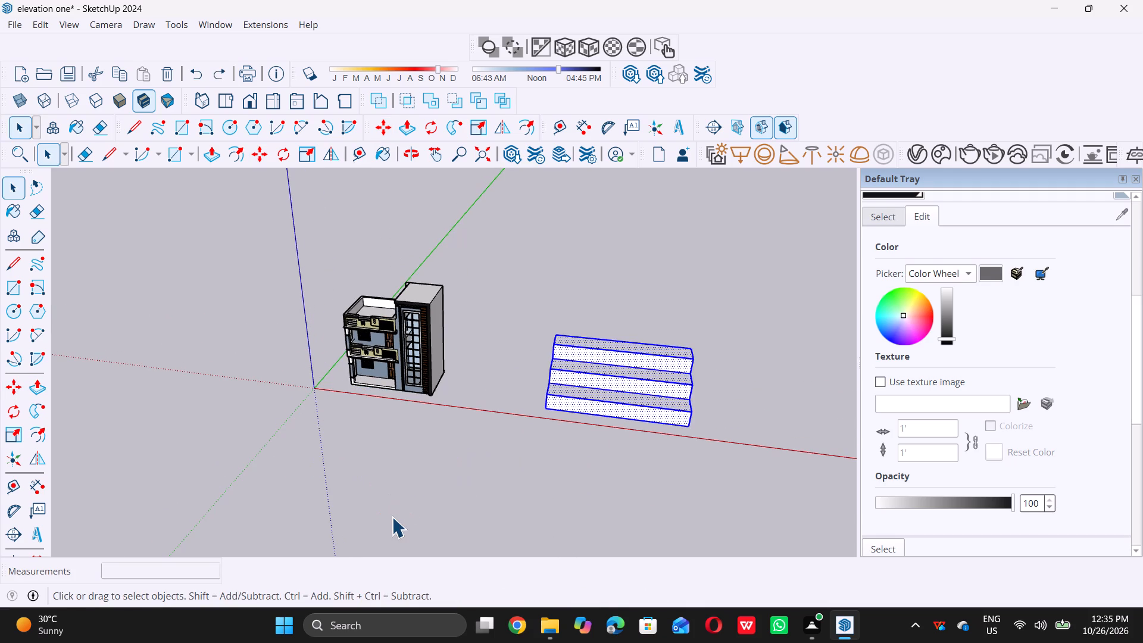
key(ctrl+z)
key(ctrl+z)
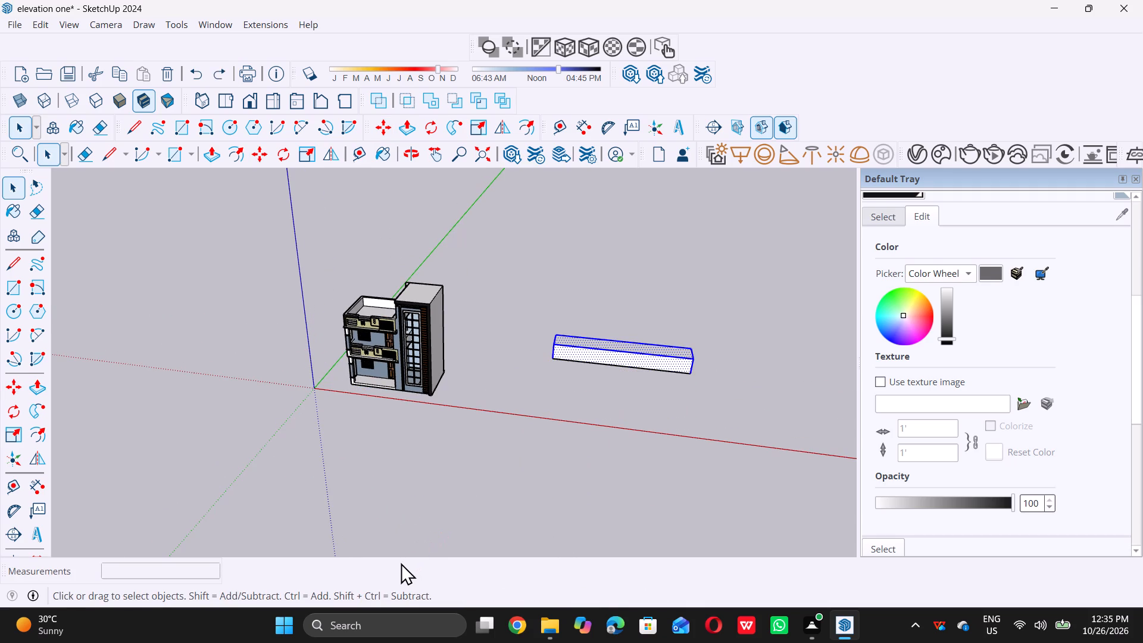
Undo the construction of the original block, including its rectangle lines, until only the building remains.
key(ctrl+z)
key(ctrl+z)
key(ctrl+z)
key(z)
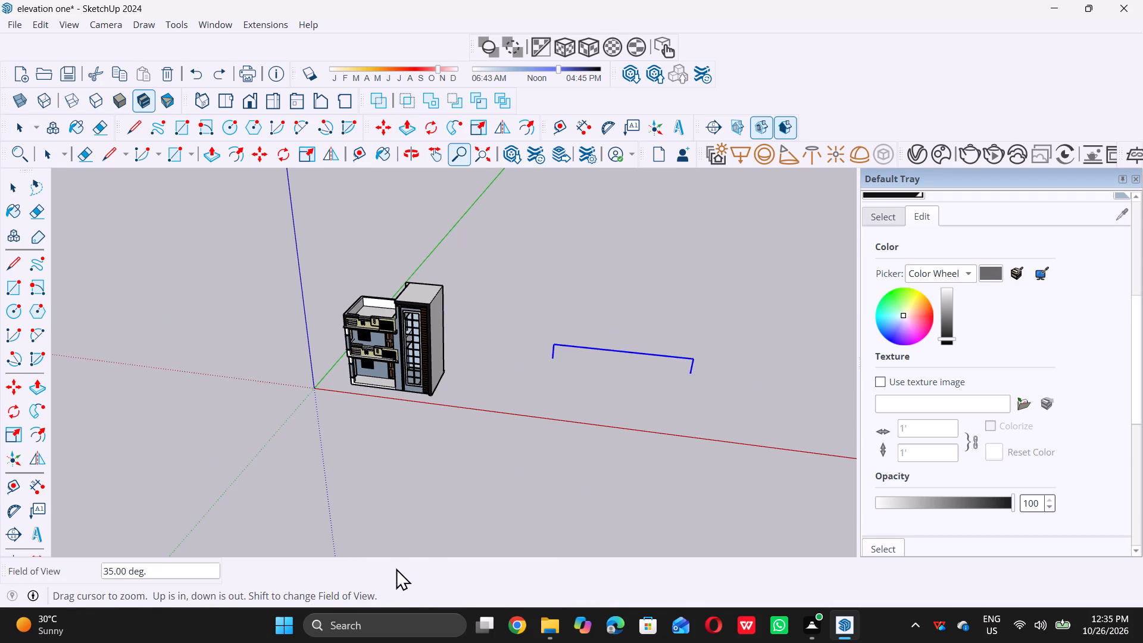
key(ctrl+z)
key(ctrl+z)
key(ctrl+z)
key(ctrl+z)
Draw a line about 26' 2" long along the building's front base, from the porch's bottom corner to the slatted panel's outer bottom corner.
scroll(325, 473, down, 1)
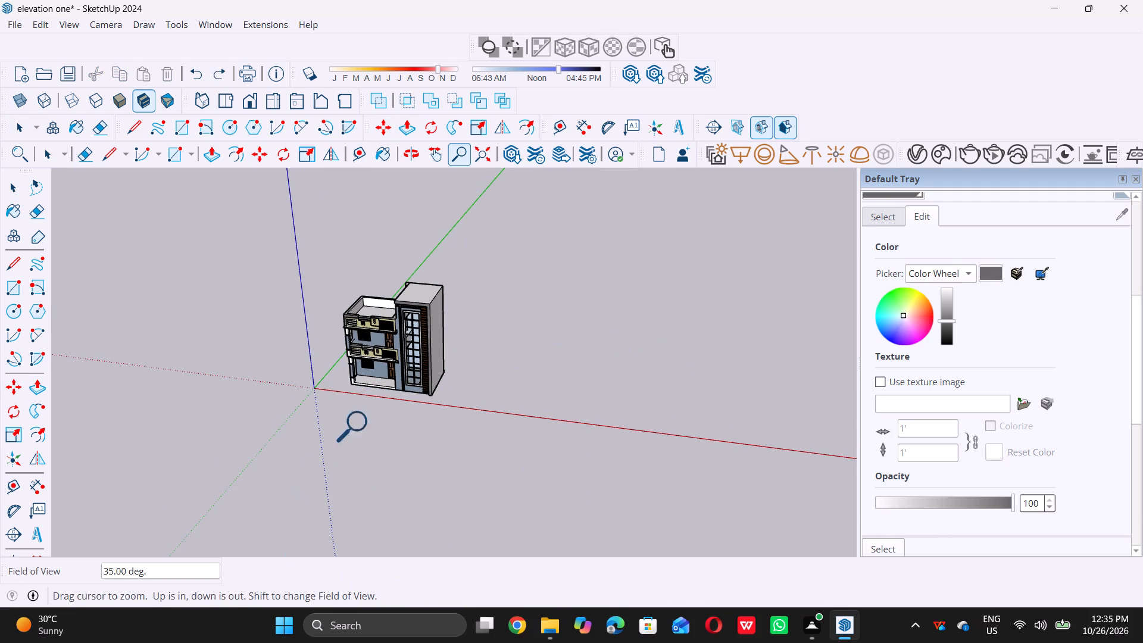
scroll(363, 423, down, 1)
middle_drag(404, 383, 508, 315)
scroll(430, 370, up, 18)
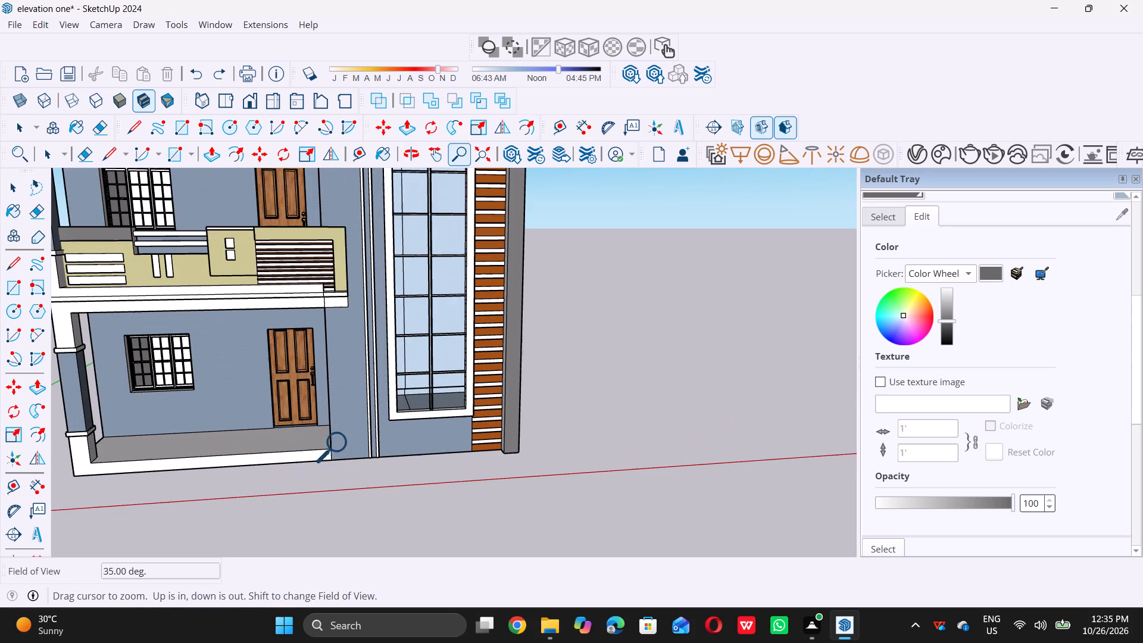
middle_drag(75, 492, 76, 465)
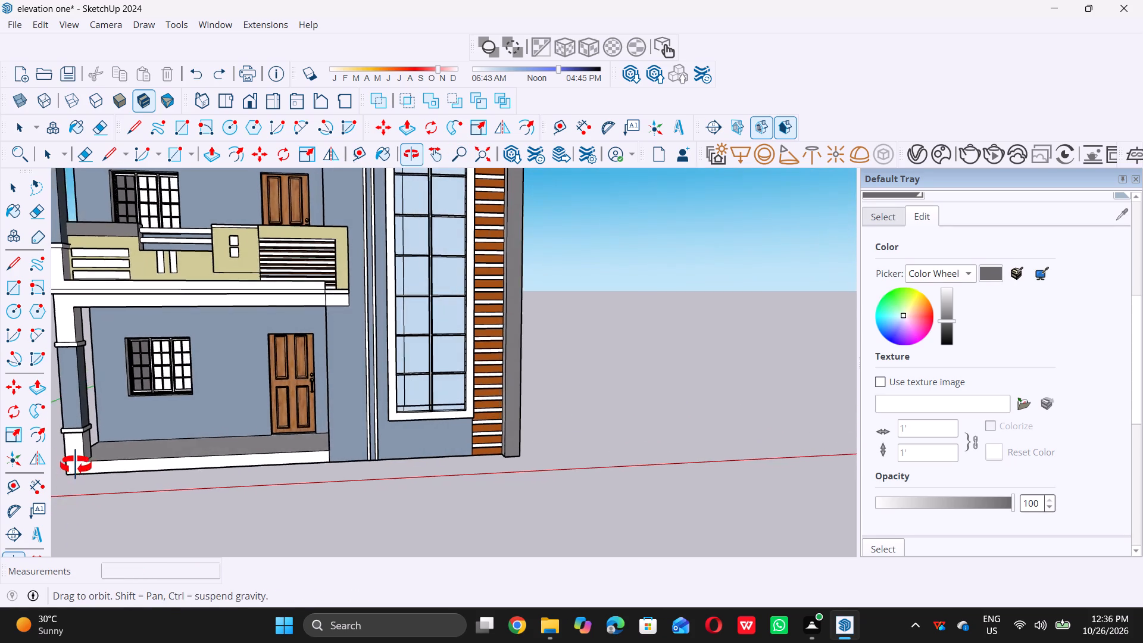
middle_drag(76, 465, 51, 466)
scroll(72, 472, up, 10)
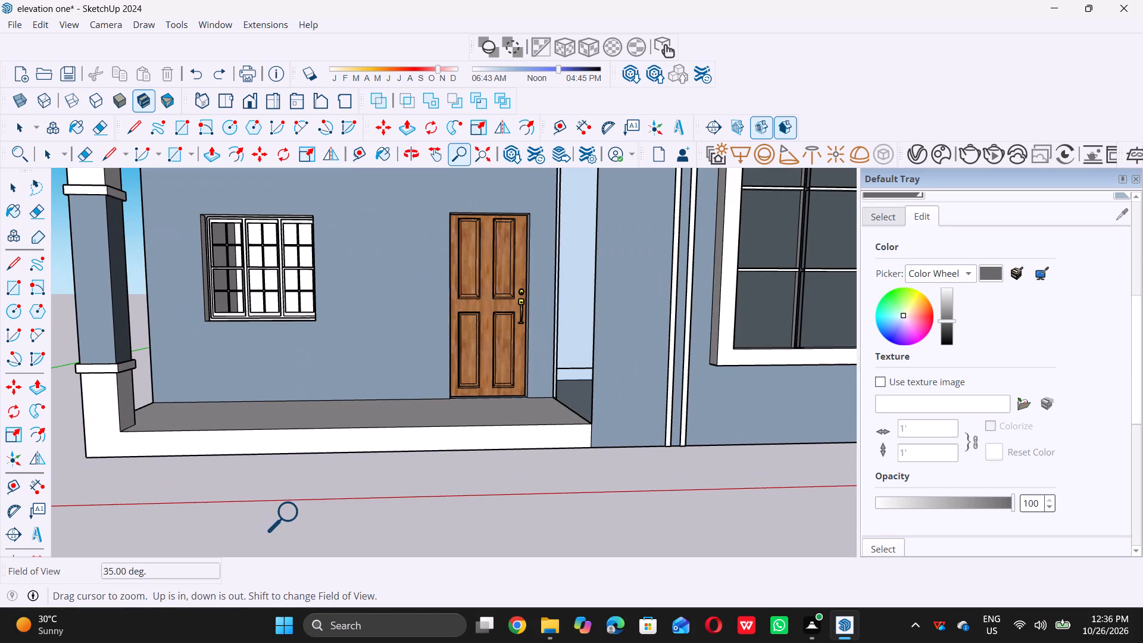
key(l)
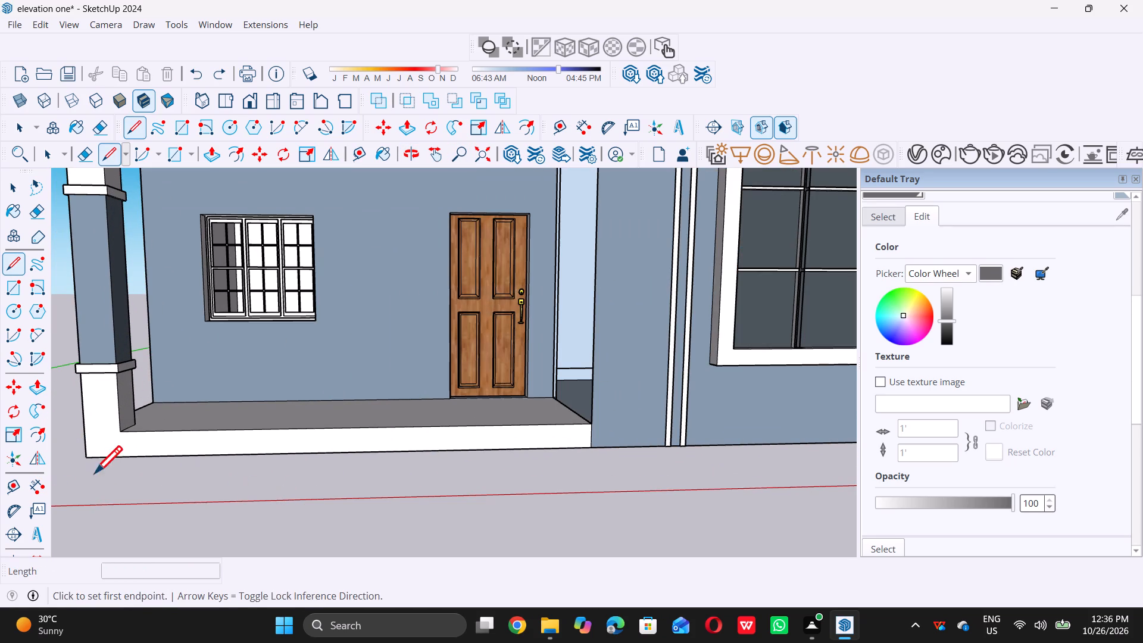
click(85, 458)
scroll(85, 457, down, 10)
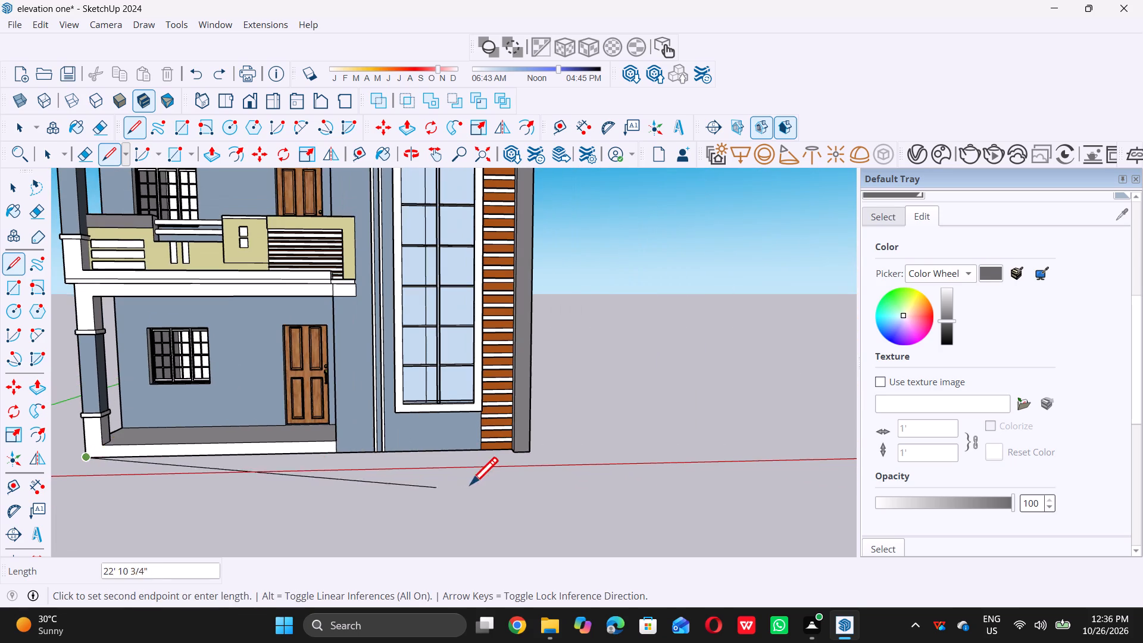
scroll(526, 464, up, 12)
middle_drag(521, 447, 530, 372)
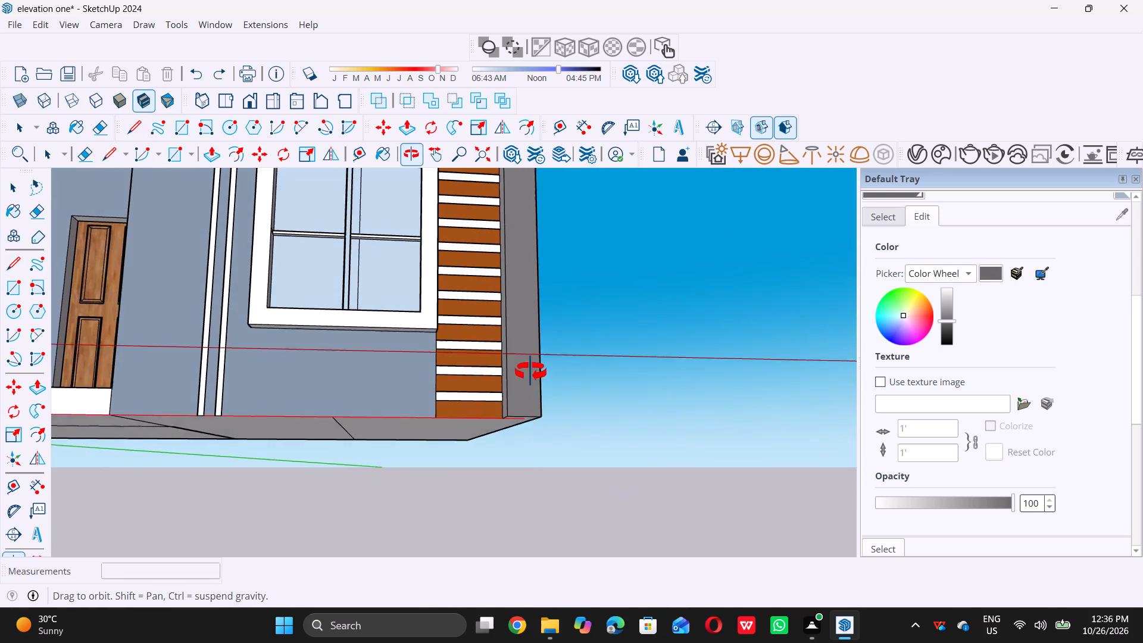
middle_drag(530, 372, 529, 367)
scroll(542, 420, up, 5)
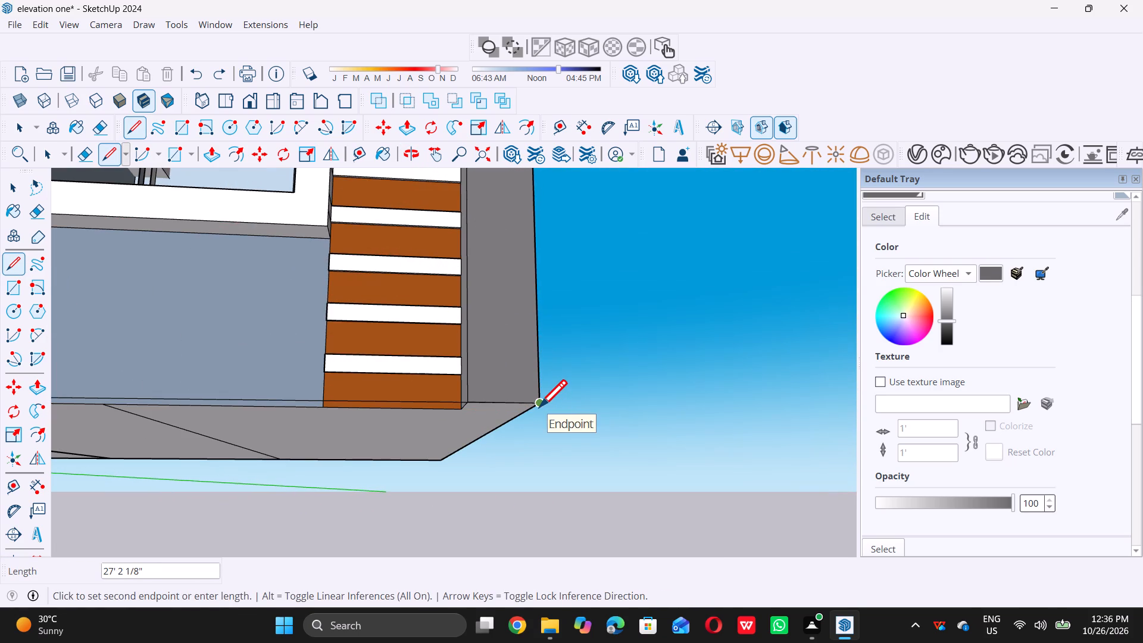
scroll(455, 419, up, 3)
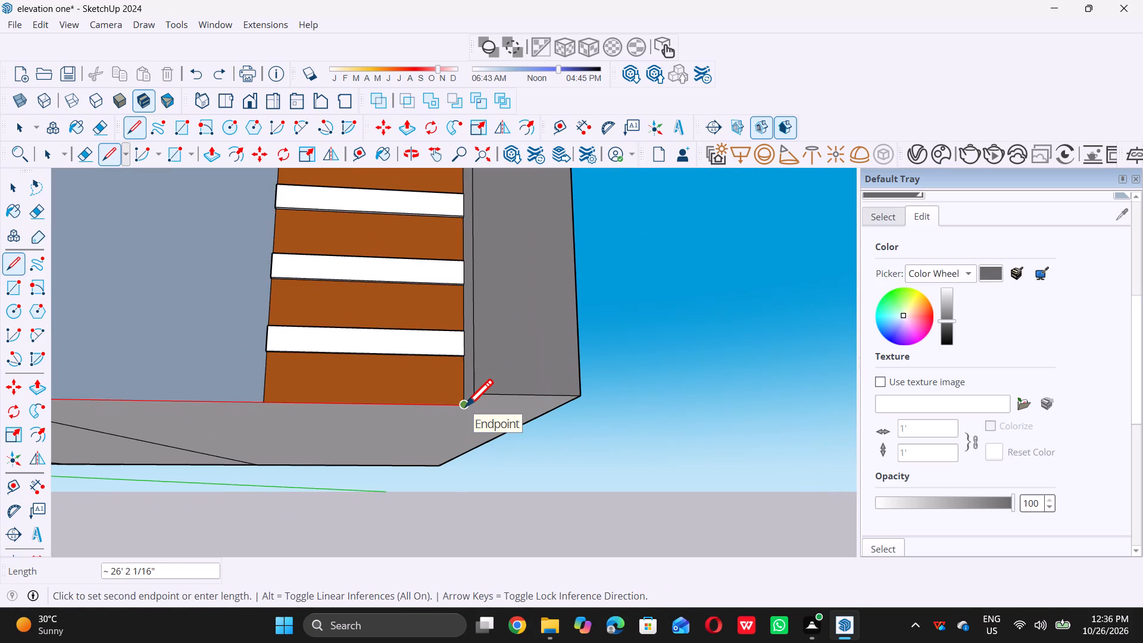
click(466, 406)
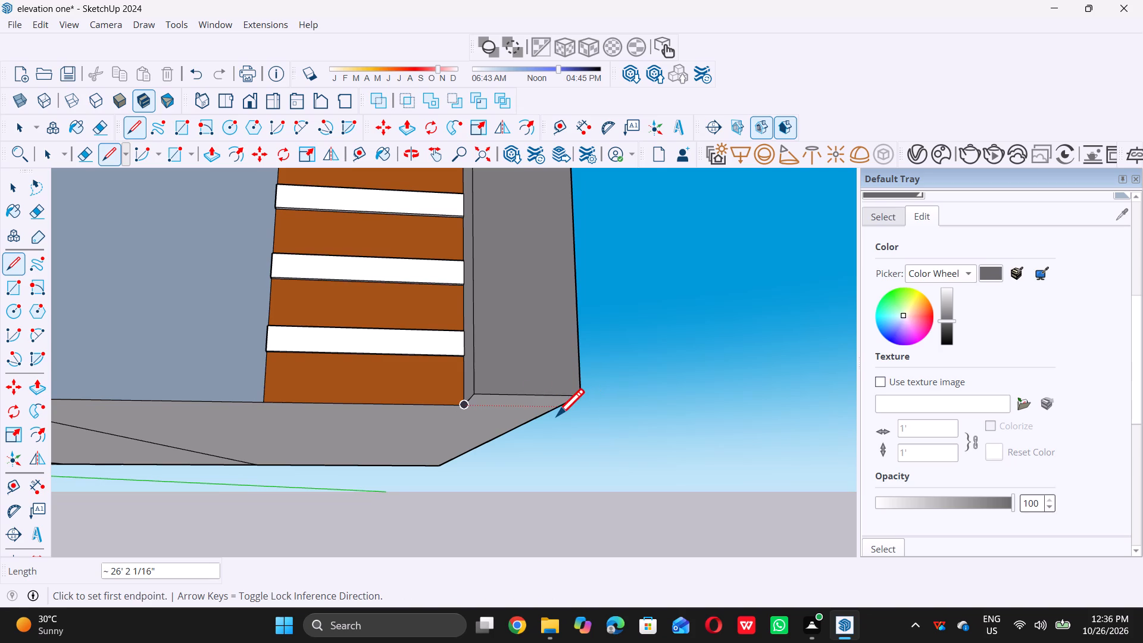
Draw a line about 1' long from the slatted panel's outer bottom corner to the outer edge of the side wall's underside.
scroll(557, 416, up, 4)
middle_click(557, 389)
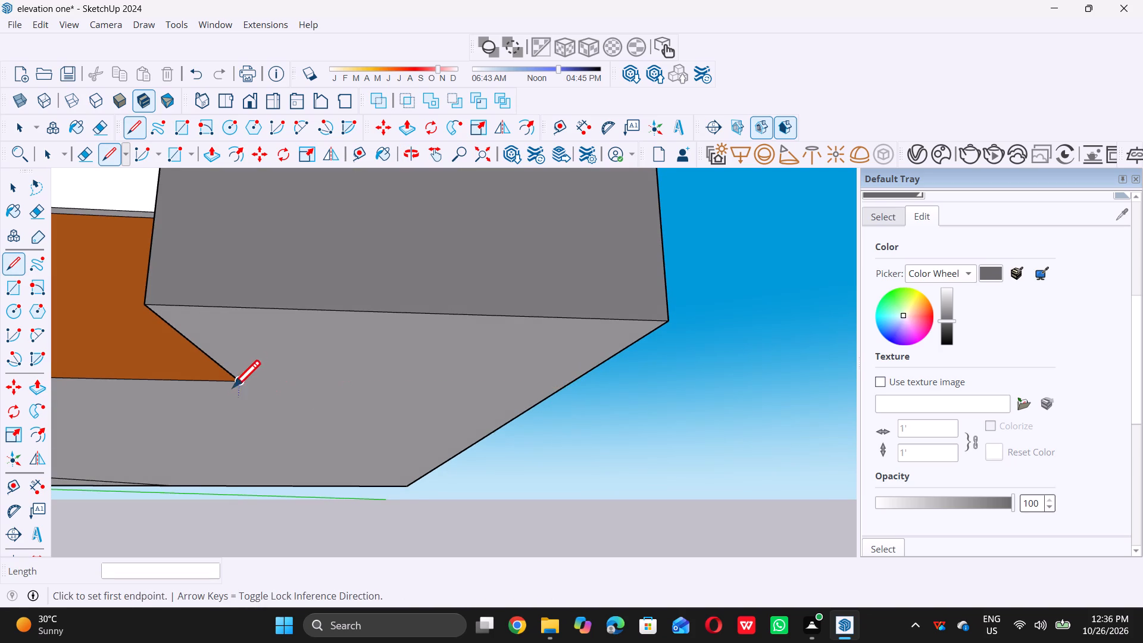
click(241, 382)
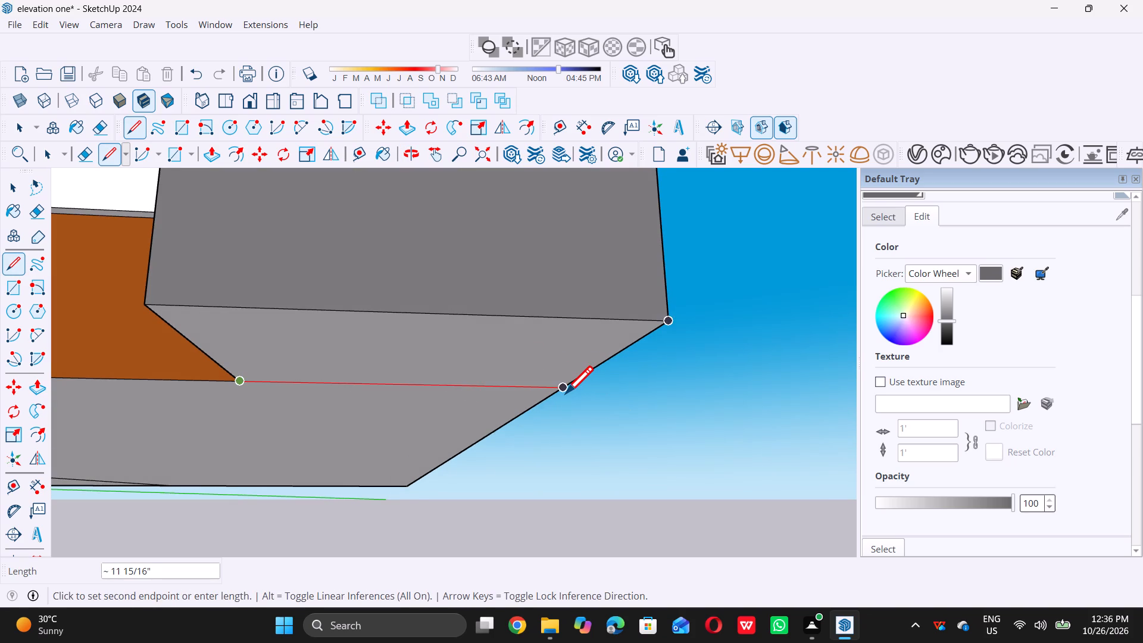
click(566, 392)
Draw a 1' line along the green axis from that line's outer end, running forward past the side wall's front corner.
scroll(565, 393, down, 6)
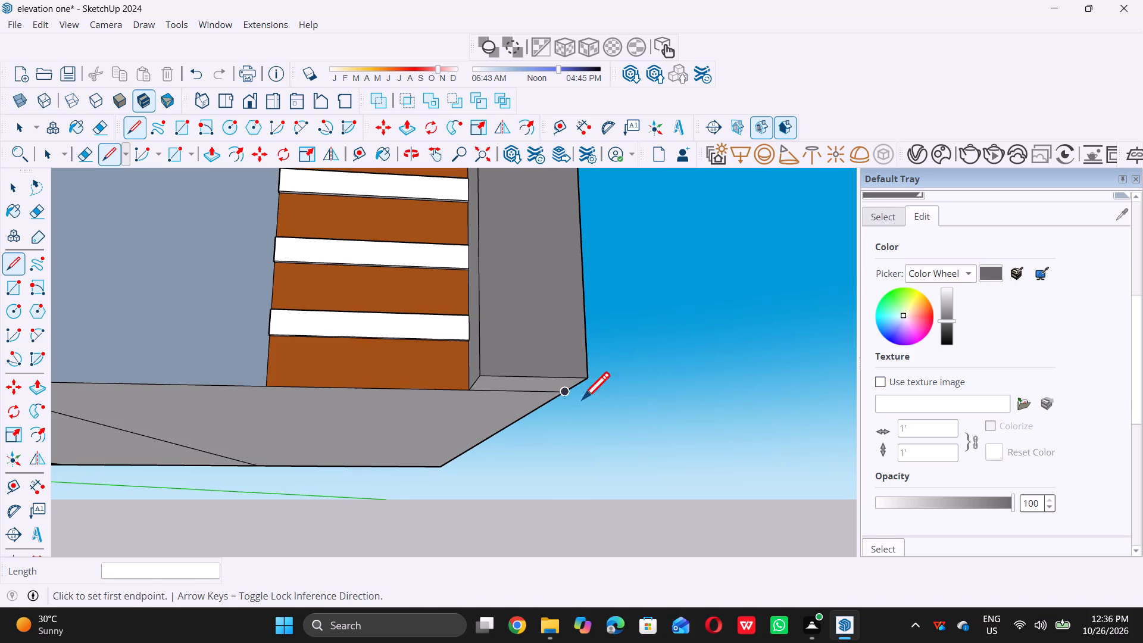
scroll(579, 401, down, 6)
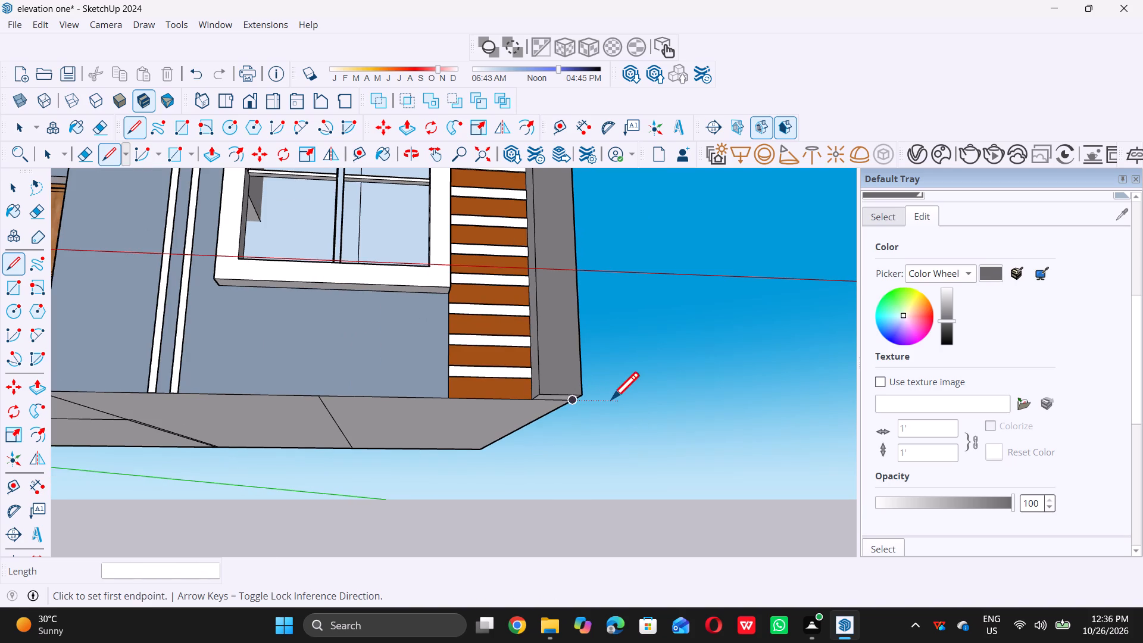
middle_drag(648, 407, 326, 457)
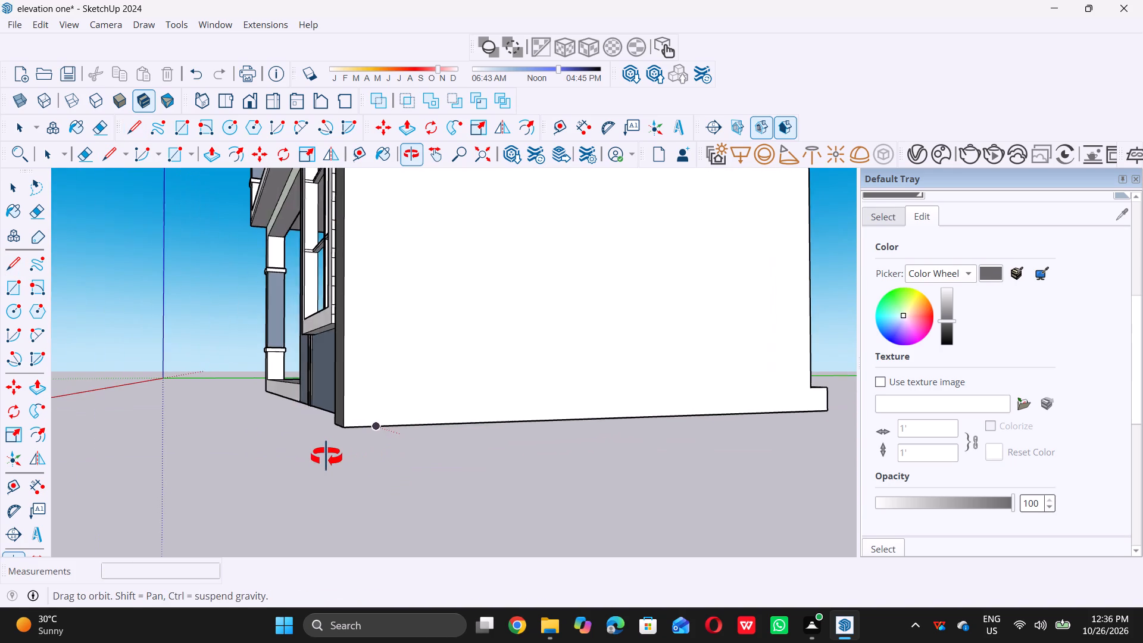
middle_drag(326, 457, 324, 457)
middle_drag(364, 400, 361, 389)
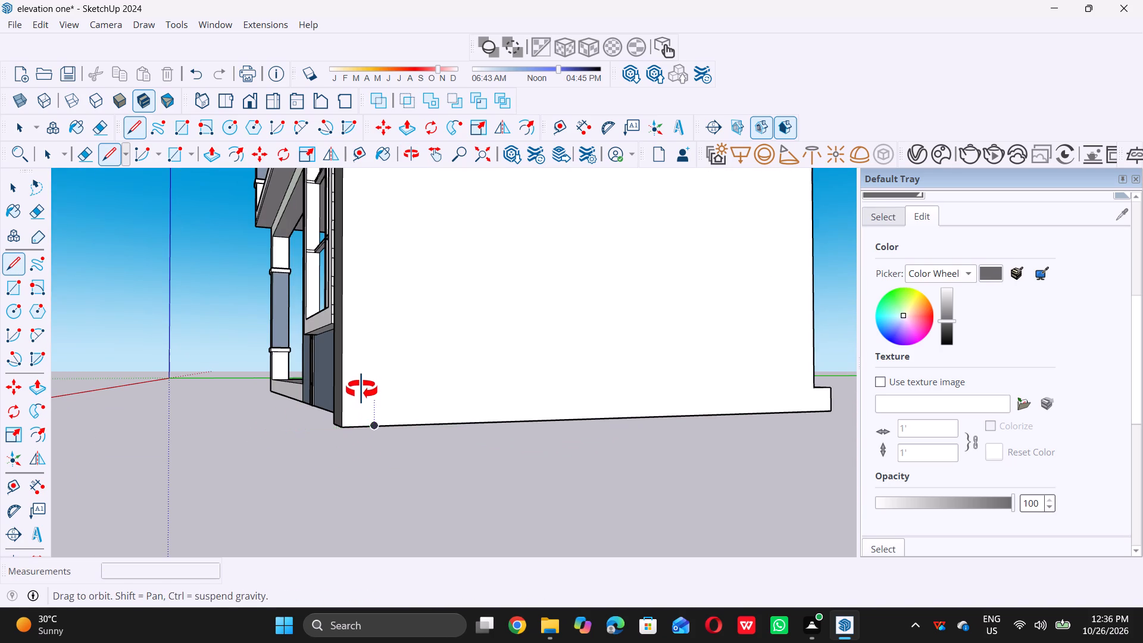
middle_drag(361, 389, 345, 343)
click(363, 376)
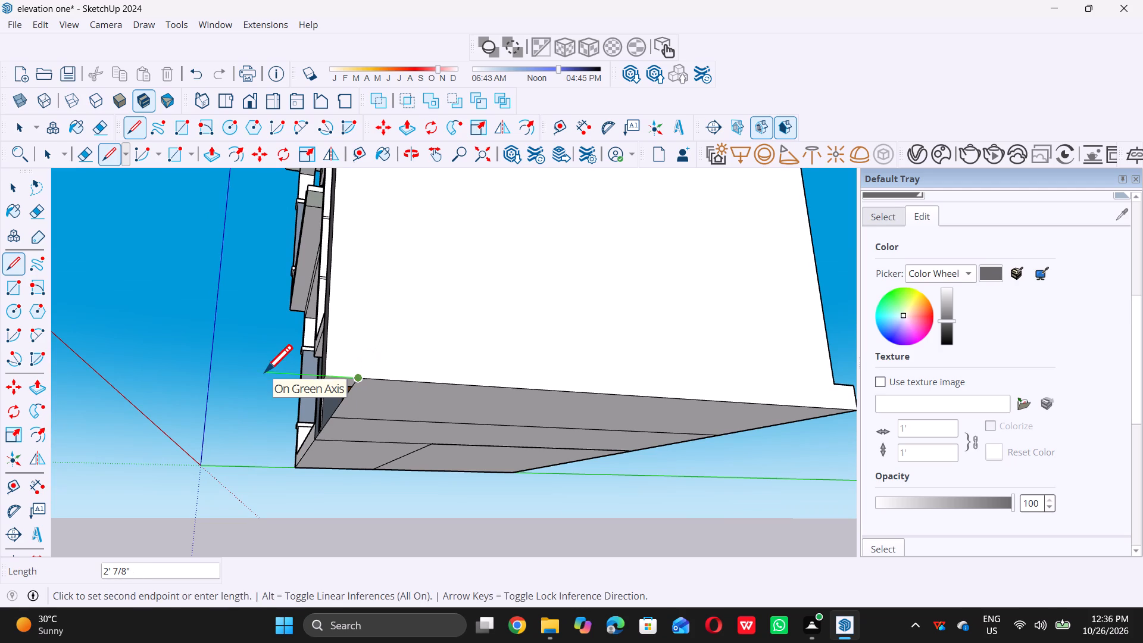
key(1)
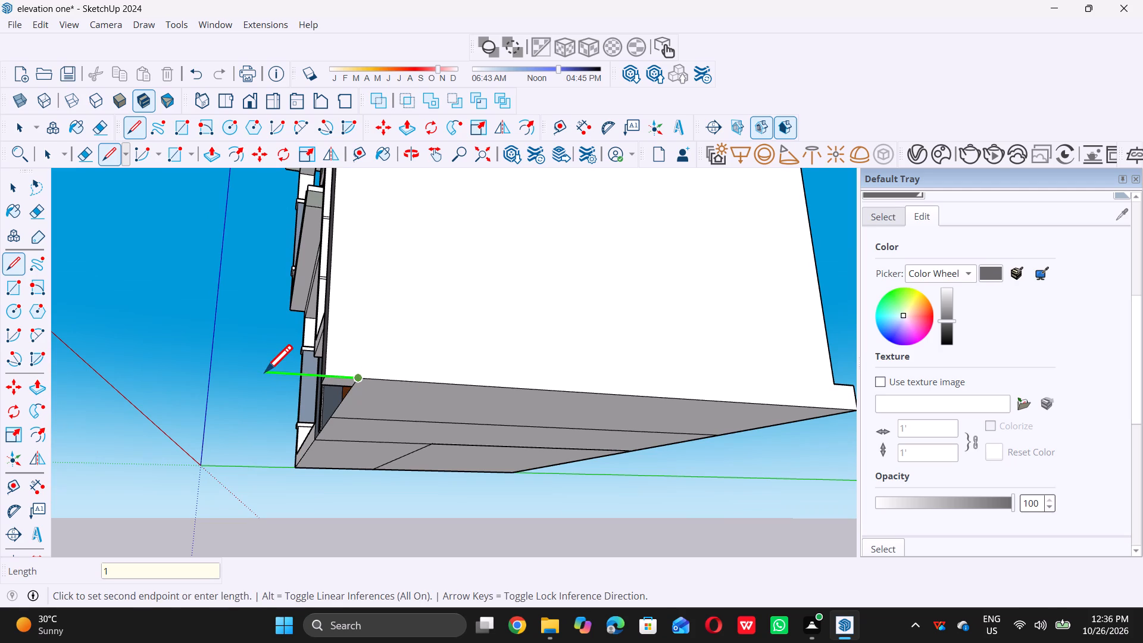
key(apostrophe)
key(Return)
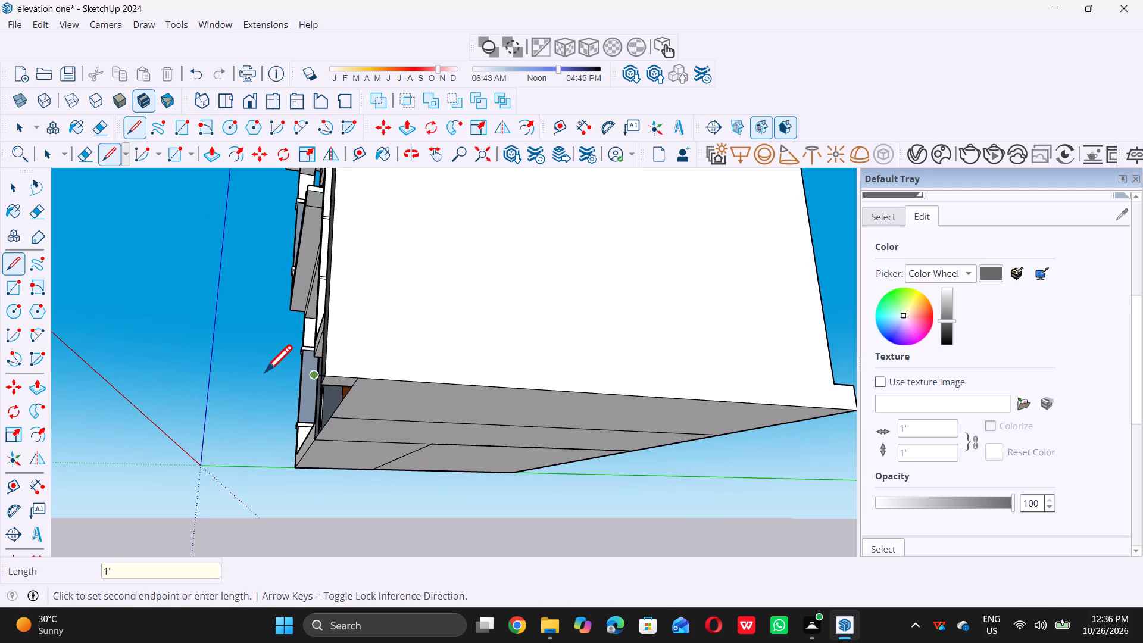
key(space)
Extend the projecting line another 1' forward along the green axis from its free end.
scroll(242, 358, down, 6)
middle_drag(261, 329, 365, 505)
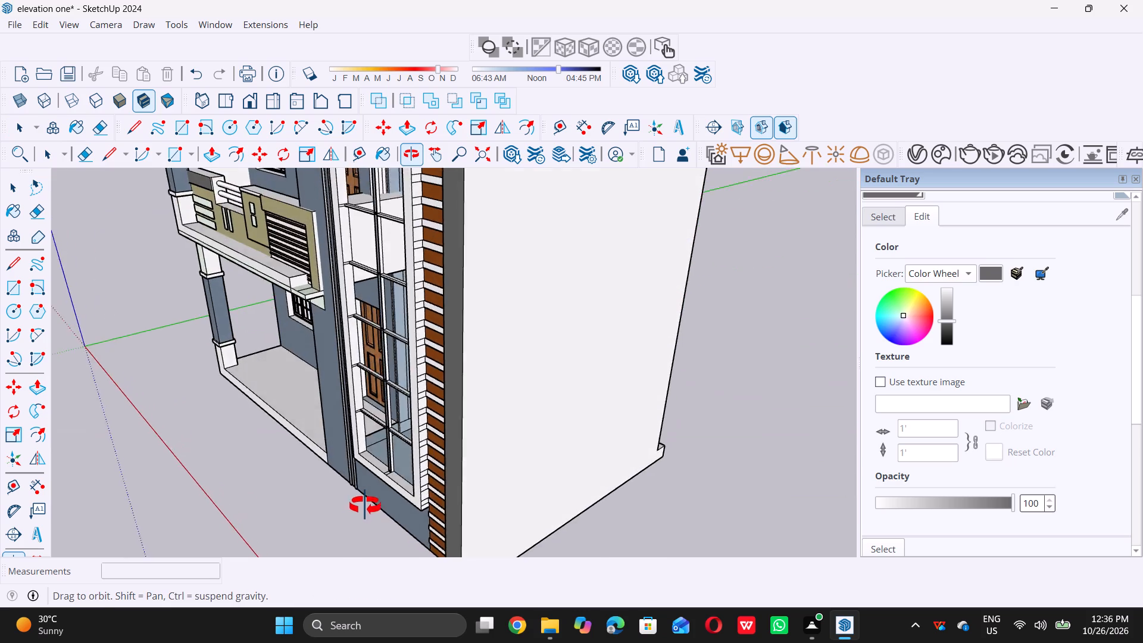
middle_drag(365, 505, 357, 506)
scroll(317, 482, down, 12)
scroll(324, 438, up, 12)
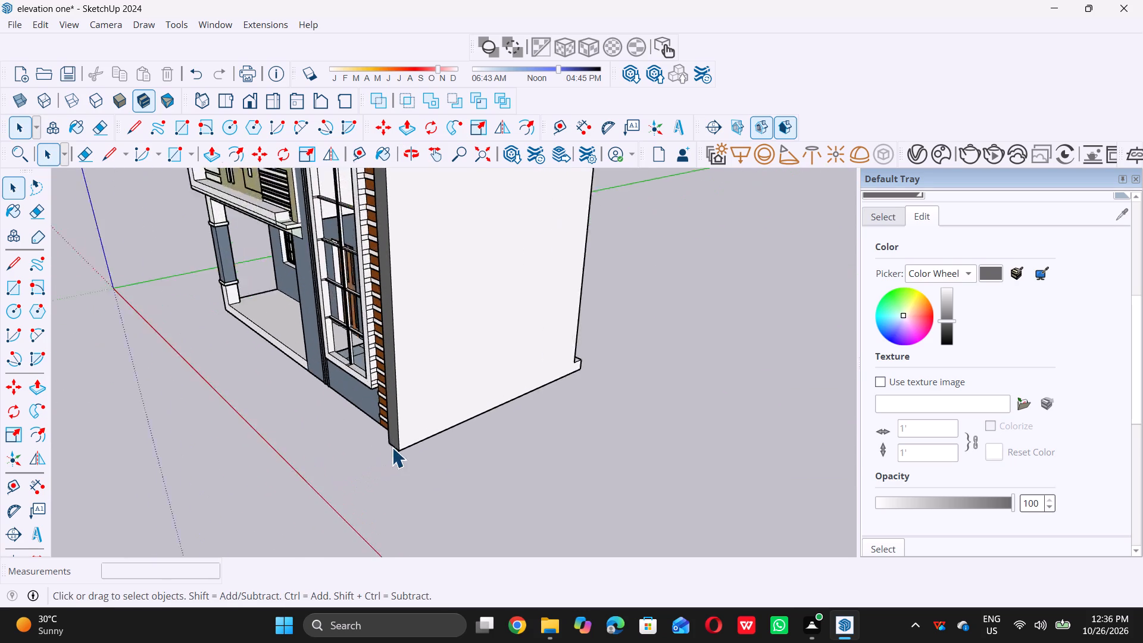
scroll(392, 447, up, 3)
middle_drag(382, 437, 363, 460)
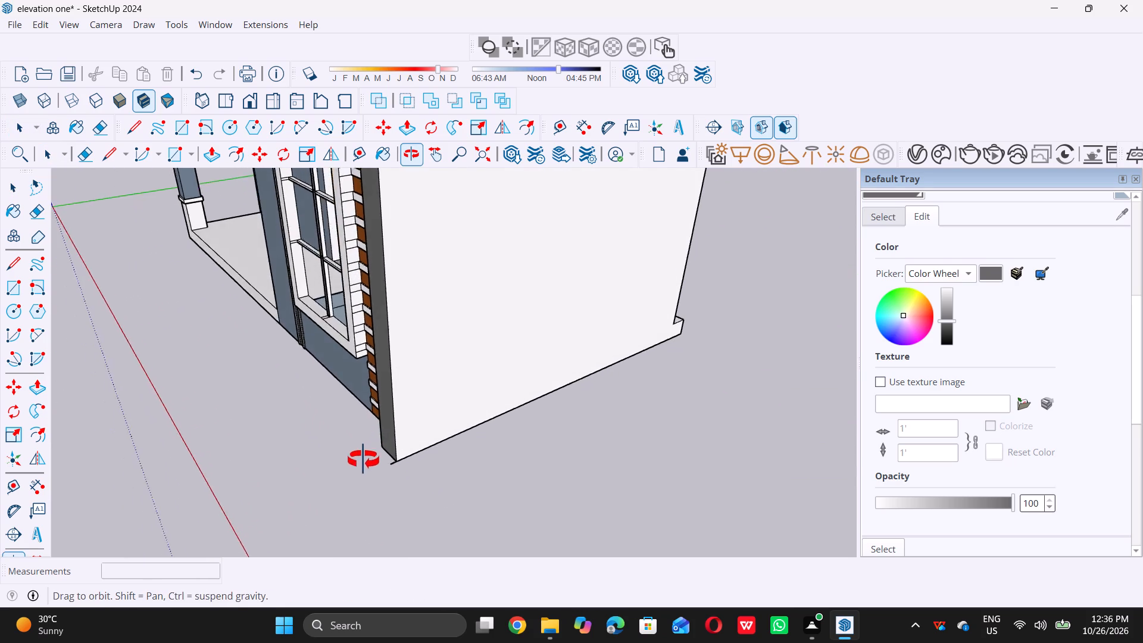
middle_drag(363, 460, 344, 483)
scroll(364, 484, up, 7)
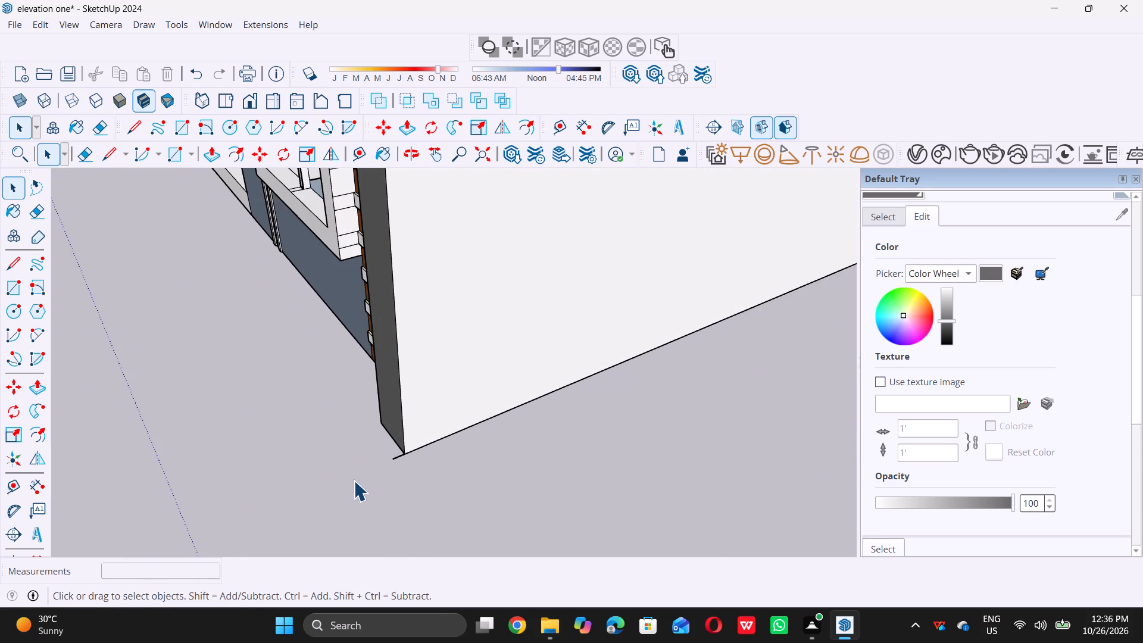
key(l)
click(395, 456)
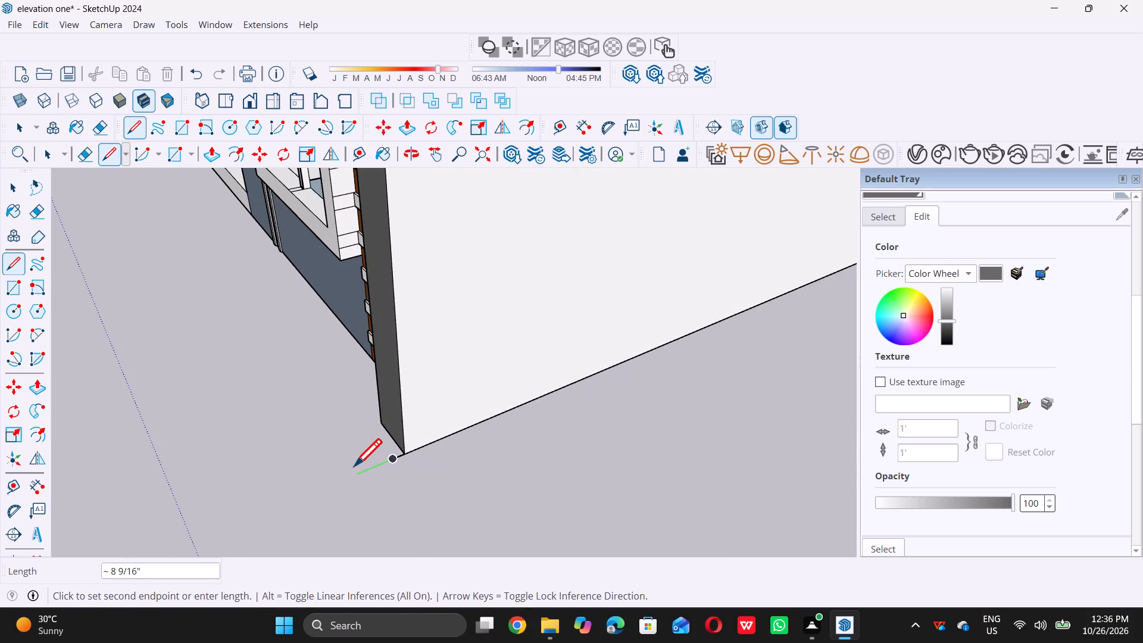
key(1)
key(apostrophe)
key(Return)
key(space)
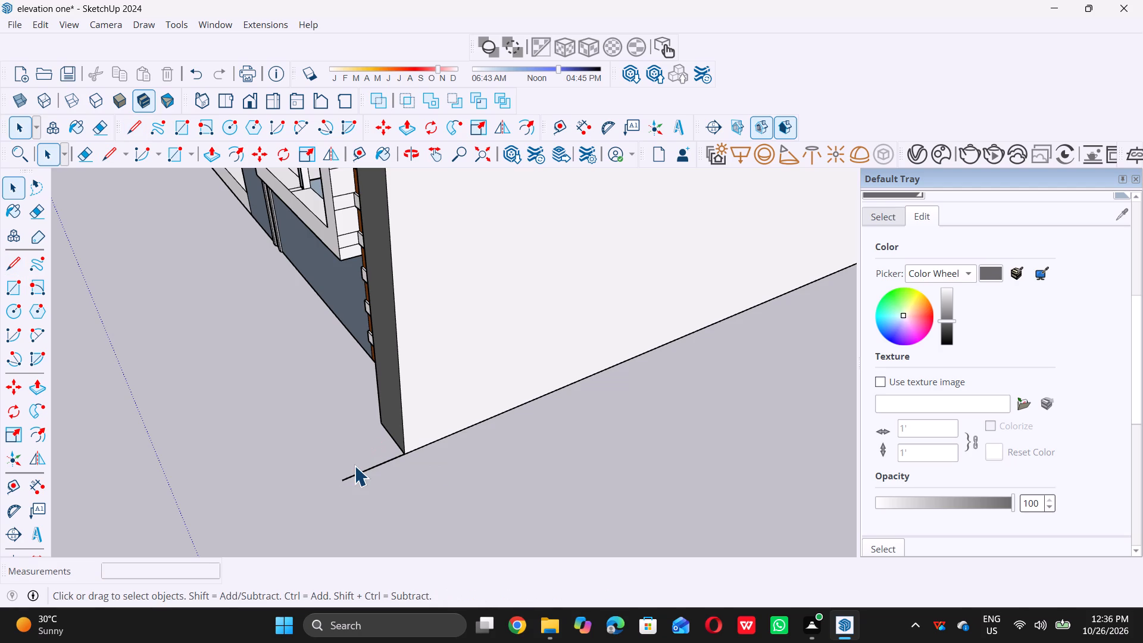
Draw a line about 27' 2" long along the red axis from the projecting line's end, parallel to the front, to opposite the porch's outer corner.
scroll(380, 460, down, 18)
middle_drag(446, 350, 654, 412)
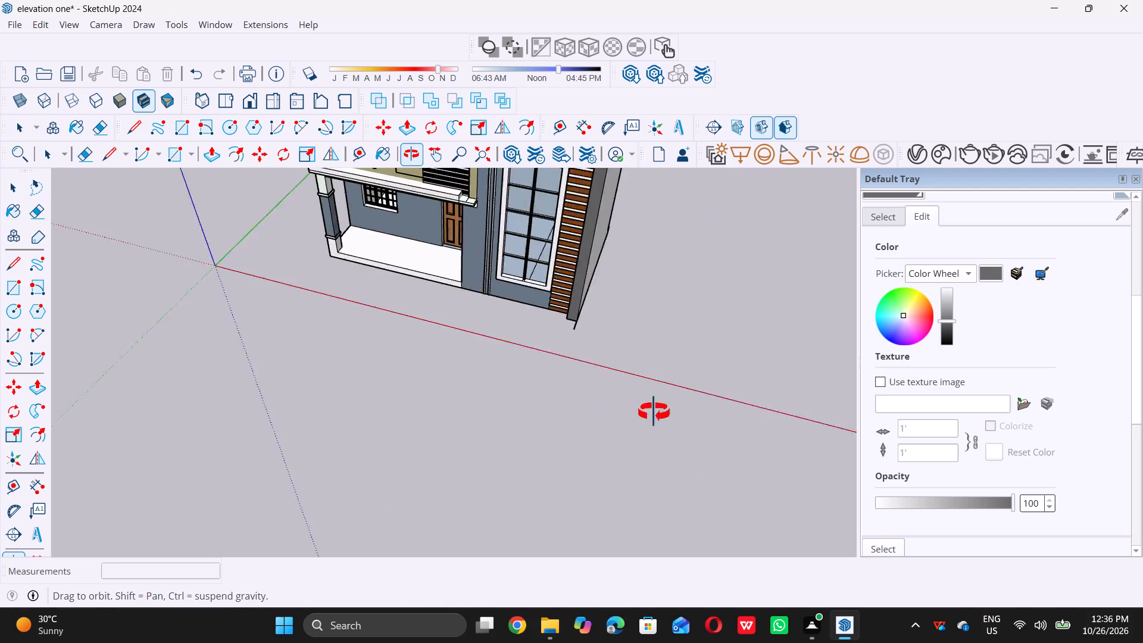
middle_drag(654, 412, 811, 426)
scroll(441, 340, up, 6)
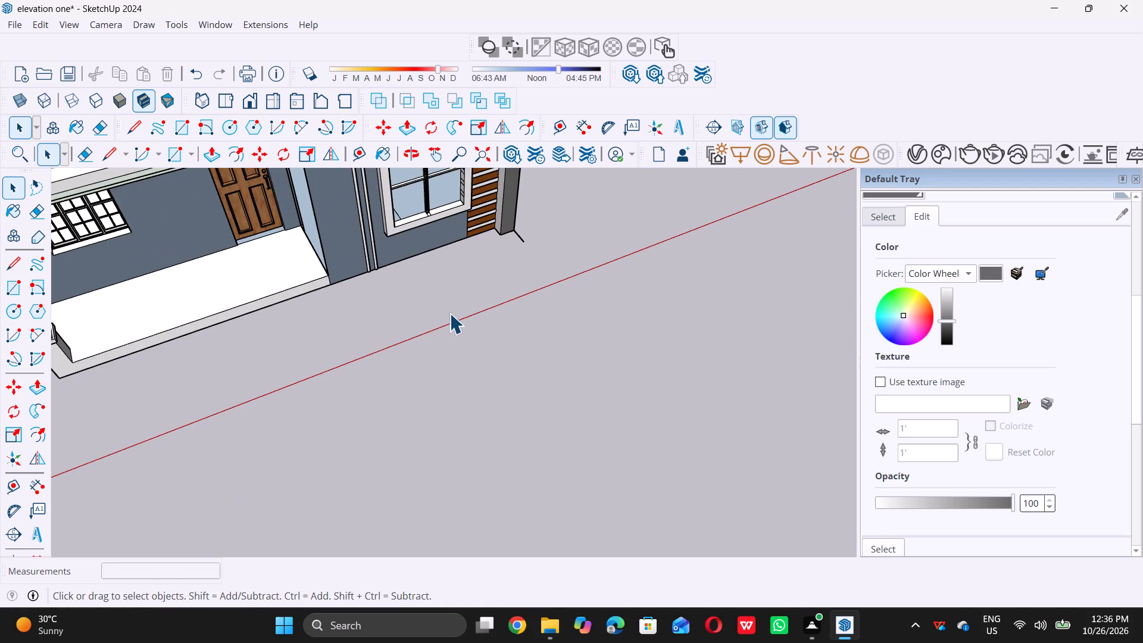
key(l)
click(527, 241)
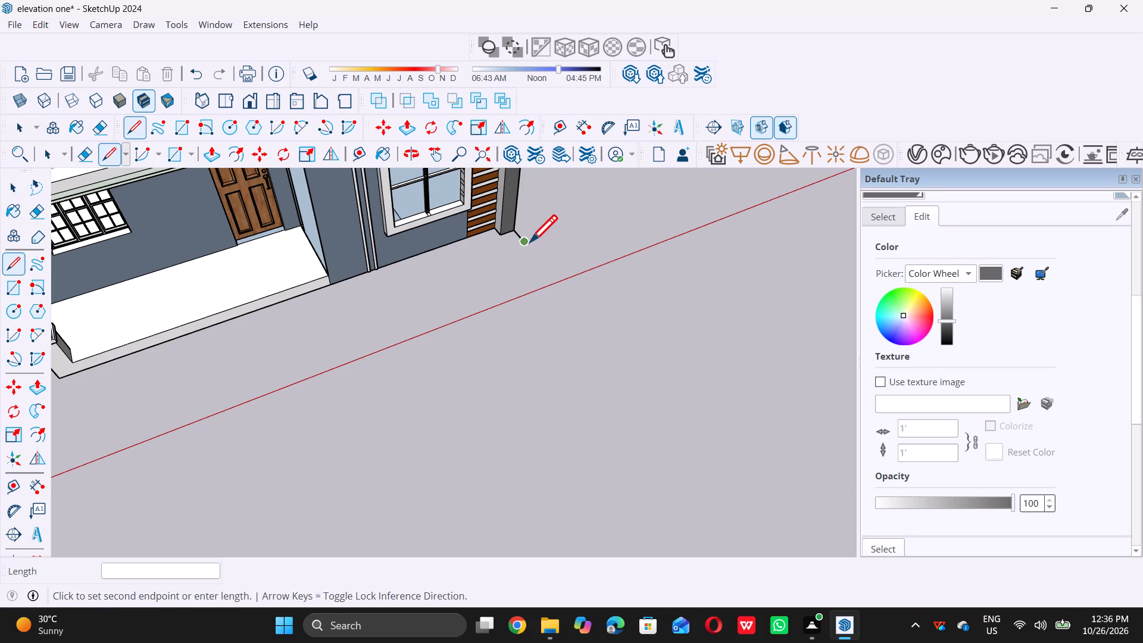
scroll(533, 242, down, 5)
scroll(220, 355, up, 4)
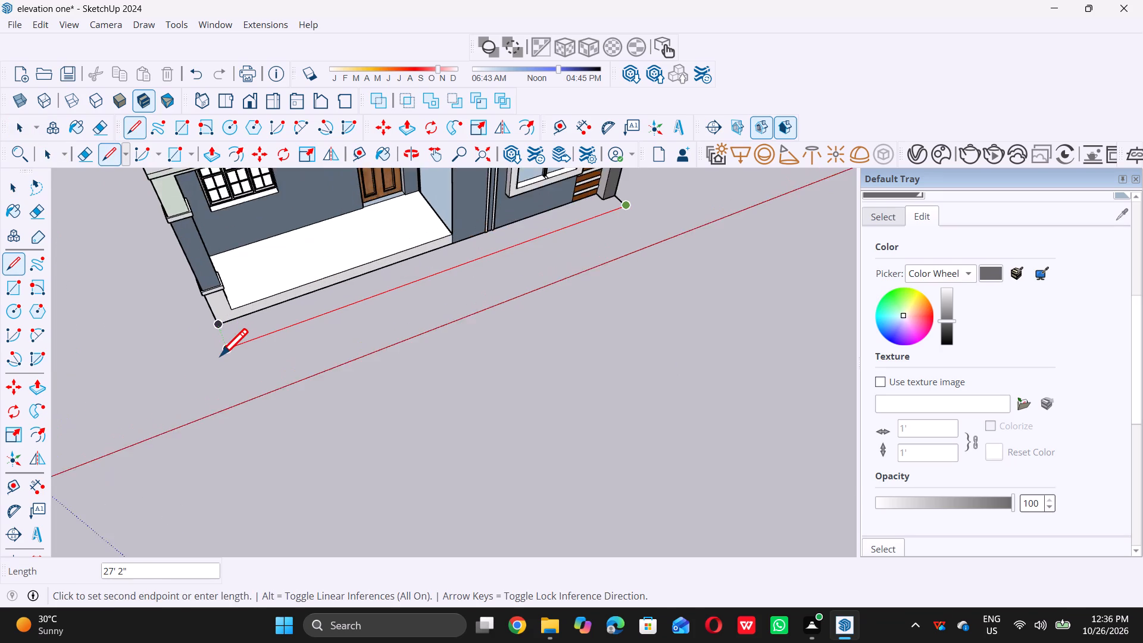
scroll(220, 355, up, 5)
click(228, 349)
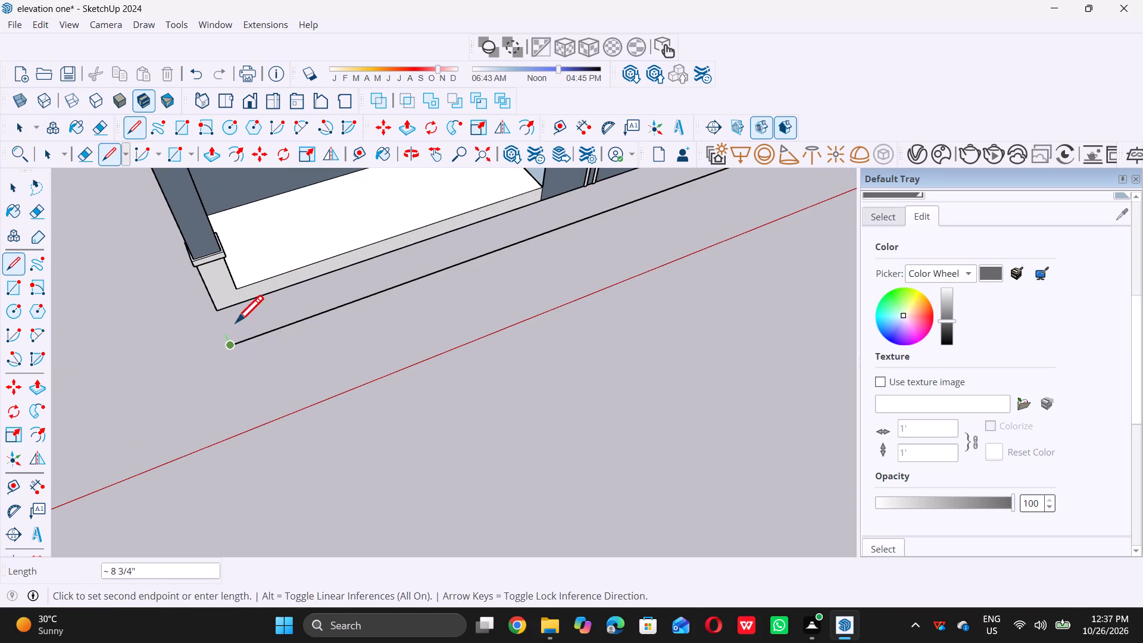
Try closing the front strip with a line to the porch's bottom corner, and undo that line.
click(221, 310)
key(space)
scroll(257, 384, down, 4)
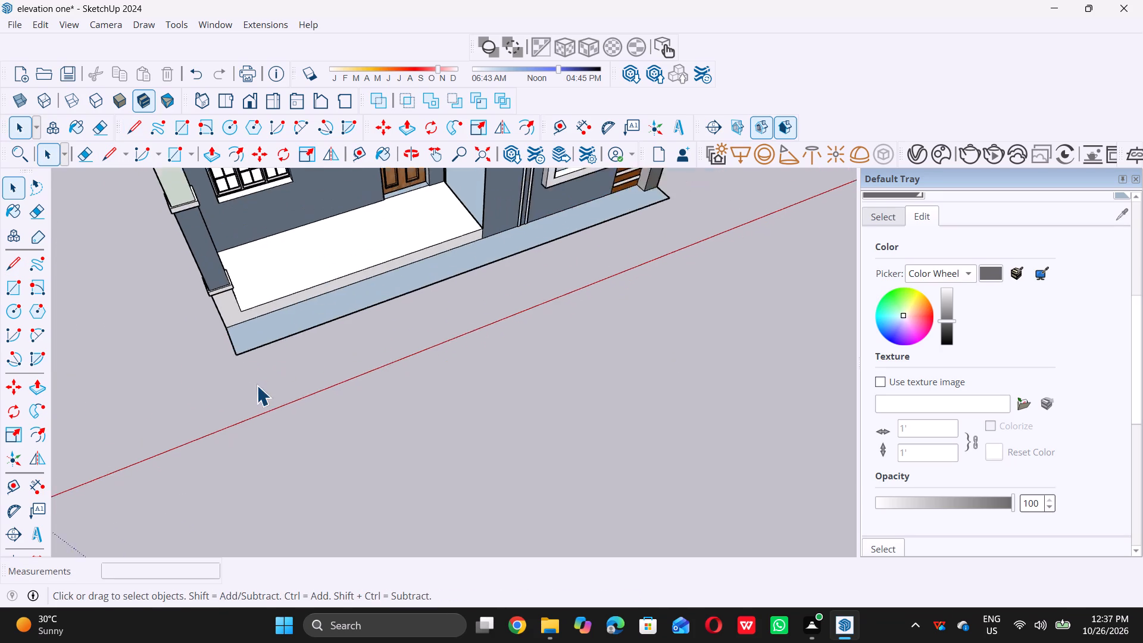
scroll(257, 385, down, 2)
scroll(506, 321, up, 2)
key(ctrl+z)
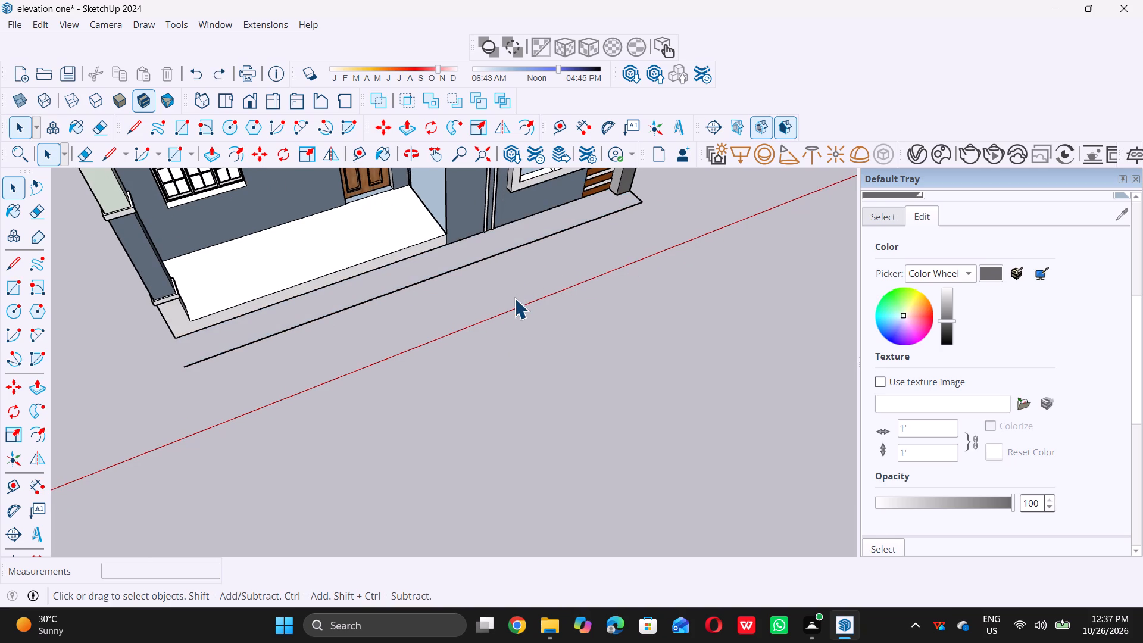
Close the front strip with a 2' line from the long line's end to the porch's bottom corner.
key(l)
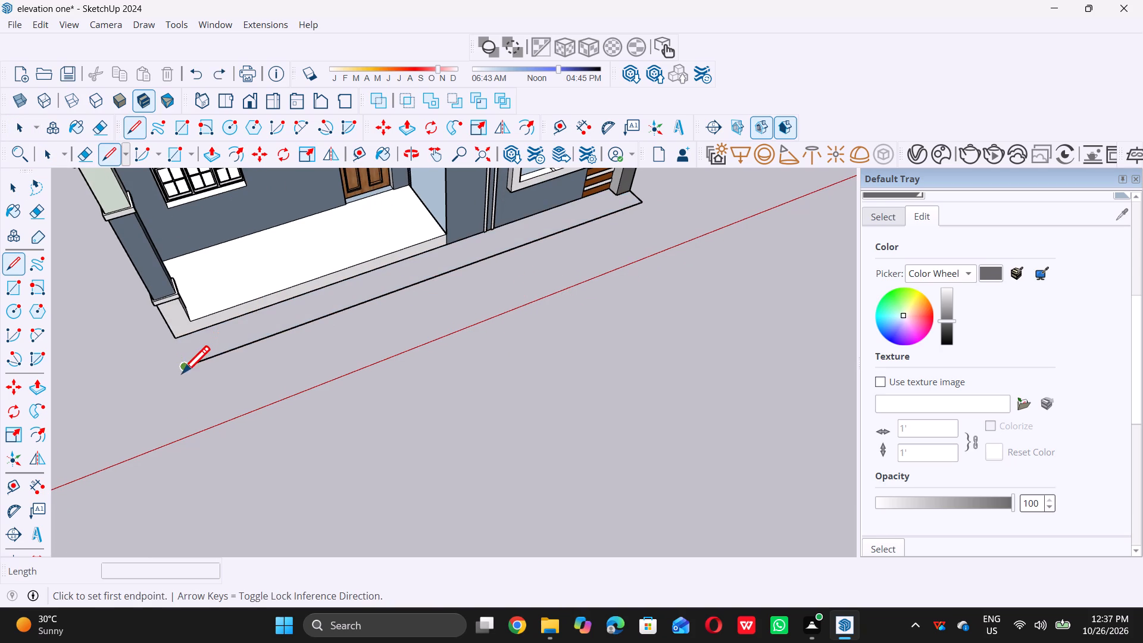
click(187, 364)
click(180, 336)
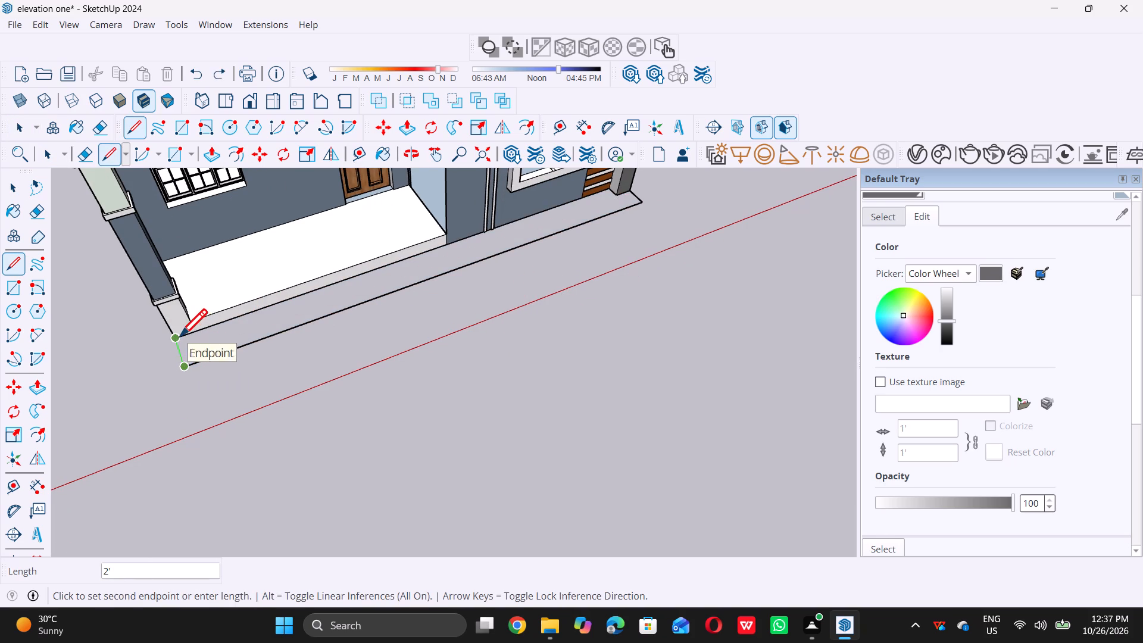
key(space)
Push/Pull the front strip's underside face 1' downward to form a full-width step block along the building's front.
scroll(250, 391, down, 5)
middle_drag(272, 398, 312, 340)
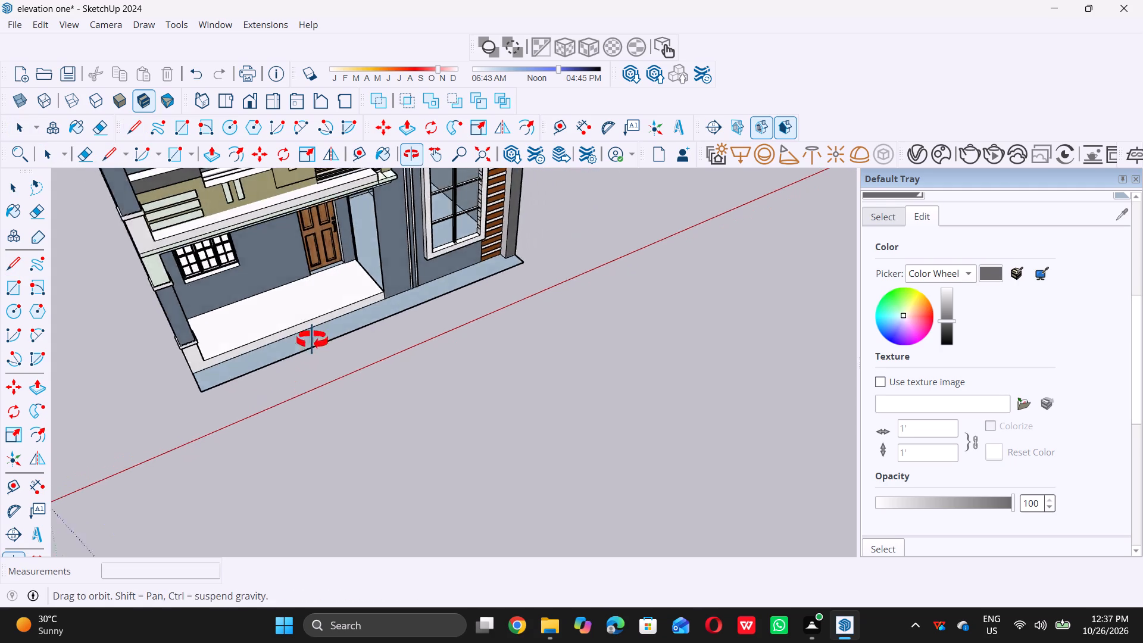
middle_drag(312, 340, 339, 247)
middle_drag(279, 377, 258, 363)
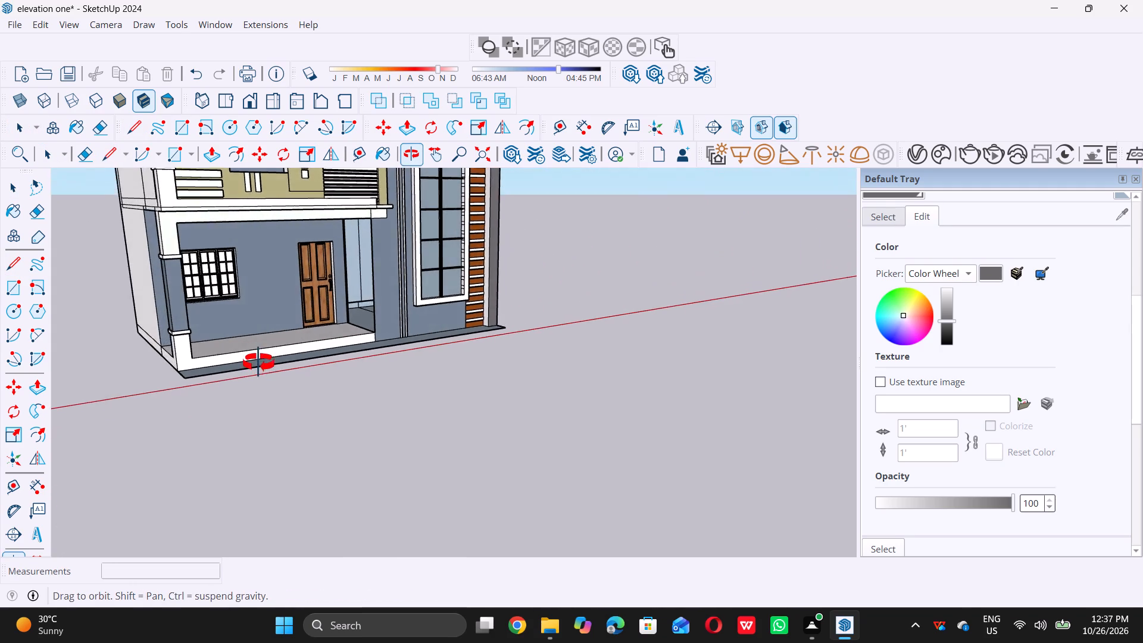
middle_drag(258, 363, 310, 338)
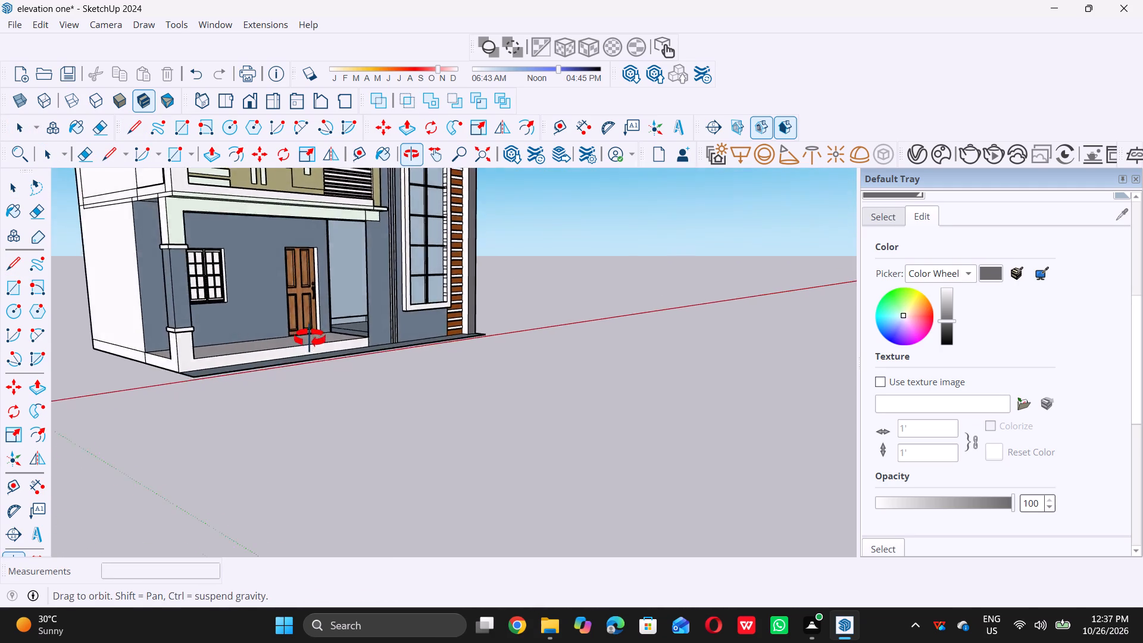
middle_drag(310, 338, 373, 308)
scroll(254, 370, up, 8)
middle_drag(237, 350, 249, 295)
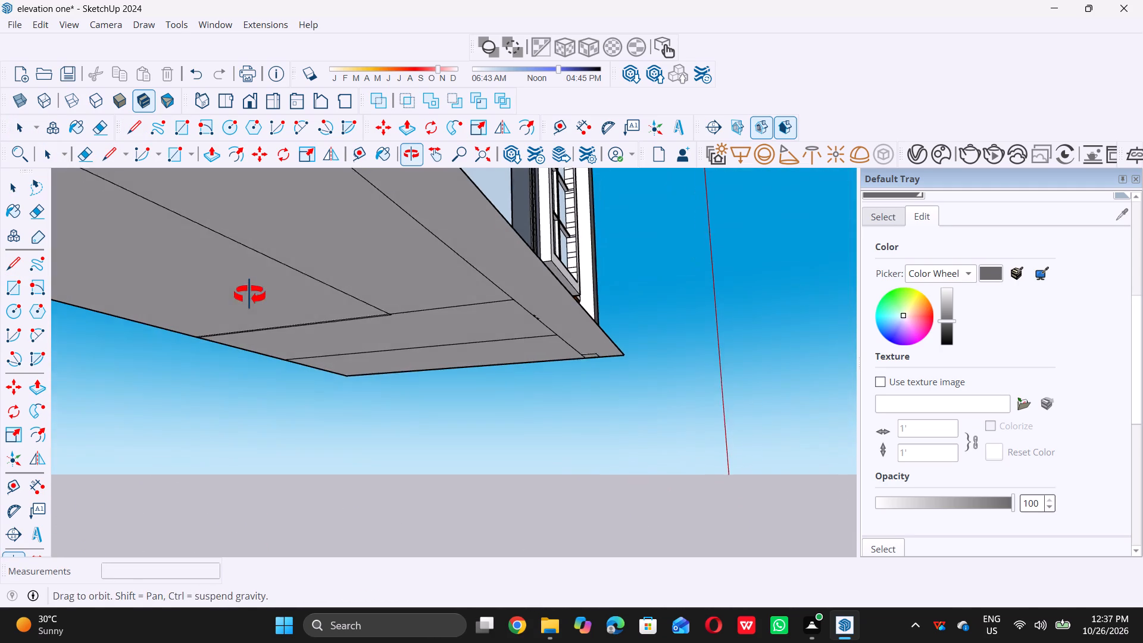
middle_drag(249, 295, 249, 294)
click(479, 227)
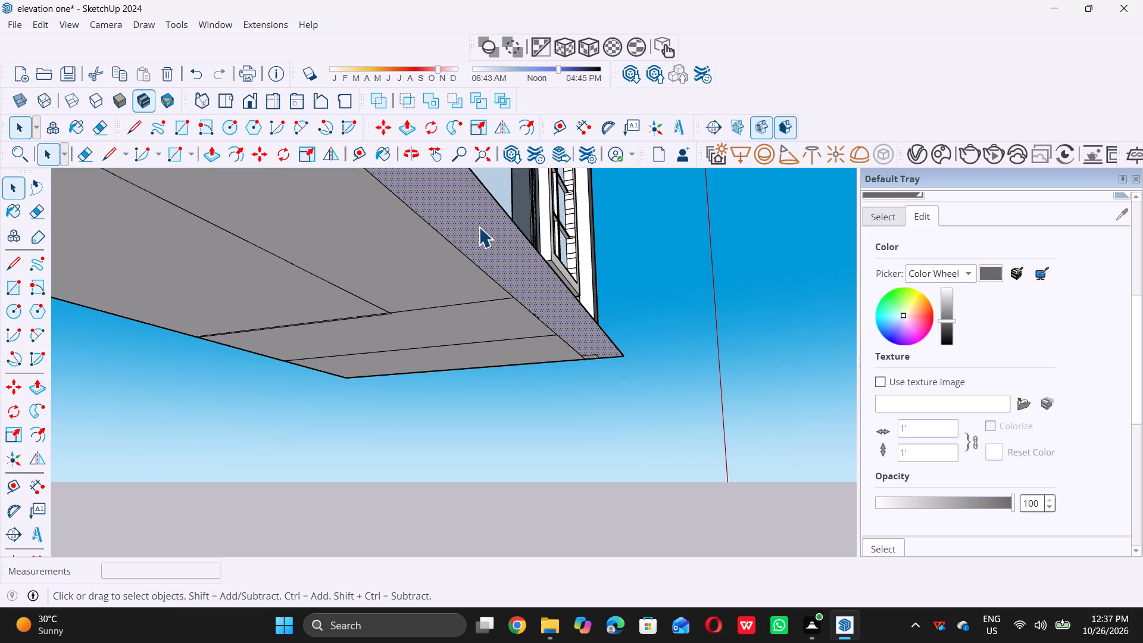
key(p)
click(479, 227)
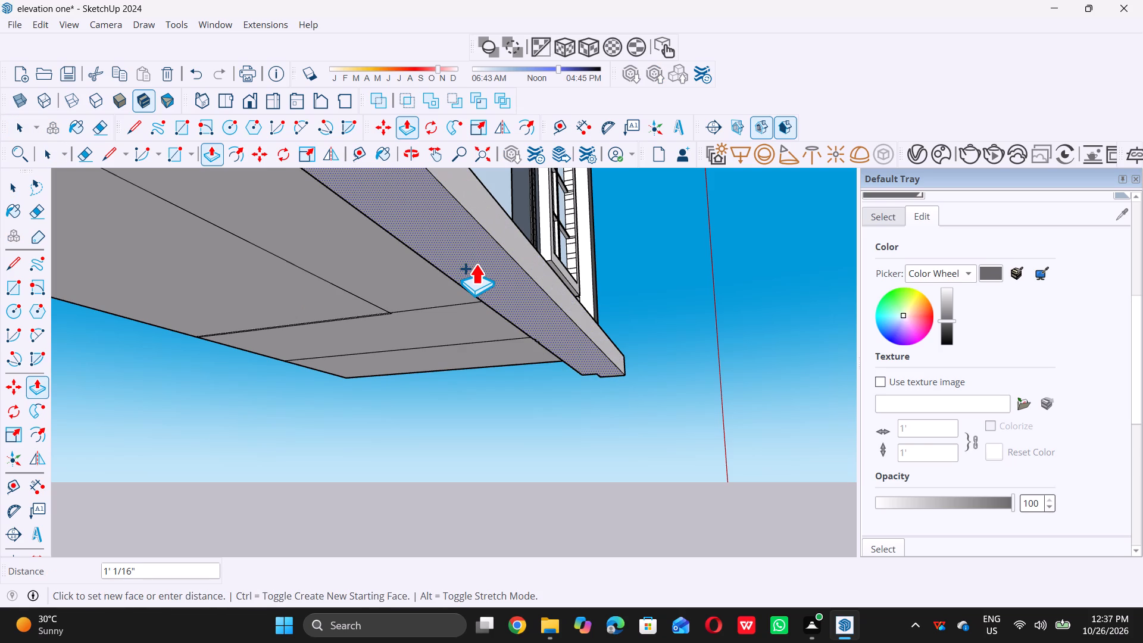
middle_drag(473, 266, 426, 336)
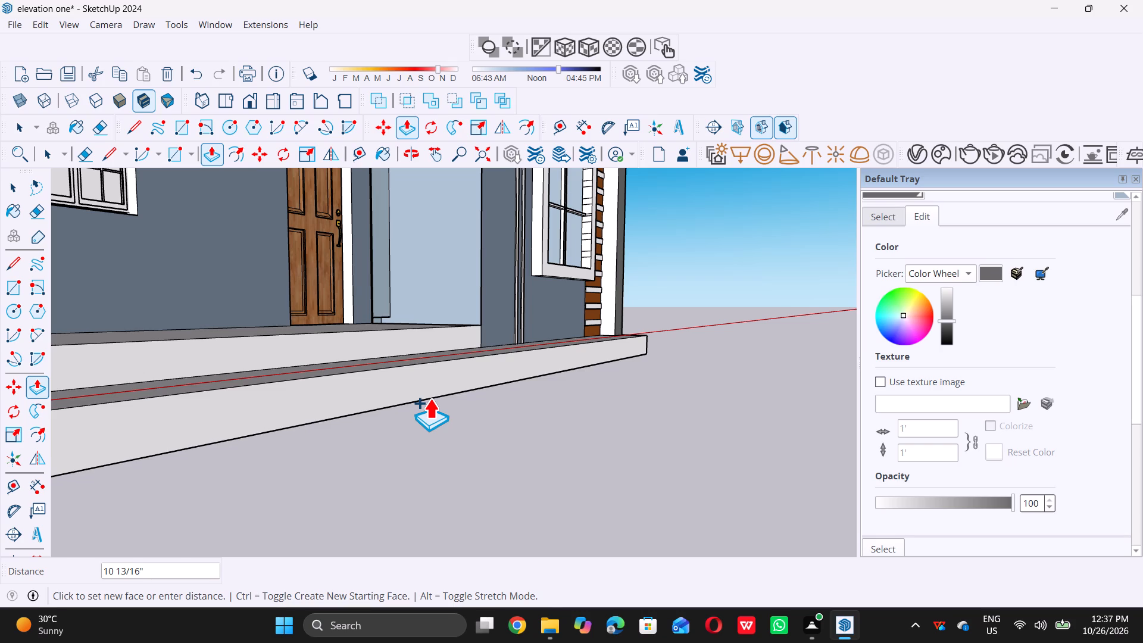
key(1)
key(apostrophe)
key(Return)
key(space)
scroll(419, 386, down, 3)
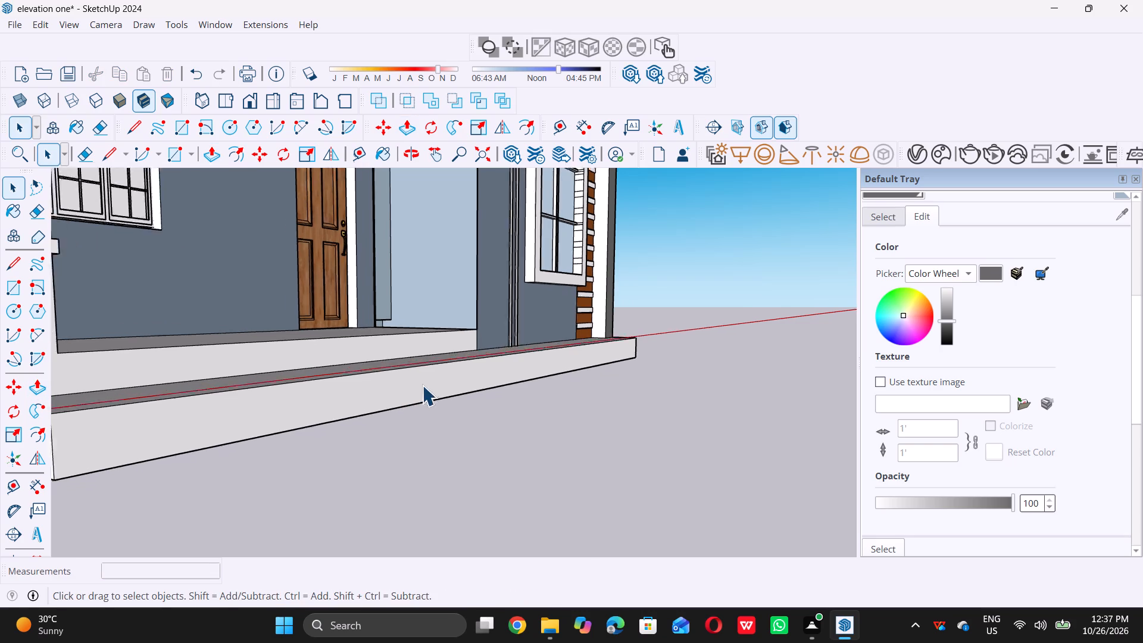
scroll(422, 385, down, 9)
middle_drag(597, 349, 407, 392)
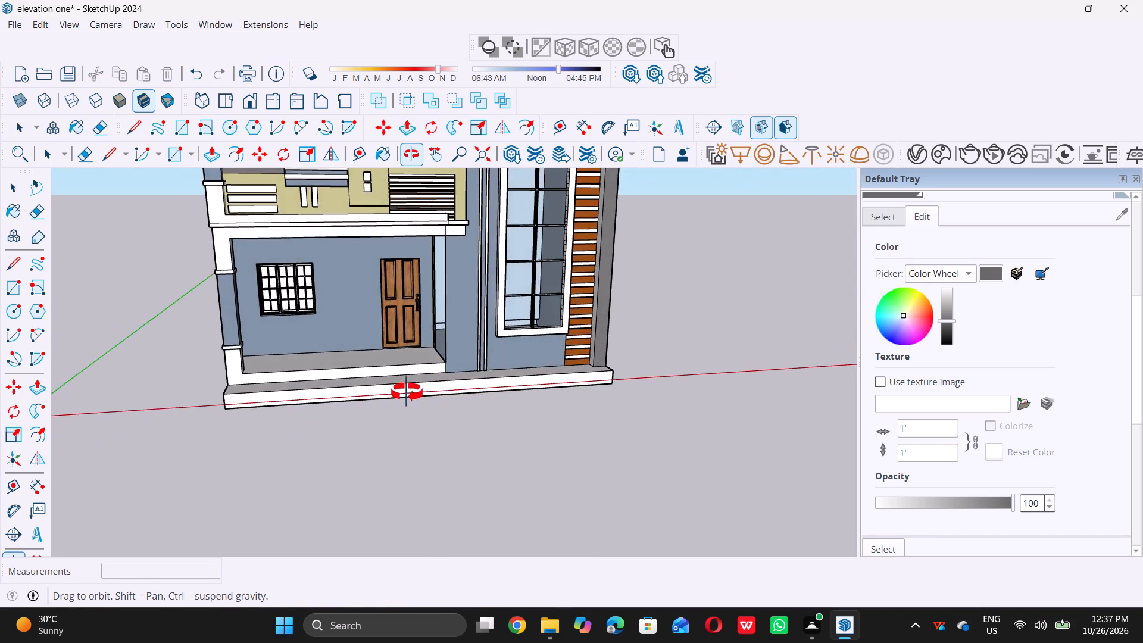
Draw a 1' line straight down from the step block's bottom front corner at the porch end.
middle_drag(407, 392, 481, 379)
scroll(270, 428, up, 1)
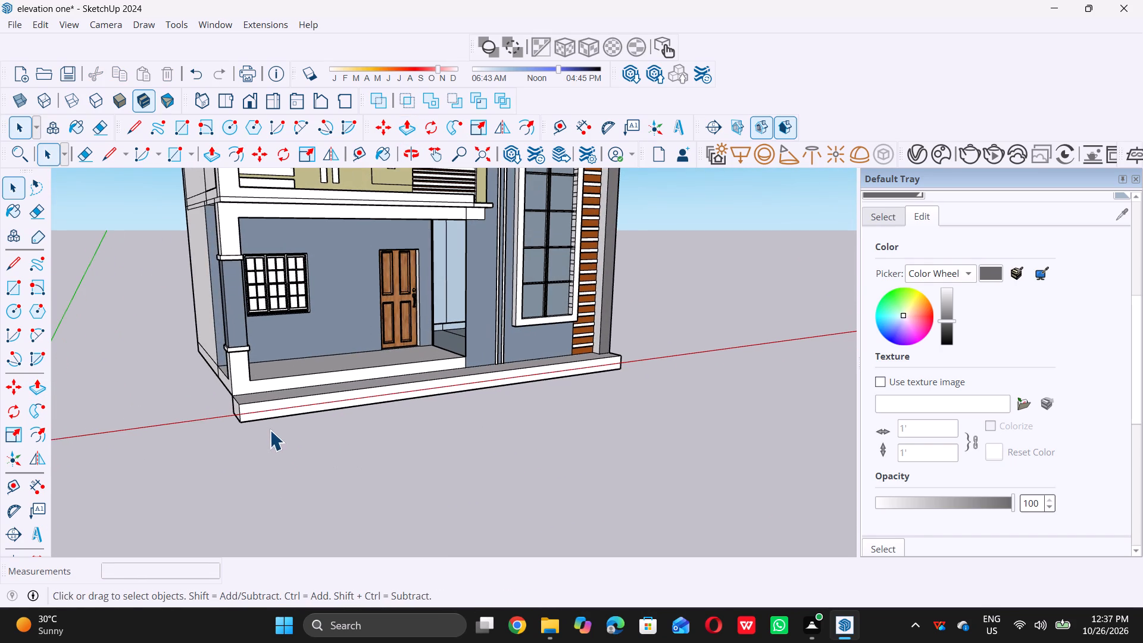
middle_drag(264, 413, 289, 398)
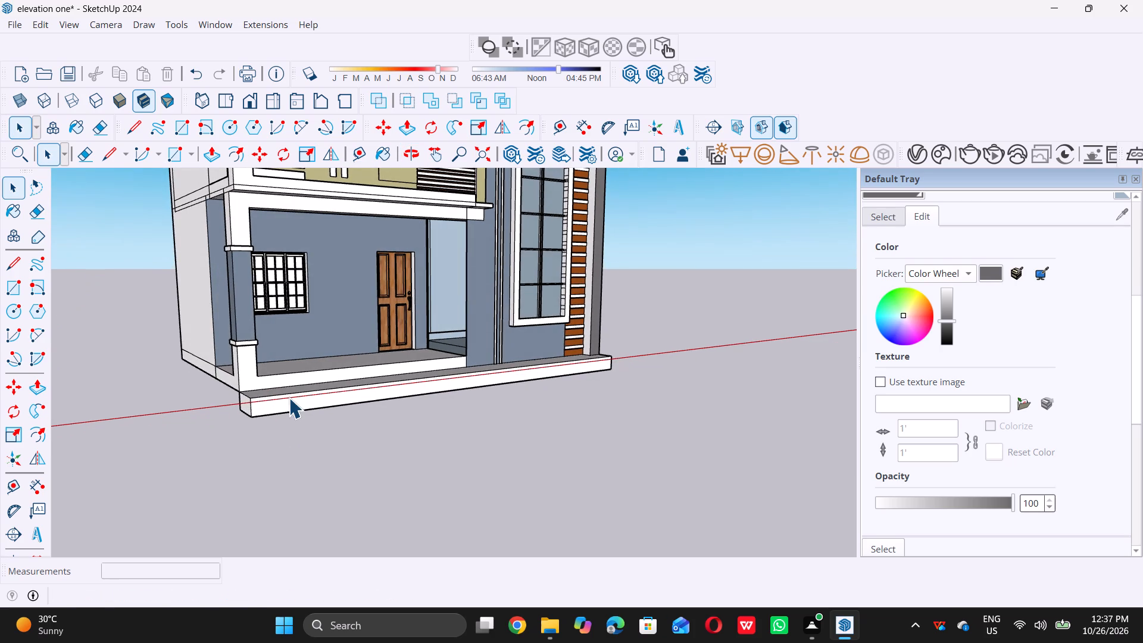
middle_drag(288, 397, 270, 379)
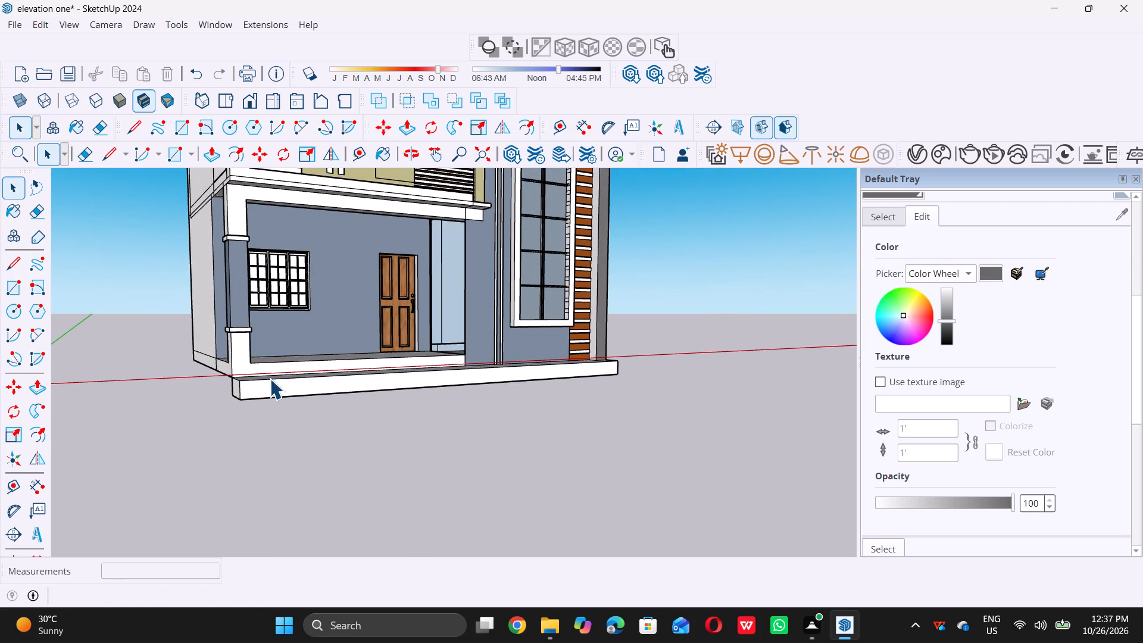
key(l)
scroll(241, 406, up, 10)
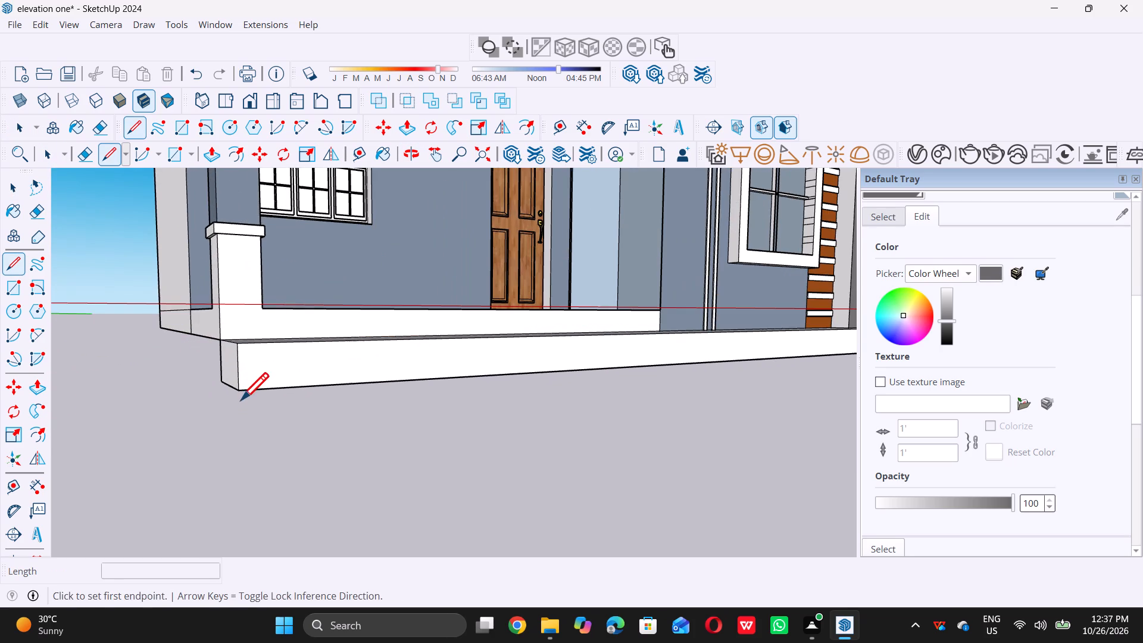
click(241, 392)
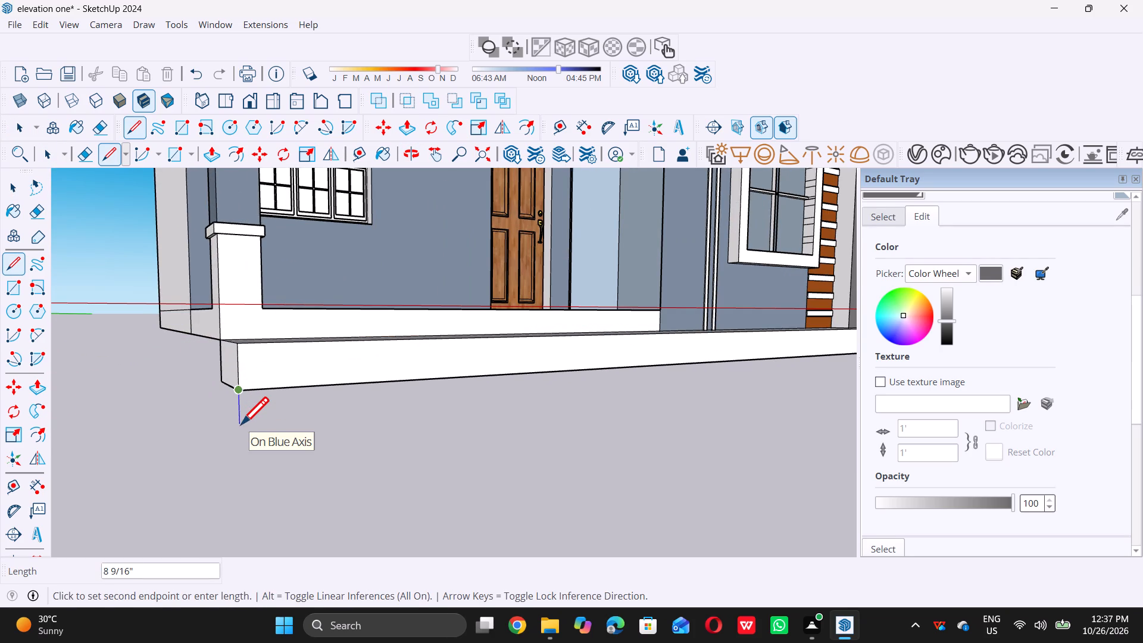
text(1')
key(Return)
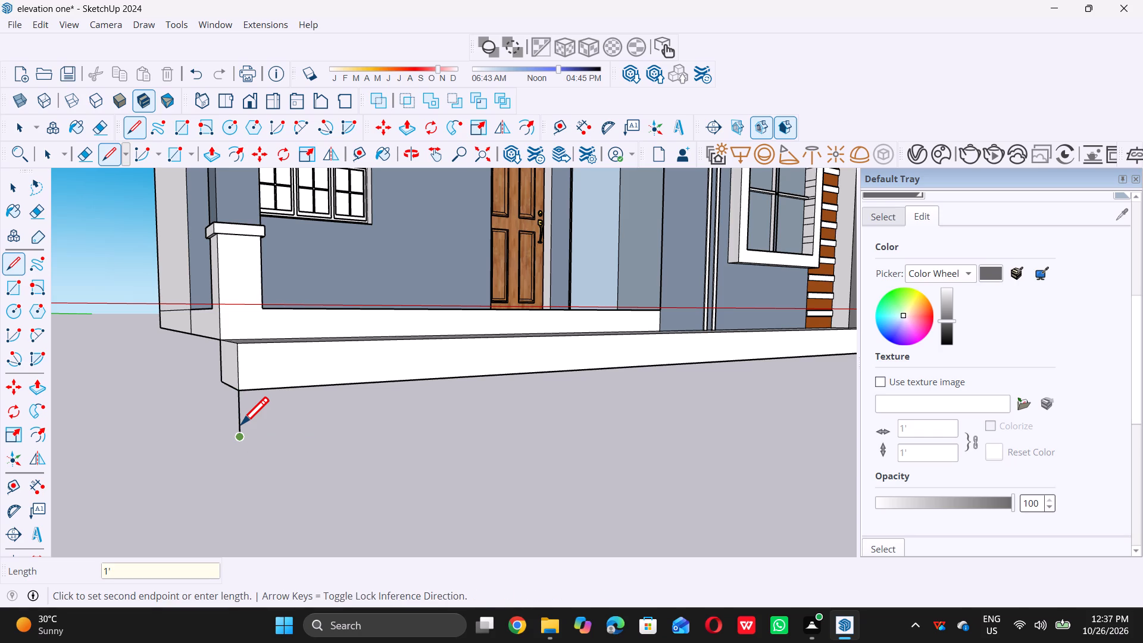
Draw a 27' 2" line along the red axis from the 1' line's end, and close it up to the block's opposite bottom front corner.
scroll(236, 429, down, 7)
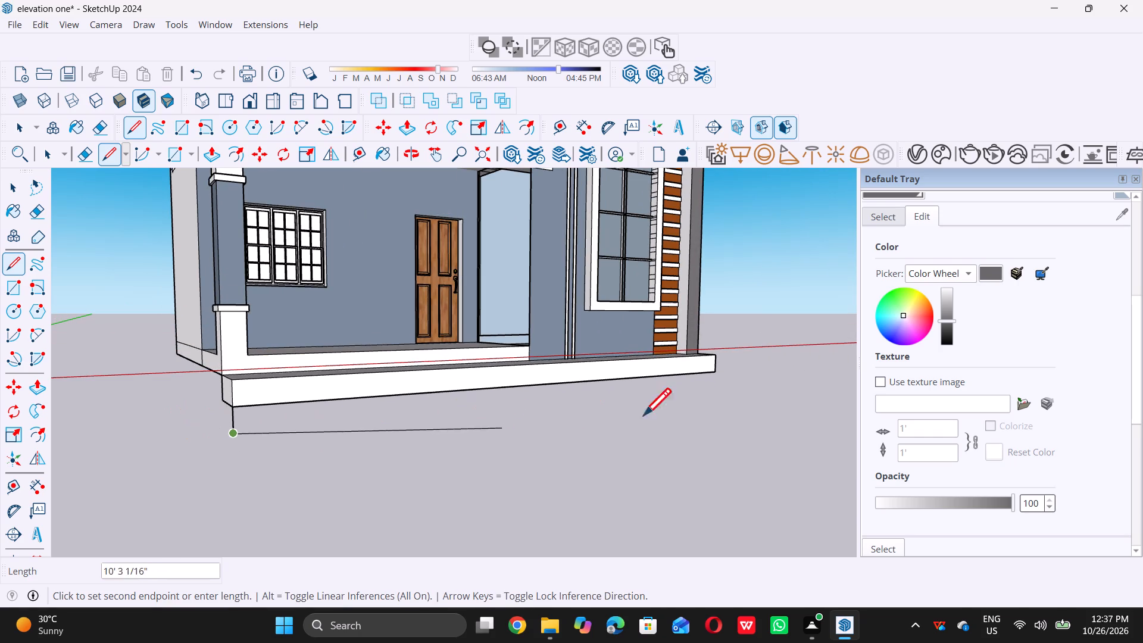
scroll(719, 391, up, 5)
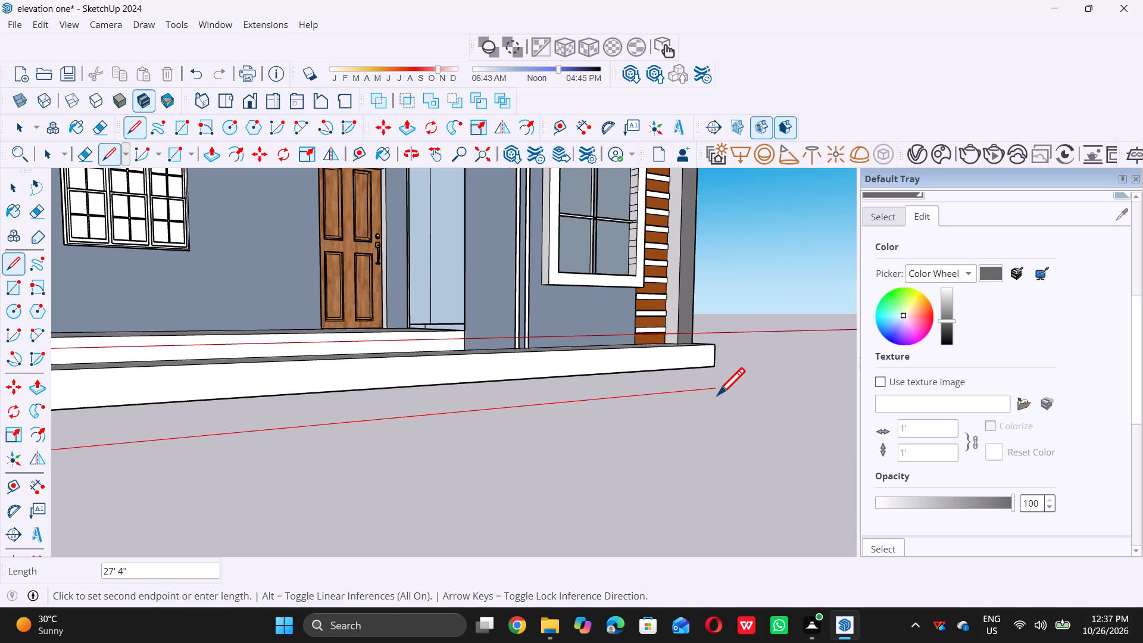
middle_drag(712, 389, 538, 411)
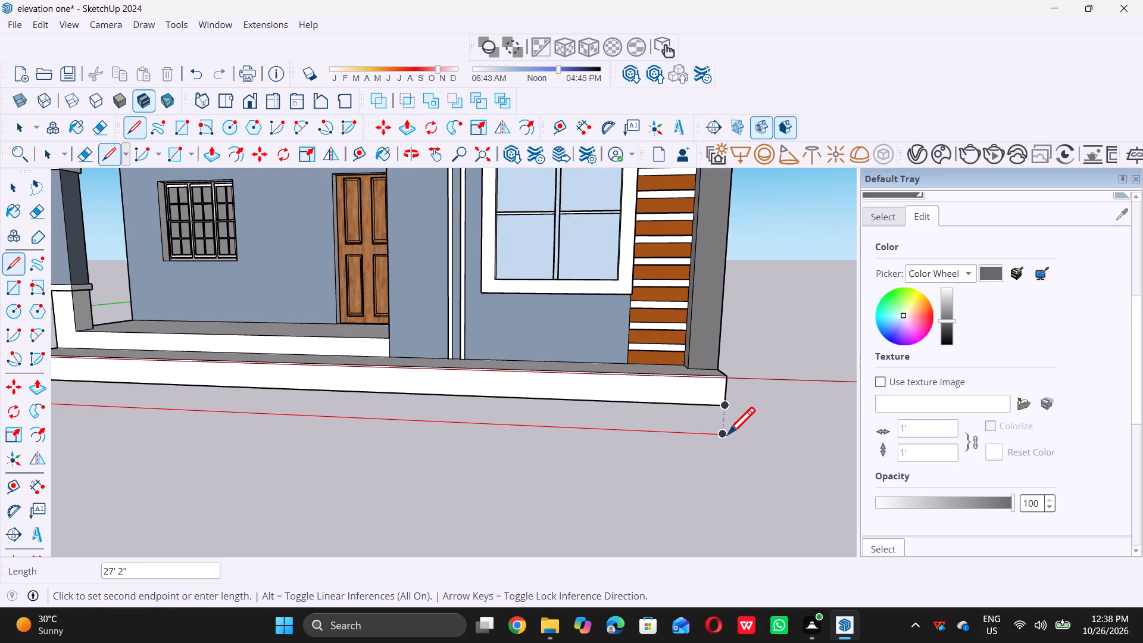
click(724, 435)
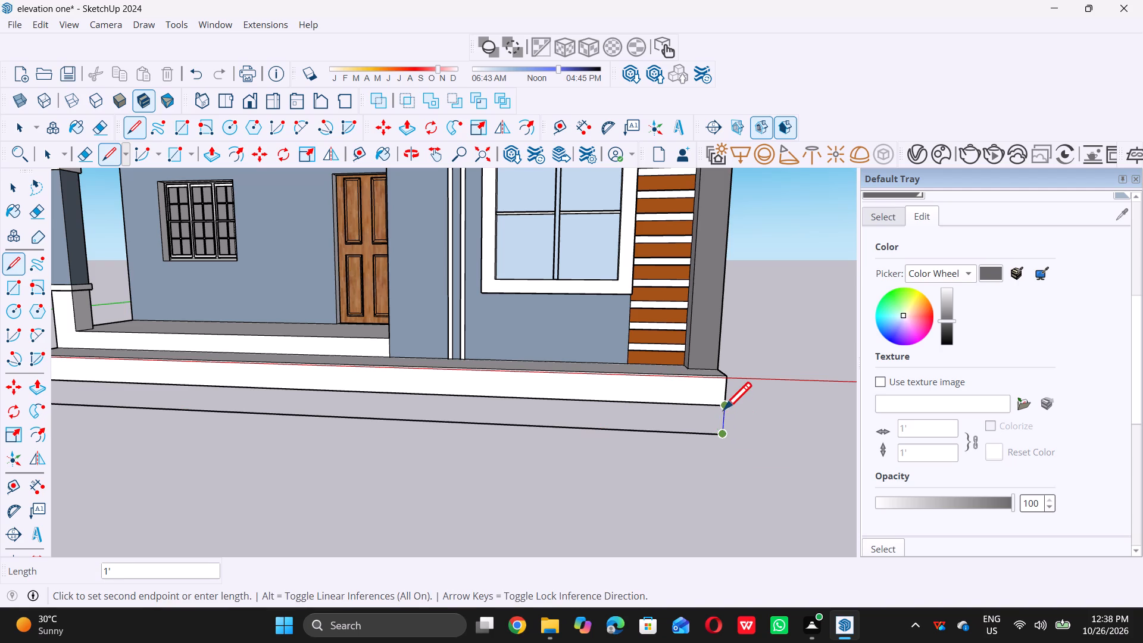
click(724, 408)
key(space)
Push/Pull the new 1' high face below the step block 1' outward to form a second full-width step.
scroll(720, 430, down, 12)
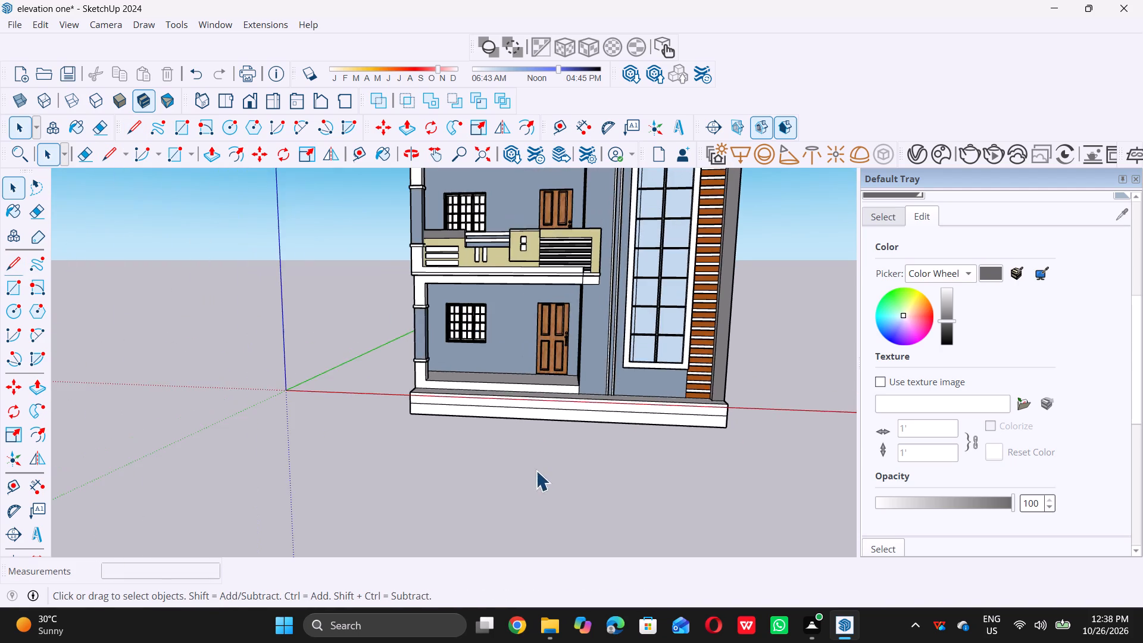
middle_drag(534, 466, 779, 472)
scroll(517, 458, up, 6)
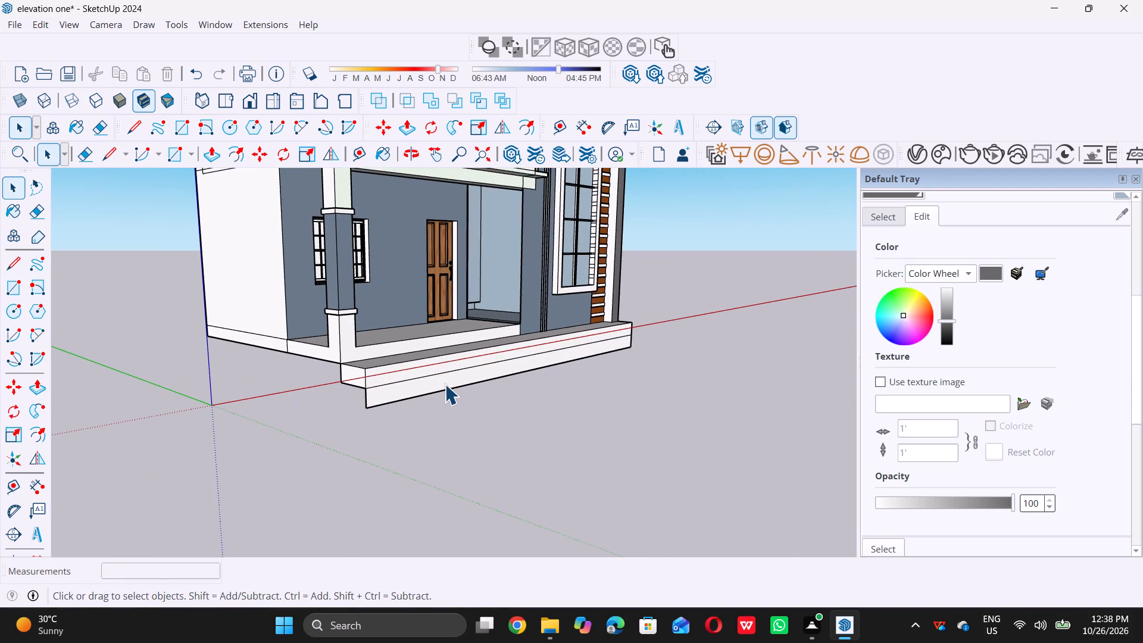
click(445, 384)
key(p)
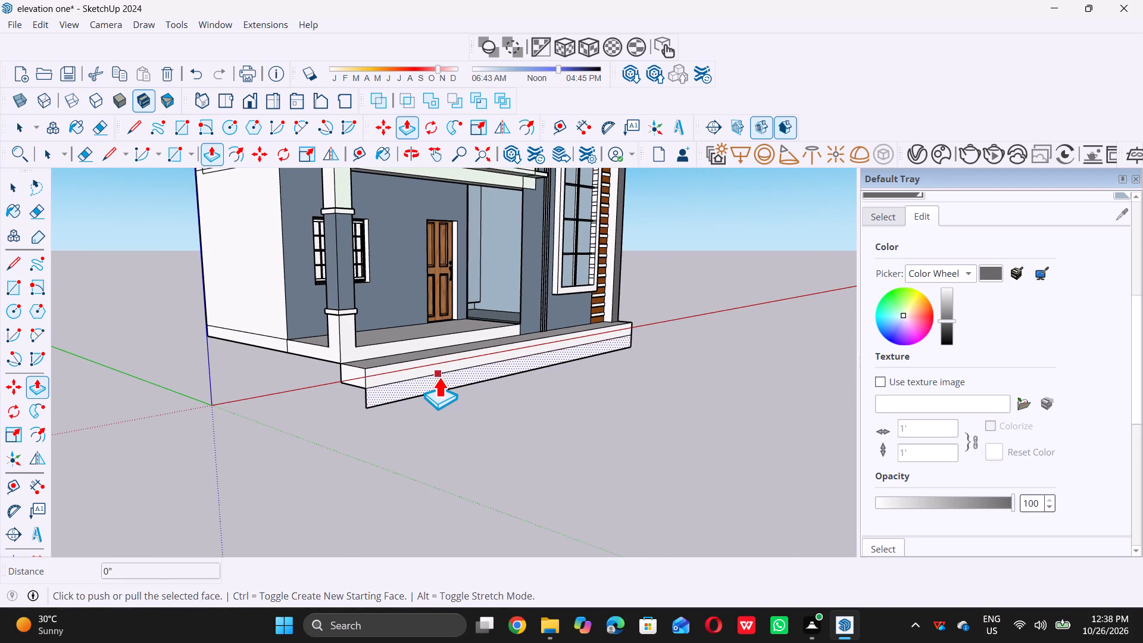
click(439, 377)
key(1)
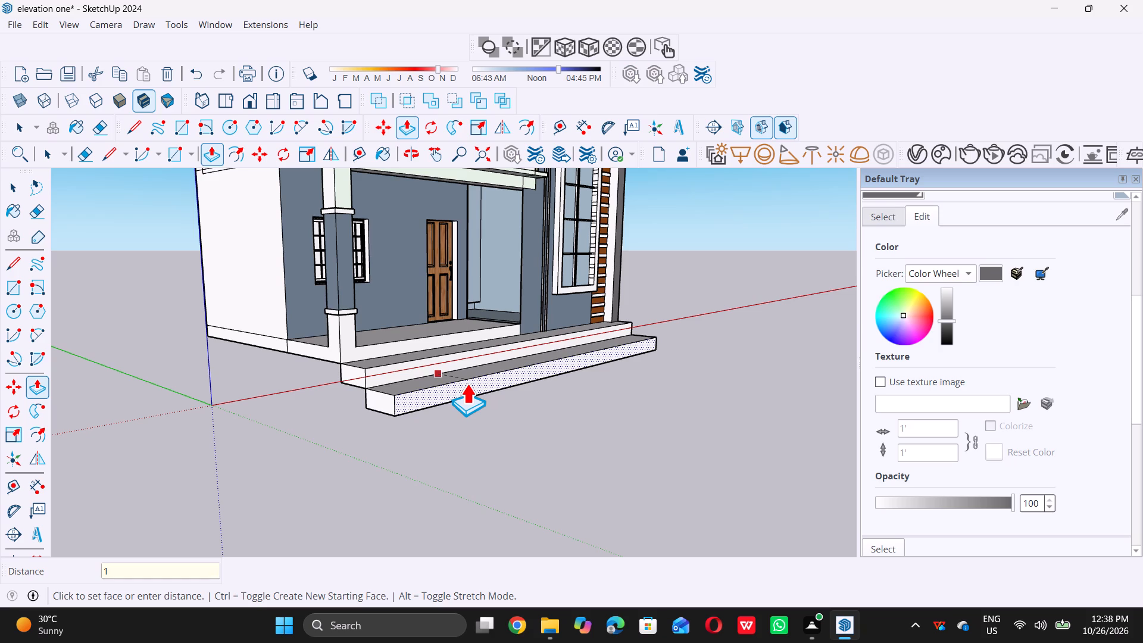
key(apostrophe)
key(Return)
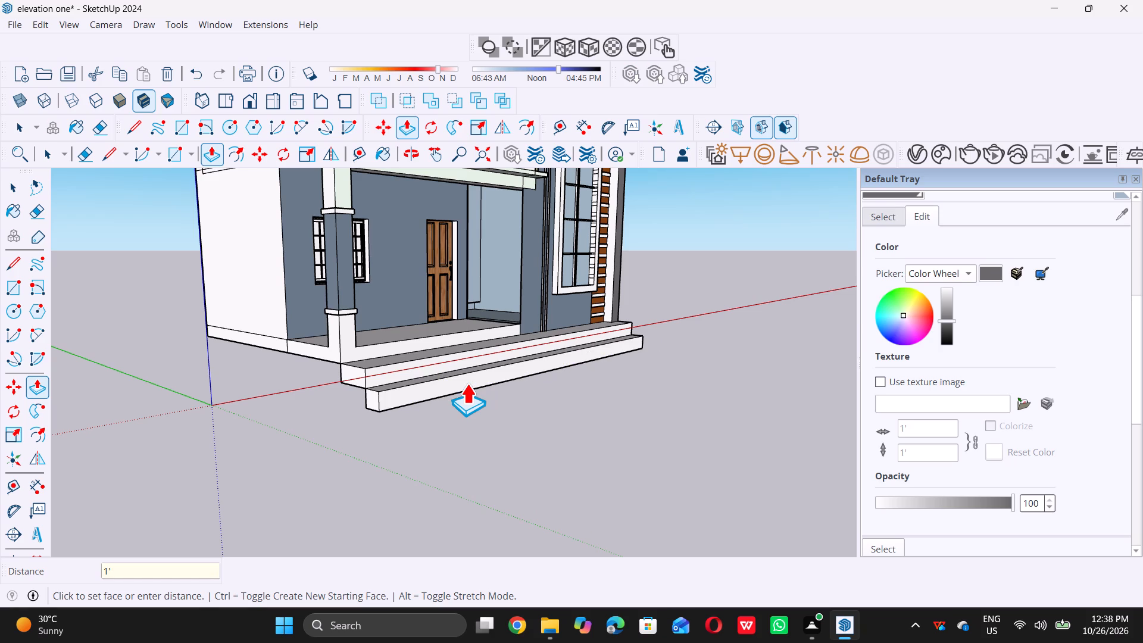
key(space)
Examine the two front steps against the whole building elevation from the front.
scroll(496, 330, down, 5)
middle_drag(482, 385, 471, 388)
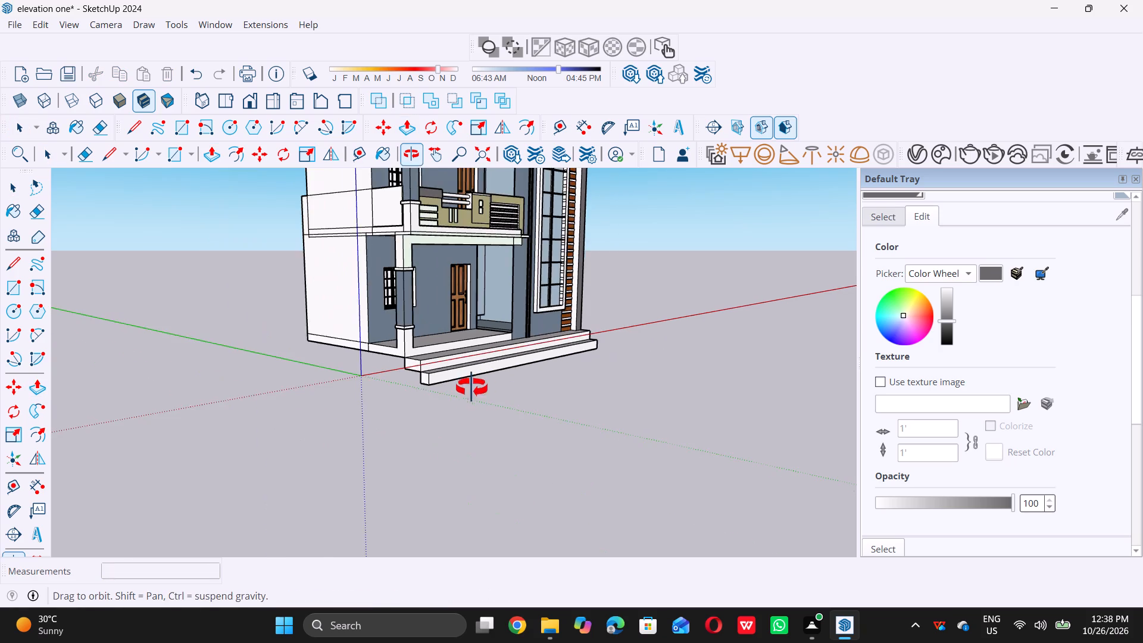
middle_drag(471, 388, 286, 401)
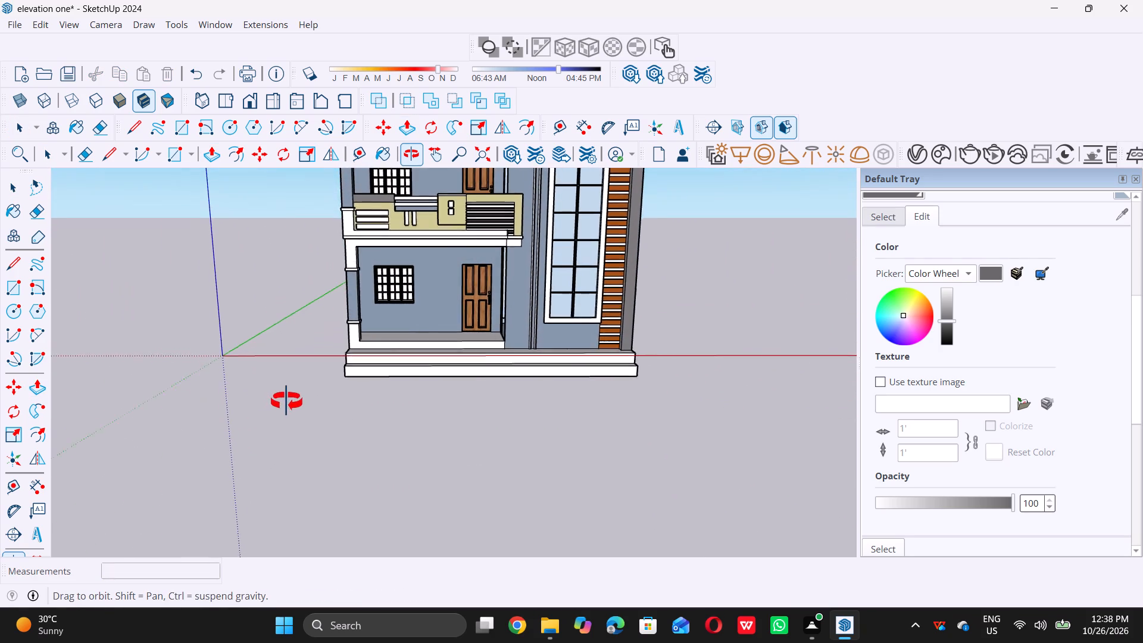
middle_drag(286, 401, 310, 397)
scroll(332, 417, down, 6)
middle_drag(323, 445, 330, 402)
scroll(436, 406, up, 4)
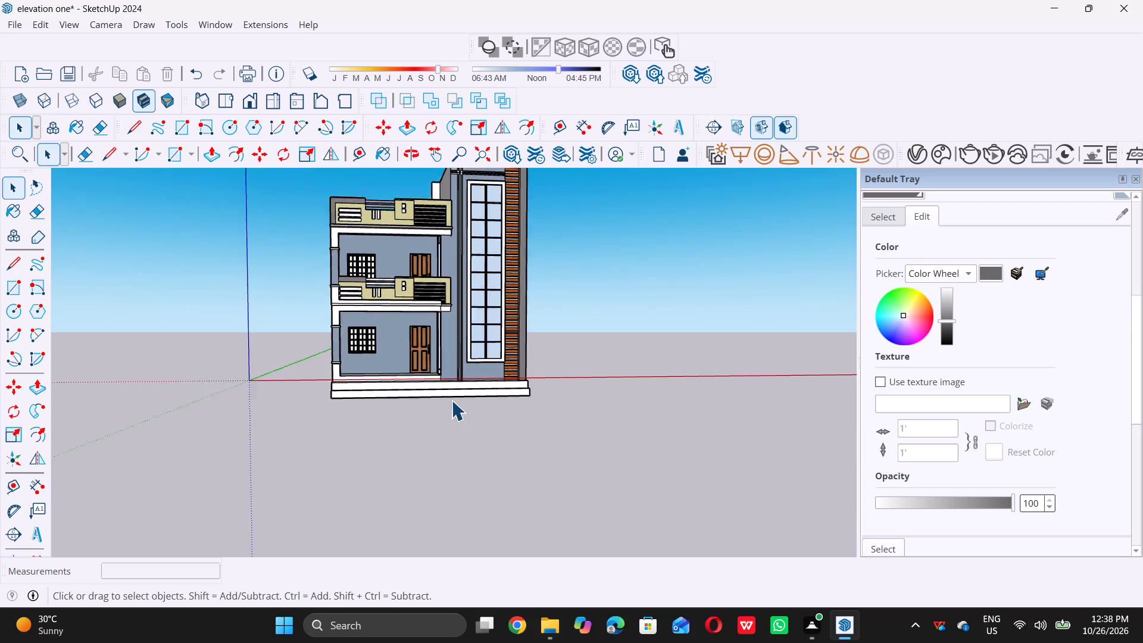
scroll(451, 400, up, 10)
scroll(386, 419, down, 8)
scroll(242, 433, down, 5)
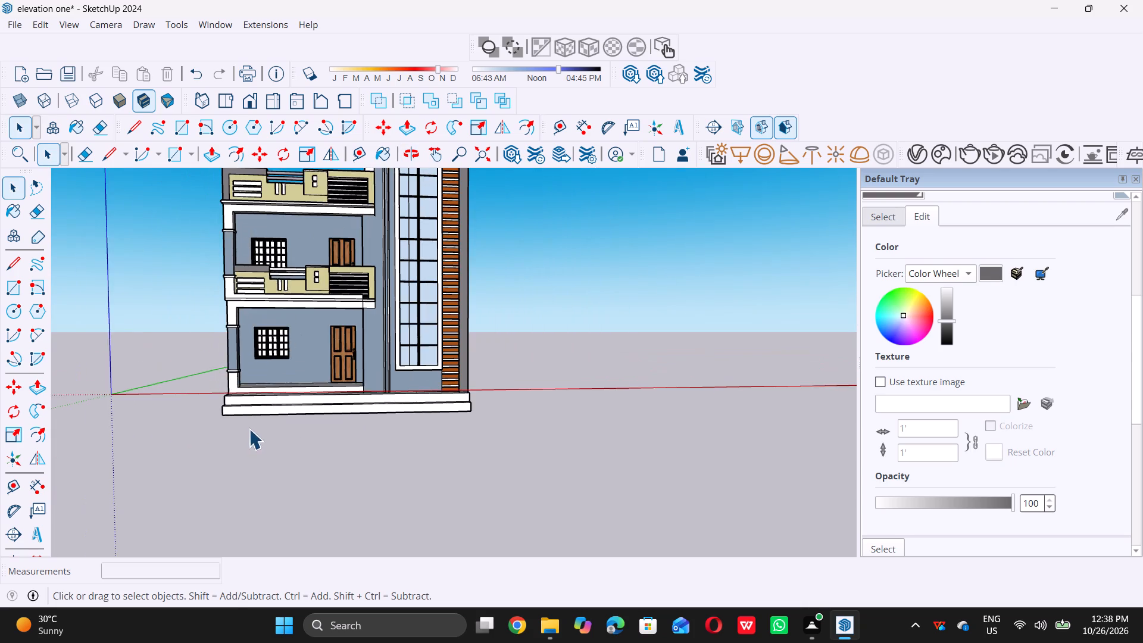
Draw a 1' line straight down from the second step's bottom front corner at the porch end.
middle_drag(249, 428, 358, 448)
middle_drag(261, 445, 271, 427)
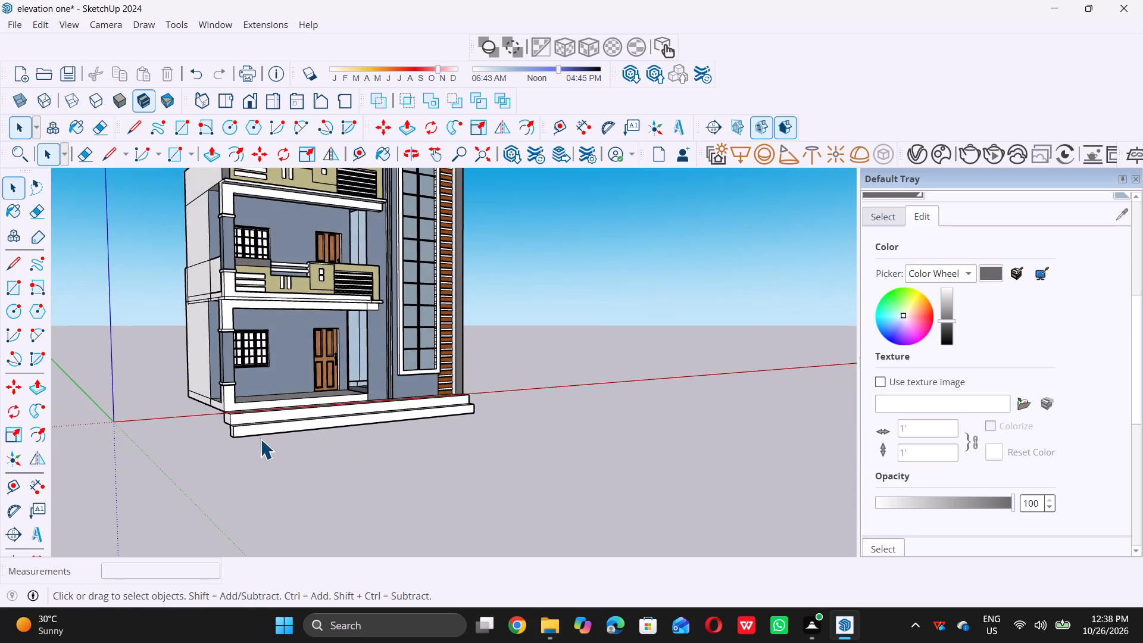
scroll(259, 439, up, 7)
scroll(207, 439, up, 7)
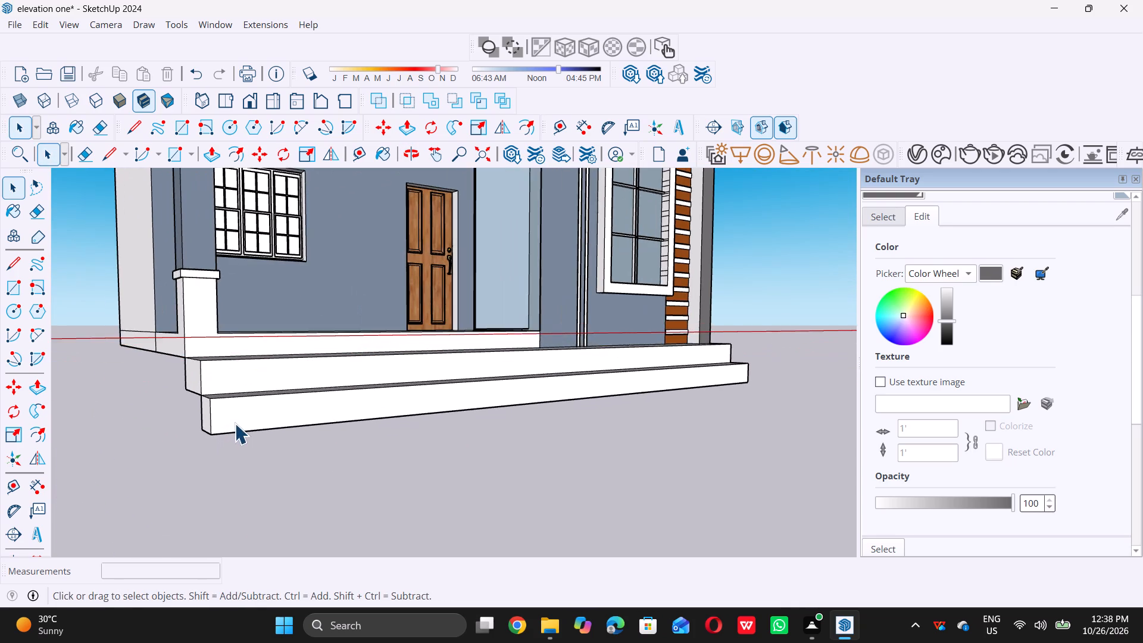
scroll(235, 423, up, 6)
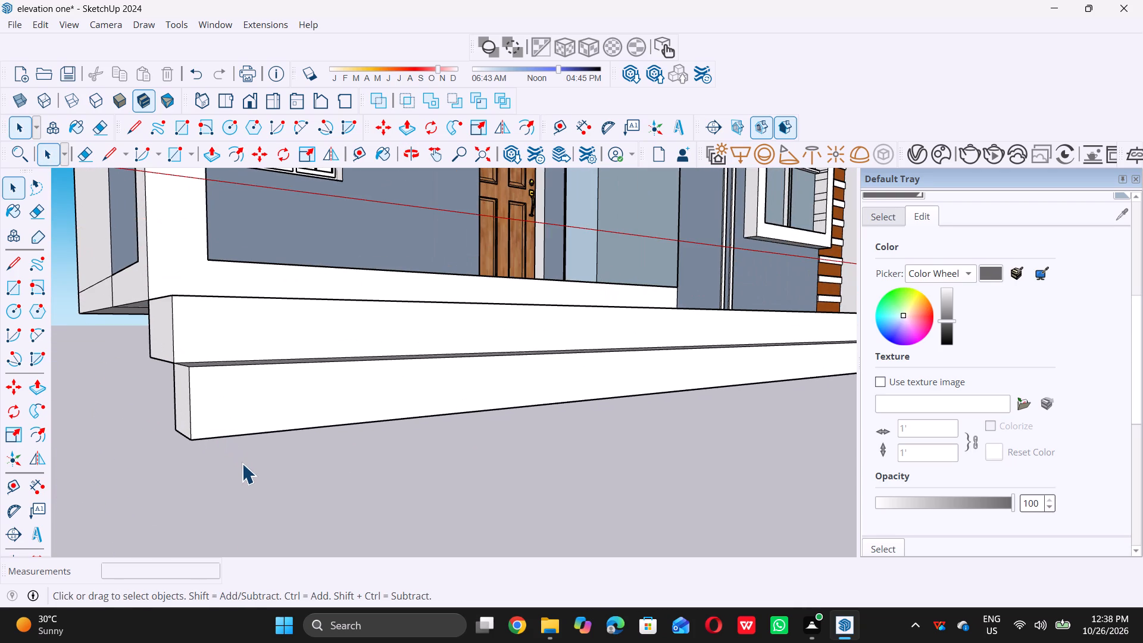
key(l)
double_click(194, 438)
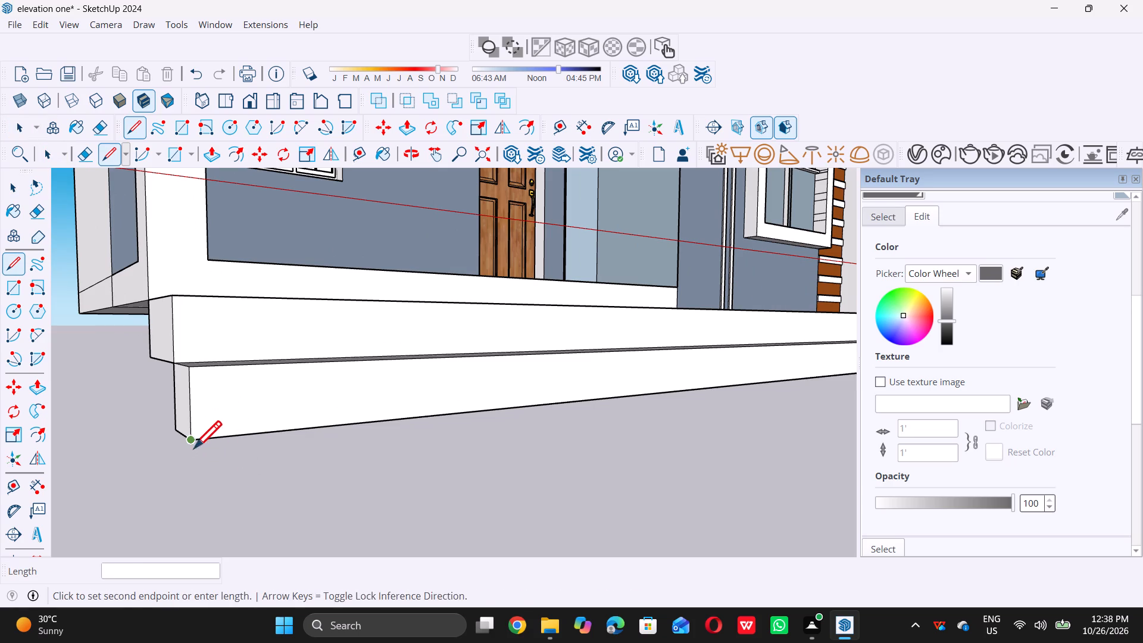
key(1)
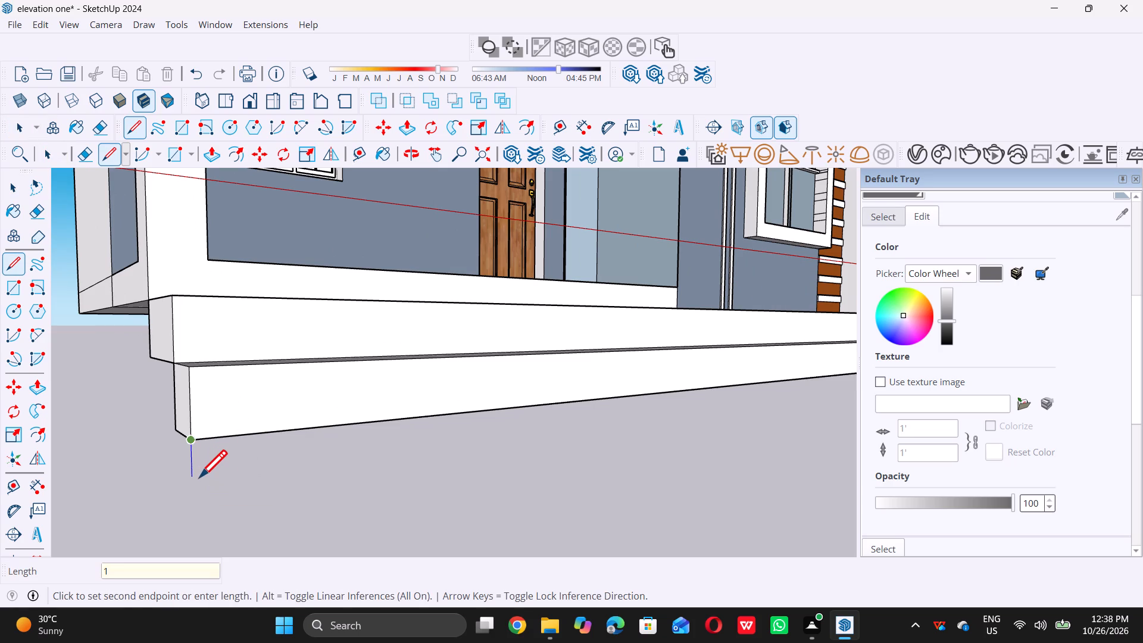
key(apostrophe)
key(Return)
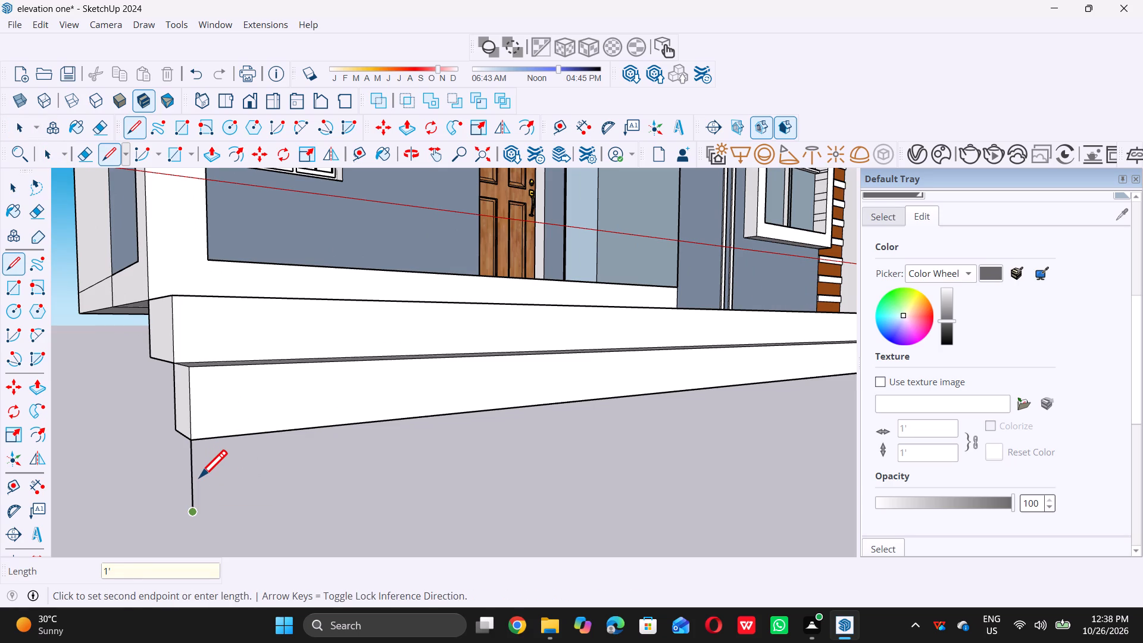
Draw a 27' 2" line parallel to the second step's bottom edge, and close it up to the step's opposite bottom front corner.
scroll(234, 489, down, 11)
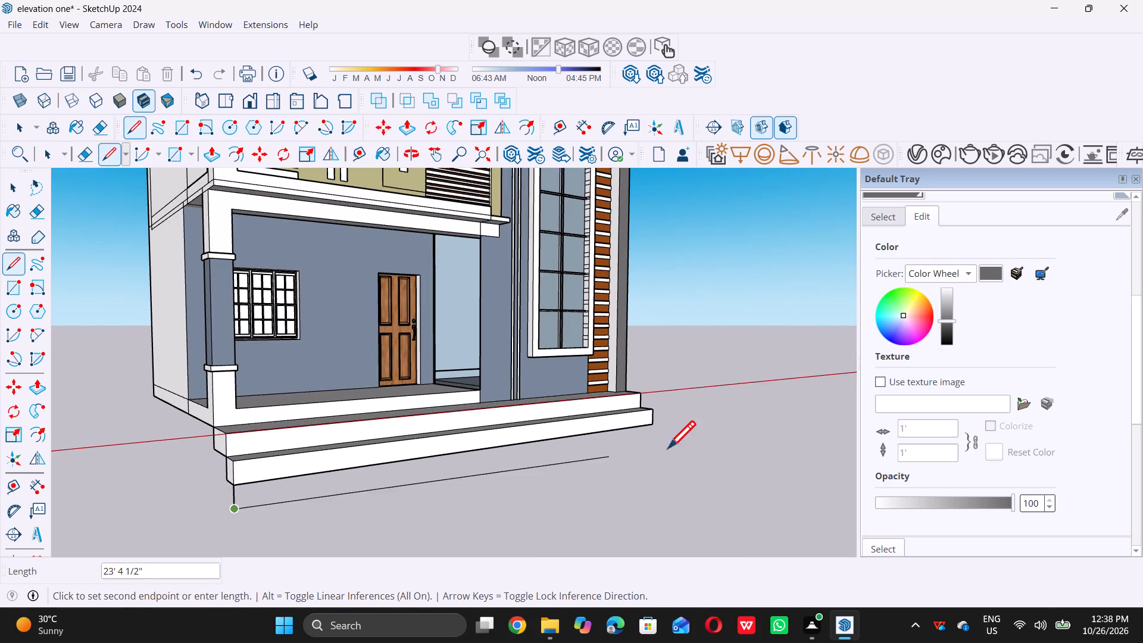
scroll(674, 450, up, 4)
middle_drag(679, 450, 435, 470)
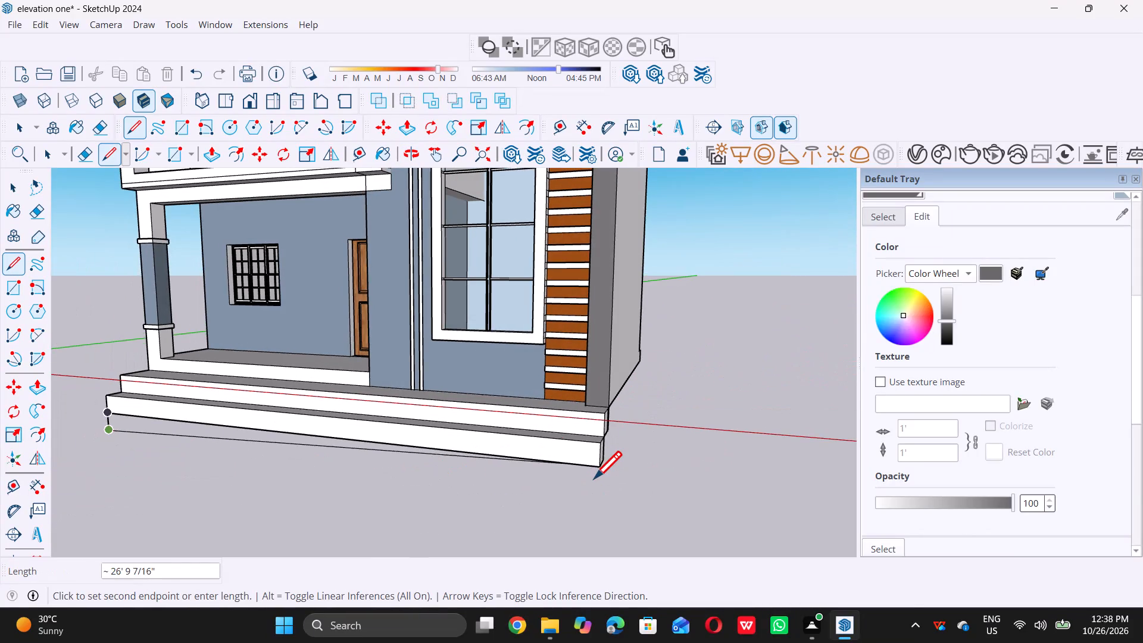
scroll(594, 478, up, 5)
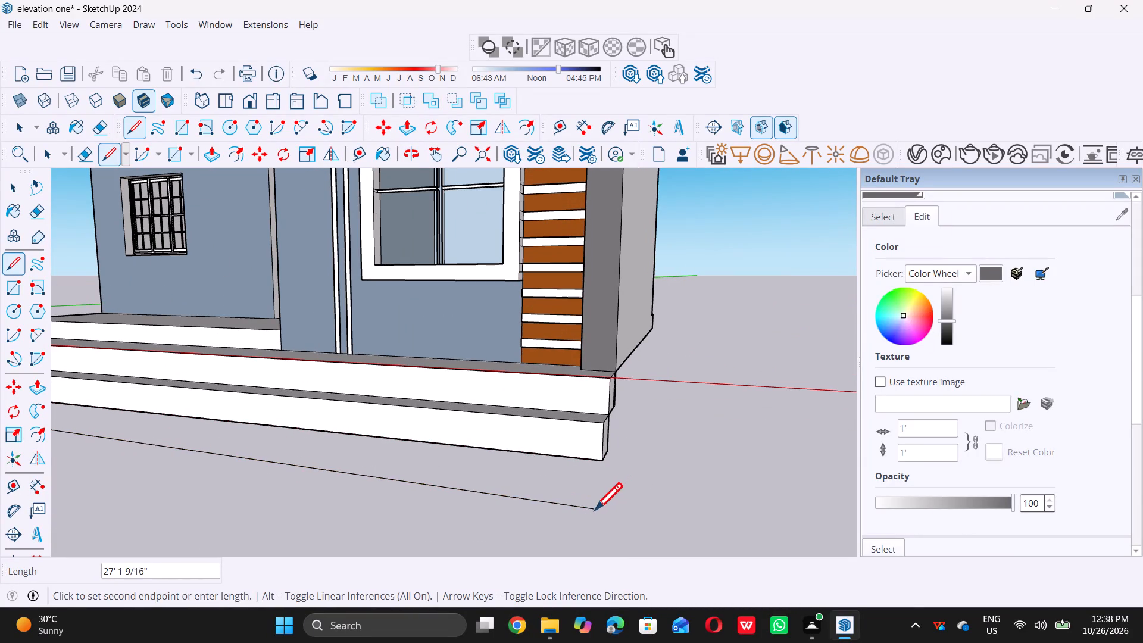
middle_drag(594, 481, 595, 426)
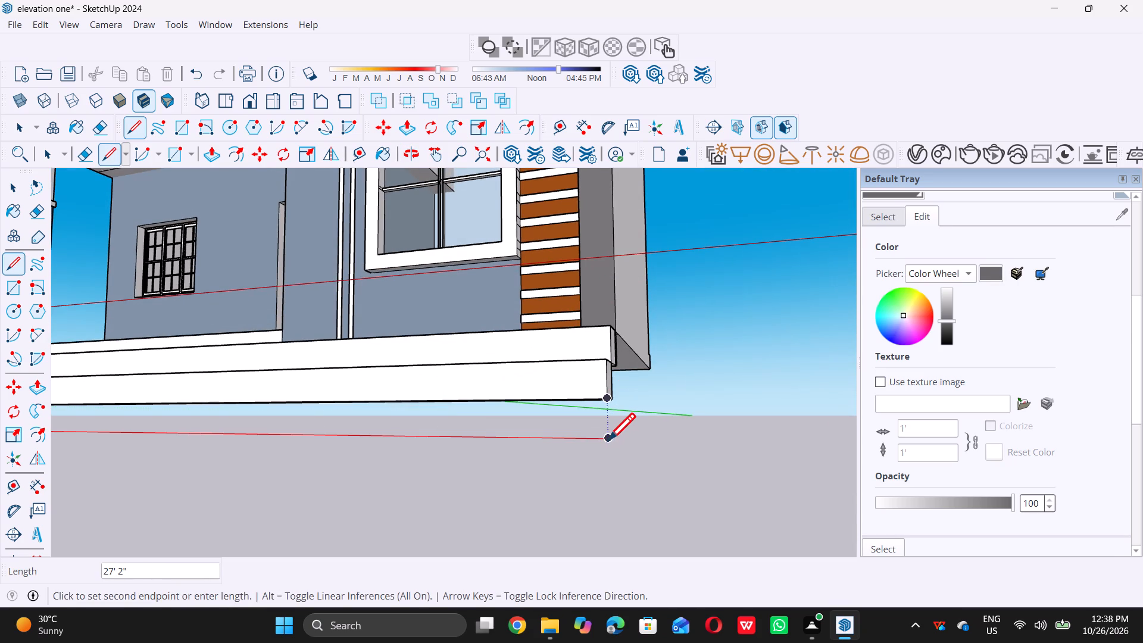
click(608, 440)
click(604, 405)
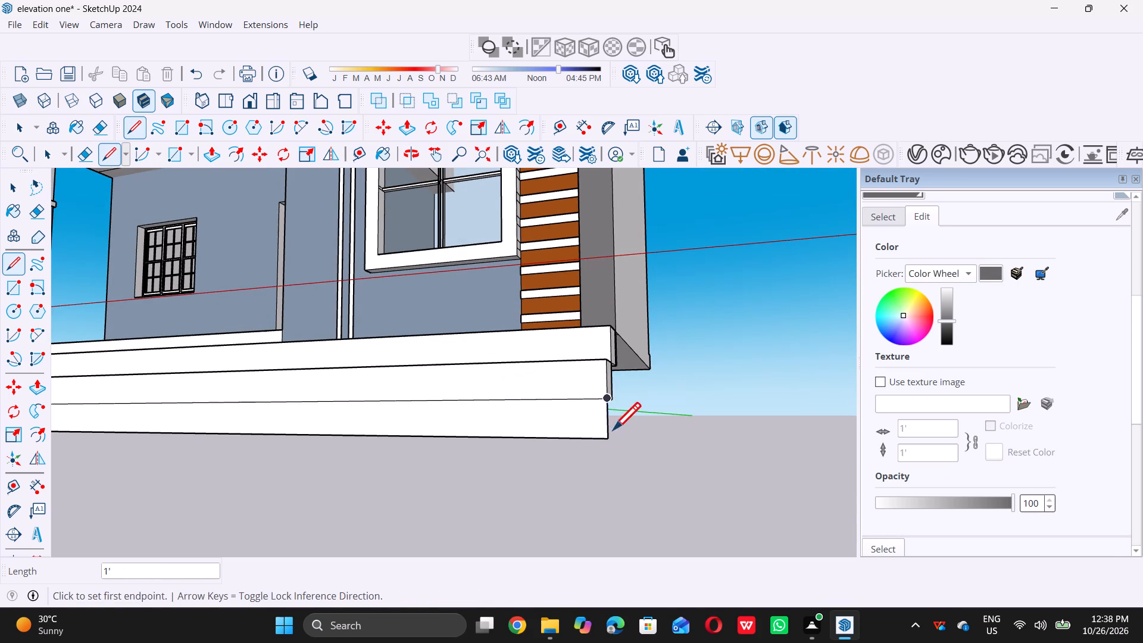
key(space)
Push/Pull the new face below the second step 1' outward to form a third full-width step.
scroll(604, 429, down, 20)
middle_drag(431, 421, 755, 485)
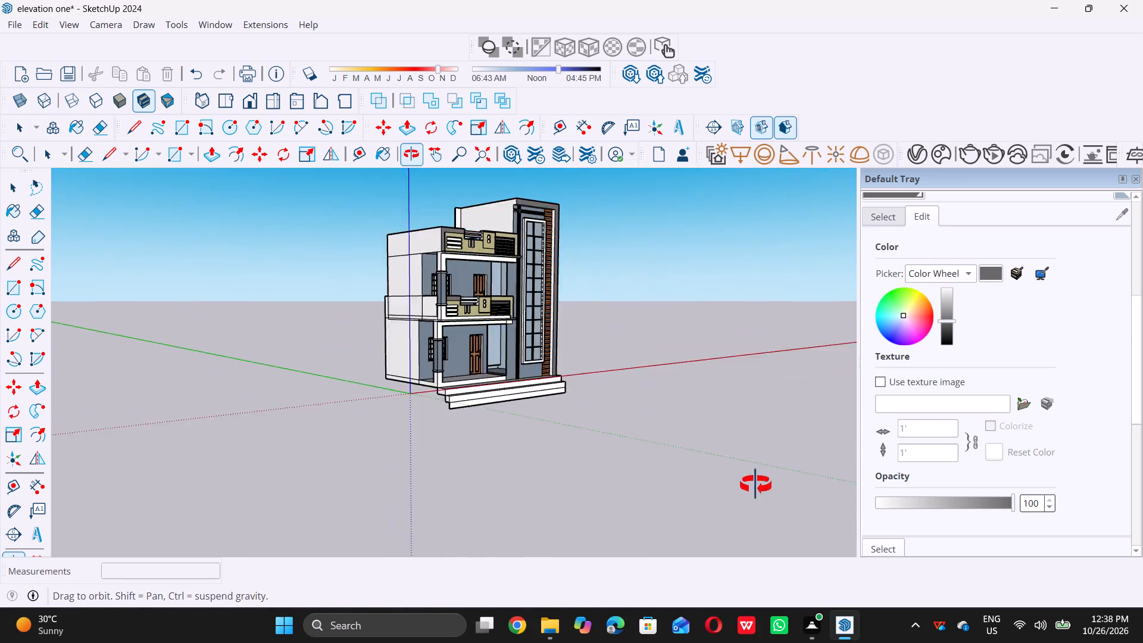
middle_drag(755, 485, 789, 496)
scroll(505, 423, up, 6)
scroll(444, 384, up, 11)
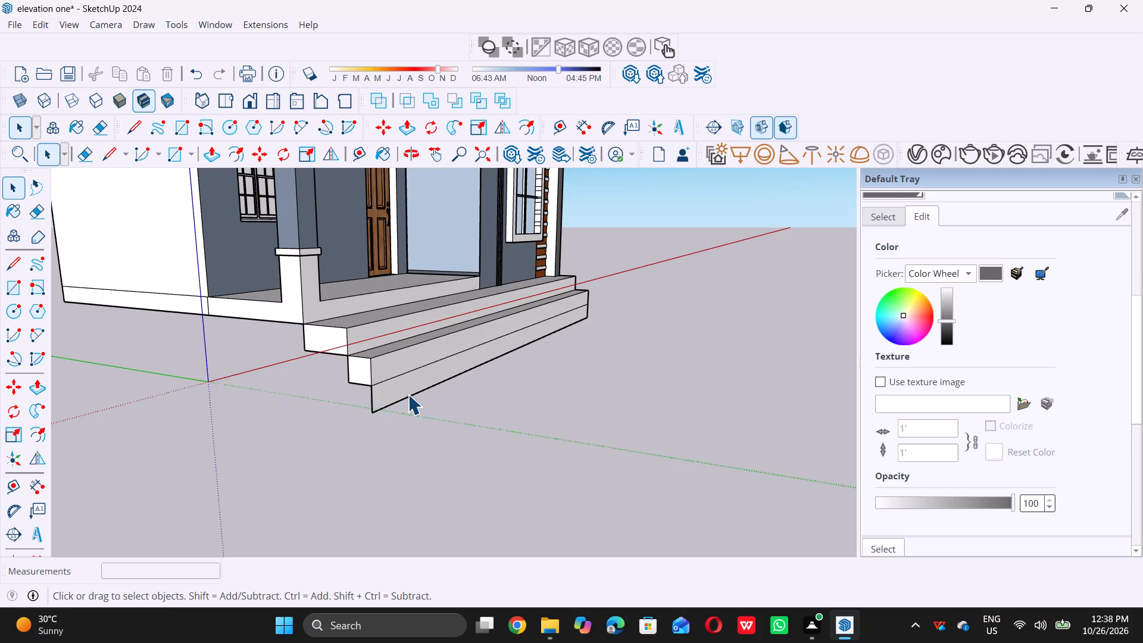
click(408, 393)
key(p)
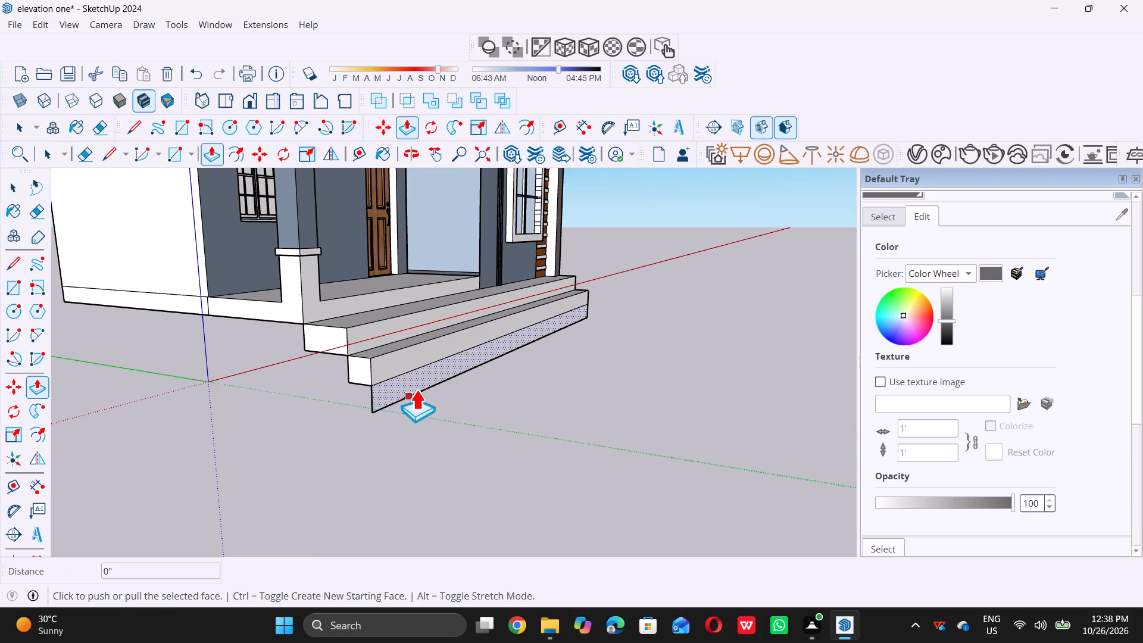
click(414, 382)
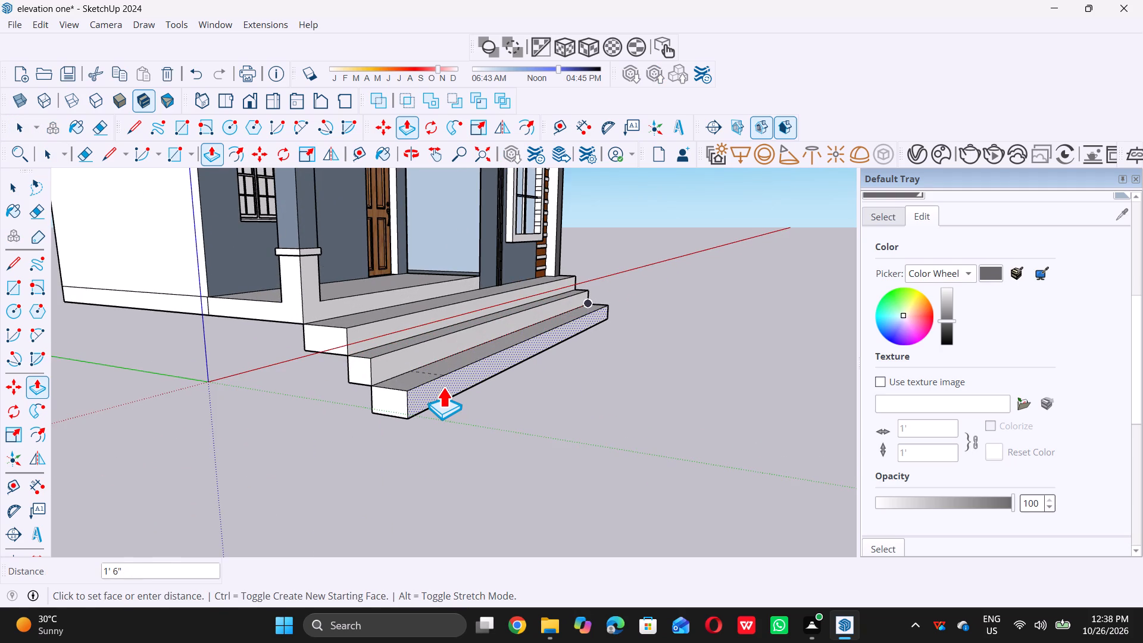
text(1')
key(Return)
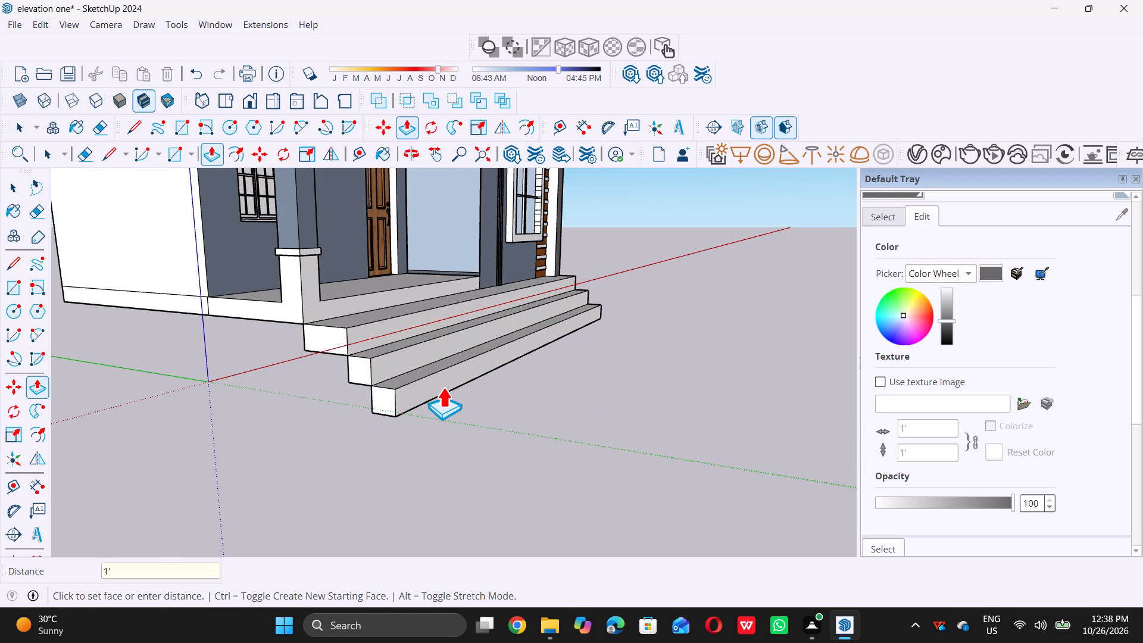
Push/Pull the third step's back face about 17' 11" beneath the building, up to the rear edge of the base.
key(space)
scroll(453, 386, down, 7)
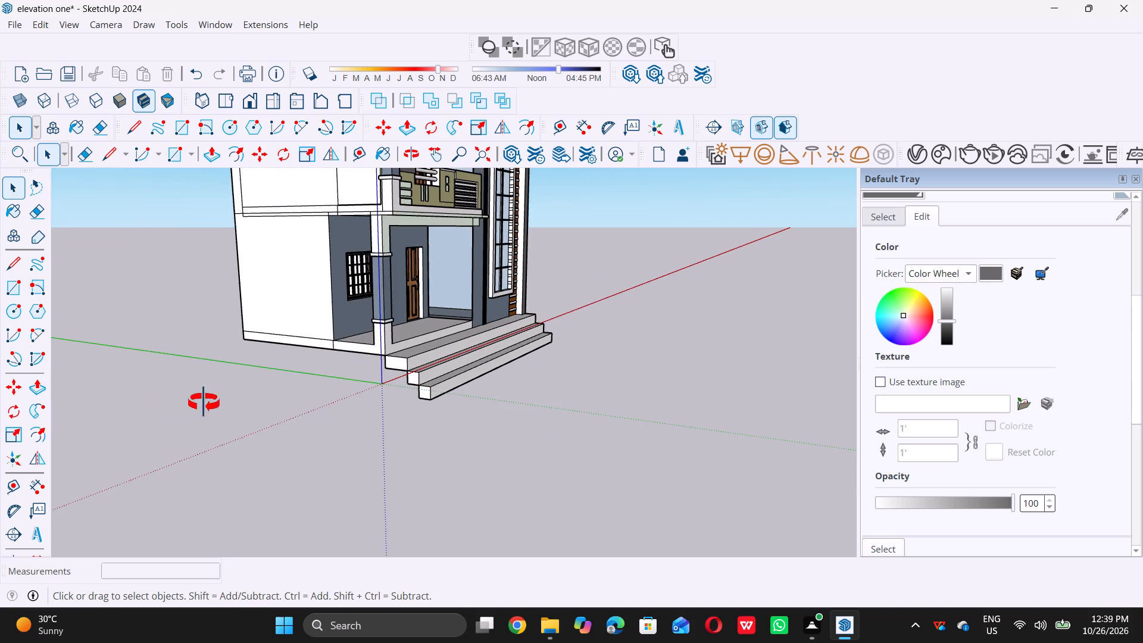
middle_drag(200, 404, 557, 325)
scroll(563, 347, up, 4)
click(577, 357)
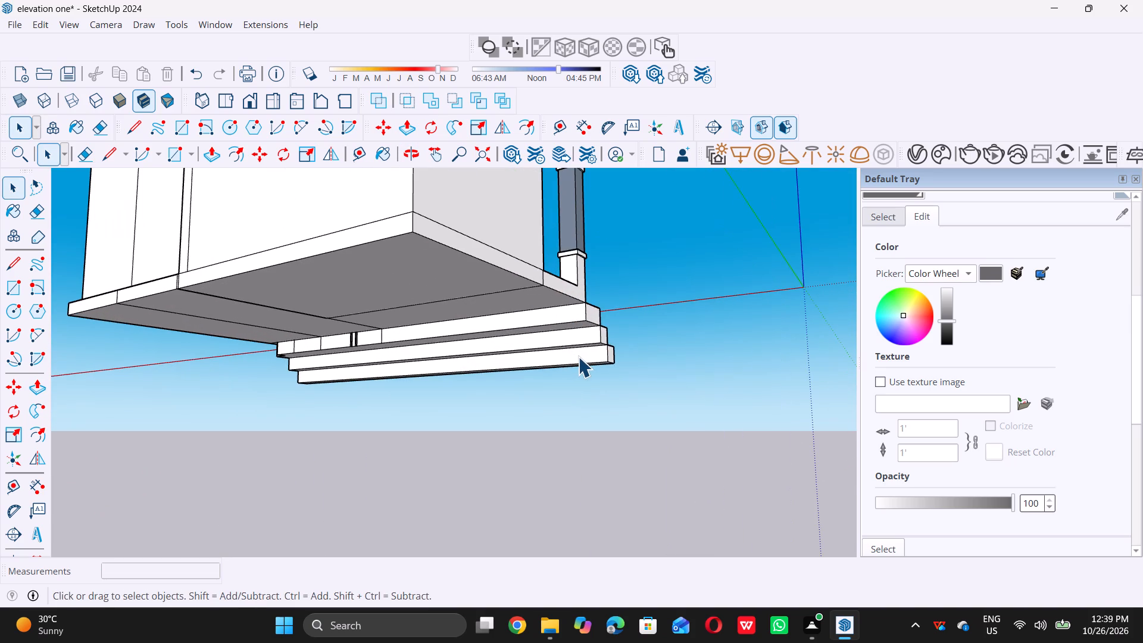
key(p)
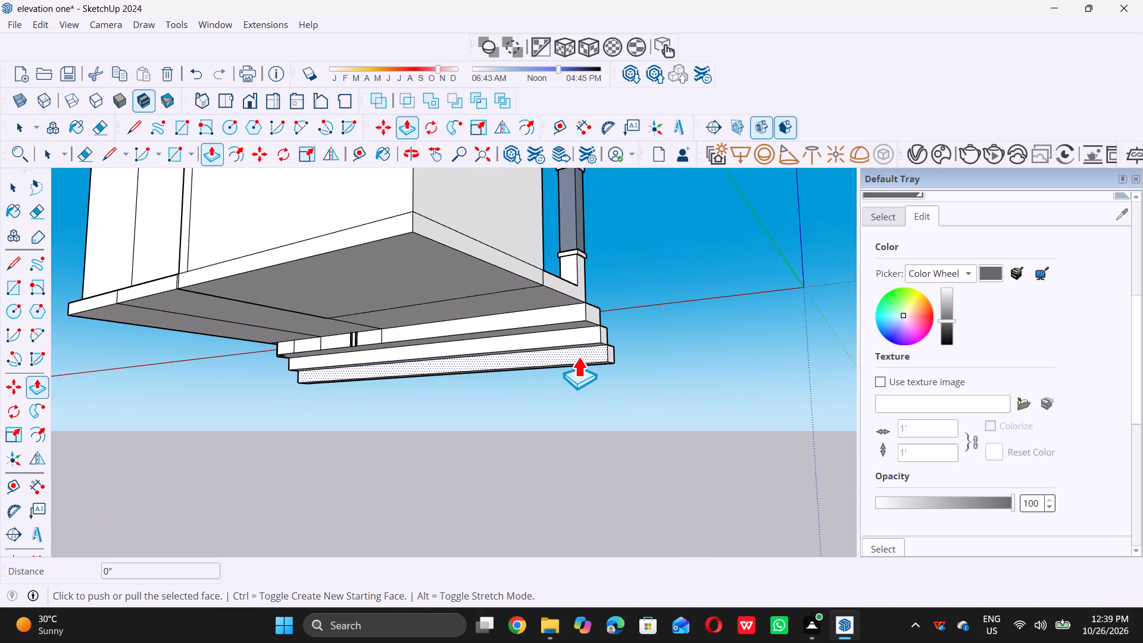
click(578, 351)
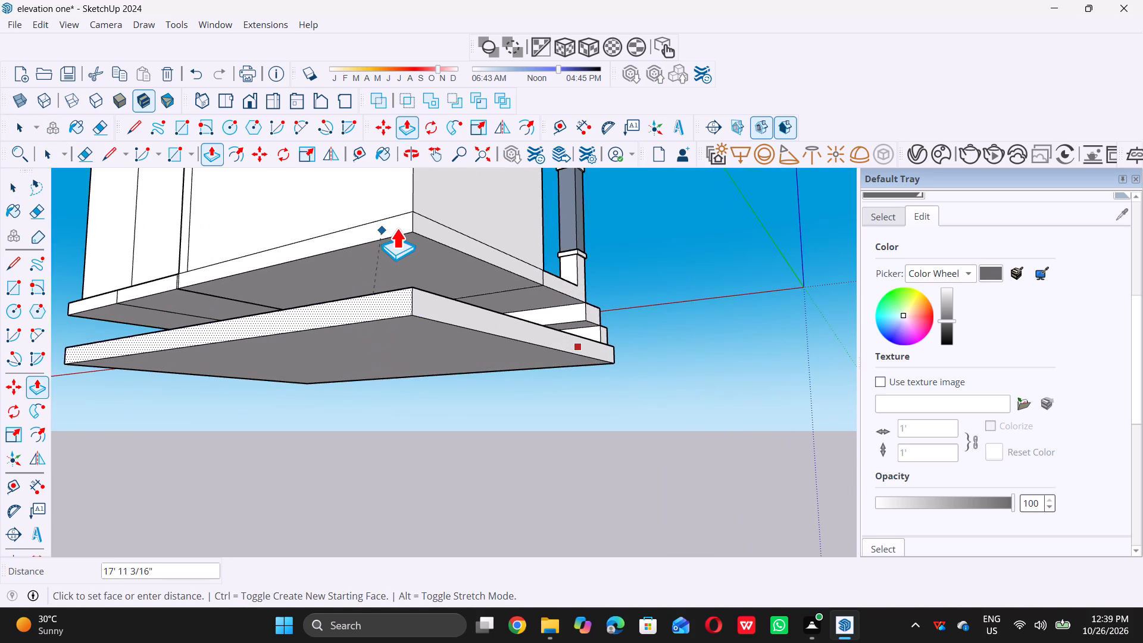
click(397, 233)
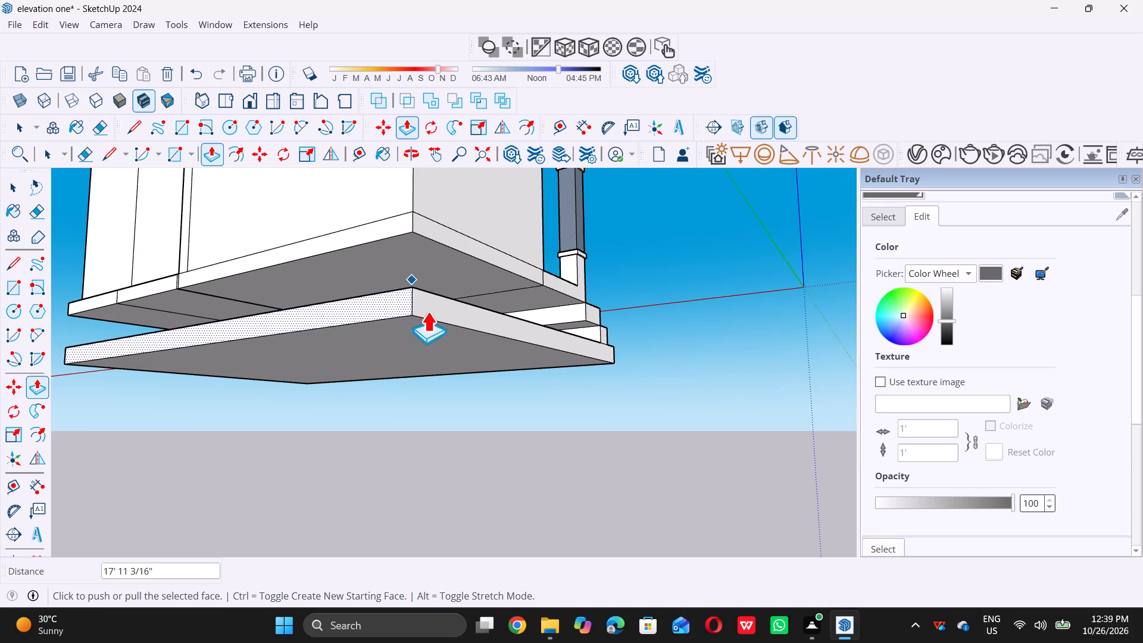
key(space)
Push/Pull the top face of the extended slab behind the steps up 2' 4 1/2" into the building's base.
scroll(351, 284, down, 4)
middle_drag(283, 290, 374, 367)
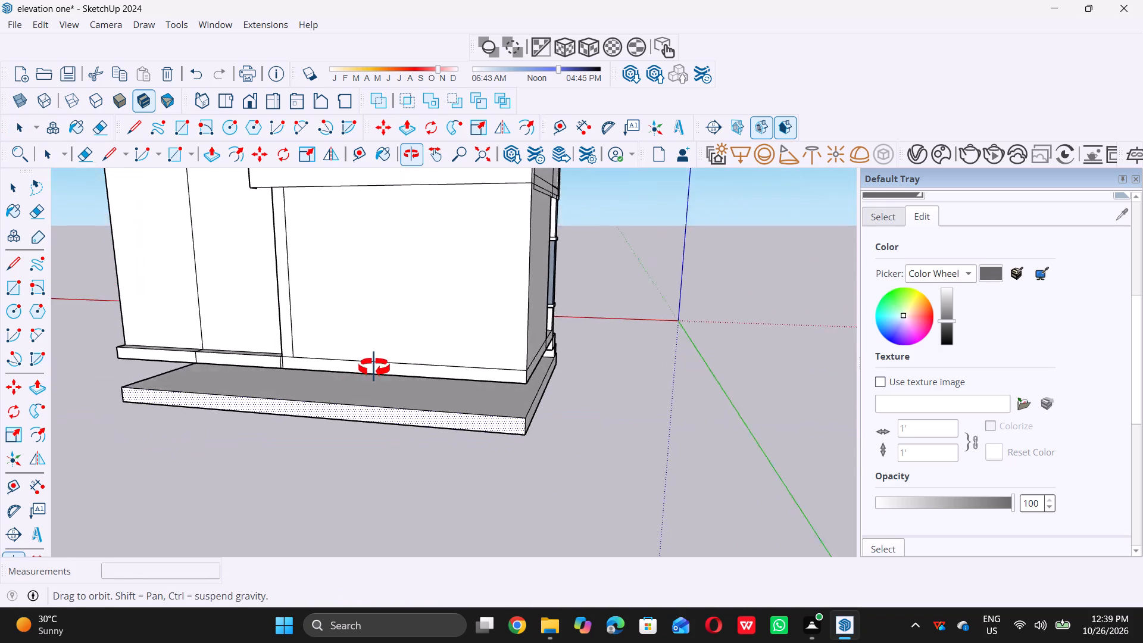
middle_drag(374, 367, 374, 349)
scroll(392, 356, up, 5)
click(440, 370)
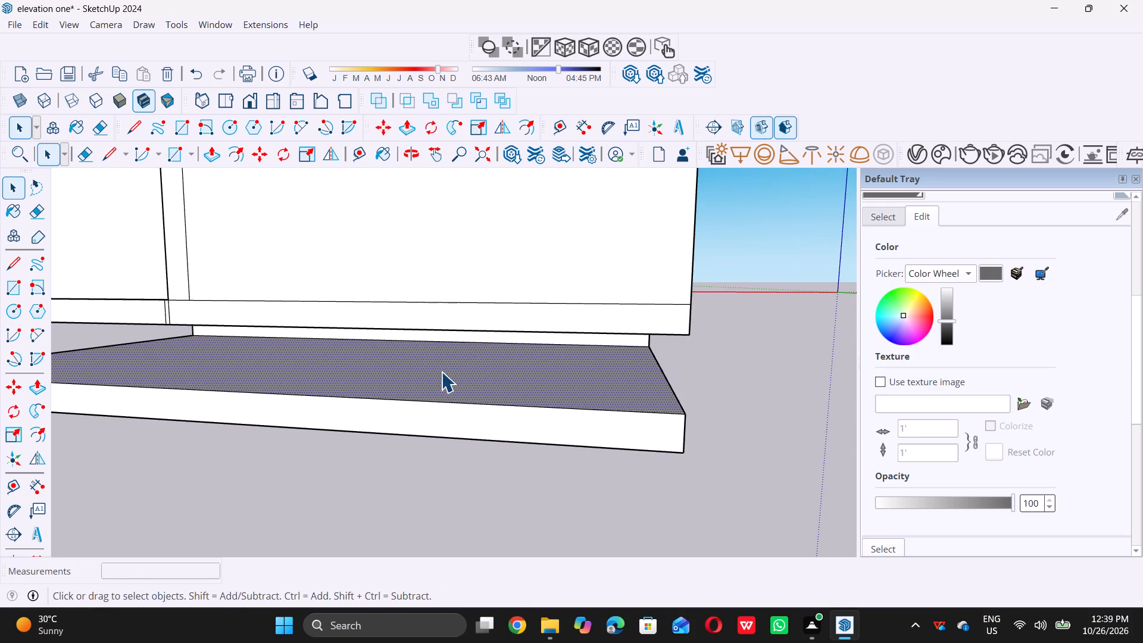
key(p)
click(441, 375)
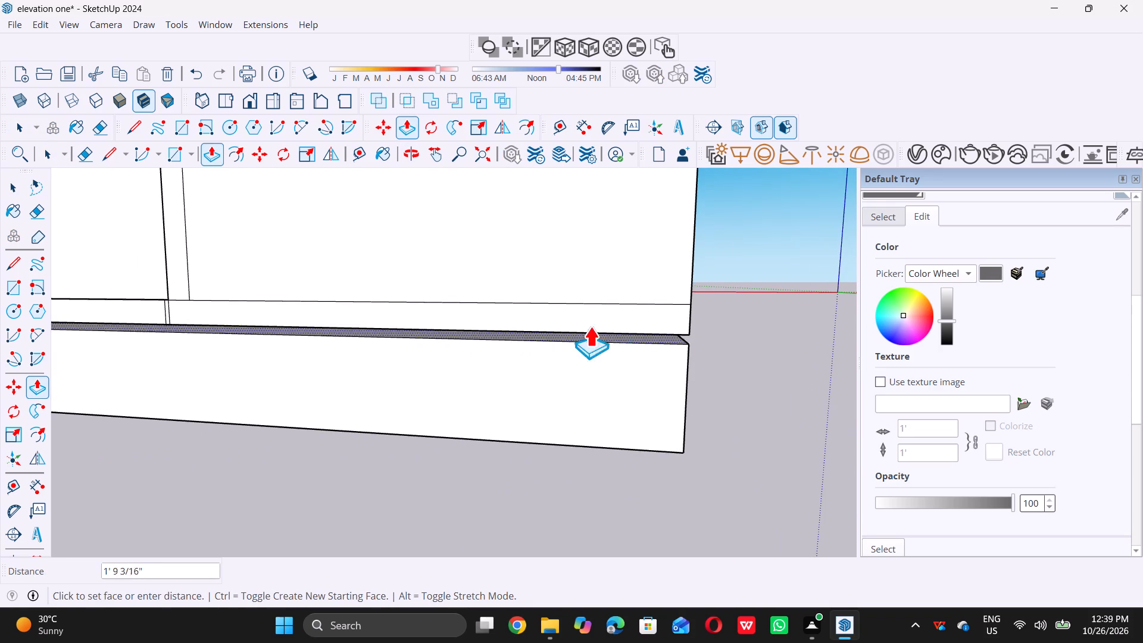
click(686, 319)
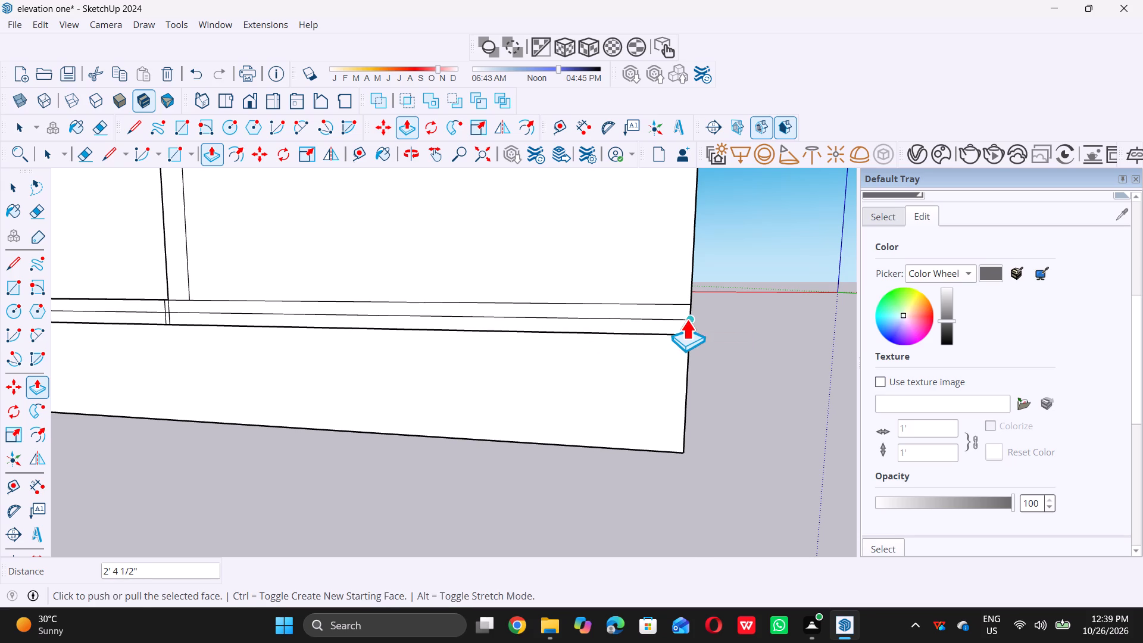
key(space)
click(767, 323)
Examine the three front steps and the filled base against the whole building elevation.
scroll(752, 330, down, 10)
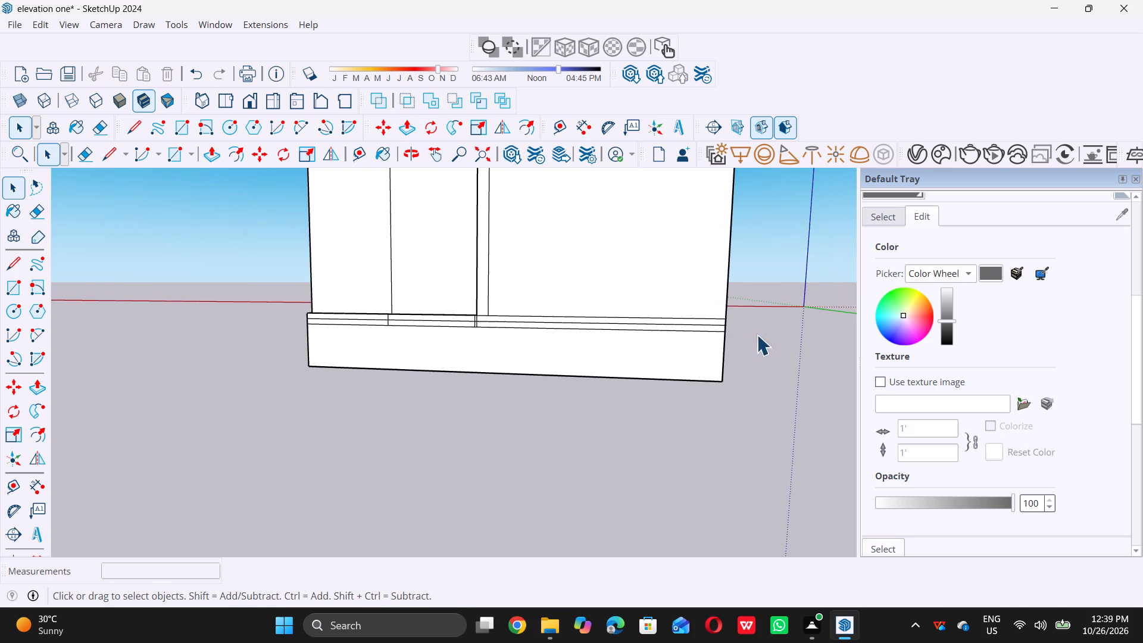
scroll(757, 335, down, 2)
middle_drag(757, 335, 145, 395)
scroll(144, 395, up, 1)
scroll(384, 367, down, 7)
middle_drag(522, 373, 435, 341)
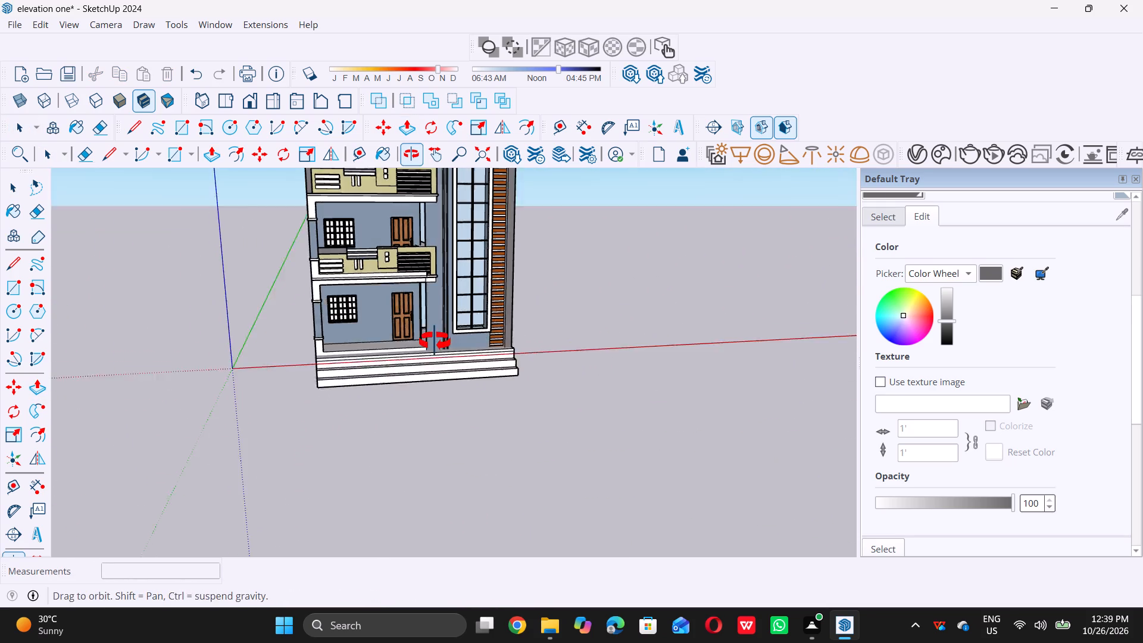
middle_drag(435, 341, 426, 336)
scroll(392, 345, up, 12)
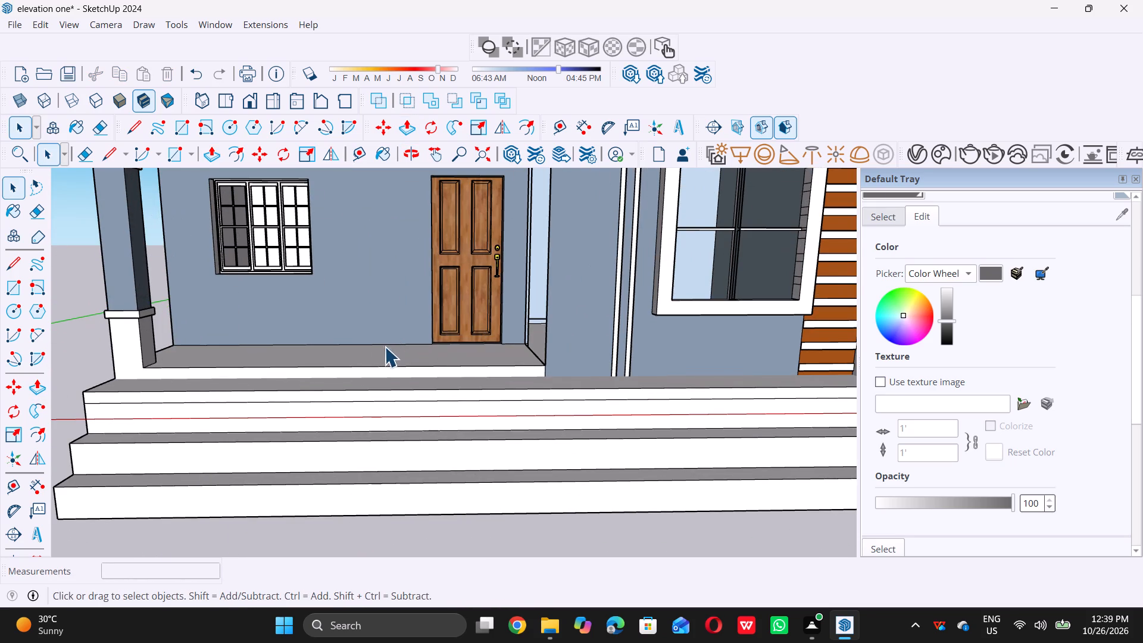
scroll(381, 352, down, 13)
middle_drag(430, 413, 352, 446)
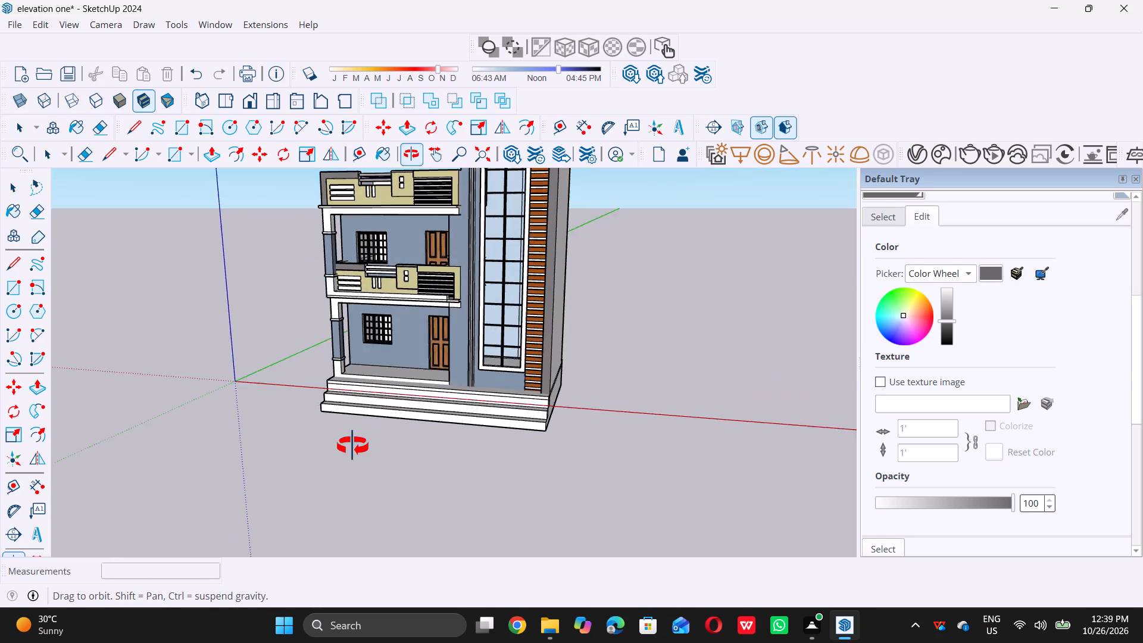
middle_drag(352, 446, 352, 453)
scroll(408, 391, down, 5)
middle_drag(408, 392, 466, 329)
scroll(424, 401, up, 5)
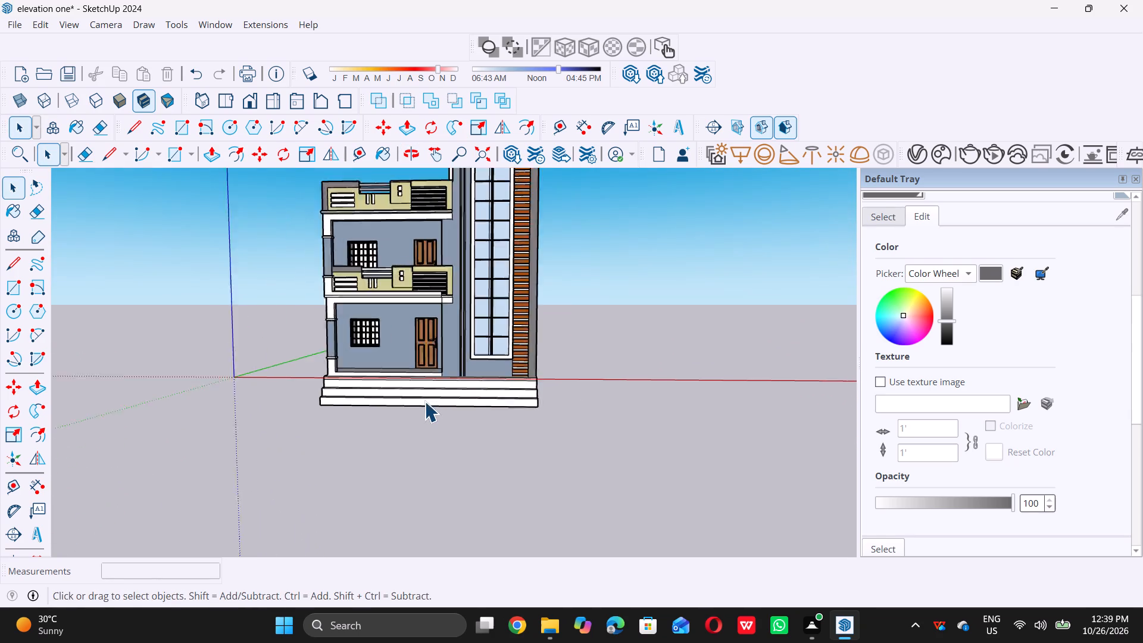
scroll(424, 401, up, 7)
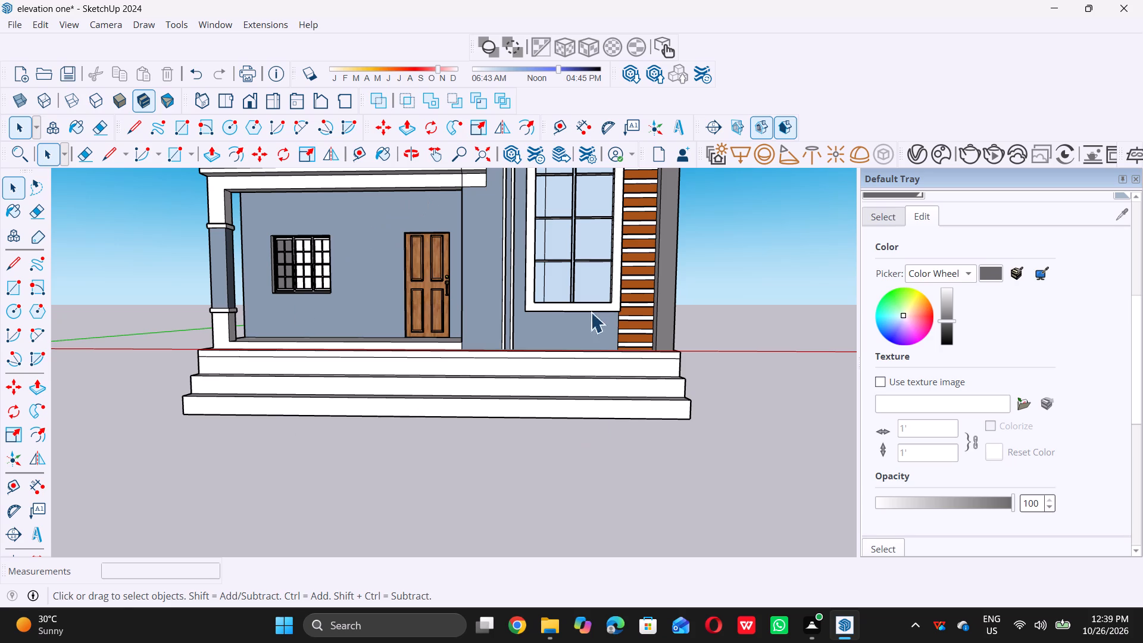
Open 3D Warehouse and search its models for "tress".
click(505, 150)
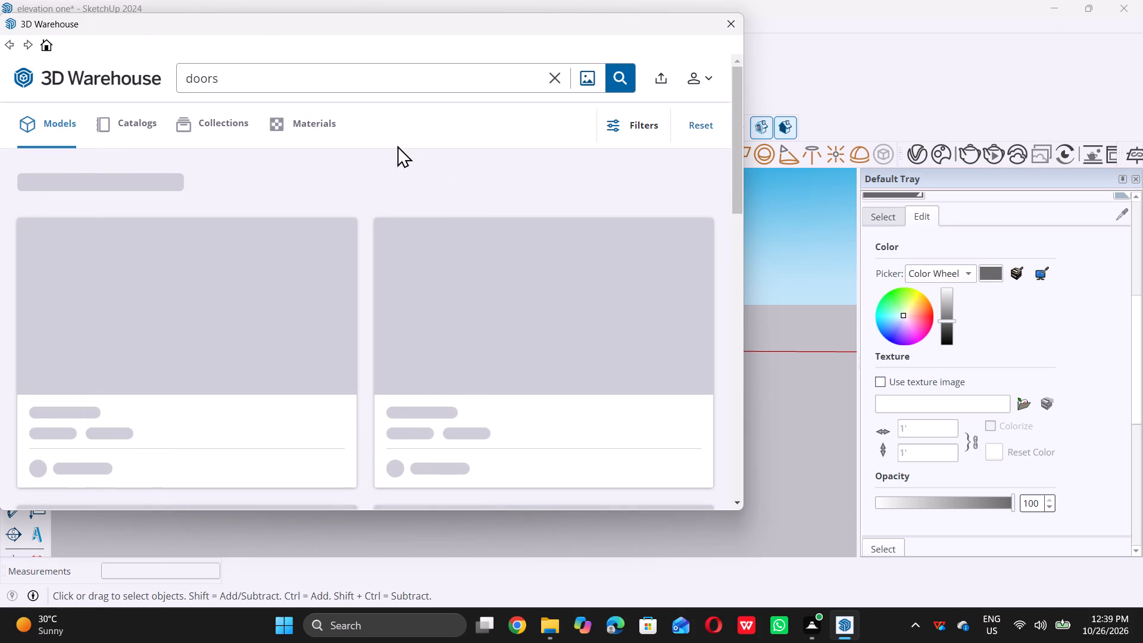
click(327, 82)
key(BackSpace)
key(BackSpace)
key(BackSpace)
key(BackSpace)
key(BackSpace)
key(BackSpace)
key(BackSpace)
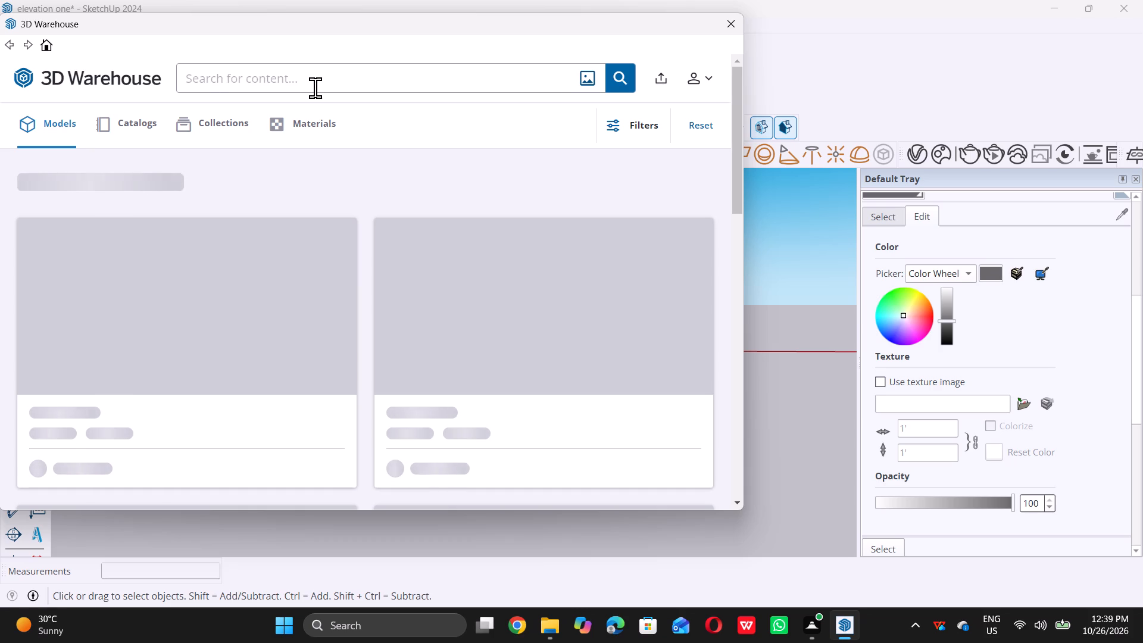
text(tress)
key(Return)
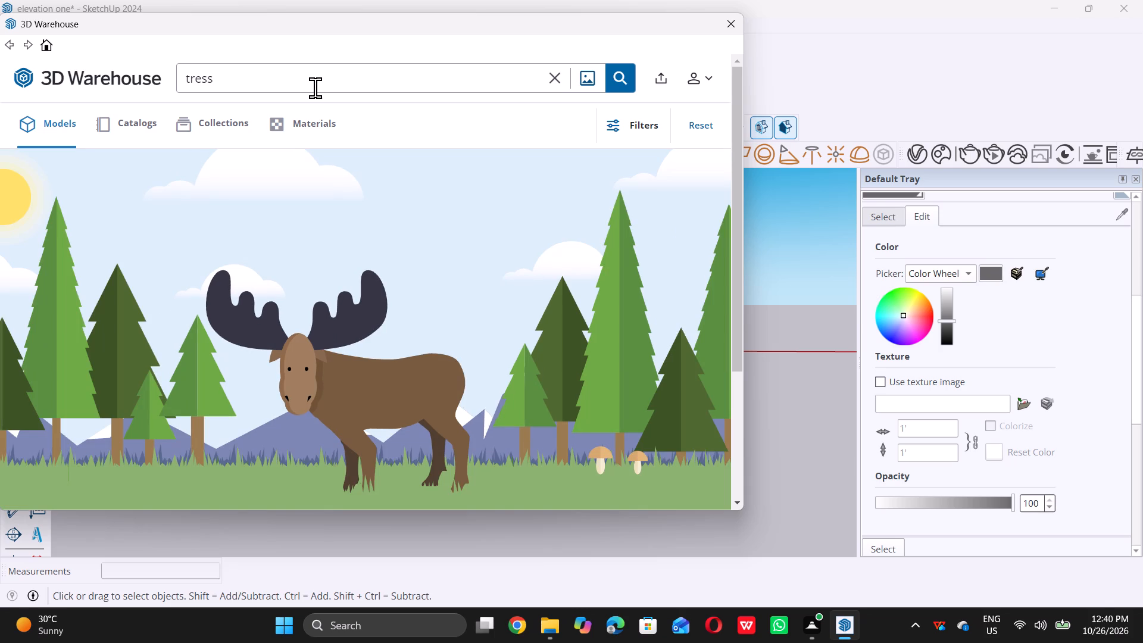
Browse the "tress" model results for a suitable tree.
scroll(320, 185, down, 6)
scroll(283, 286, up, 3)
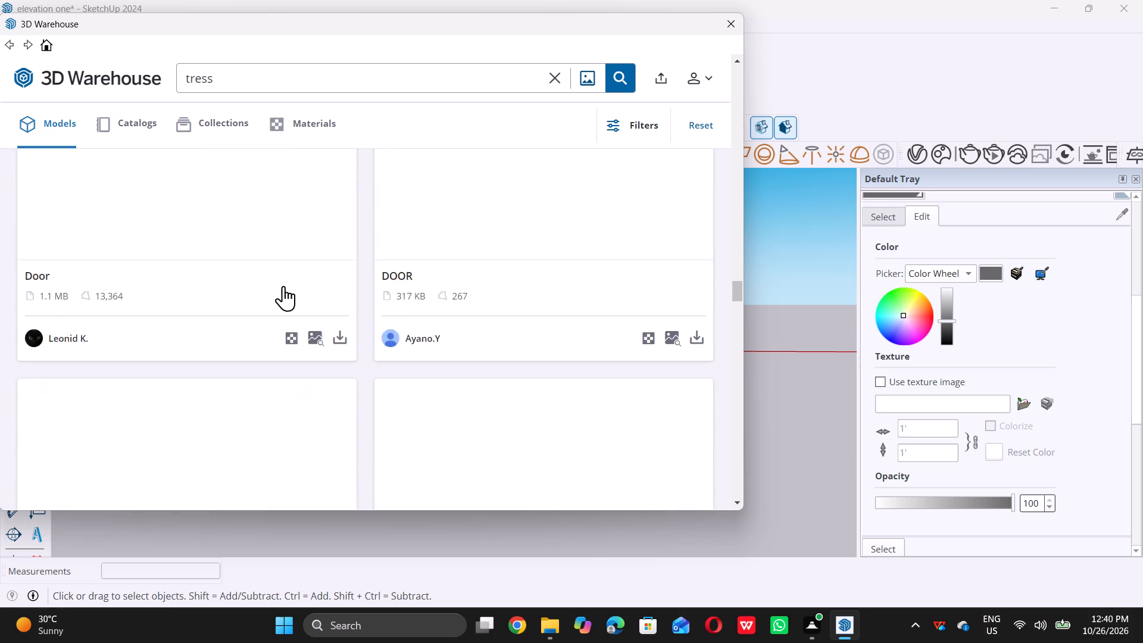
scroll(283, 286, up, 4)
scroll(335, 328, up, 2)
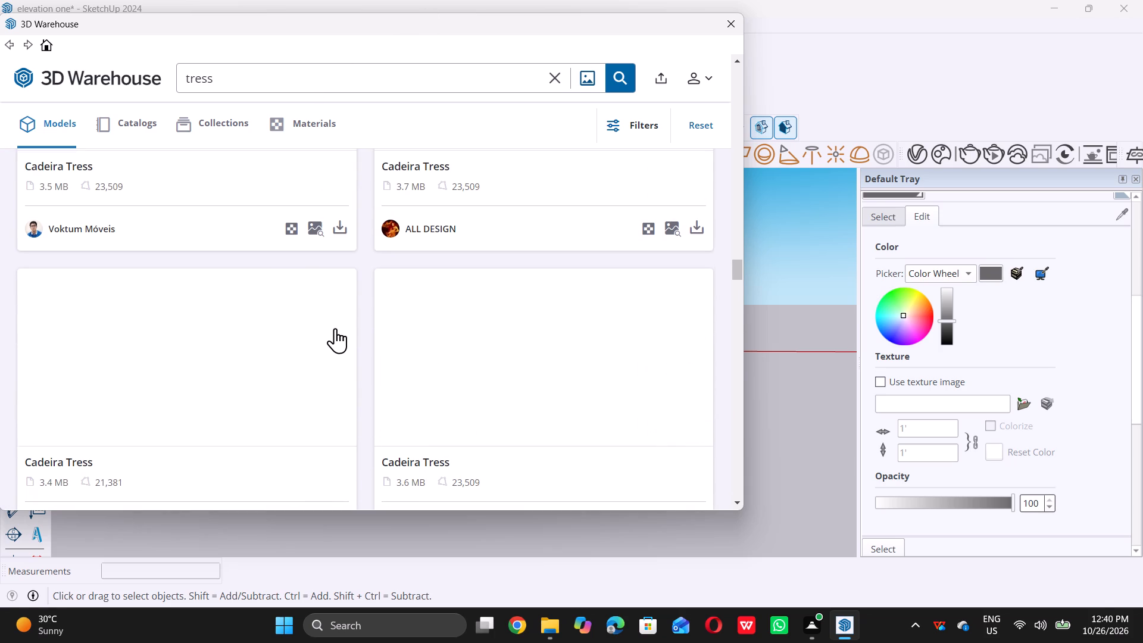
scroll(335, 328, up, 3)
scroll(336, 329, up, 20)
scroll(336, 329, up, 4)
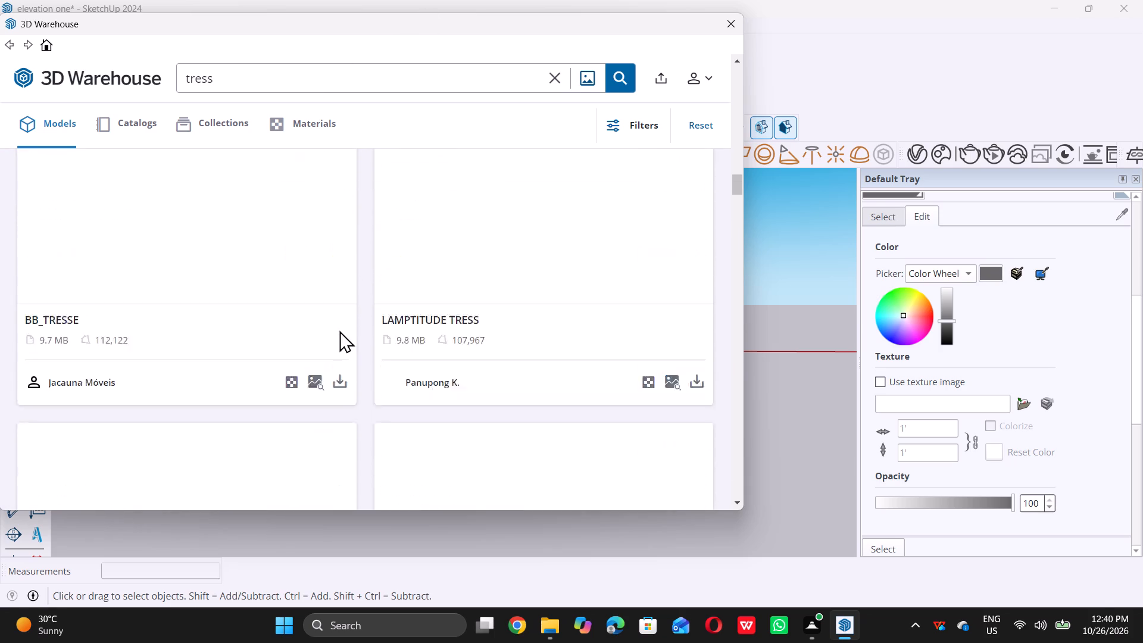
scroll(339, 330, up, 20)
scroll(339, 330, up, 17)
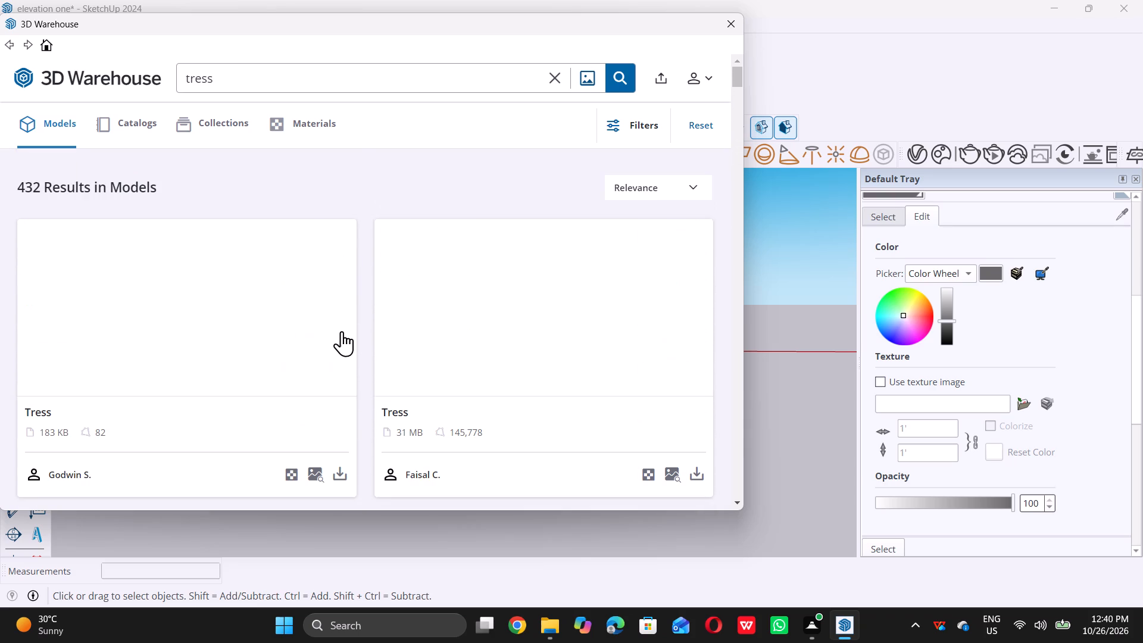
scroll(342, 331, up, 6)
scroll(414, 361, down, 6)
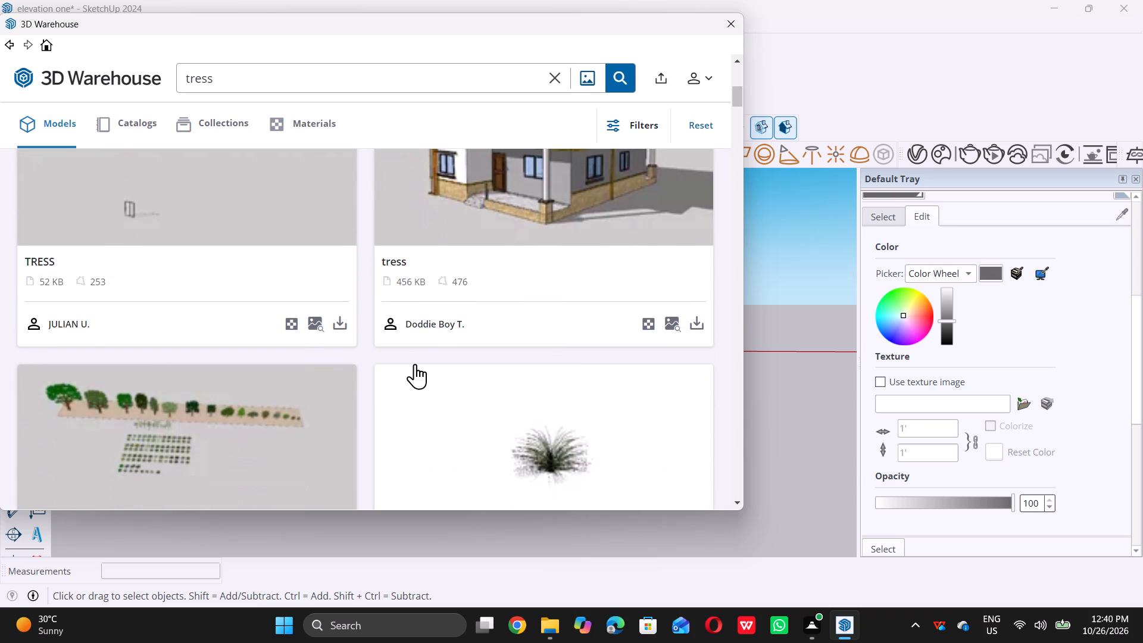
scroll(415, 364, down, 12)
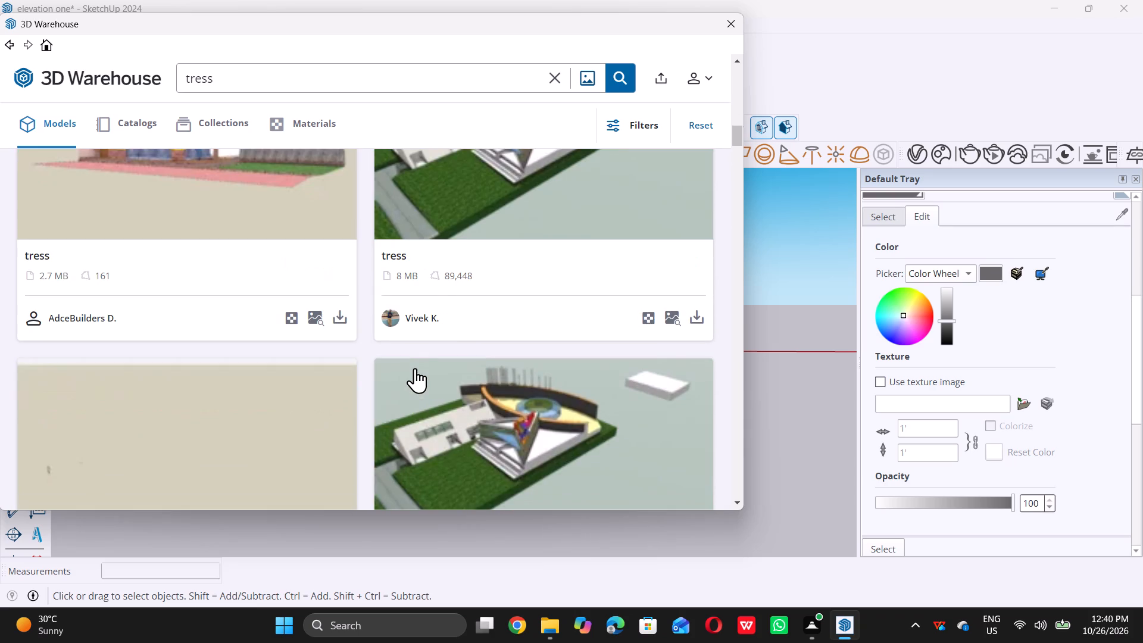
scroll(415, 368, down, 10)
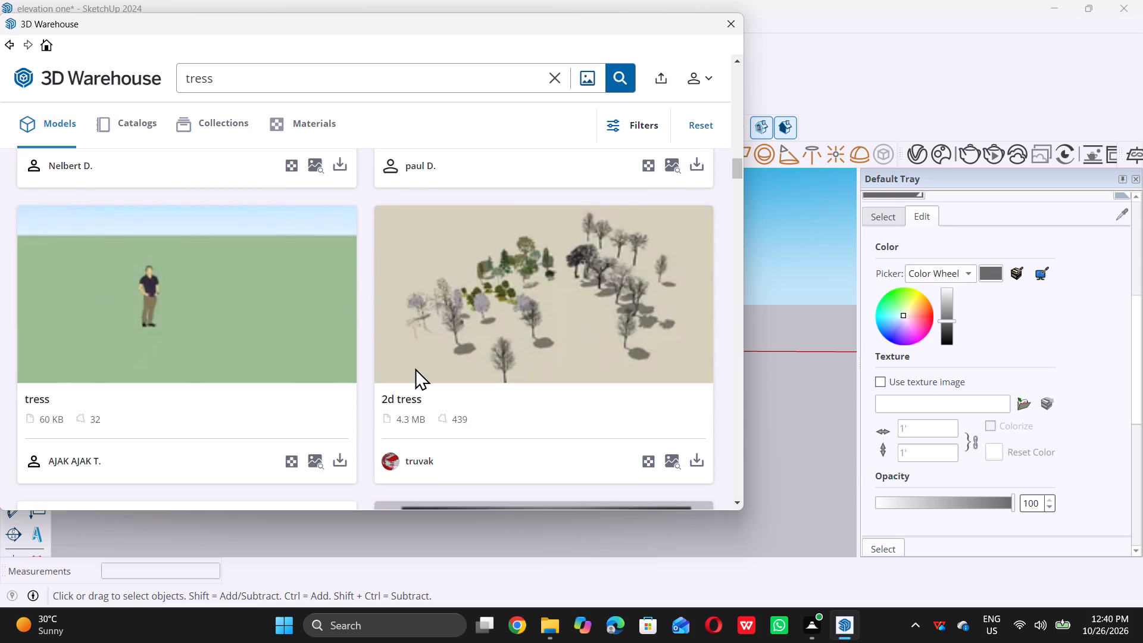
scroll(415, 368, down, 18)
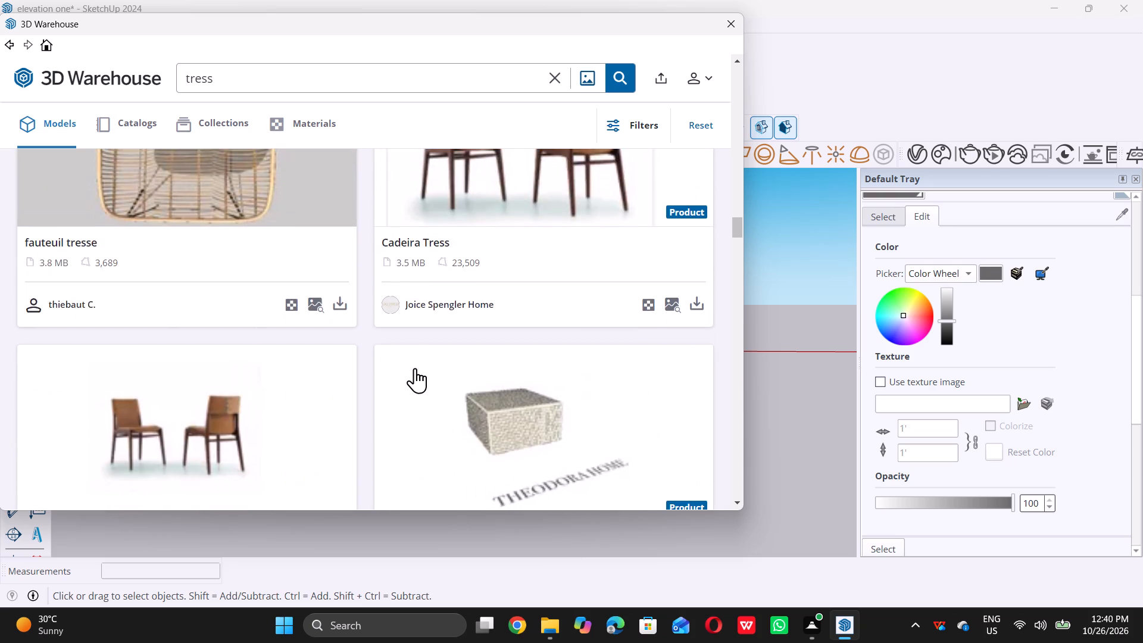
scroll(416, 370, down, 20)
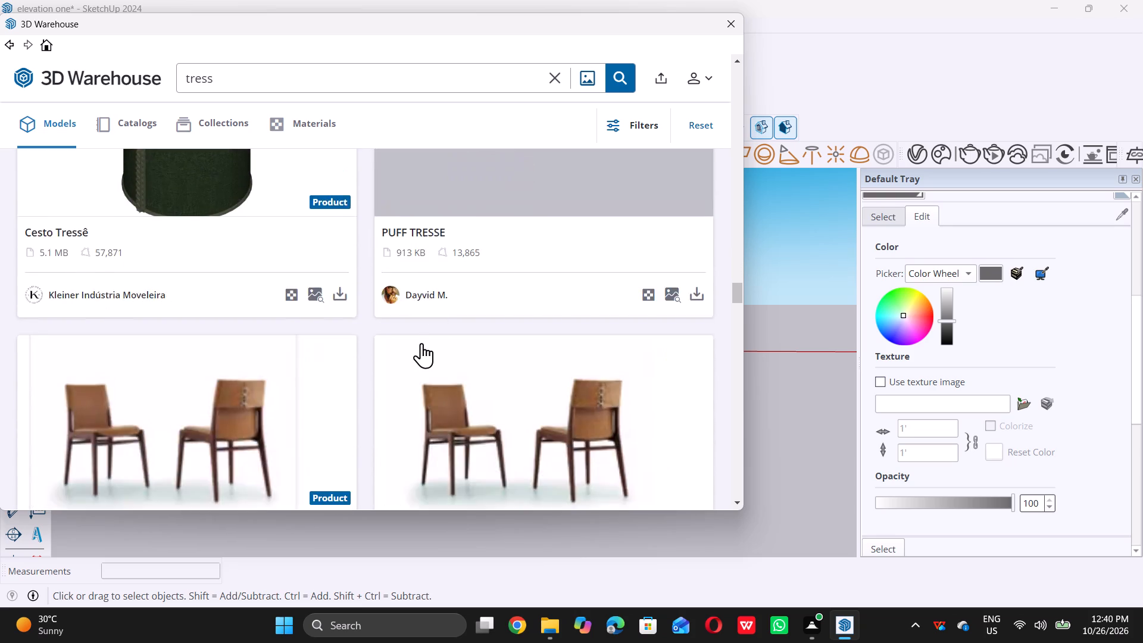
scroll(421, 345, down, 13)
scroll(417, 351, up, 5)
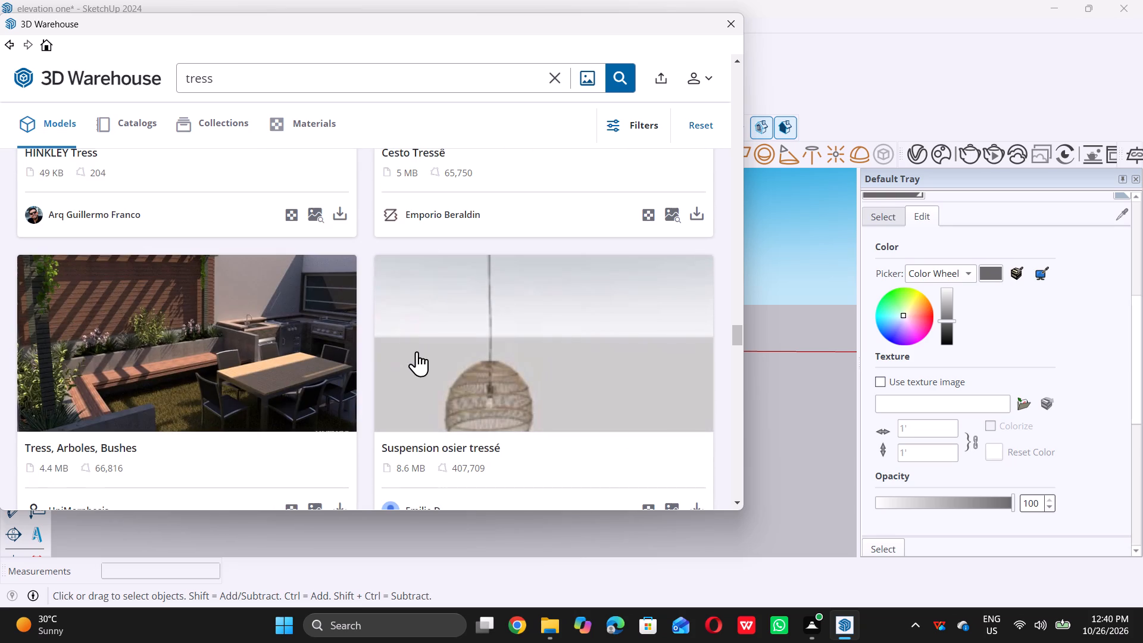
scroll(417, 351, up, 2)
scroll(417, 353, down, 12)
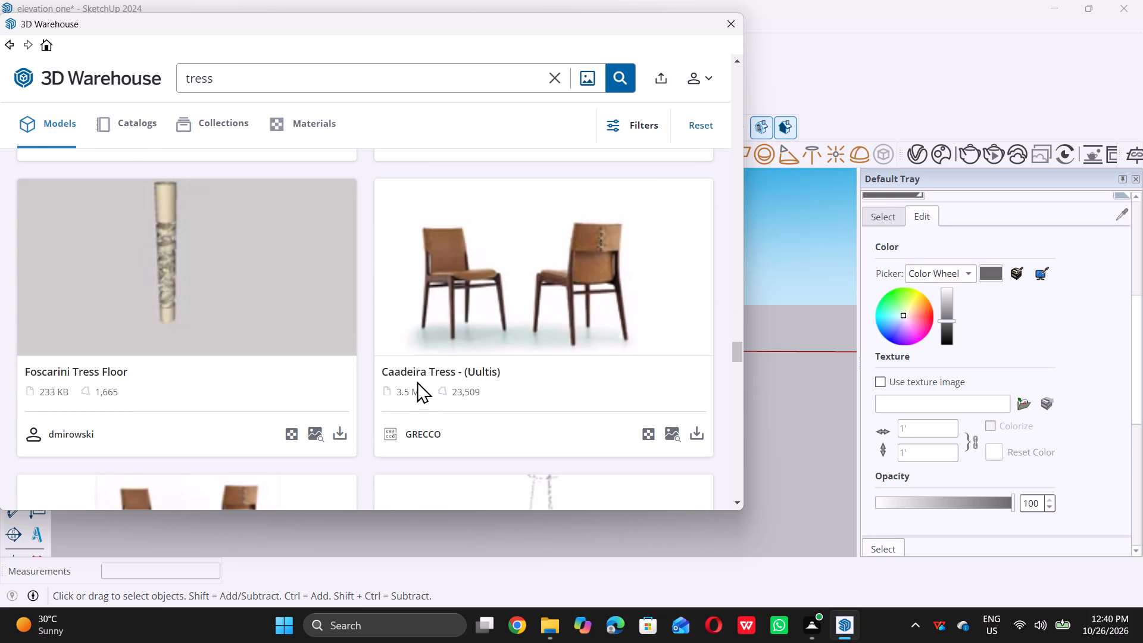
scroll(414, 394, down, 13)
scroll(413, 439, down, 20)
scroll(408, 444, up, 3)
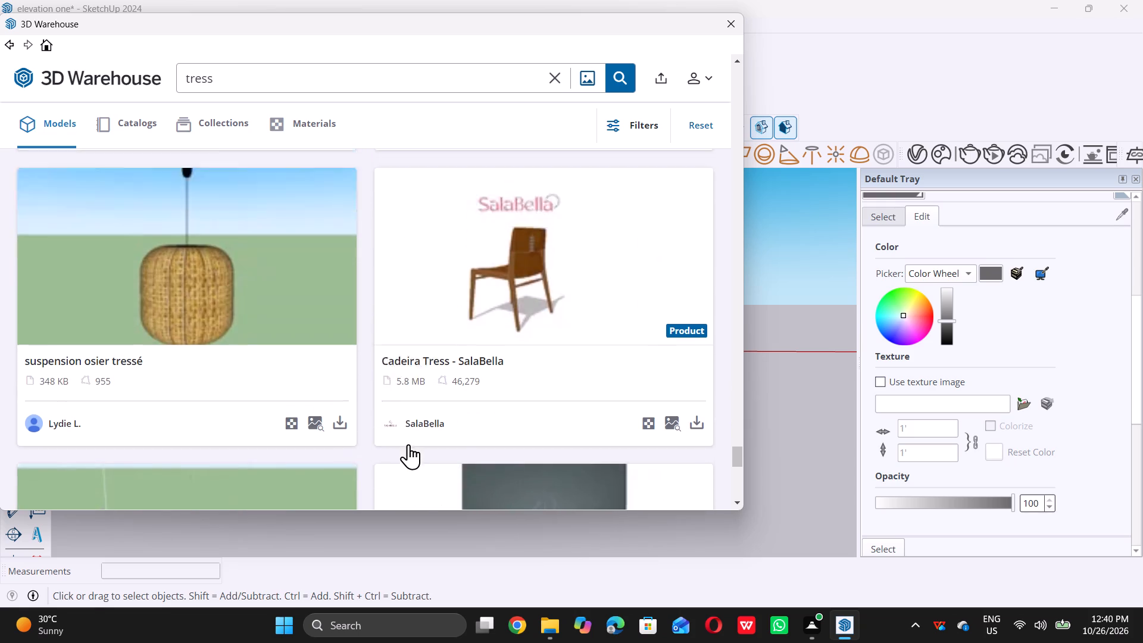
Replace the 3D Warehouse search term and search the models for "plants".
click(278, 79)
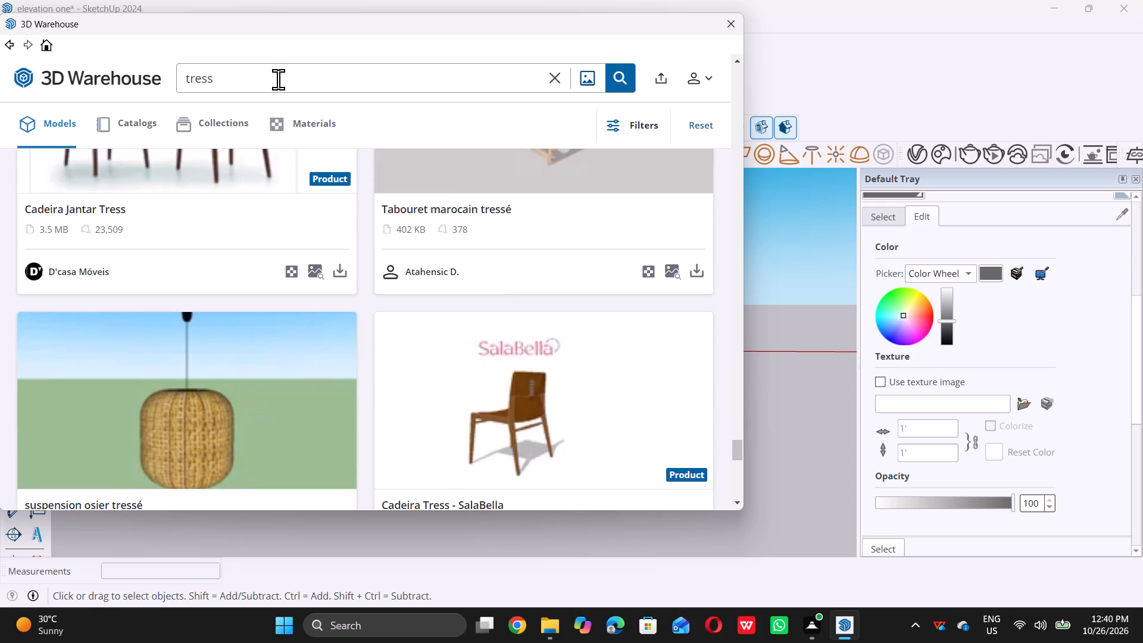
key(BackSpace)
key(BackSpace)
key(BackSpace)
key(BackSpace)
key(BackSpace)
key(BackSpace)
key(BackSpace)
text(tree)
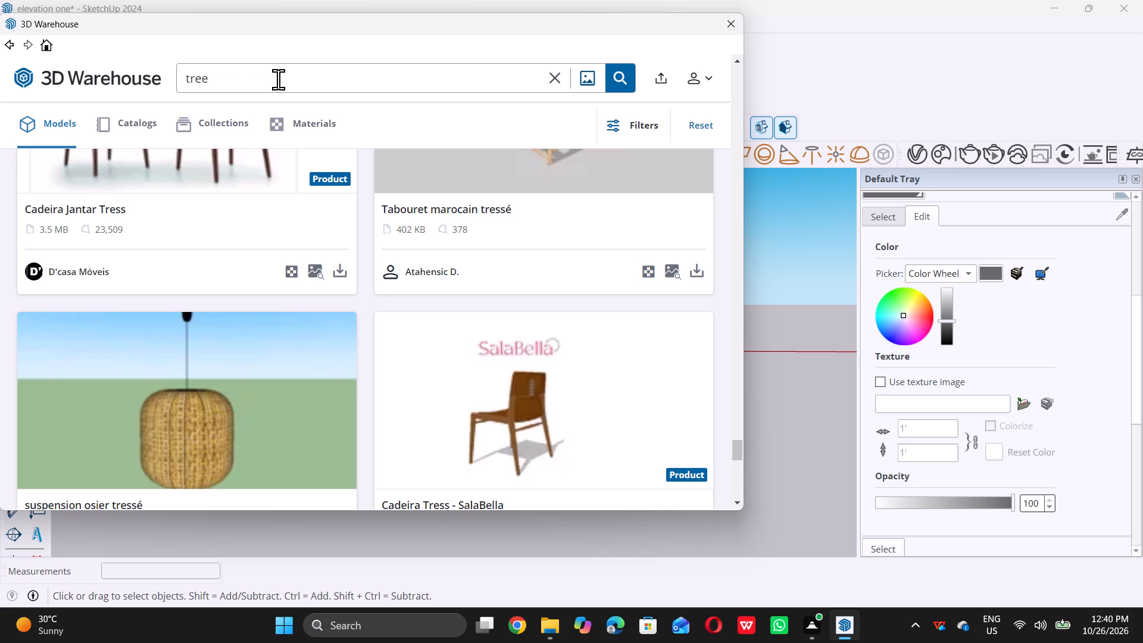
key(BackSpace)
key(BackSpace)
key(BackSpace)
key(BackSpace)
text(pla)
text(nts)
key(Return)
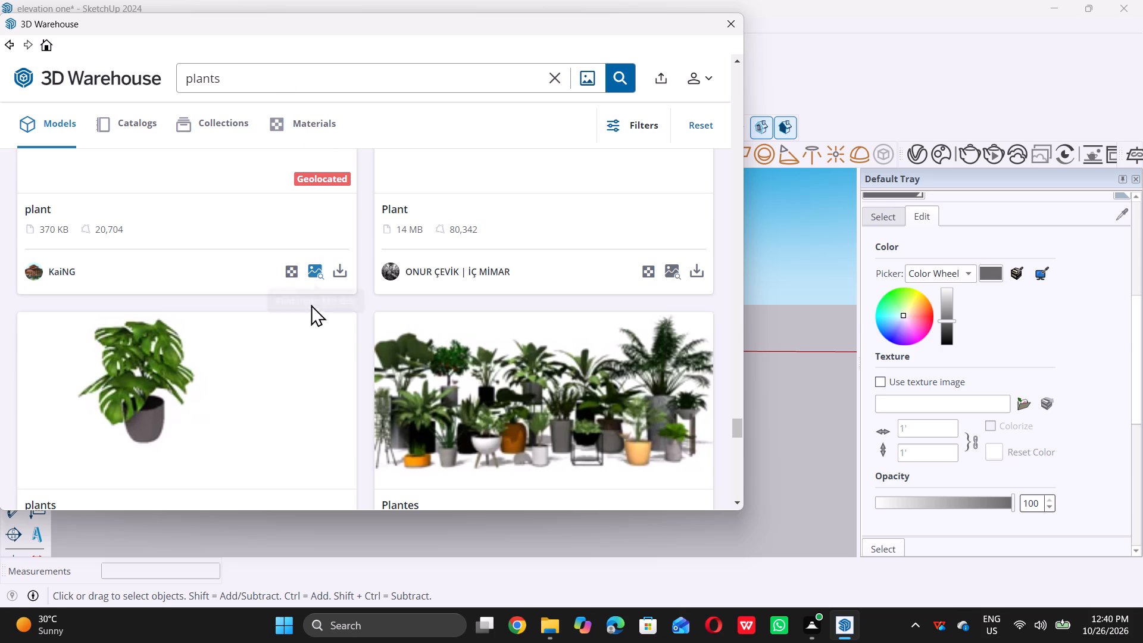
Browse the "plants" model results for greenery that suits the building elevation.
scroll(330, 327, up, 6)
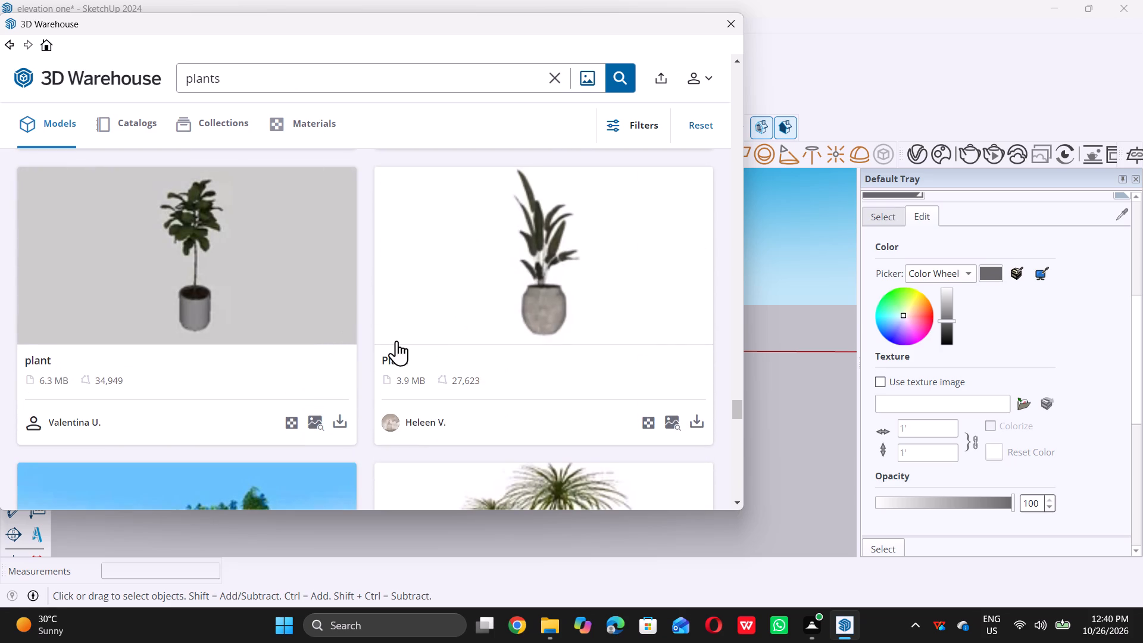
scroll(396, 341, up, 16)
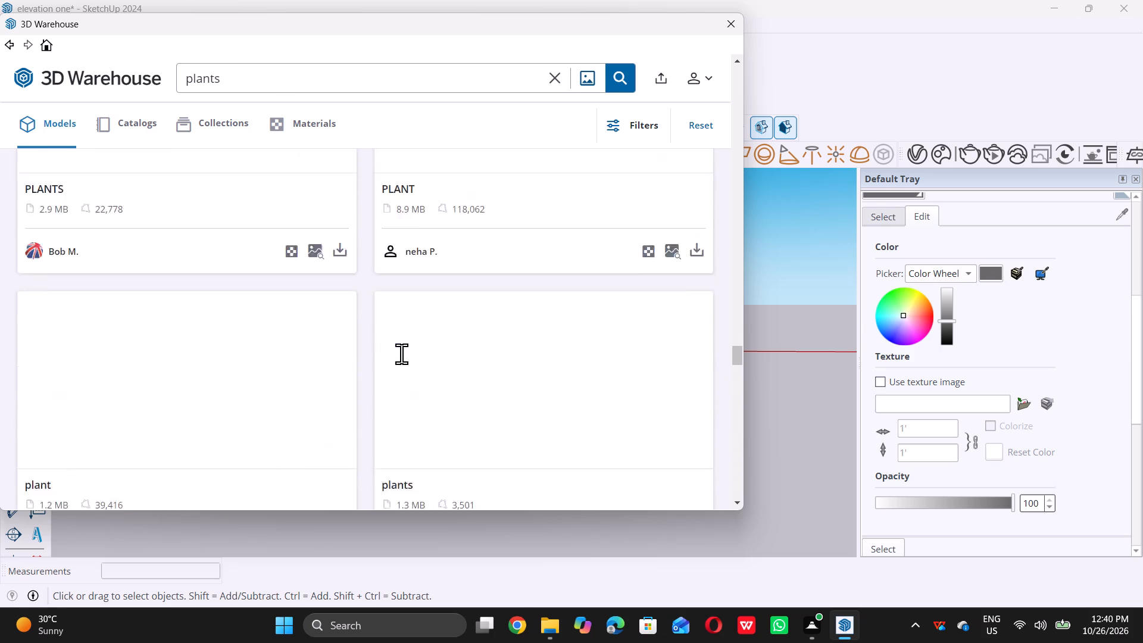
scroll(401, 354, up, 10)
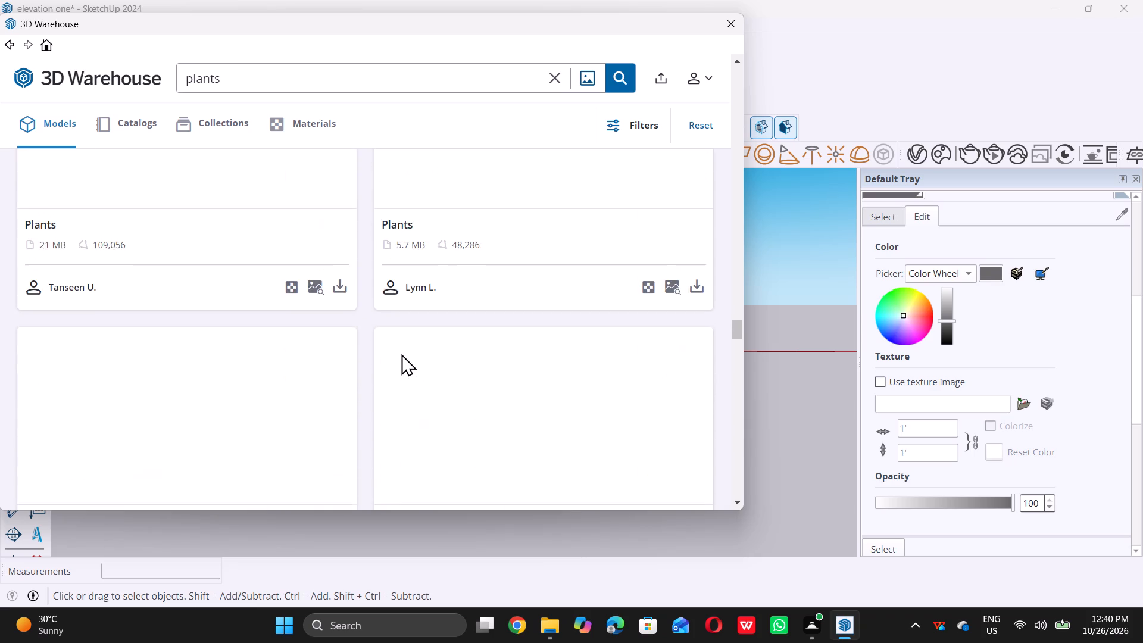
scroll(401, 354, down, 7)
scroll(401, 357, up, 7)
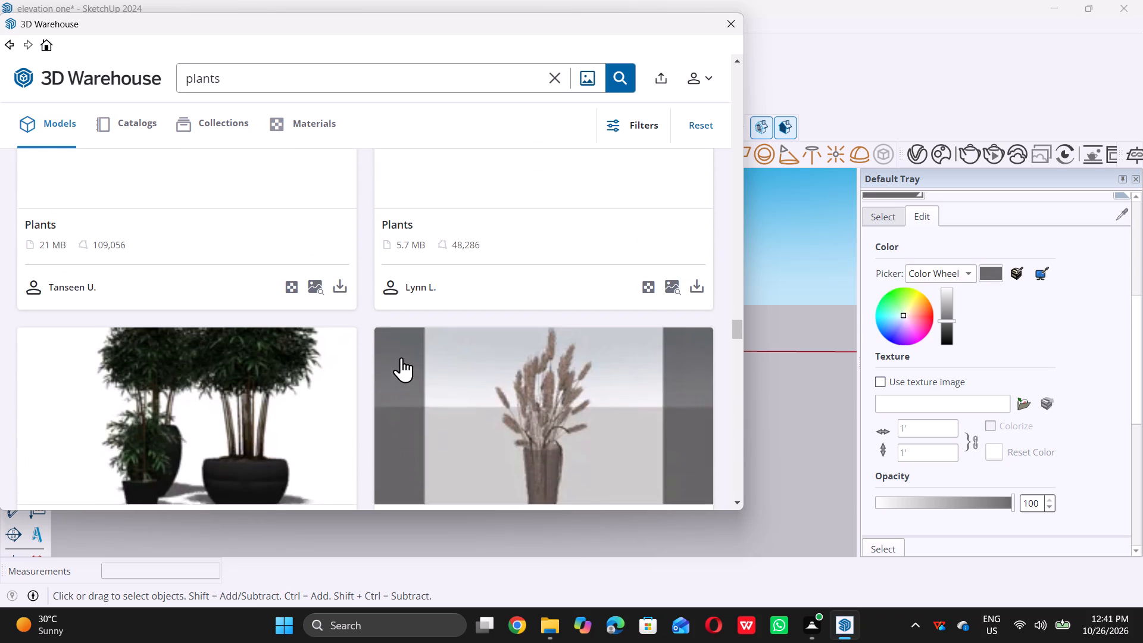
scroll(401, 357, up, 1)
scroll(401, 357, down, 8)
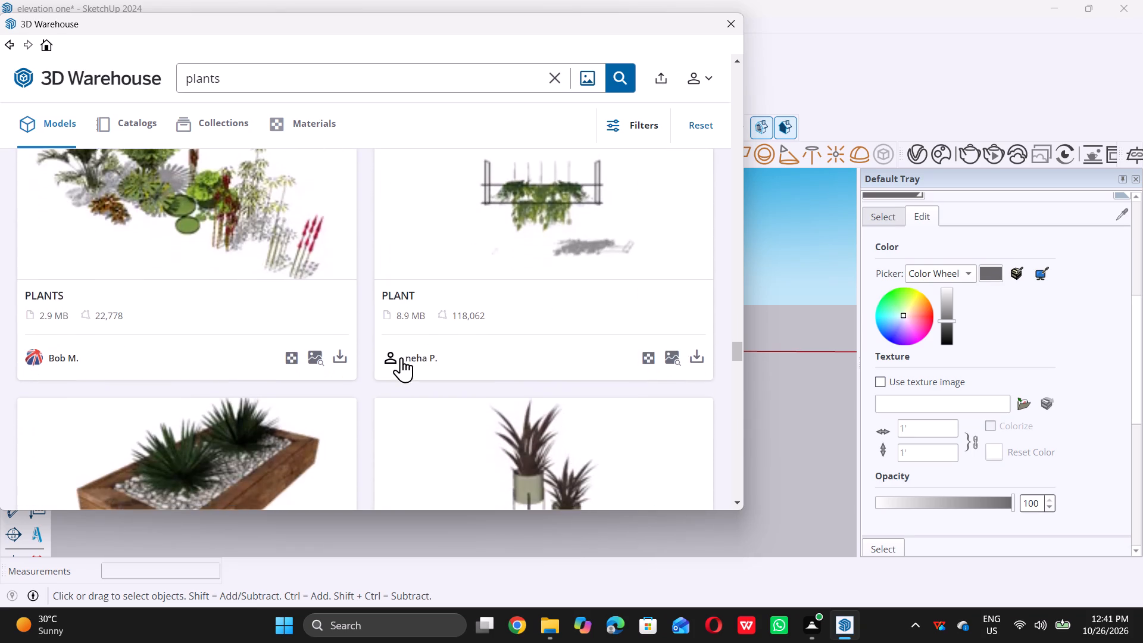
scroll(401, 357, down, 3)
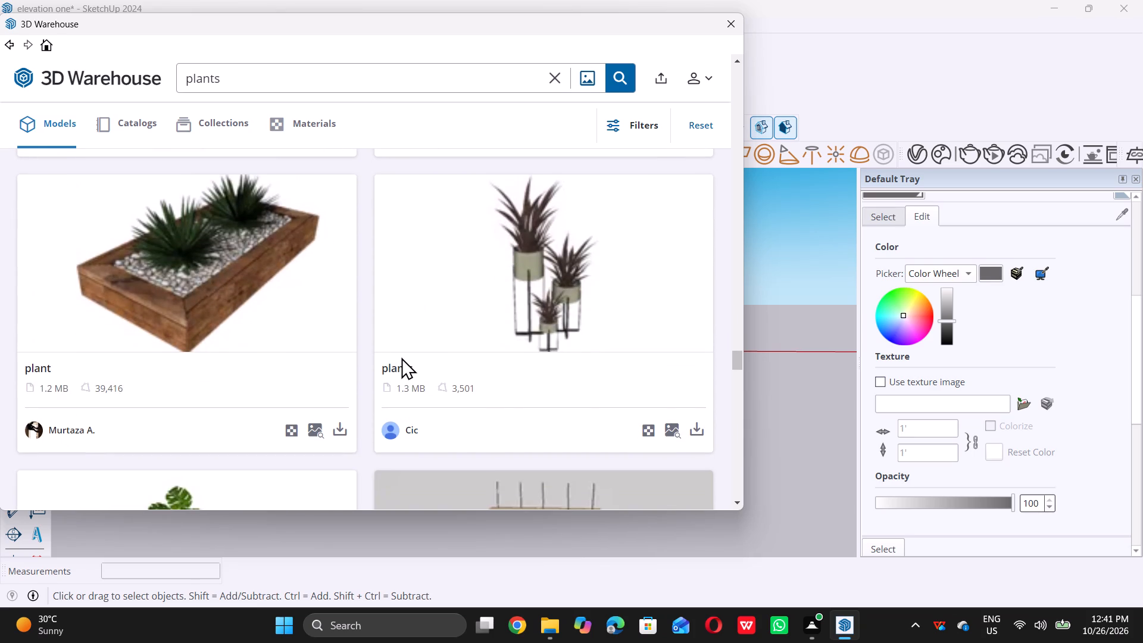
scroll(396, 360, down, 6)
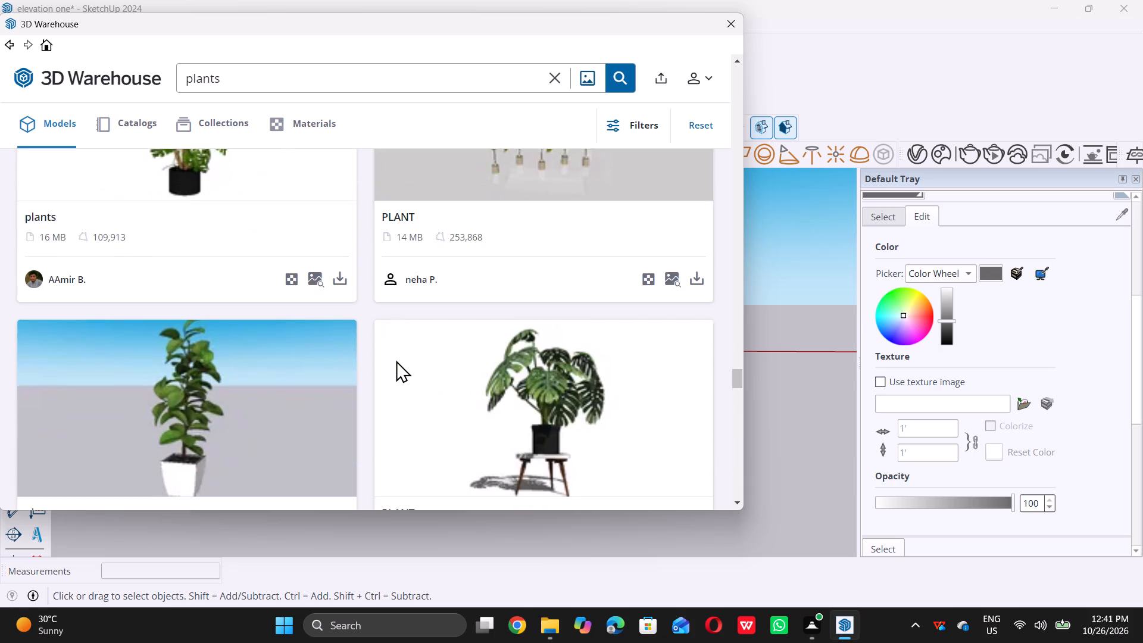
scroll(395, 358, down, 11)
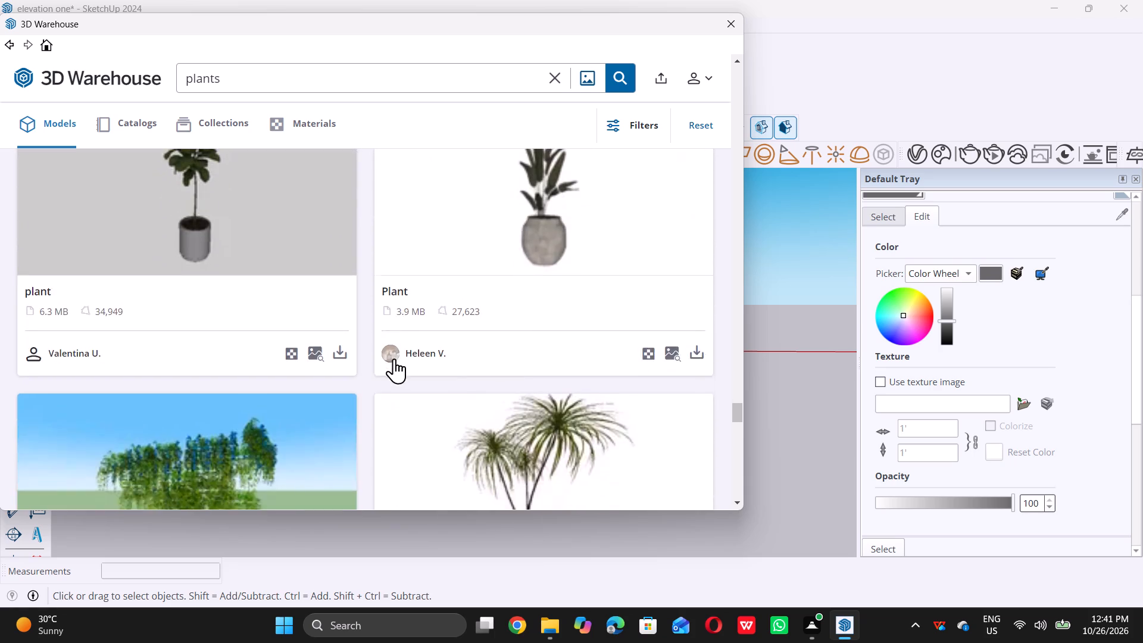
scroll(394, 358, up, 5)
scroll(392, 360, down, 3)
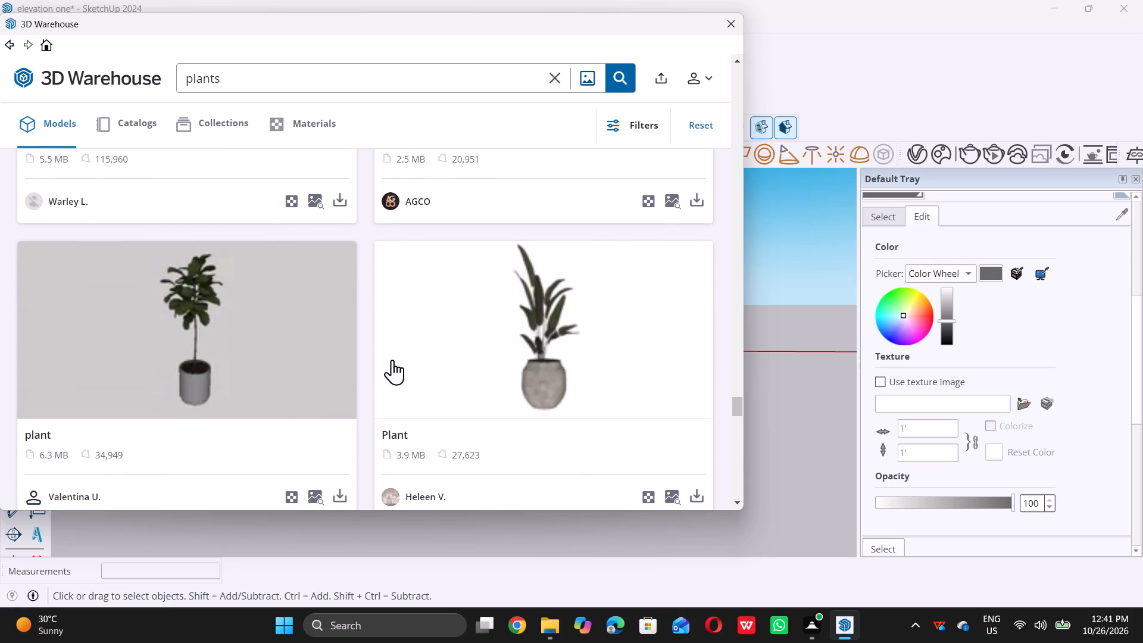
scroll(392, 360, up, 3)
scroll(392, 360, down, 9)
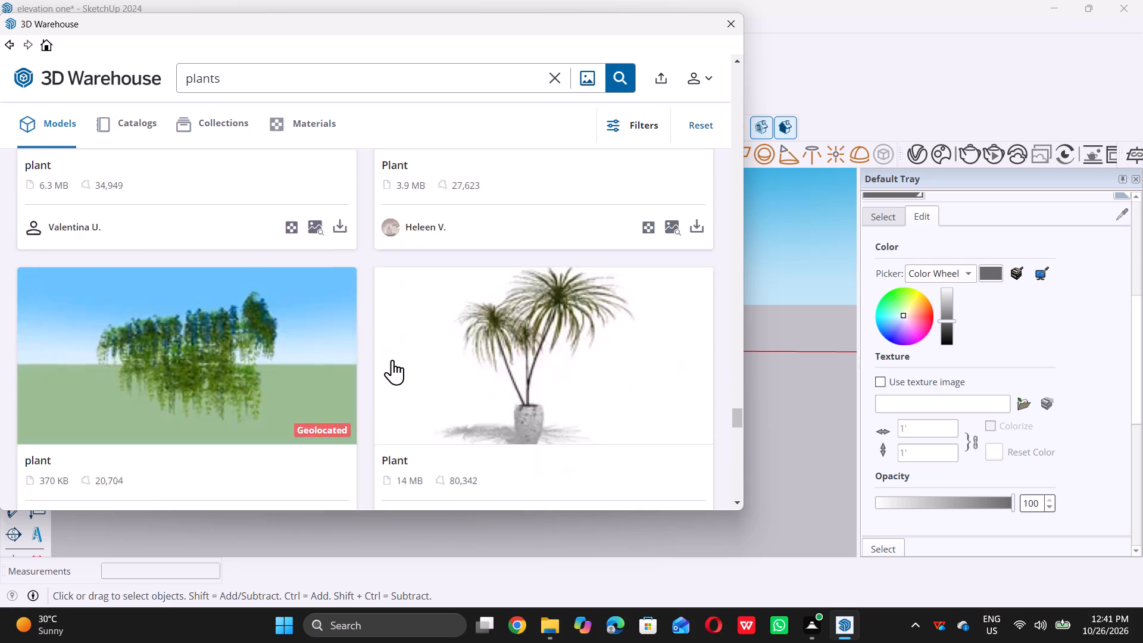
scroll(394, 360, down, 3)
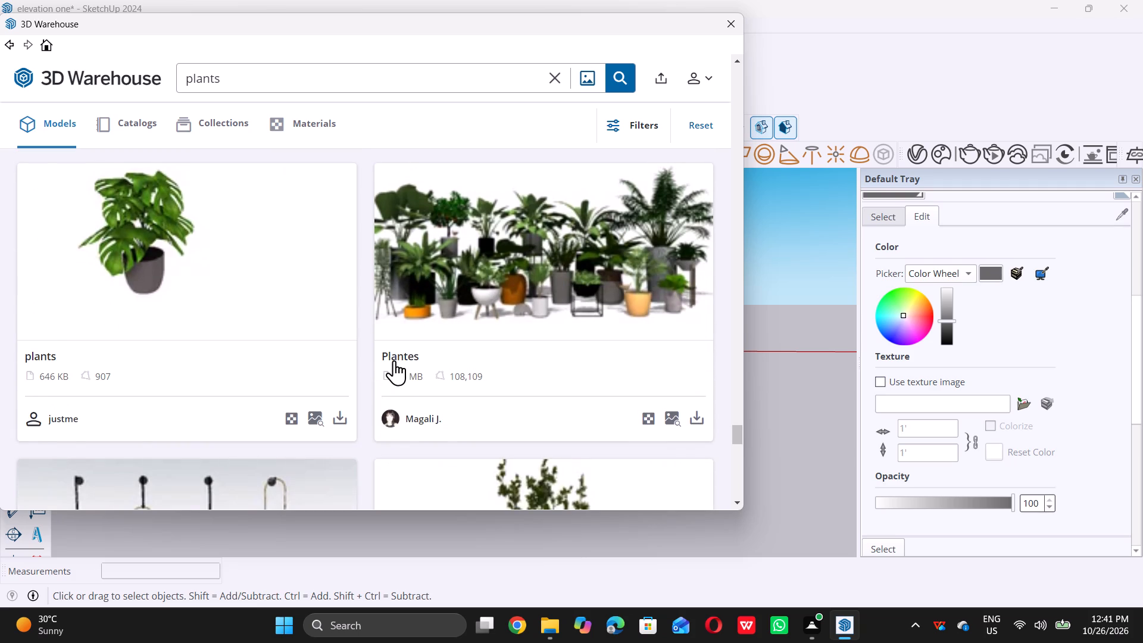
scroll(394, 360, down, 4)
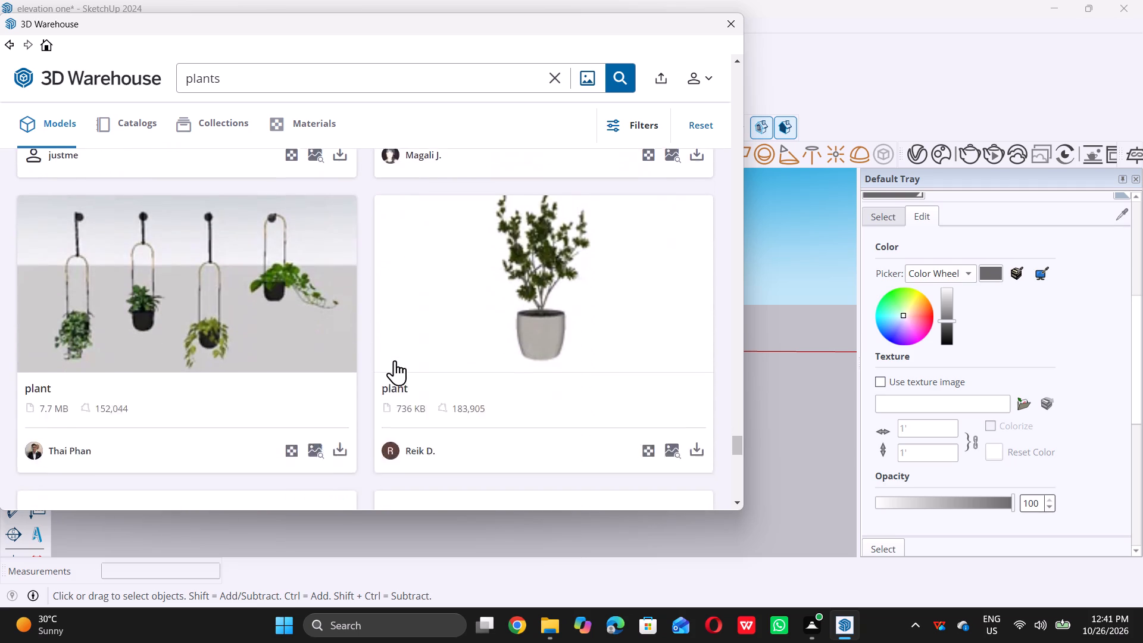
scroll(395, 360, down, 4)
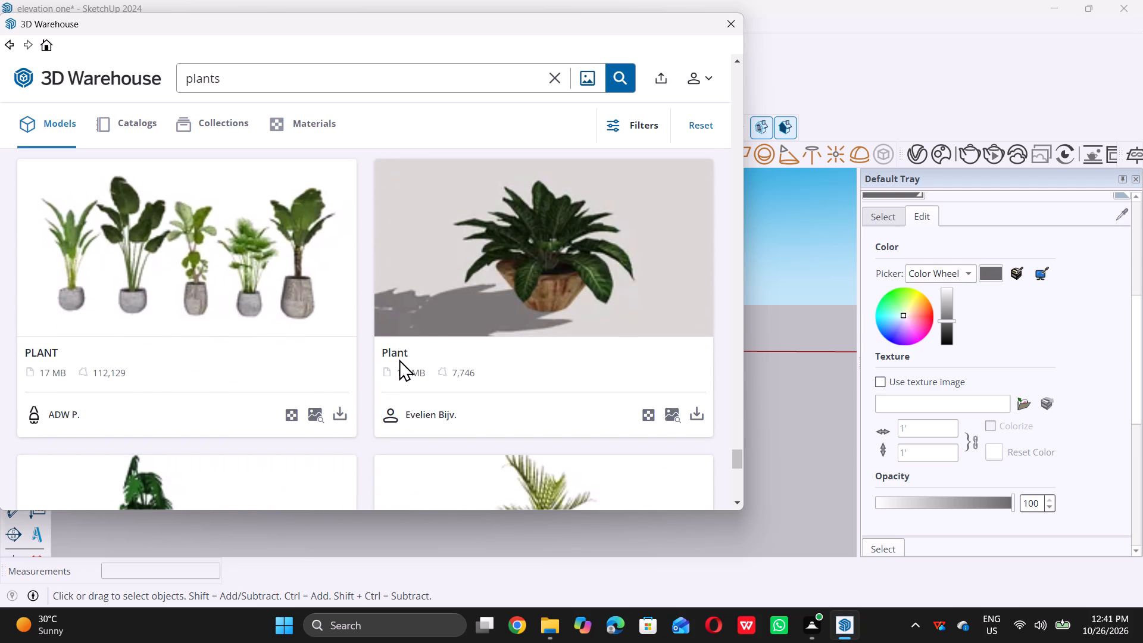
scroll(399, 359, down, 1)
scroll(399, 359, up, 1)
scroll(400, 359, down, 13)
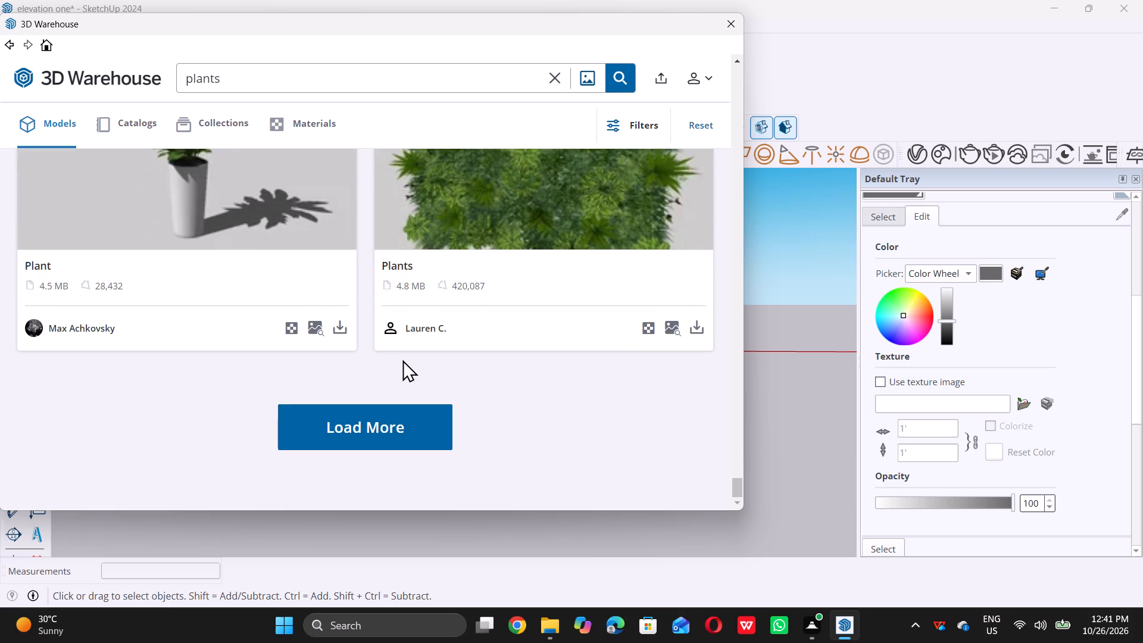
scroll(402, 360, up, 16)
scroll(403, 360, up, 5)
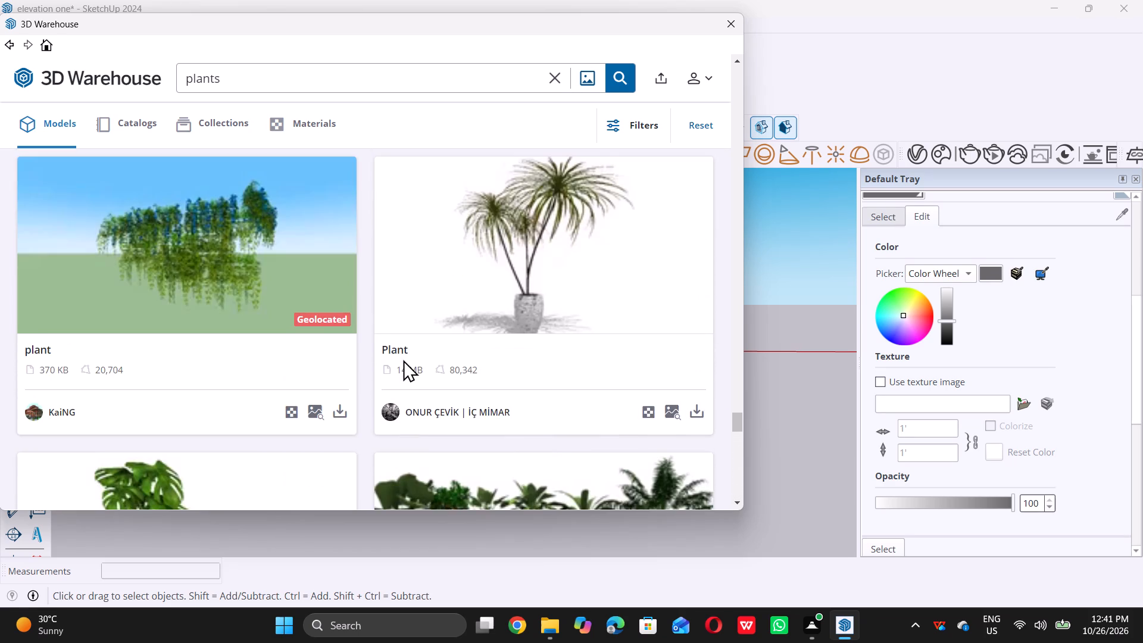
scroll(403, 360, up, 15)
scroll(403, 360, up, 14)
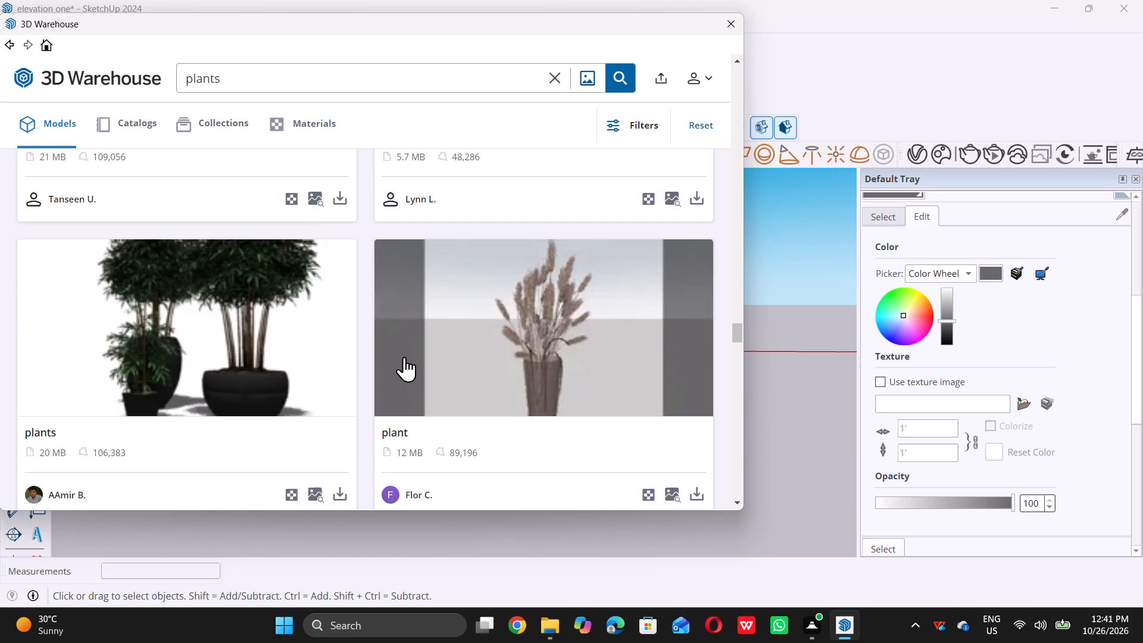
scroll(404, 357, up, 17)
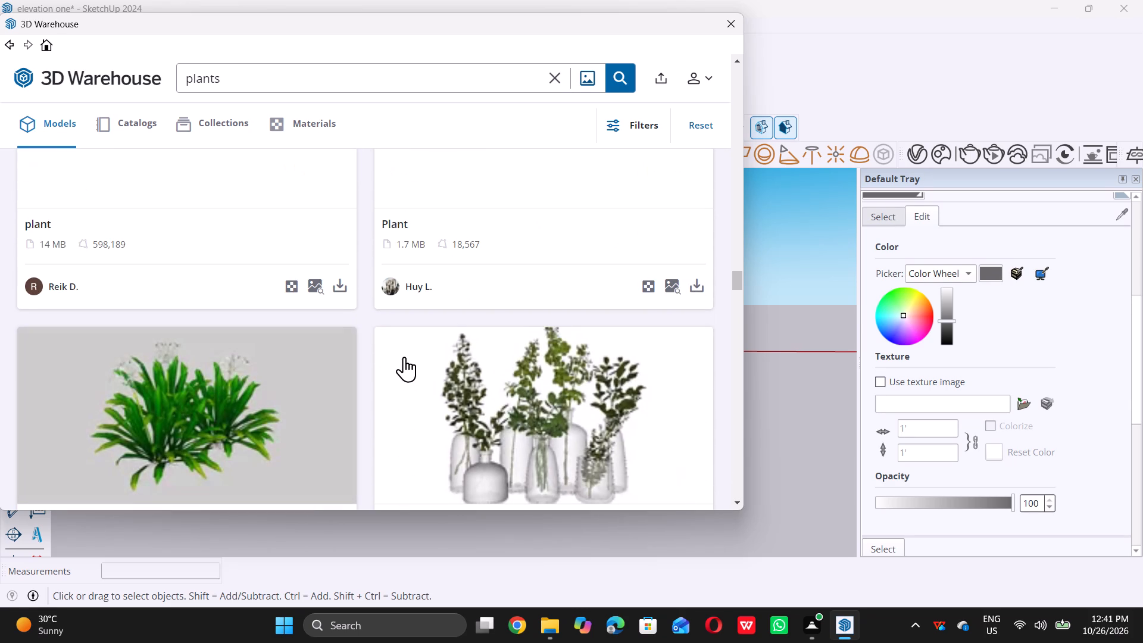
scroll(405, 356, up, 6)
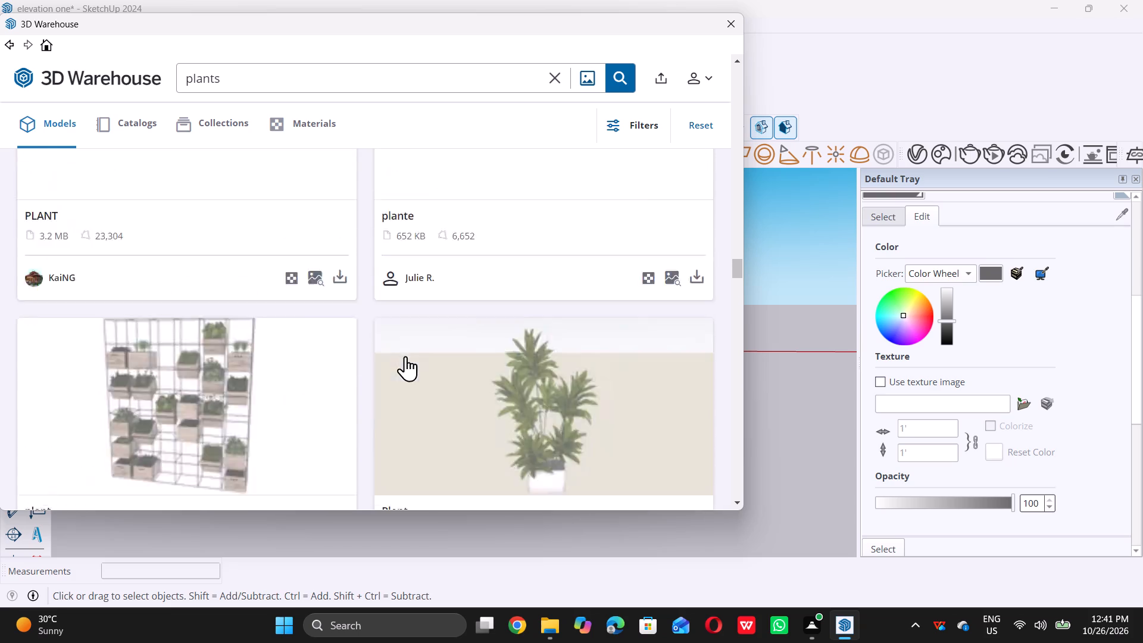
scroll(405, 356, down, 4)
scroll(407, 356, up, 14)
scroll(407, 356, up, 7)
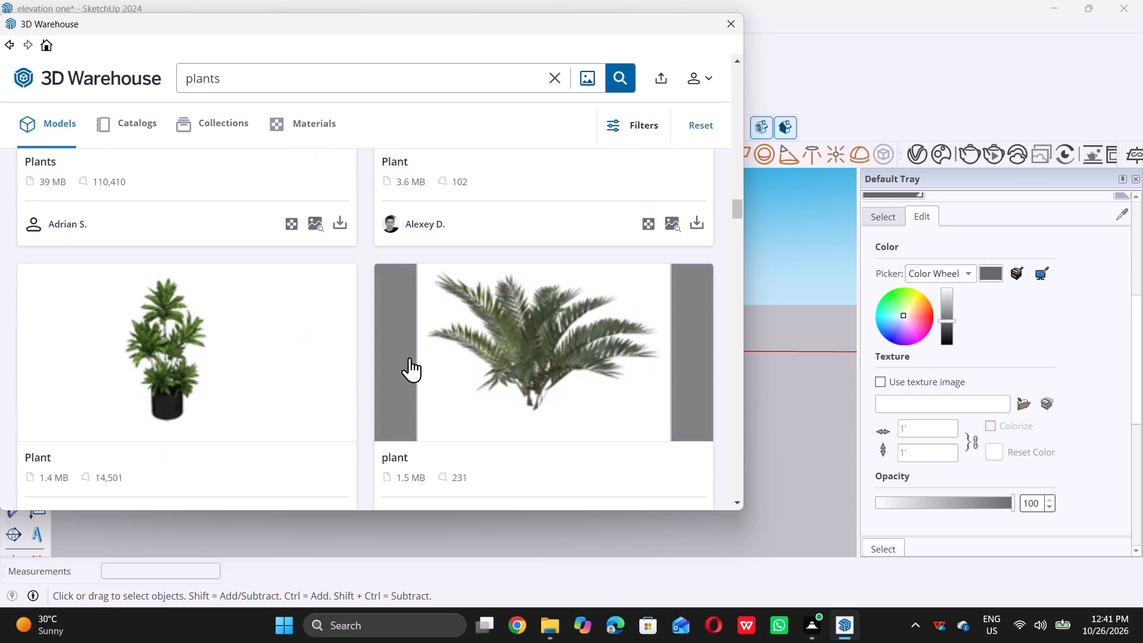
scroll(410, 357, up, 14)
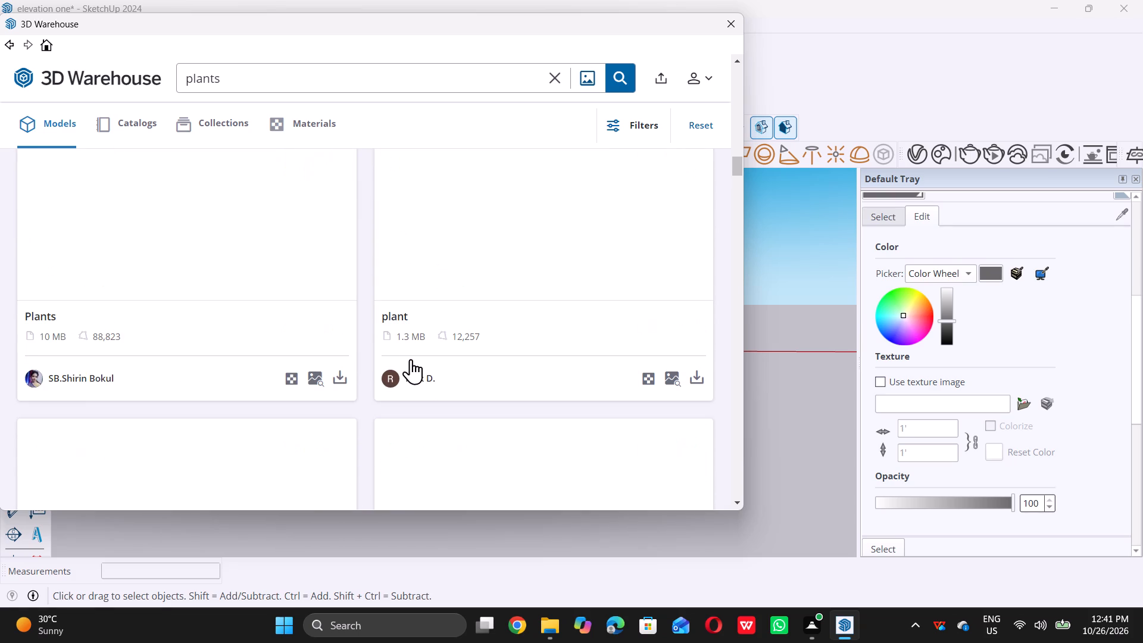
scroll(413, 361, up, 7)
scroll(413, 364, down, 1)
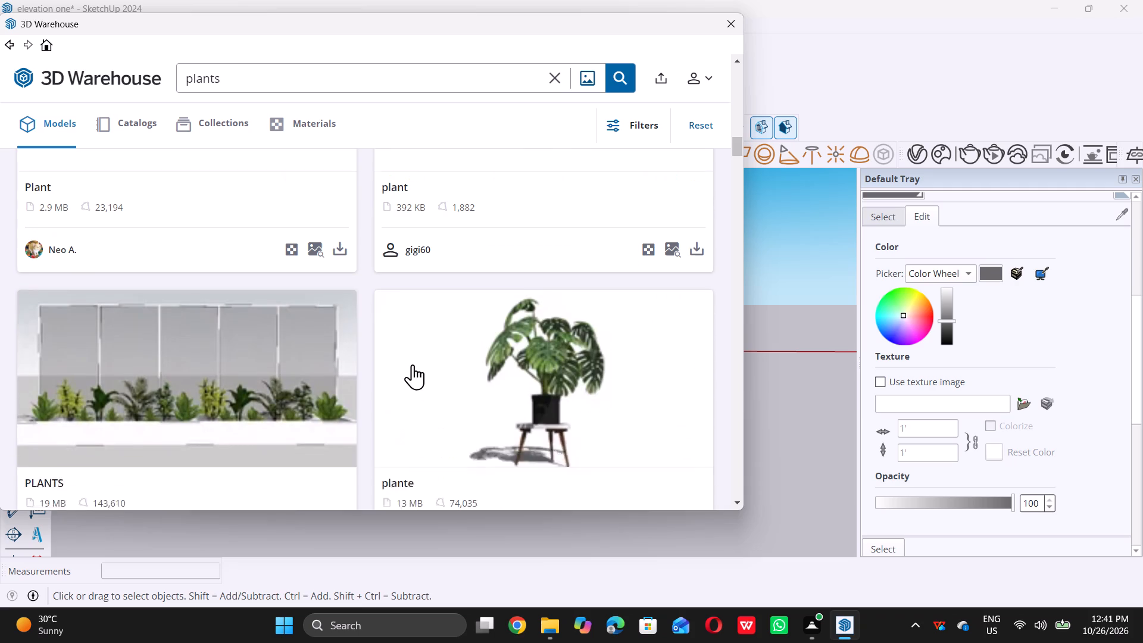
scroll(413, 364, down, 1)
scroll(413, 364, up, 3)
scroll(410, 366, down, 3)
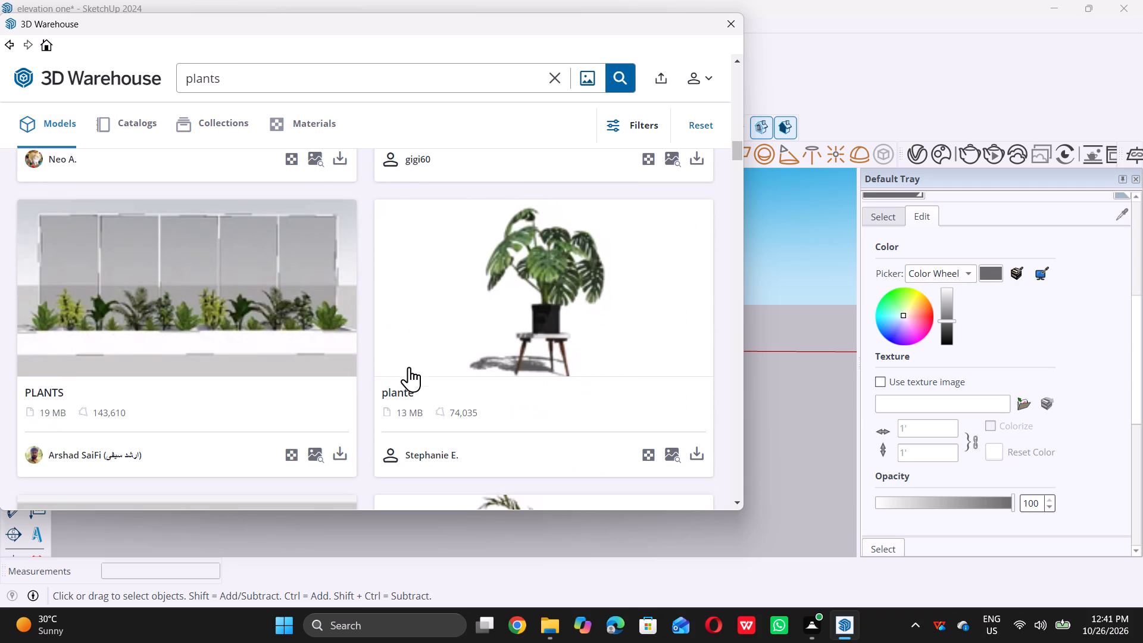
scroll(409, 367, down, 1)
scroll(409, 367, up, 1)
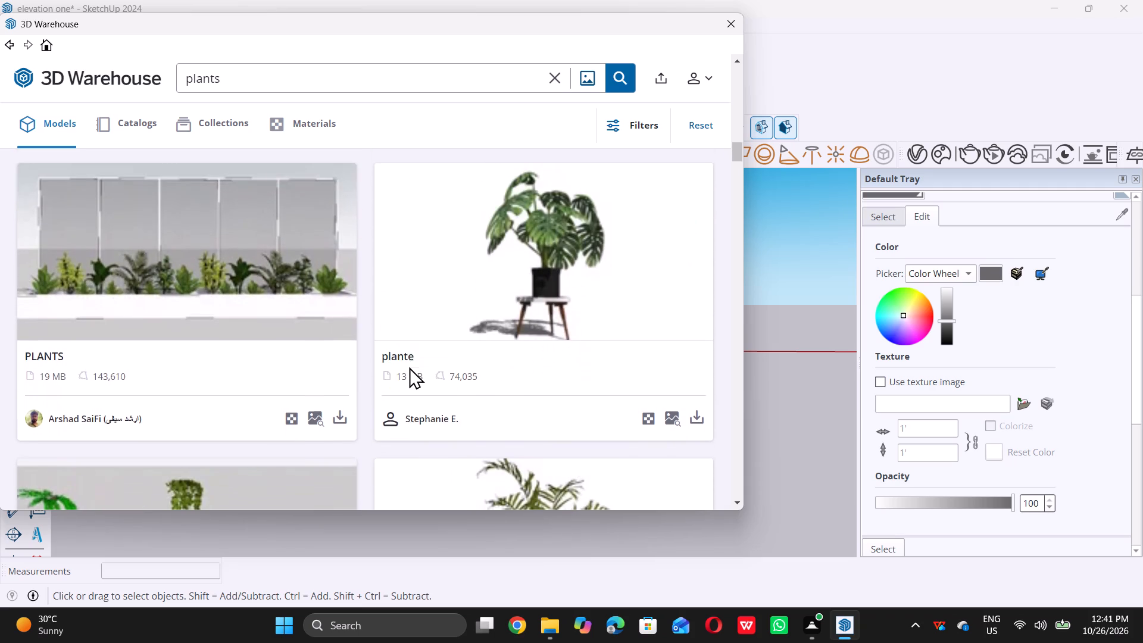
scroll(409, 367, up, 10)
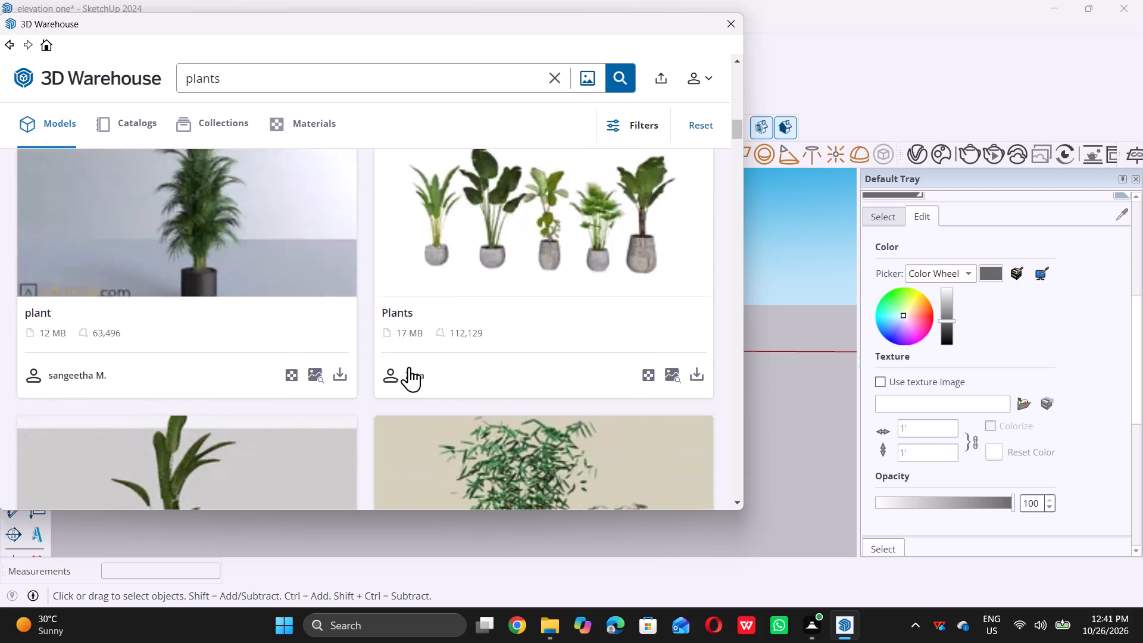
scroll(409, 367, up, 2)
scroll(408, 369, down, 4)
scroll(408, 369, up, 4)
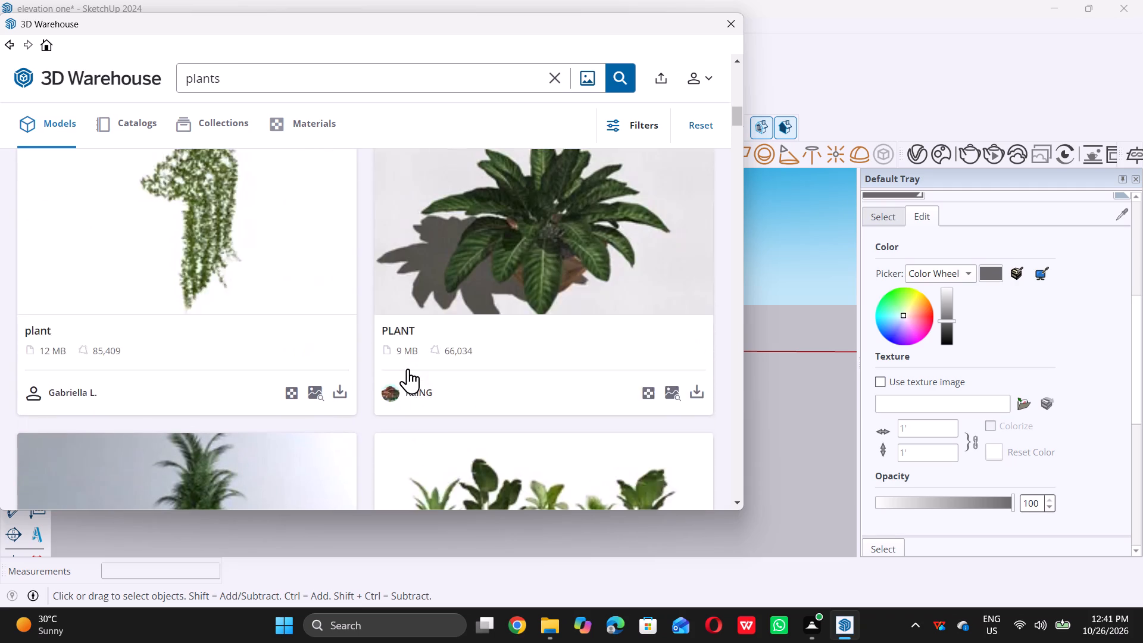
scroll(408, 369, up, 2)
scroll(407, 371, down, 7)
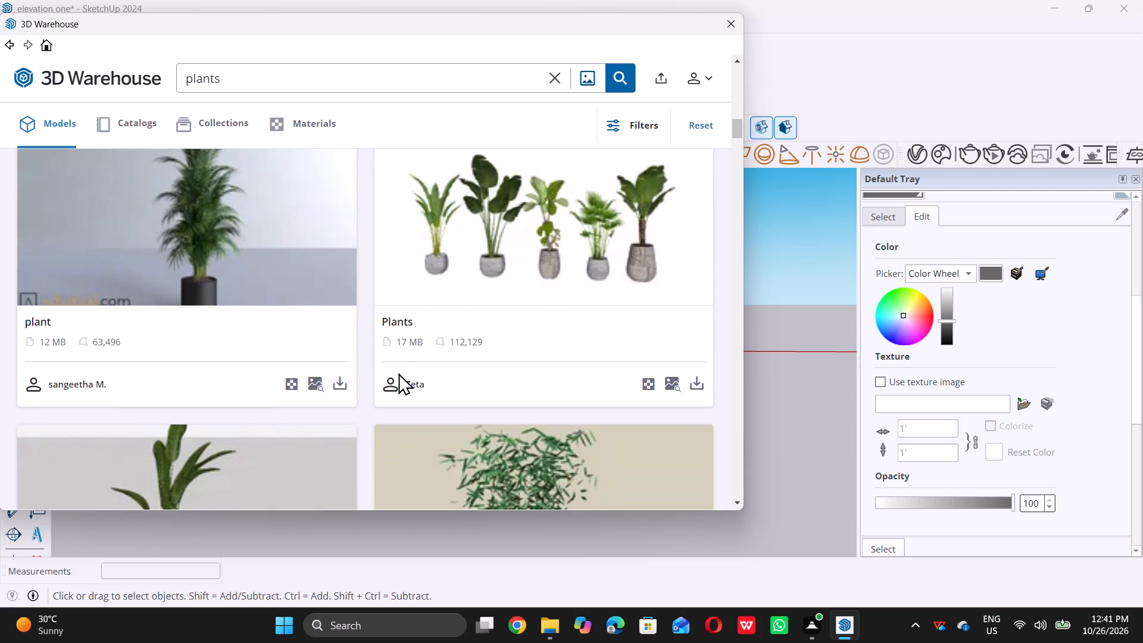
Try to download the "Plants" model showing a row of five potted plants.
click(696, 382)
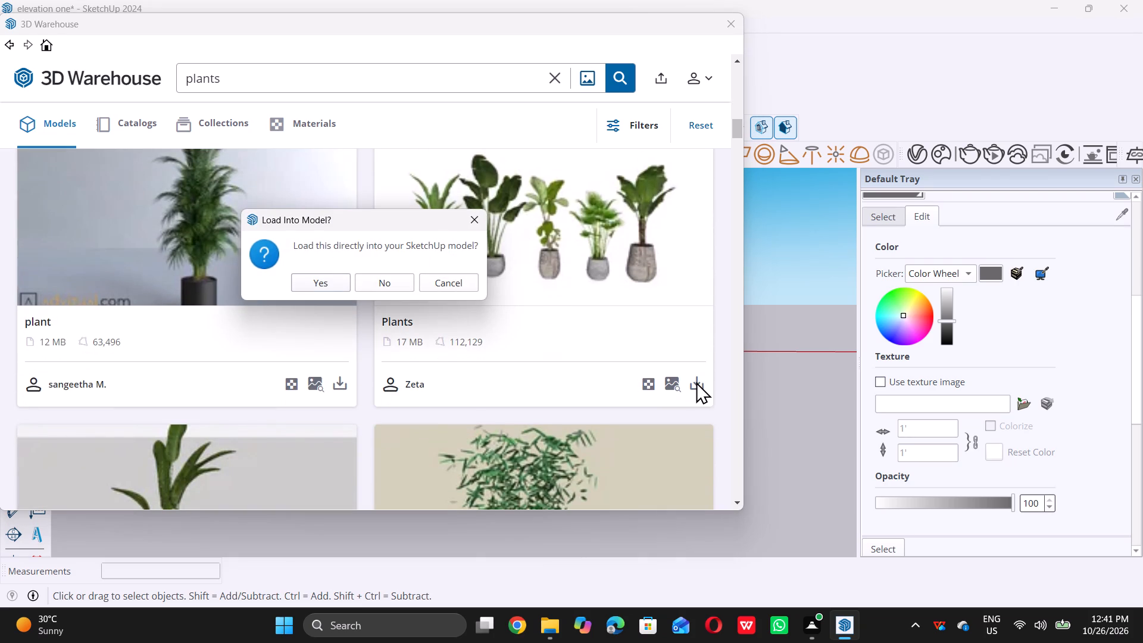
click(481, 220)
Find the "plant" model showing a dark and a white rectangular planter box, and download it to a file.
scroll(475, 296, up, 2)
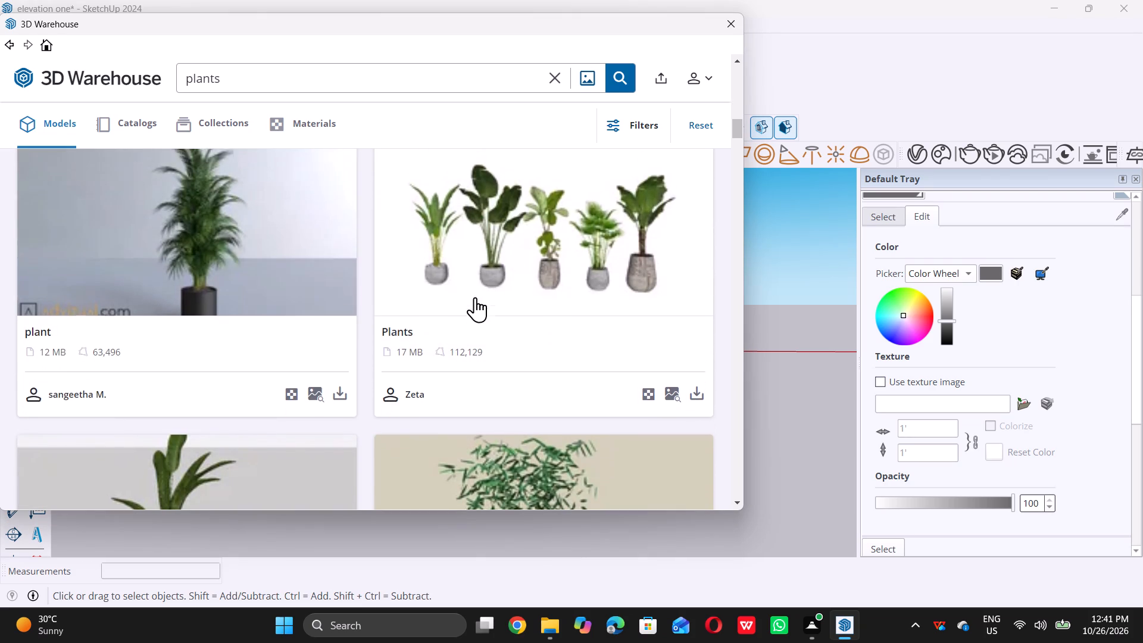
scroll(475, 297, up, 6)
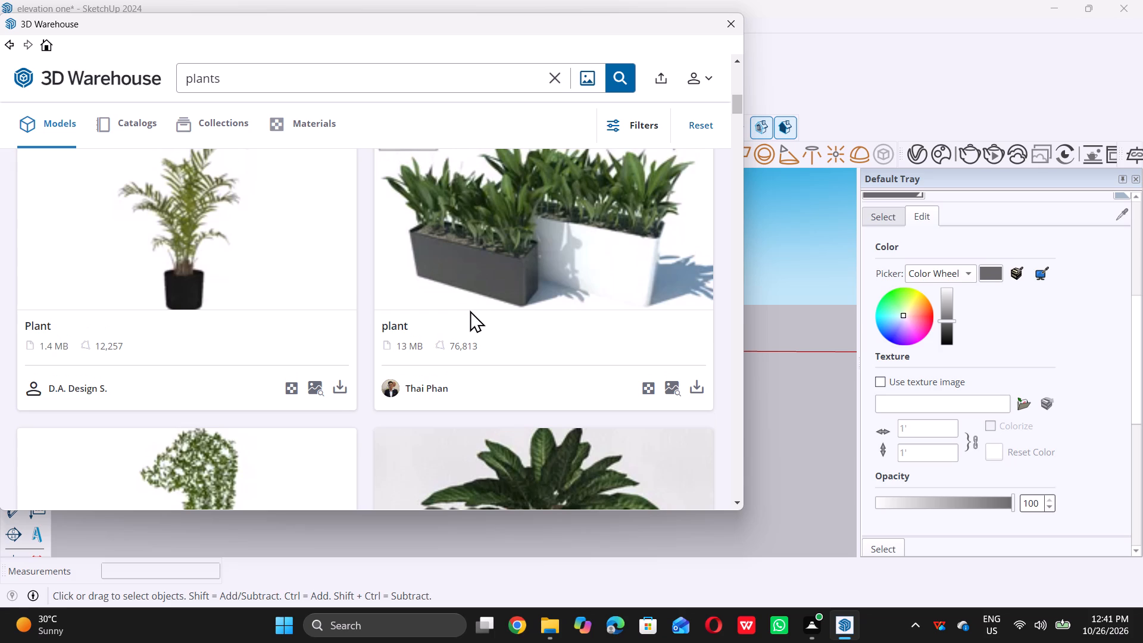
double_click(702, 388)
click(389, 281)
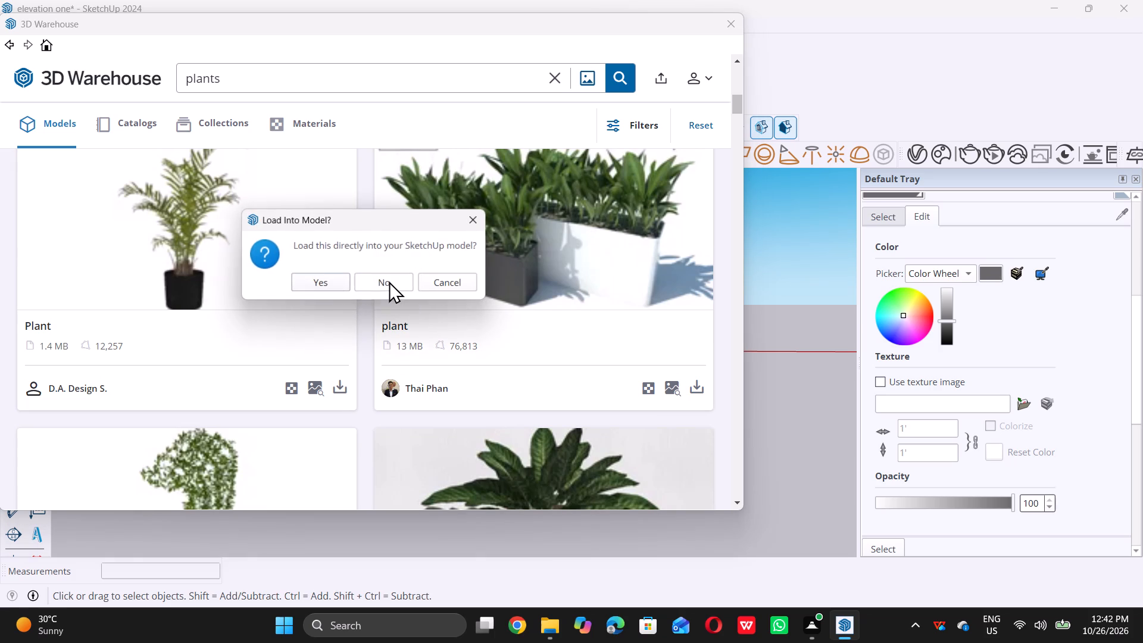
click(336, 281)
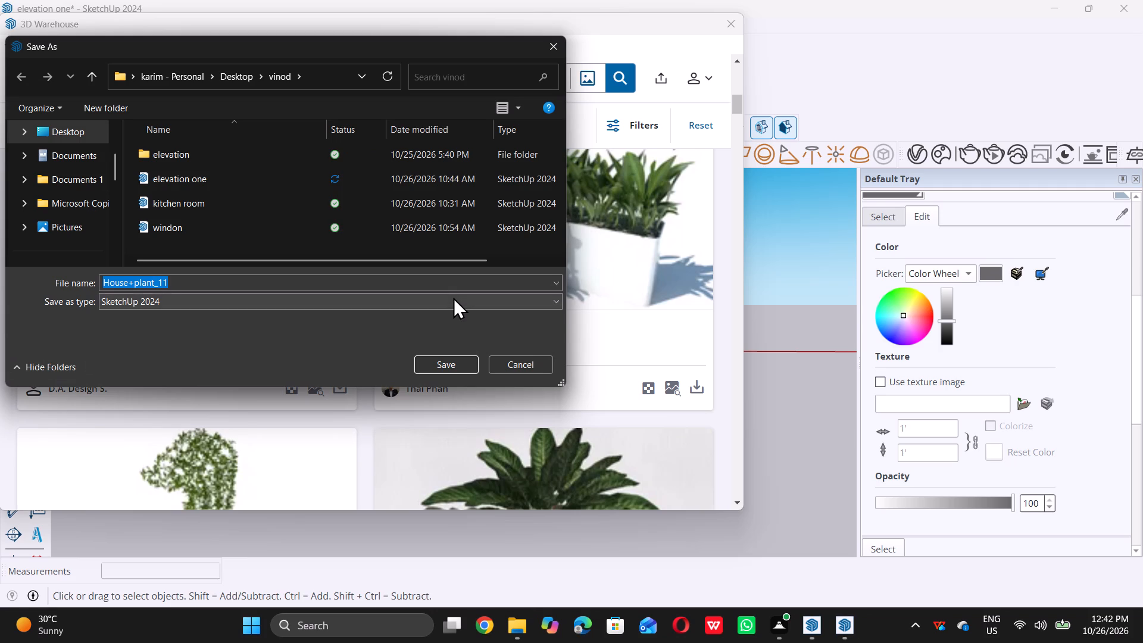
click(432, 362)
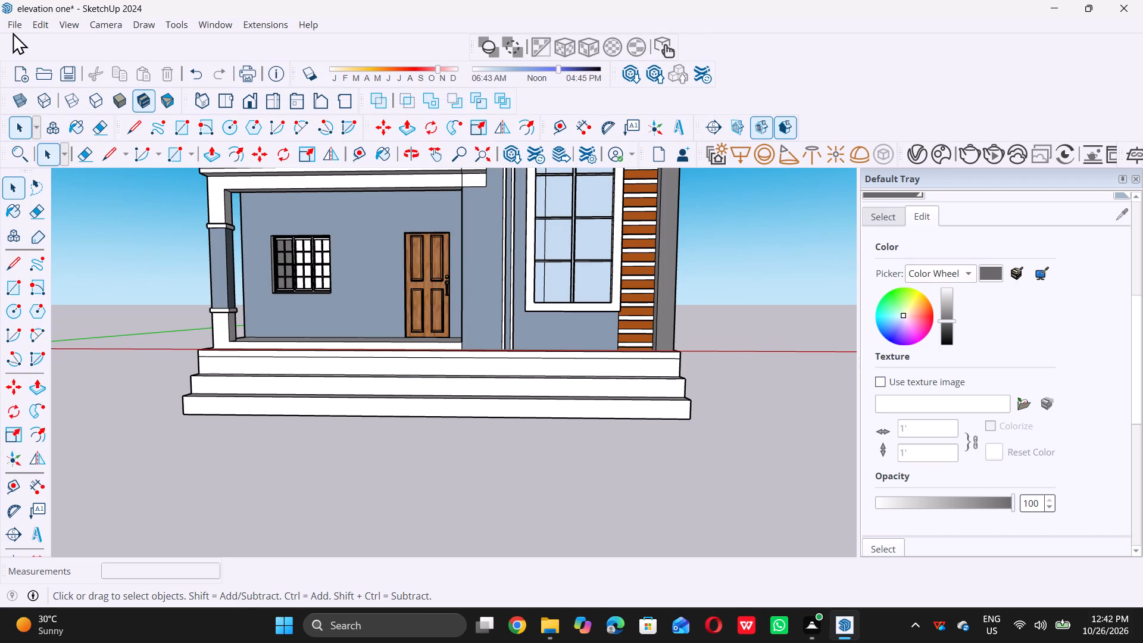
Bring the rectangular planter model into the elevation and place it on the ground beside the front steps.
double_click(11, 23)
click(13, 23)
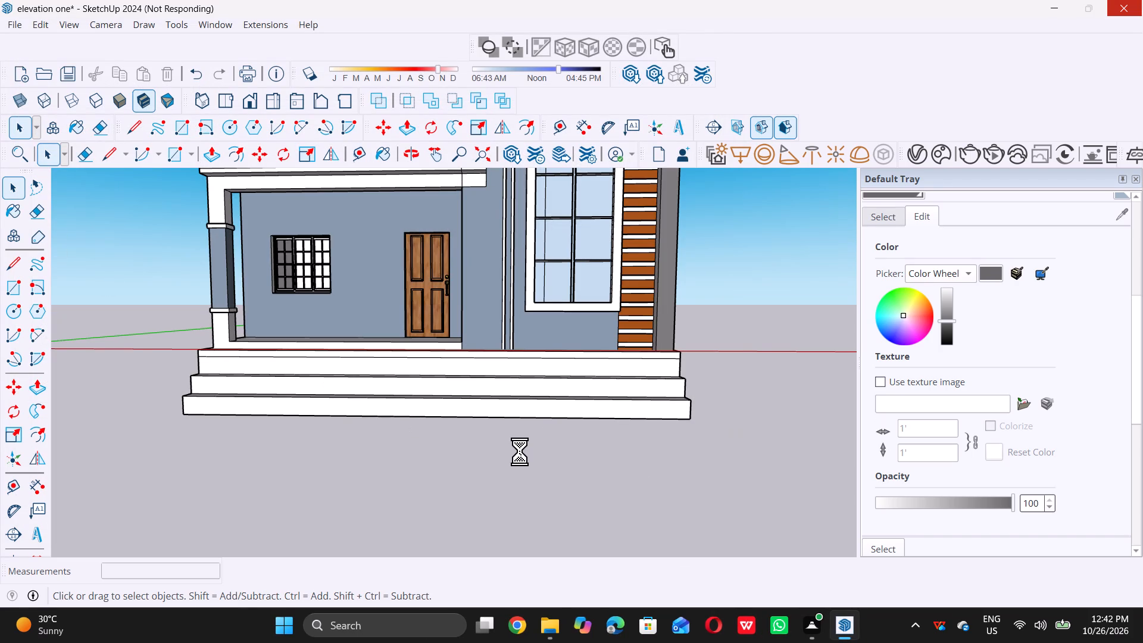
scroll(538, 483, down, 9)
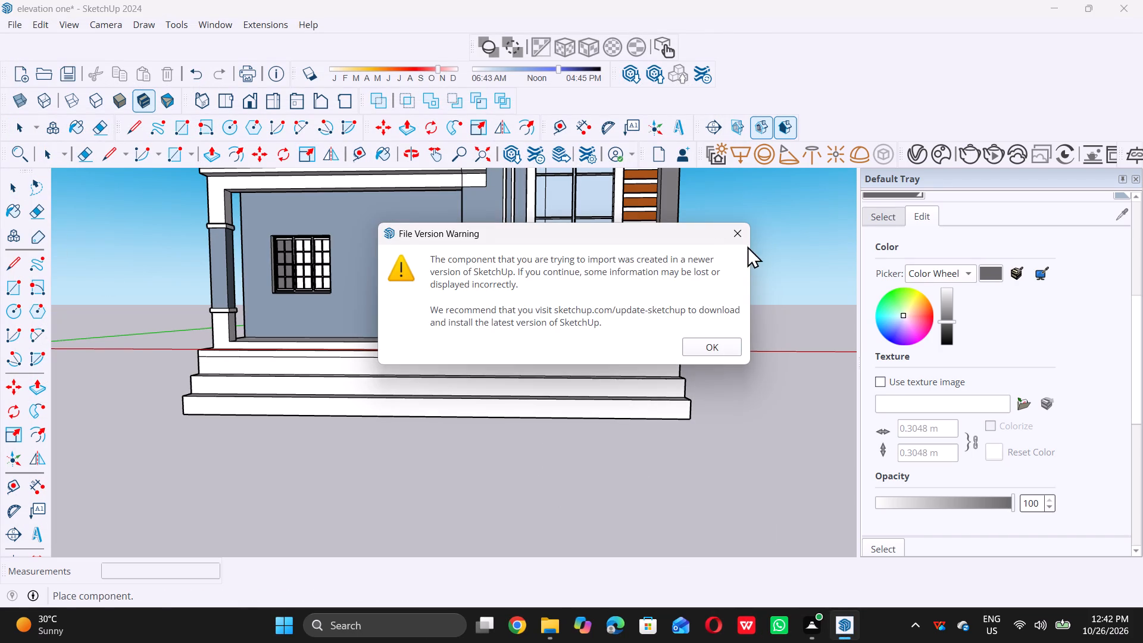
click(727, 224)
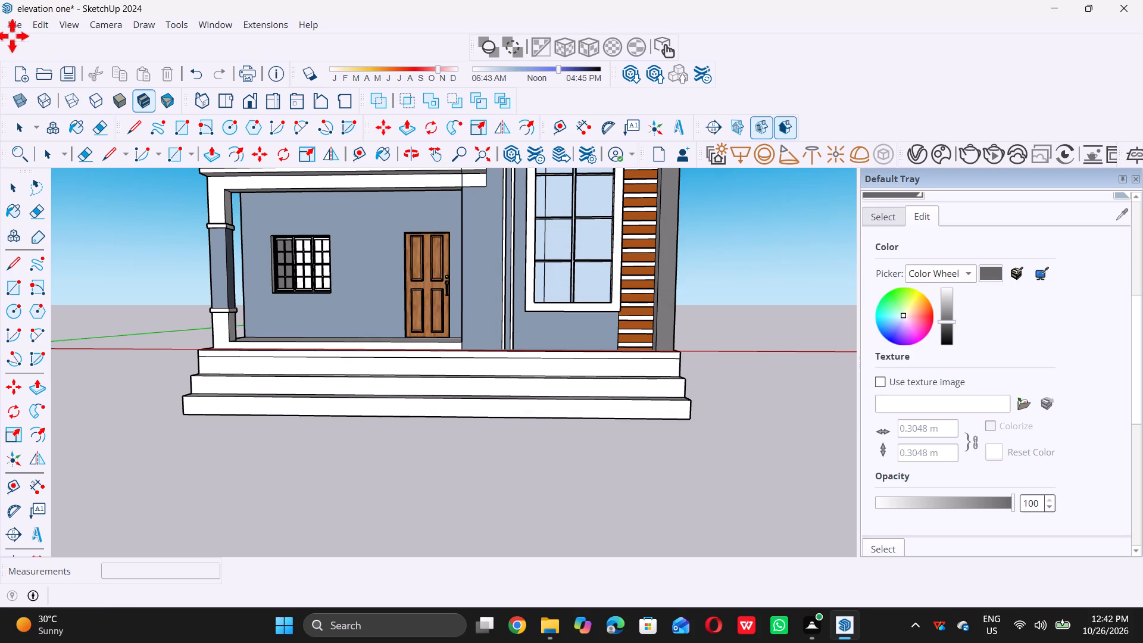
scroll(571, 417, down, 5)
scroll(493, 553, down, 1)
click(714, 516)
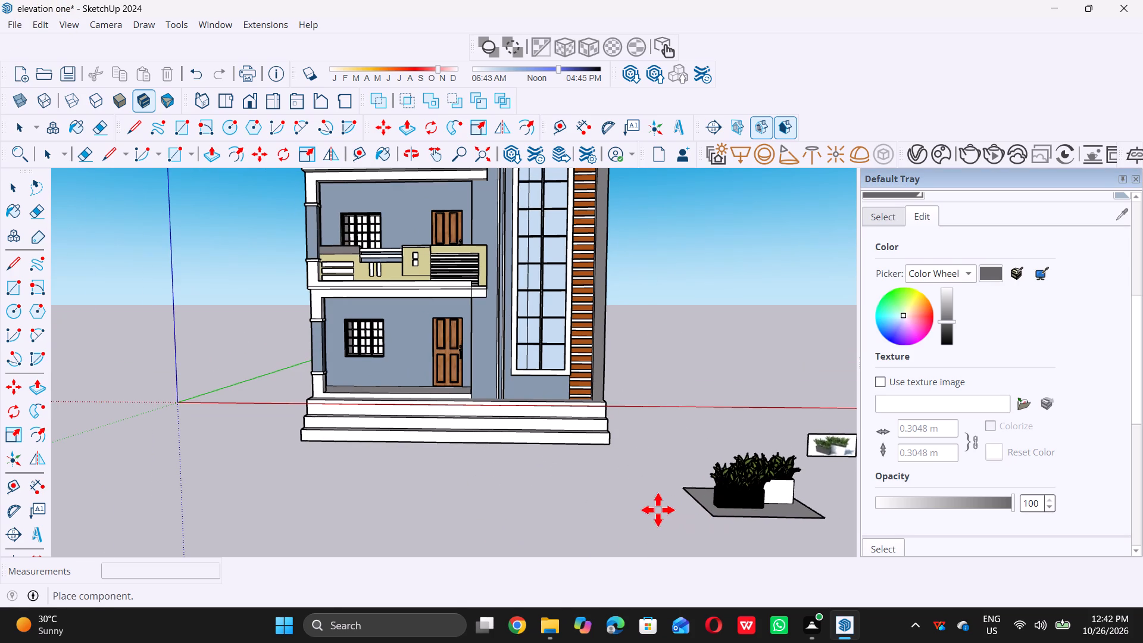
Explode the placed planter component so its planter boxes, base plate and preview image become separate objects.
scroll(778, 498, up, 13)
scroll(365, 502, down, 11)
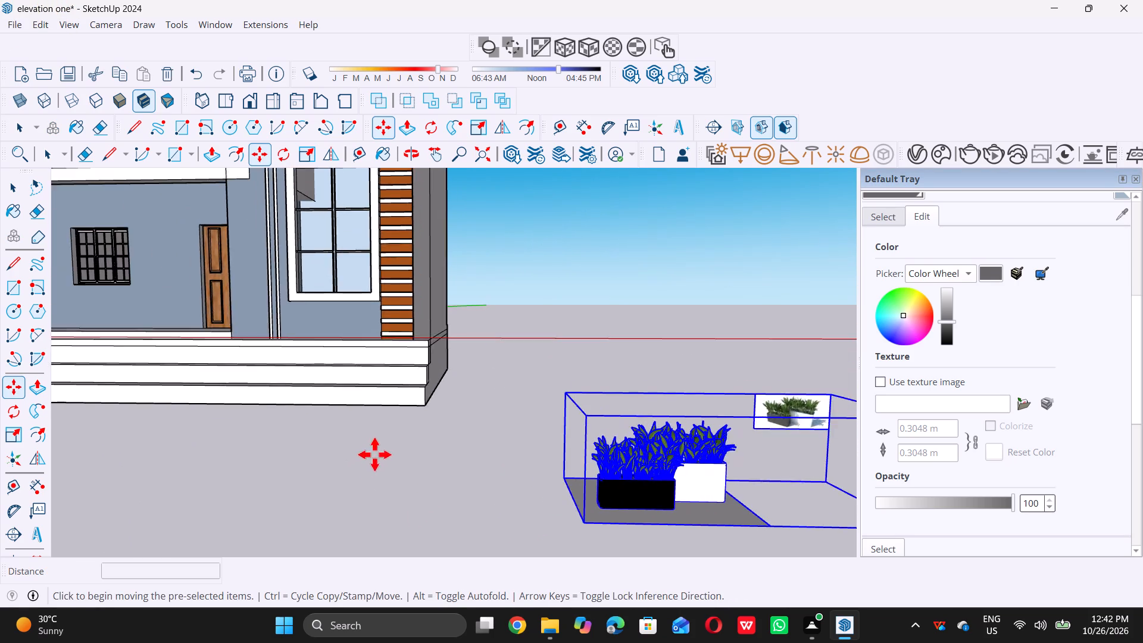
scroll(374, 454, down, 6)
scroll(671, 480, up, 5)
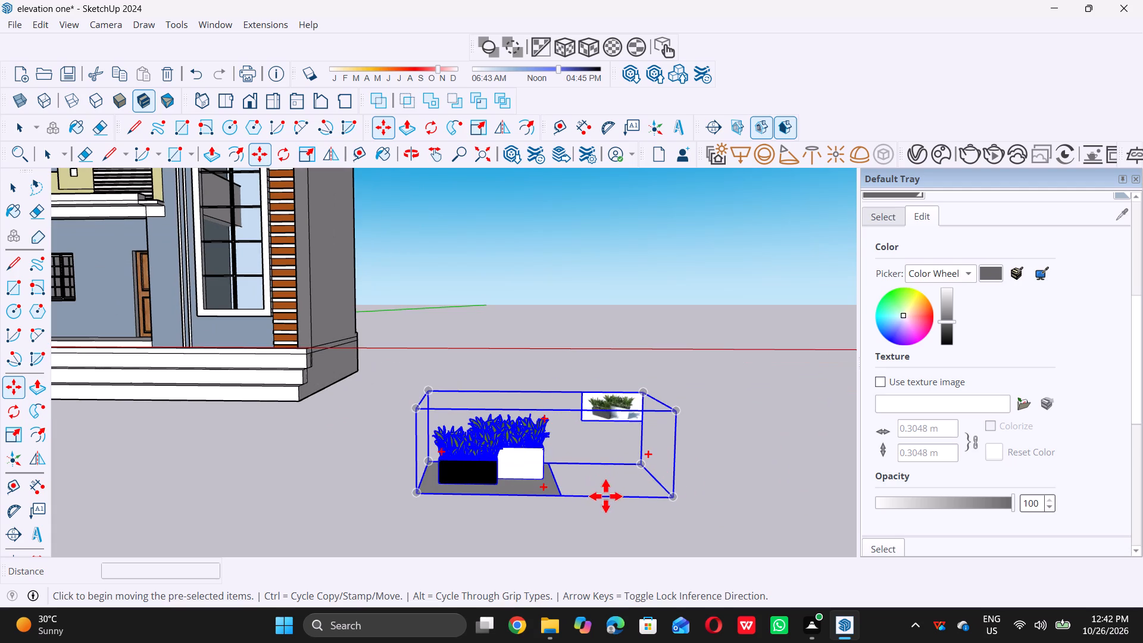
key(space)
right_click(539, 452)
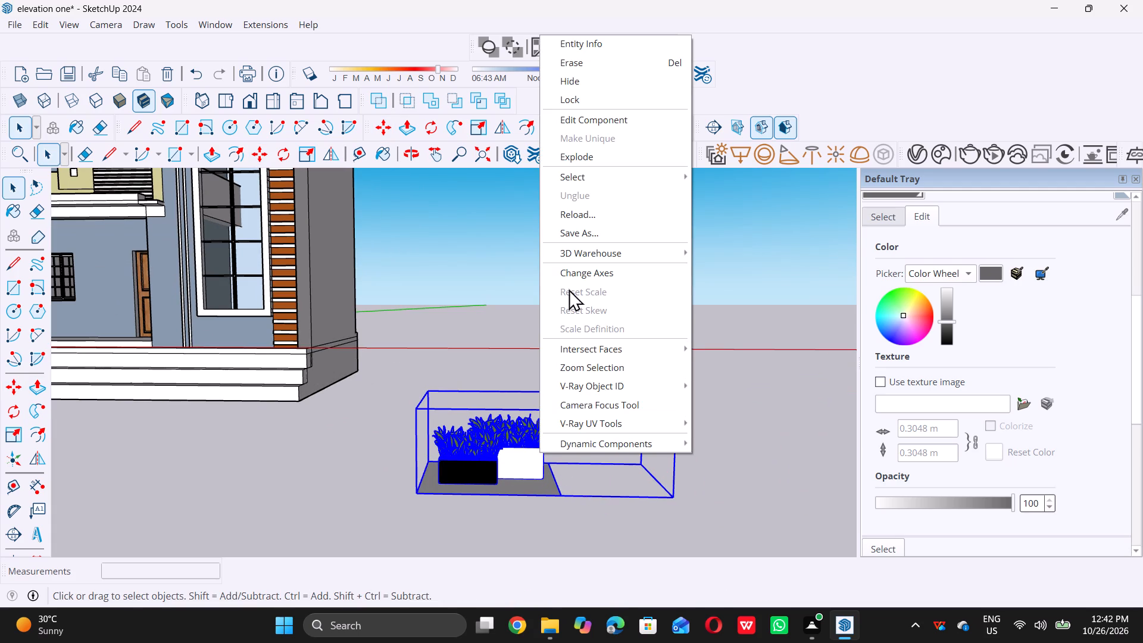
double_click(580, 160)
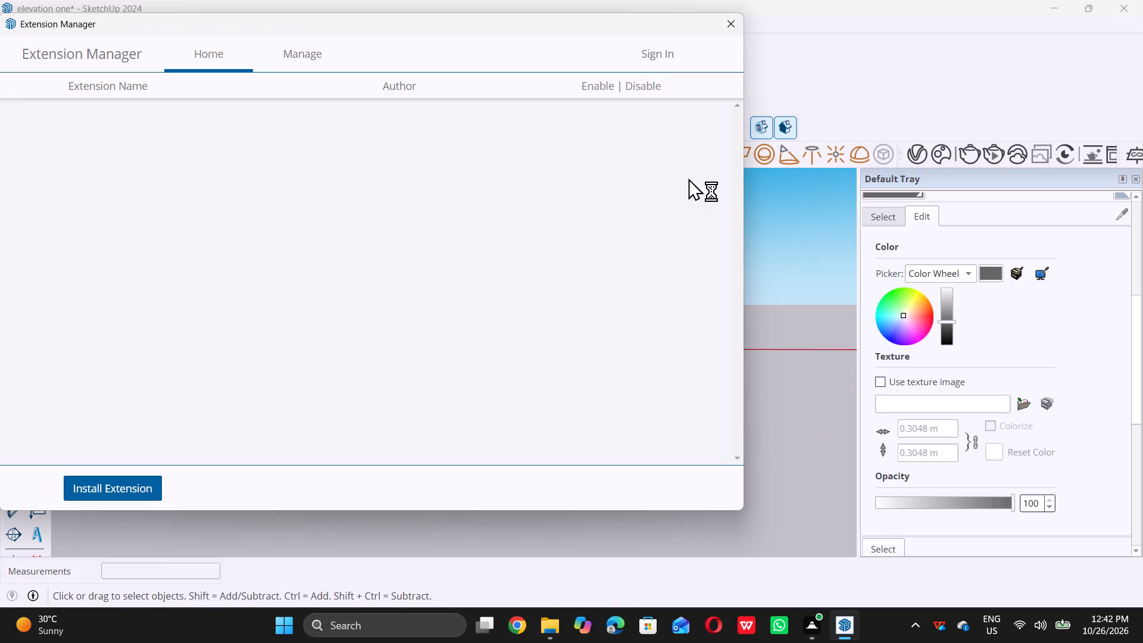
click(734, 21)
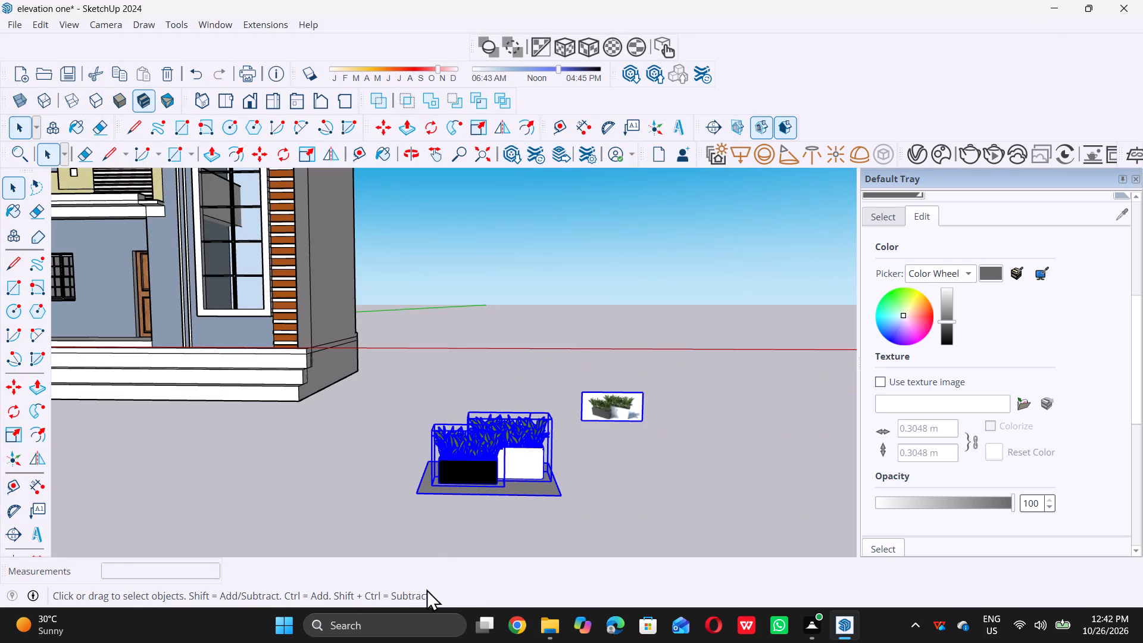
Move the black planter about 20' 4" from the grey base plate onto the tread below the top landing, near the tall window.
scroll(570, 421, up, 12)
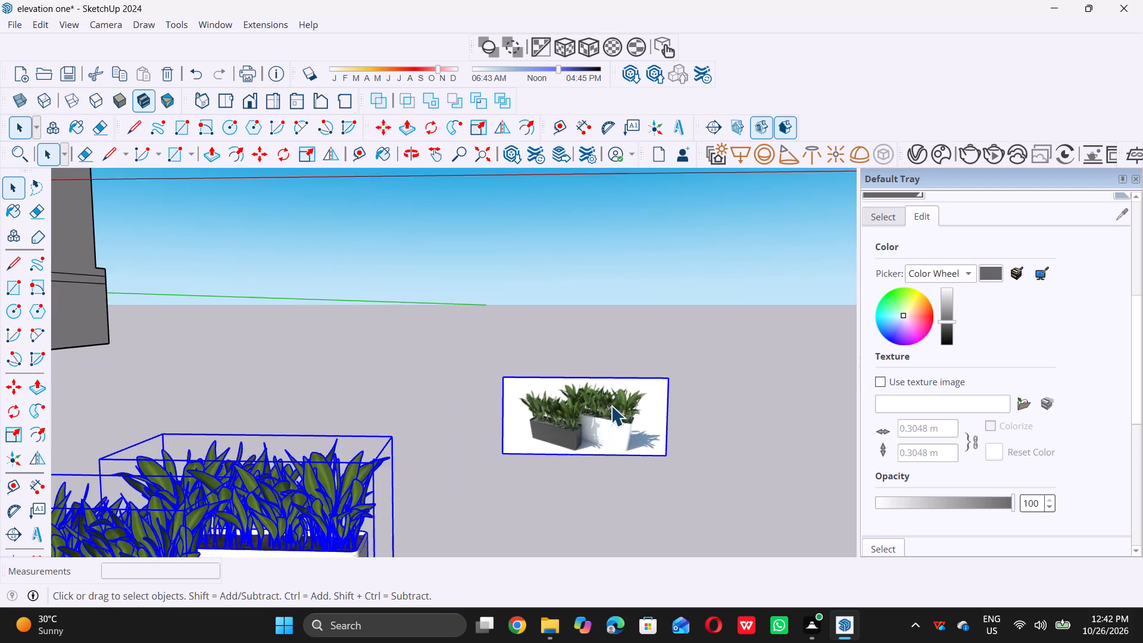
scroll(521, 423, up, 6)
scroll(506, 441, down, 12)
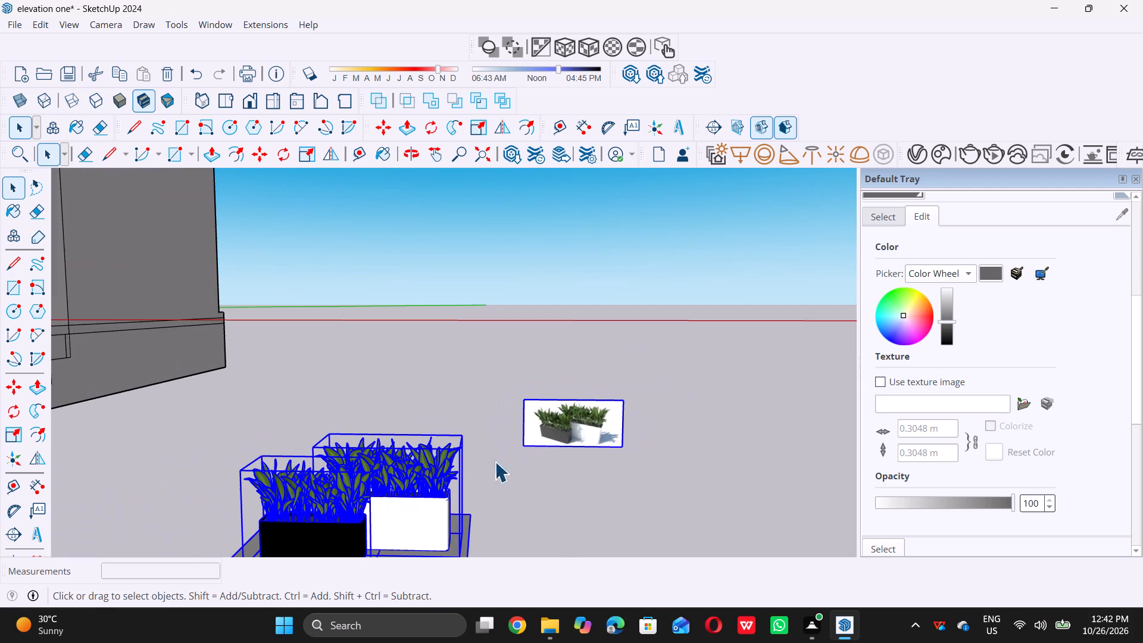
scroll(450, 492, down, 7)
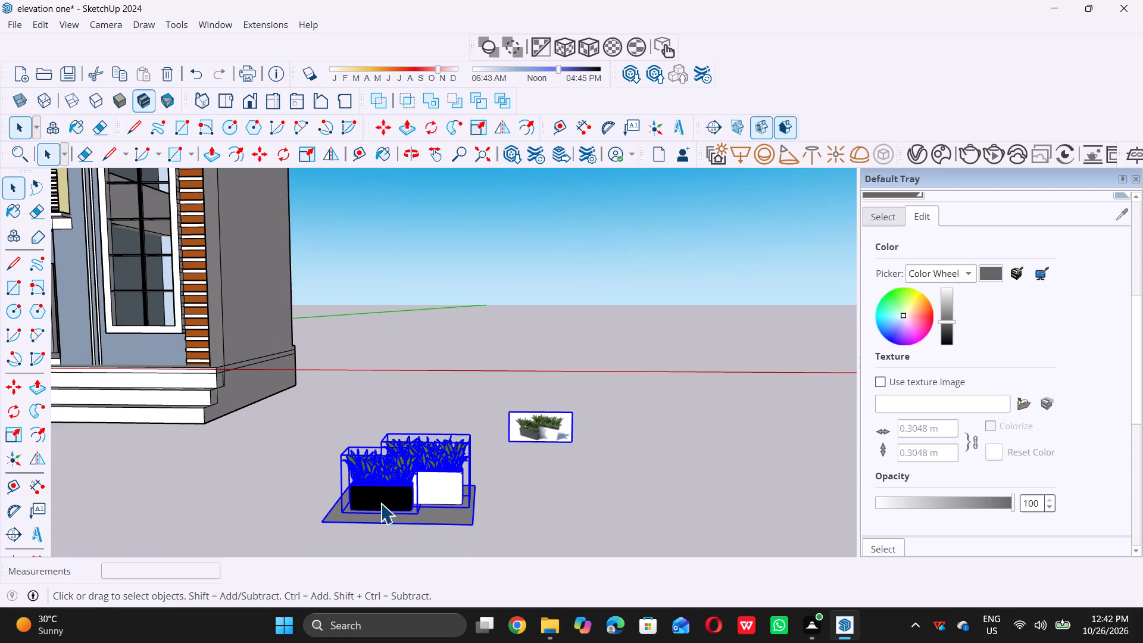
scroll(375, 489, up, 5)
click(609, 498)
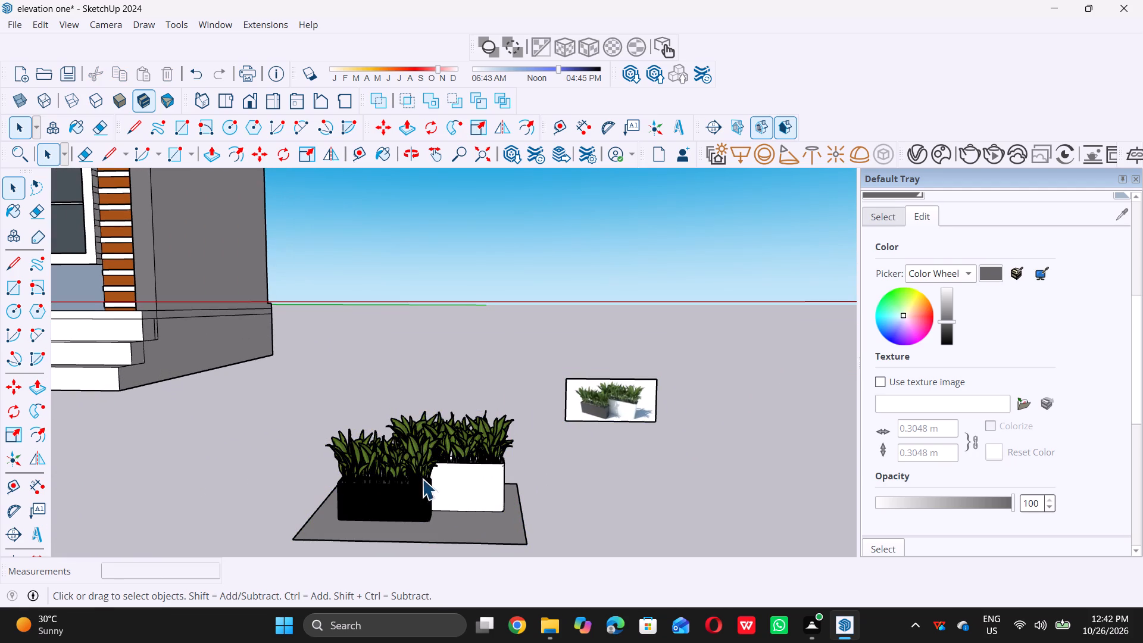
click(401, 498)
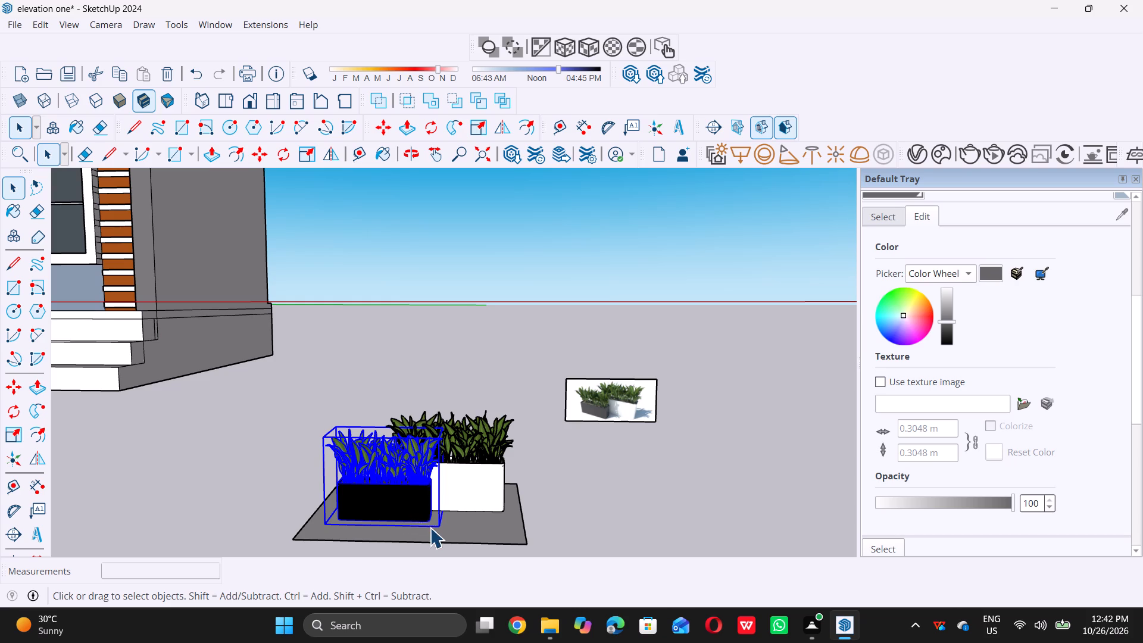
key(m)
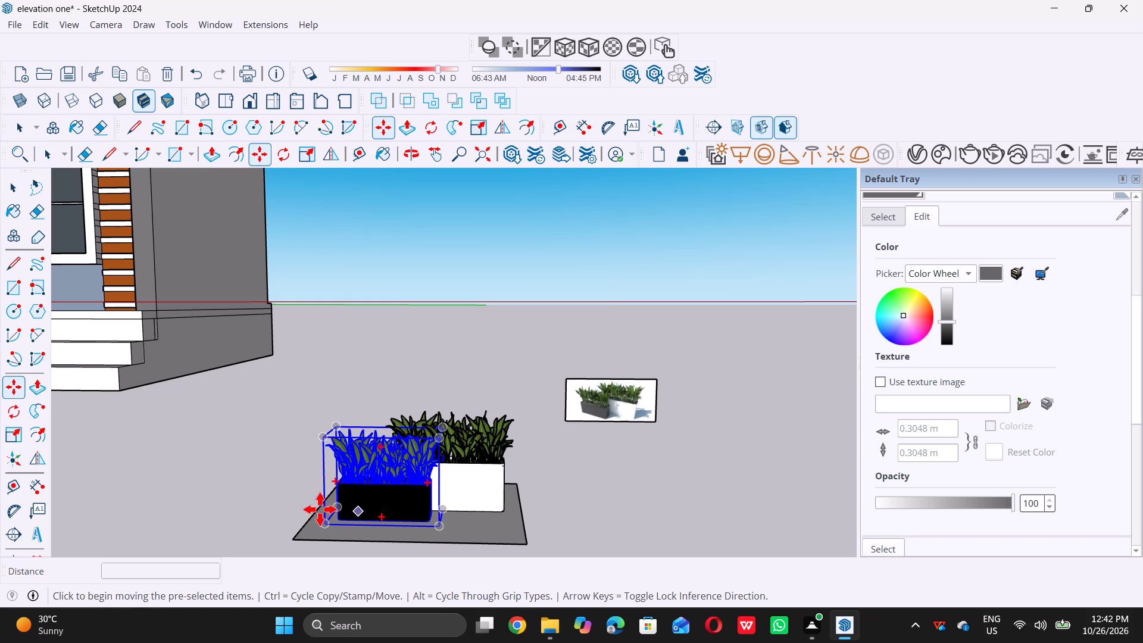
click(321, 524)
scroll(333, 527, down, 11)
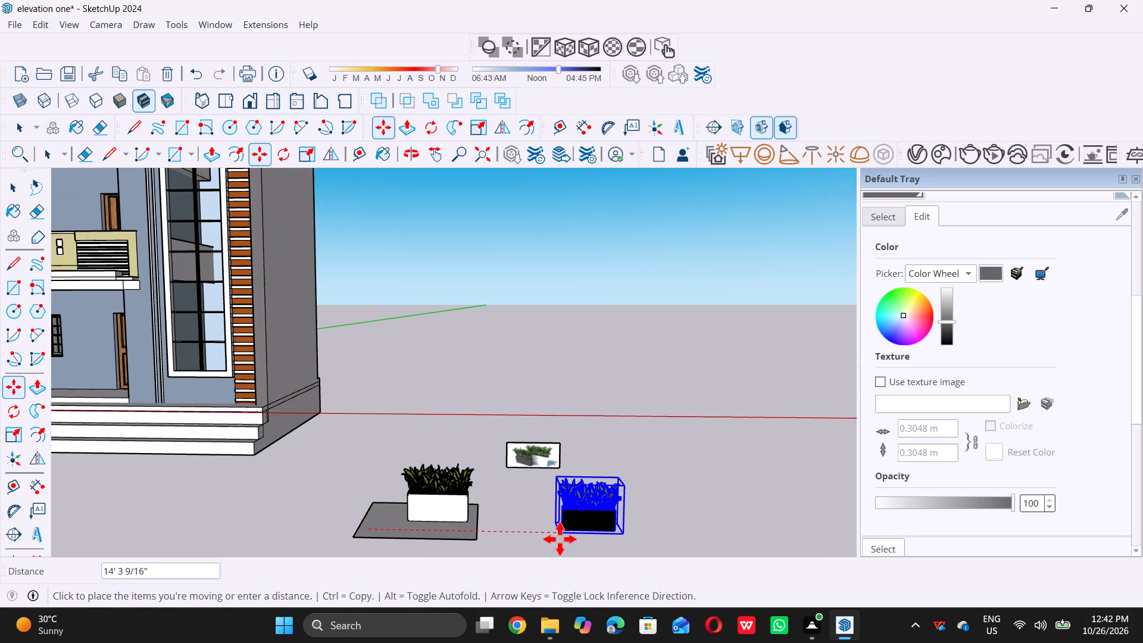
scroll(580, 541, down, 6)
scroll(224, 444, up, 3)
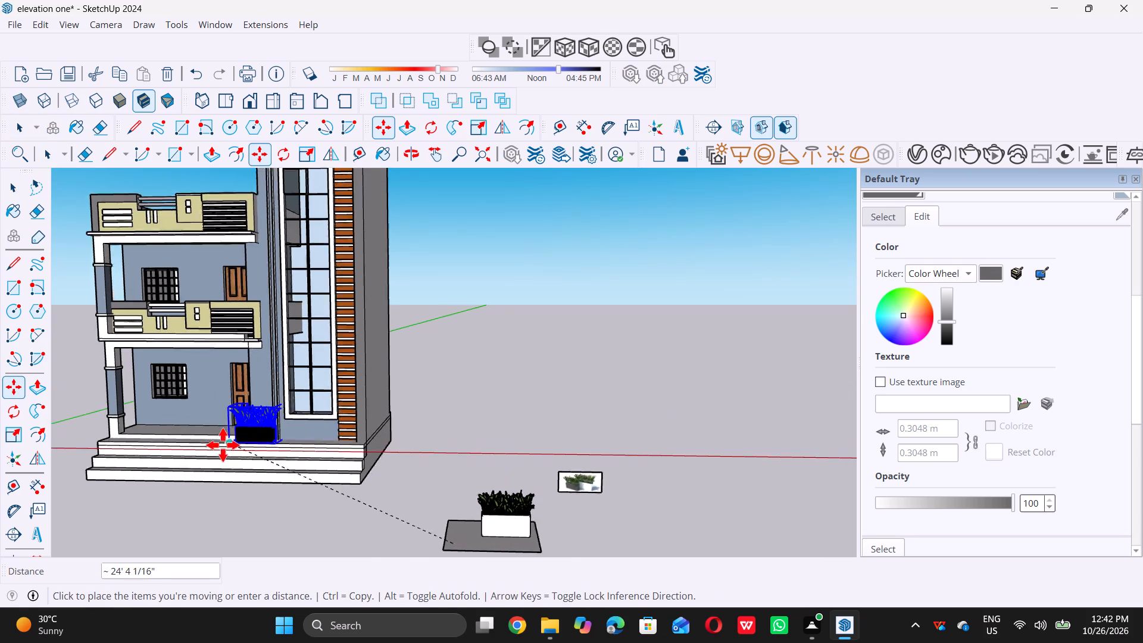
scroll(223, 445, up, 8)
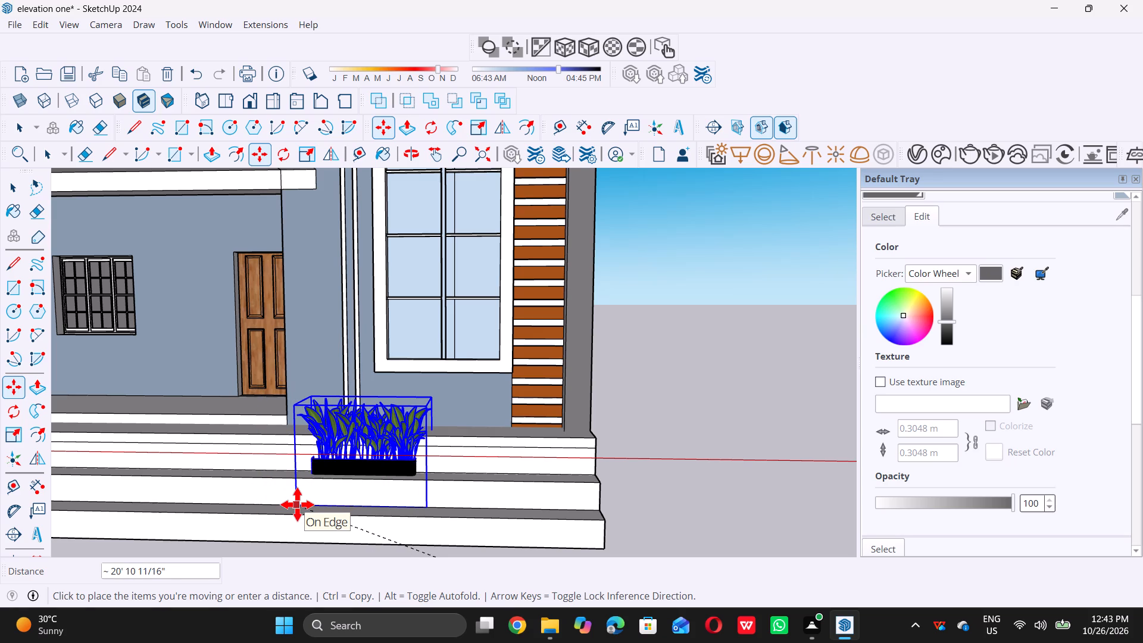
middle_drag(295, 503, 330, 516)
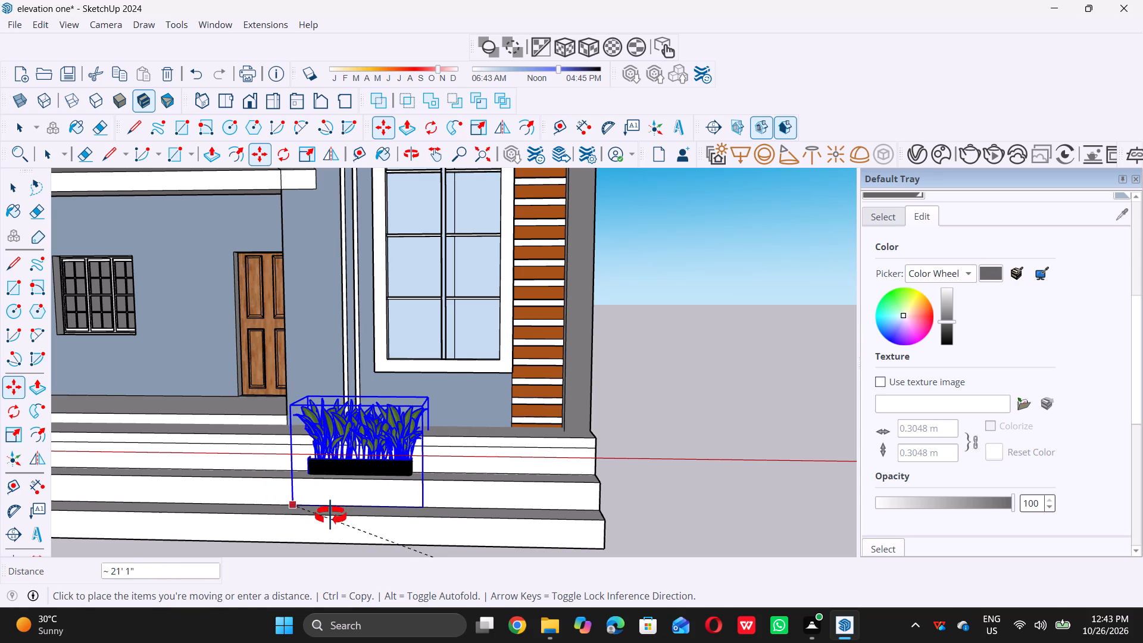
middle_drag(330, 516, 507, 520)
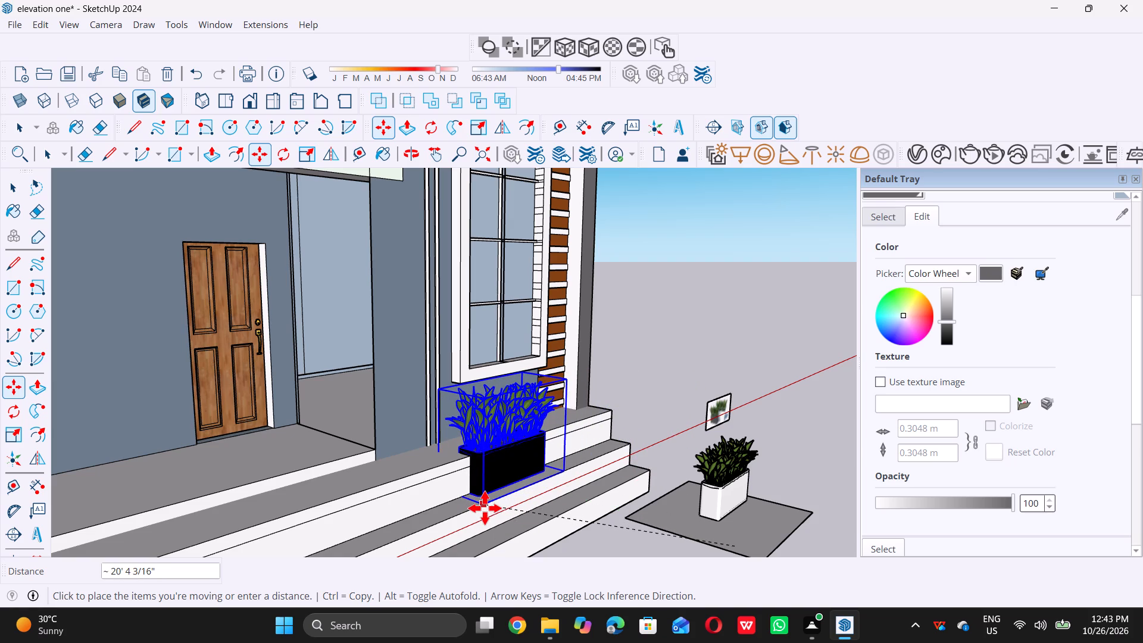
click(485, 508)
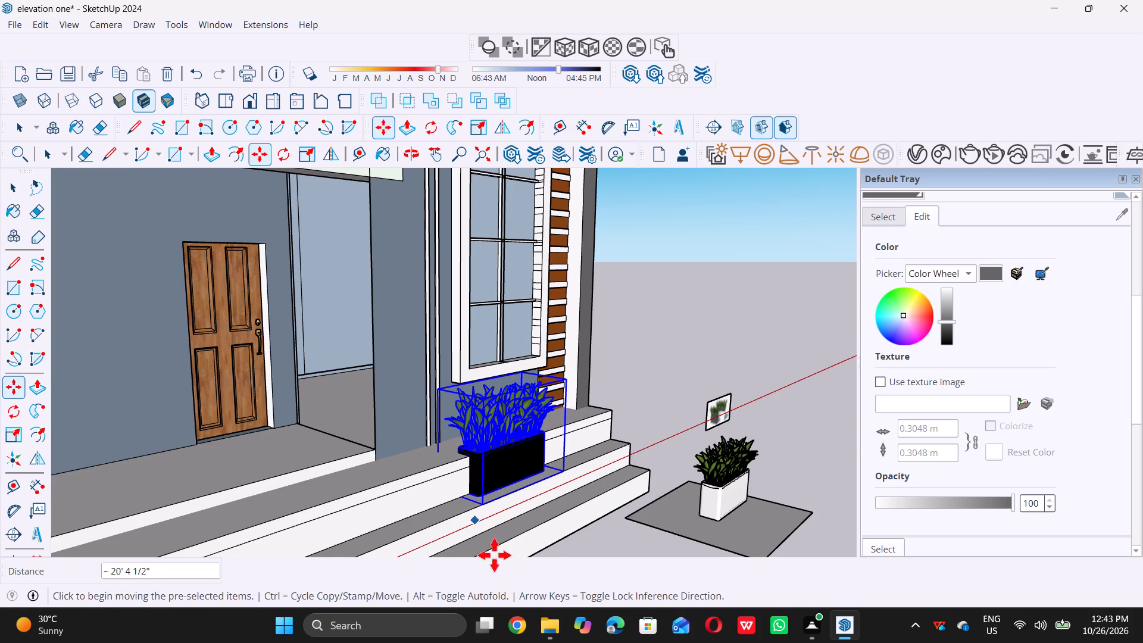
Scale the black planter down uniformly to about 0.53 so it fits the step.
key(s)
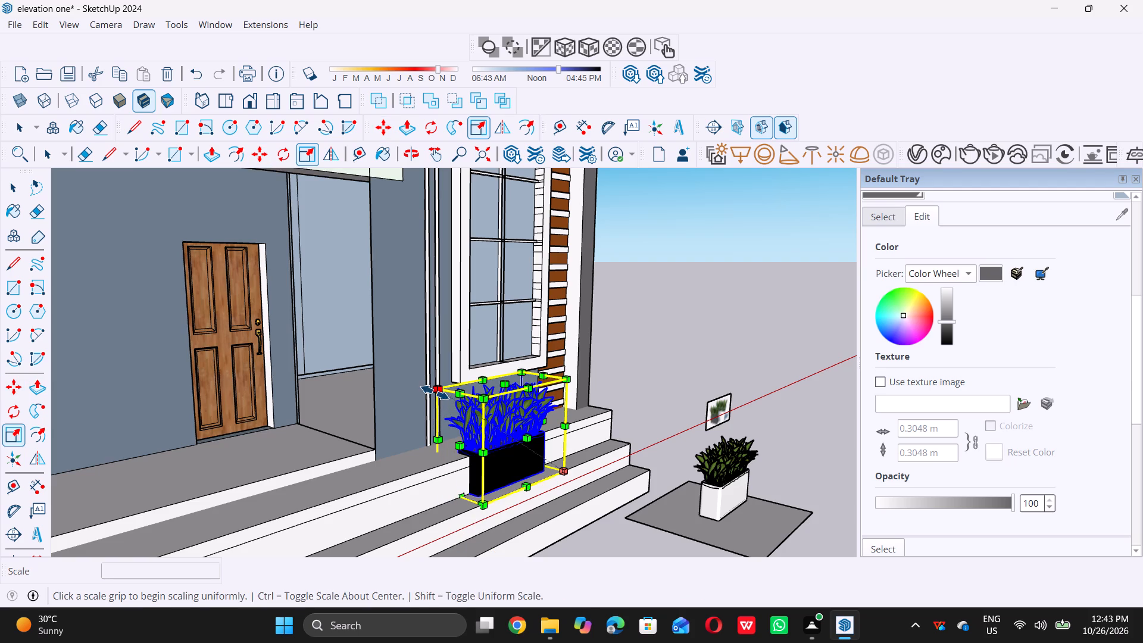
click(436, 391)
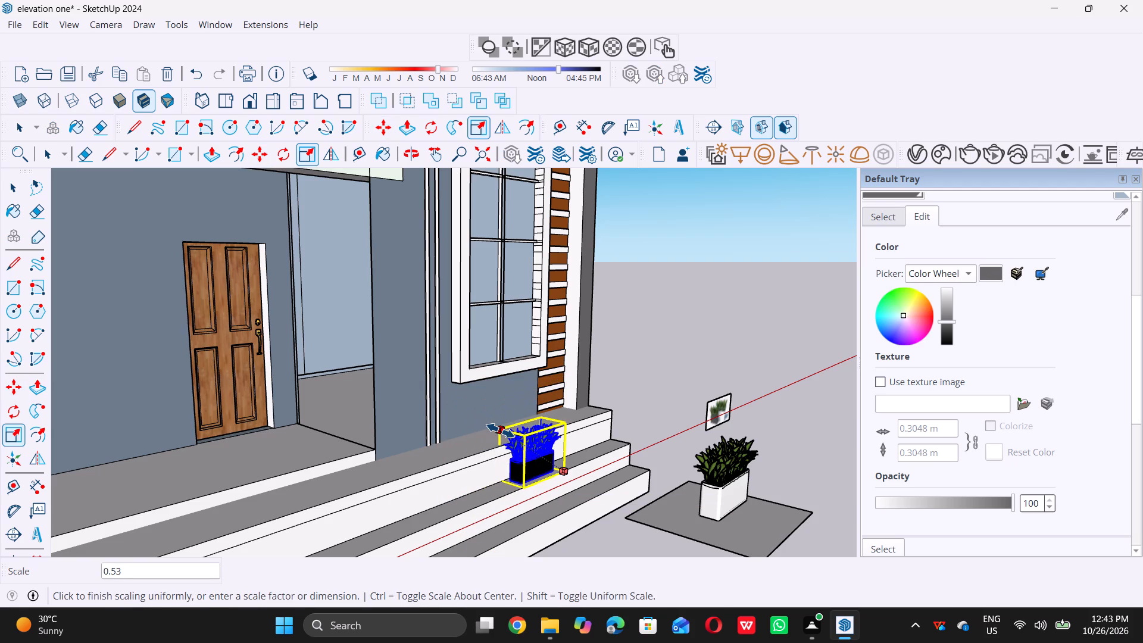
click(500, 430)
Move the scaled black planter by its bottom corner to the outer edge of the step tread.
middle_drag(479, 470, 529, 476)
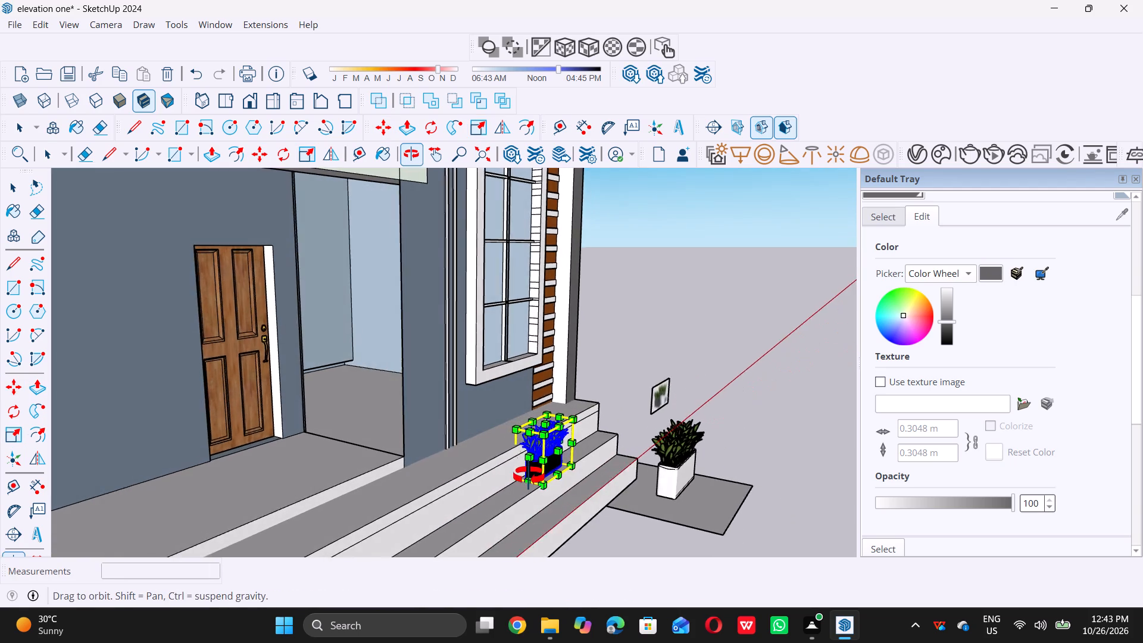
middle_drag(529, 476, 532, 476)
scroll(553, 484, up, 16)
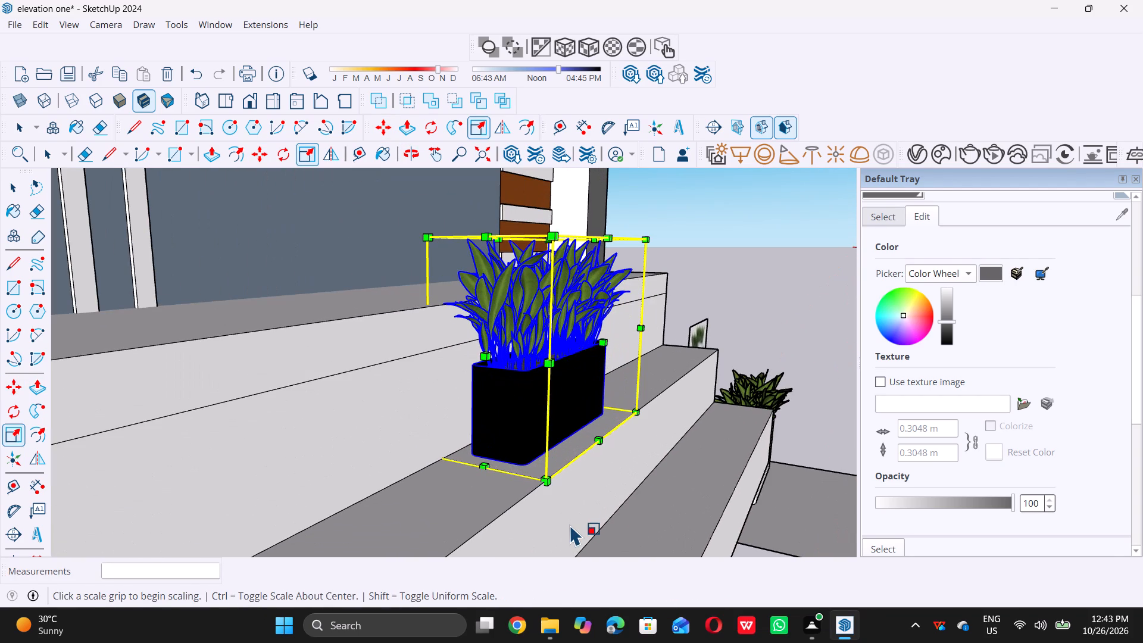
key(space)
key(m)
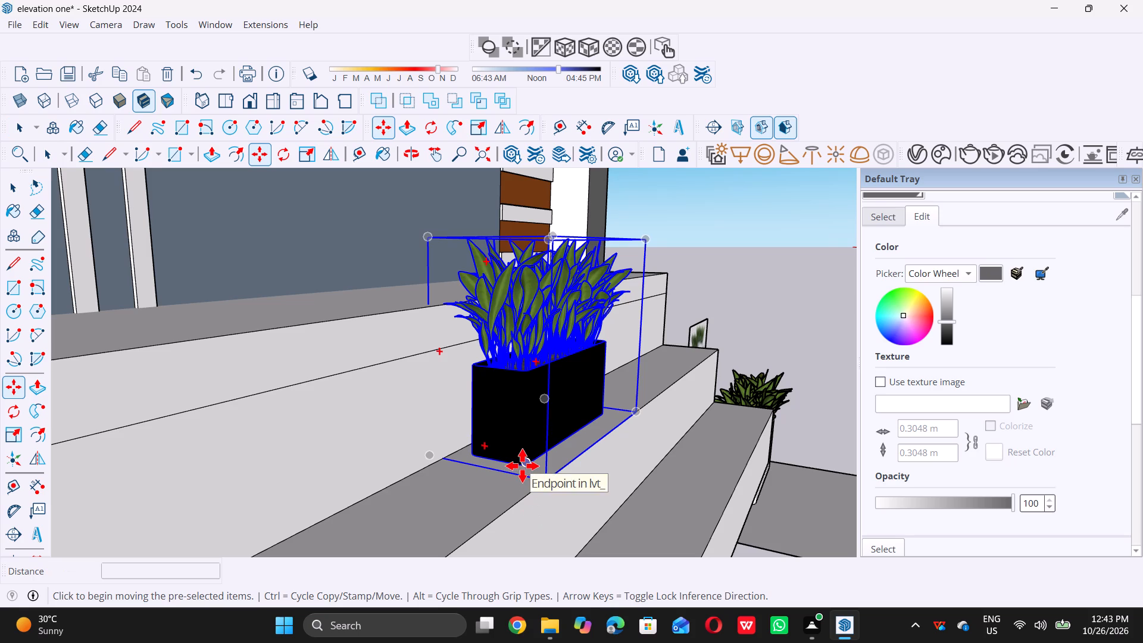
click(520, 465)
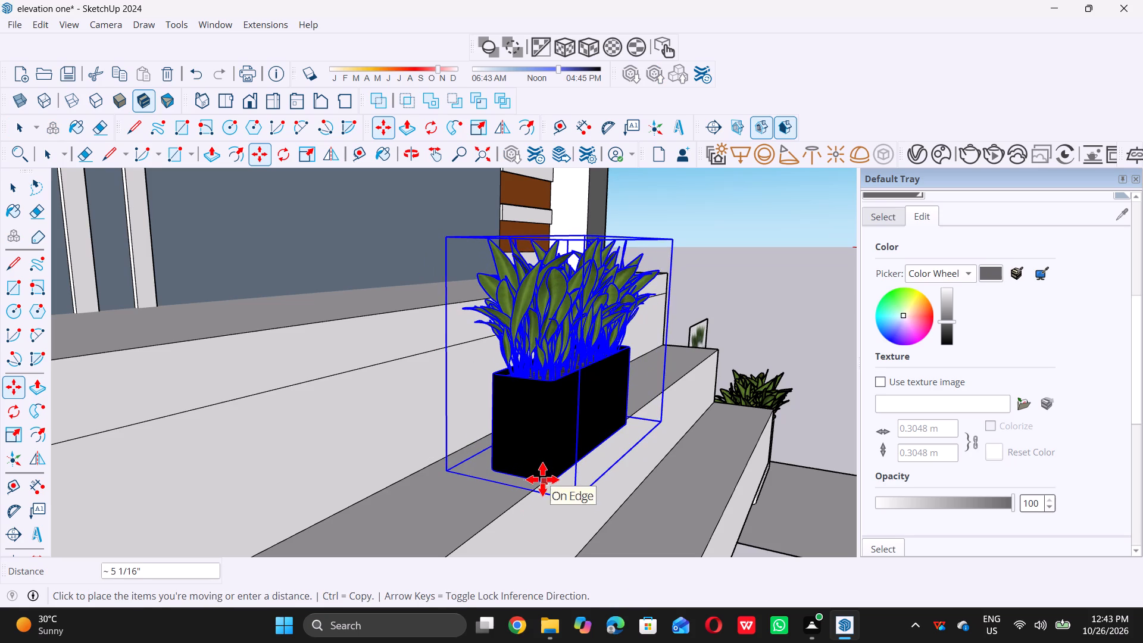
double_click(535, 475)
key(space)
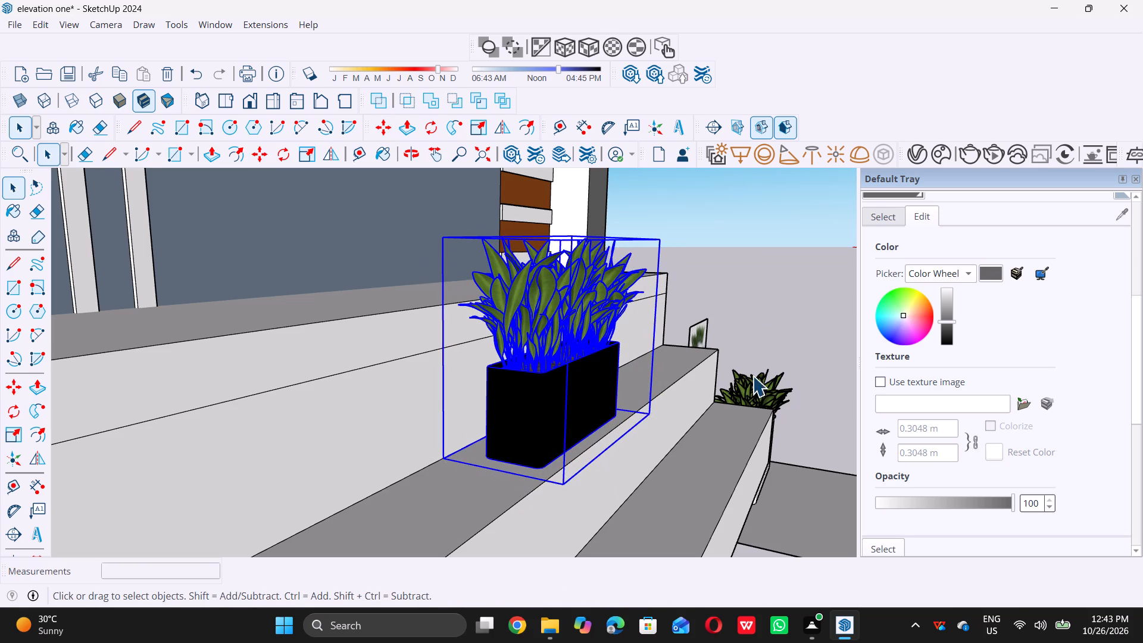
click(763, 295)
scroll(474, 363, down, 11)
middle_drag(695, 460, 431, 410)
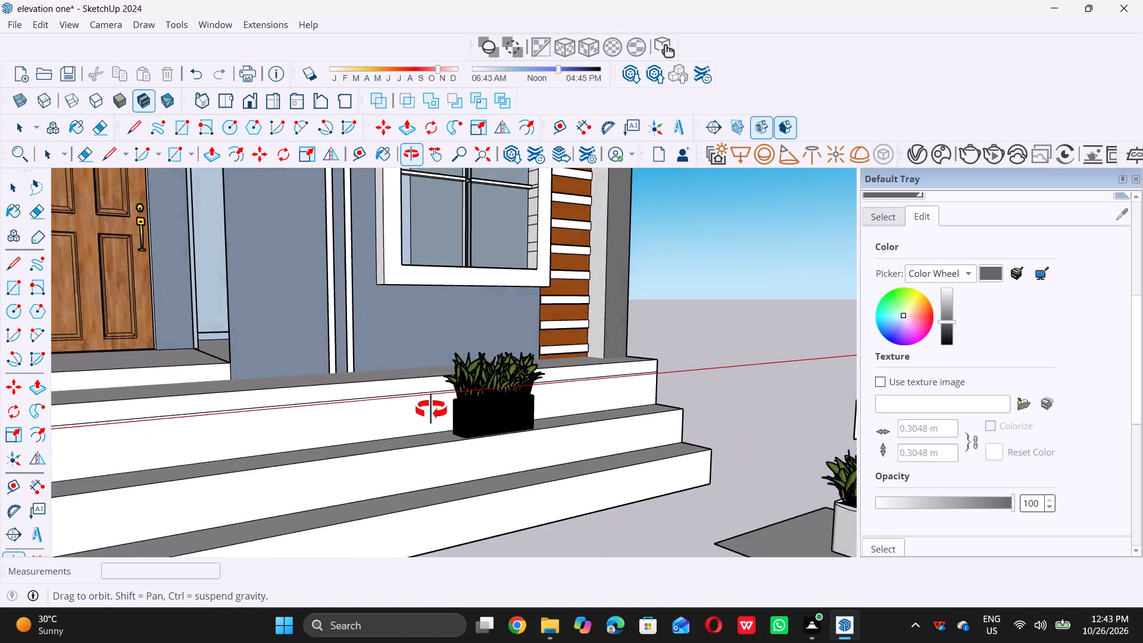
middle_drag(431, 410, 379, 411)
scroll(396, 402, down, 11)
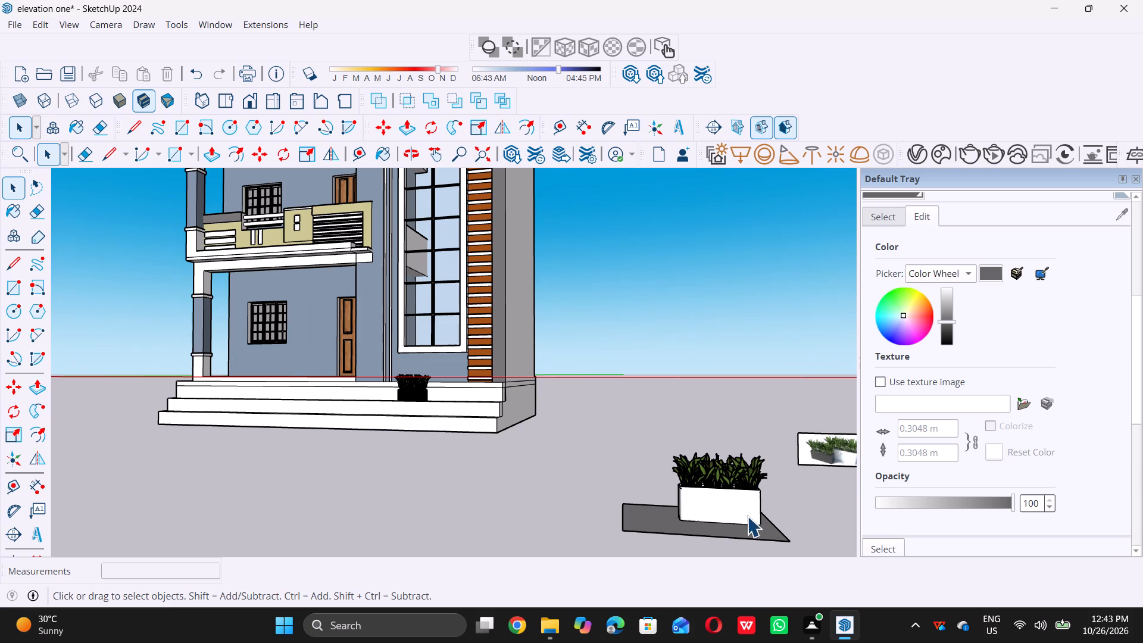
Scale the white planter on the grey base plate down to about 0.55 along green and 0.60 along blue.
click(738, 514)
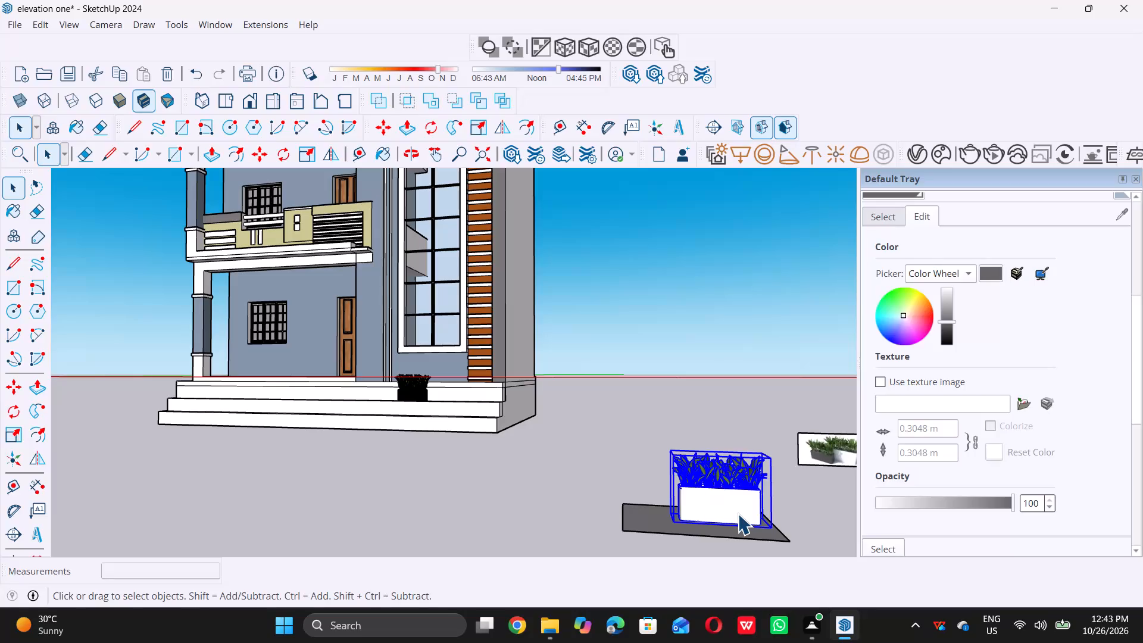
key(s)
click(674, 460)
middle_click(674, 460)
click(674, 460)
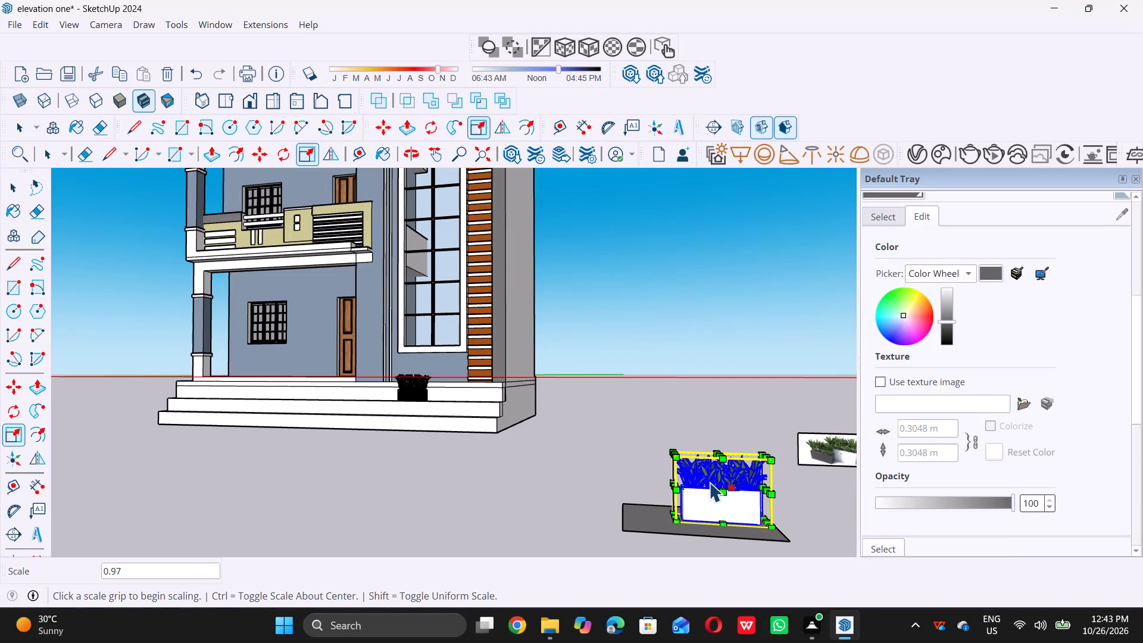
scroll(668, 460, up, 12)
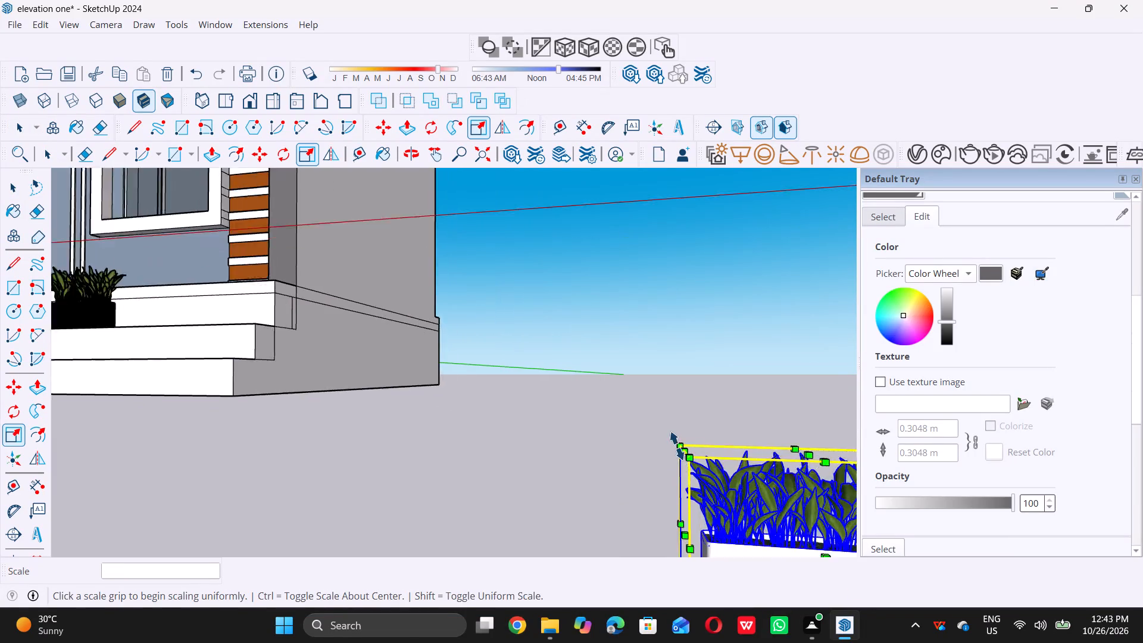
scroll(677, 446, up, 3)
click(691, 452)
scroll(690, 452, down, 16)
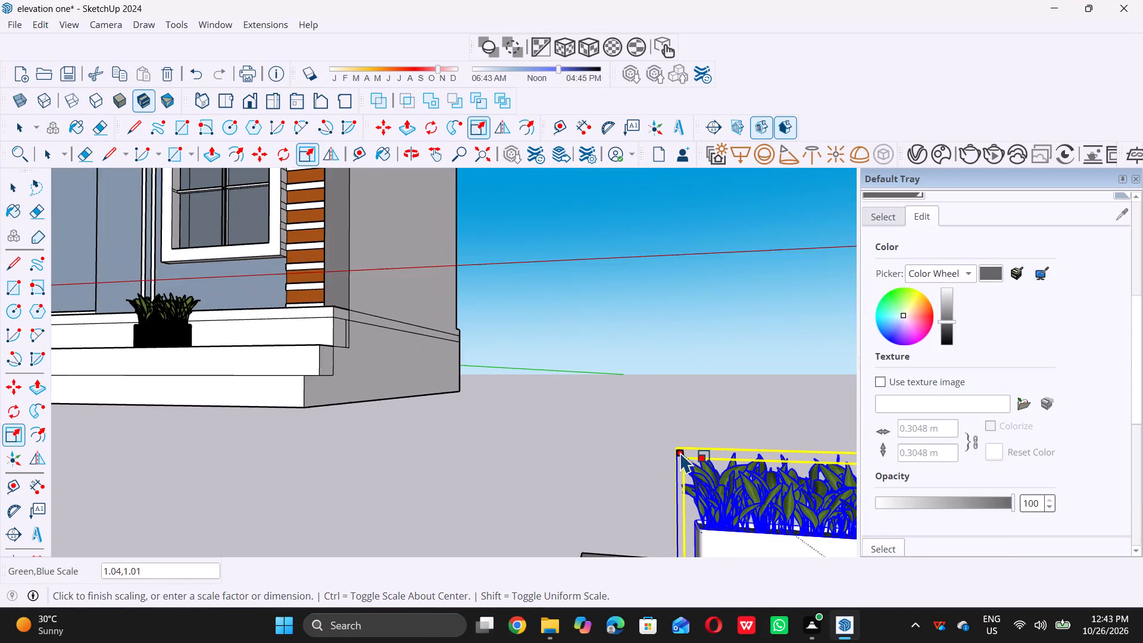
scroll(680, 452, down, 16)
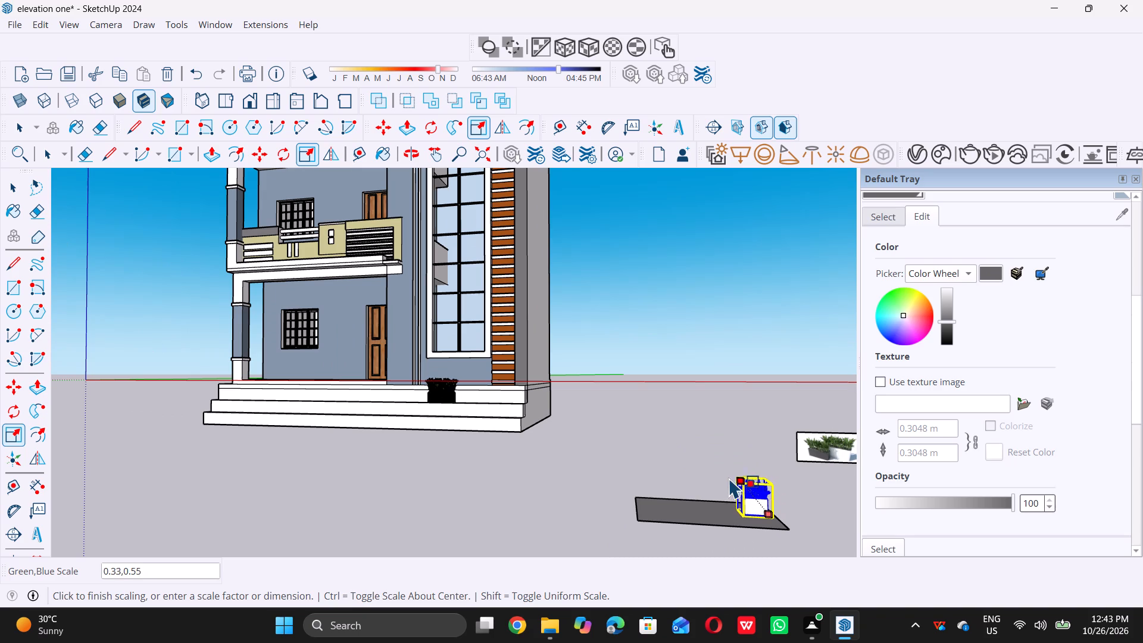
click(721, 477)
key(space)
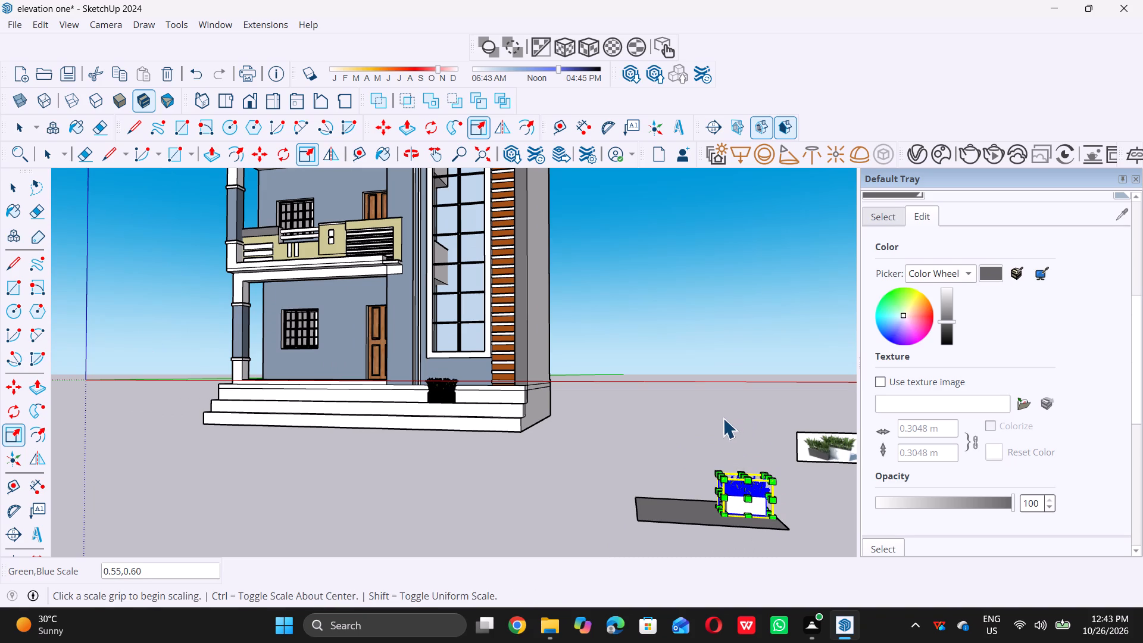
double_click(715, 411)
Move the white planter about 20' 4" from the base plate onto the step tread beside the black planter.
click(744, 488)
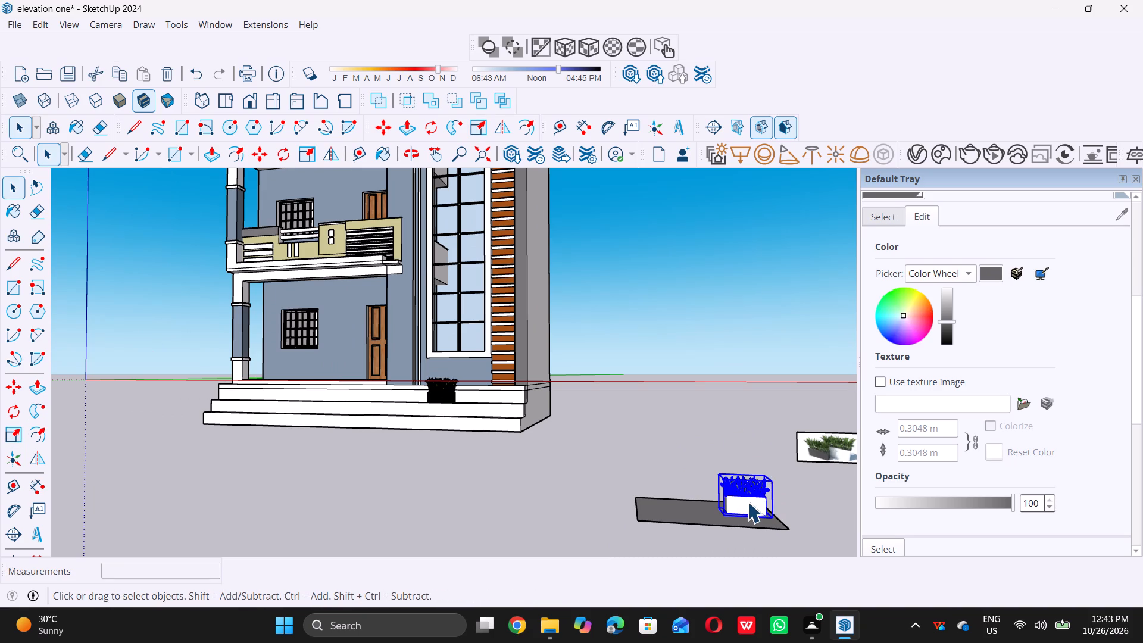
key(m)
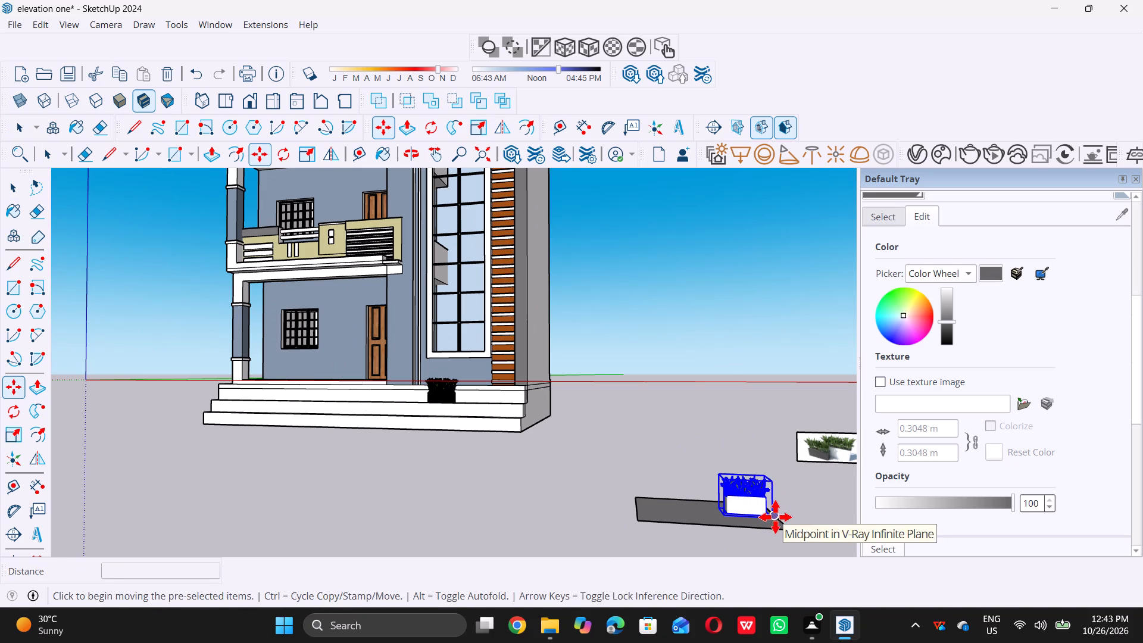
click(775, 517)
scroll(776, 519, down, 6)
scroll(585, 436, up, 6)
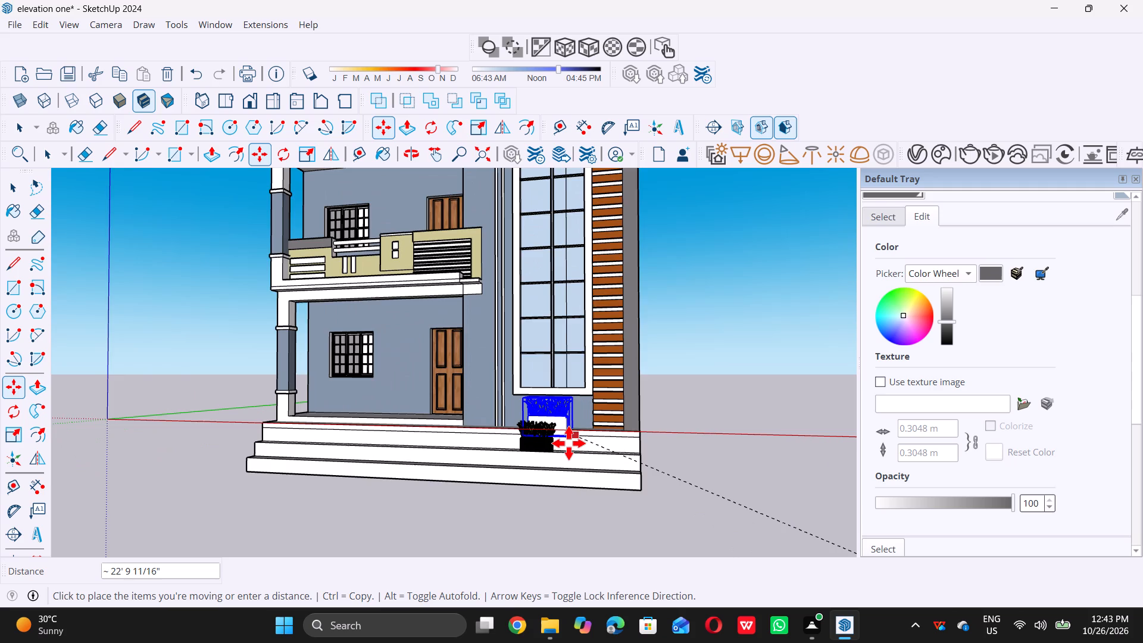
scroll(569, 443, up, 5)
scroll(612, 464, up, 9)
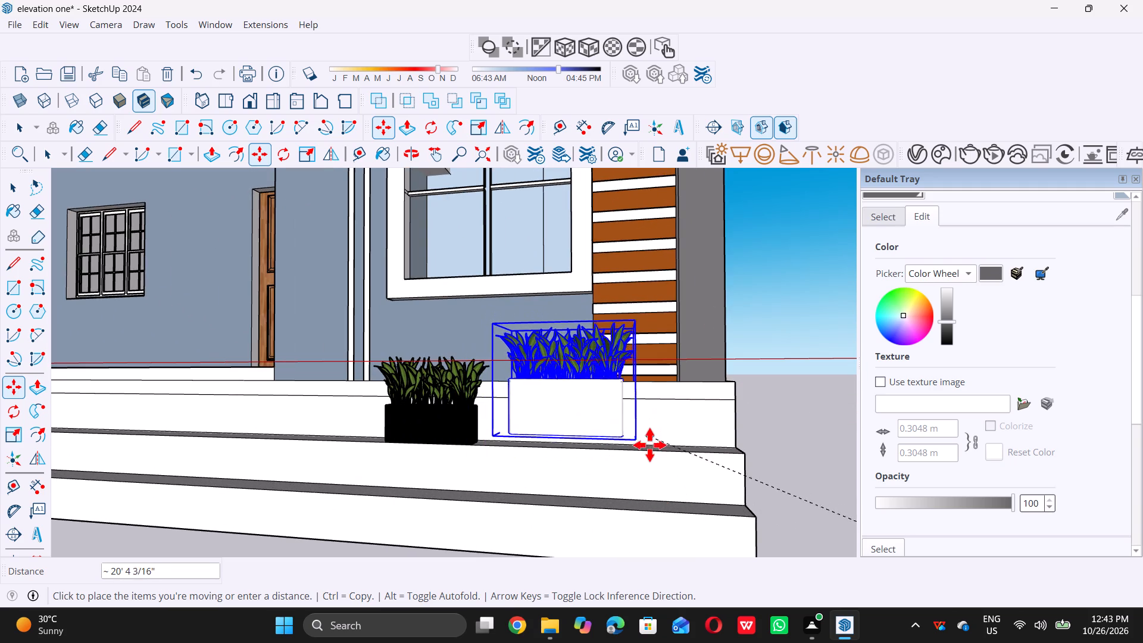
click(648, 450)
scroll(529, 484, down, 6)
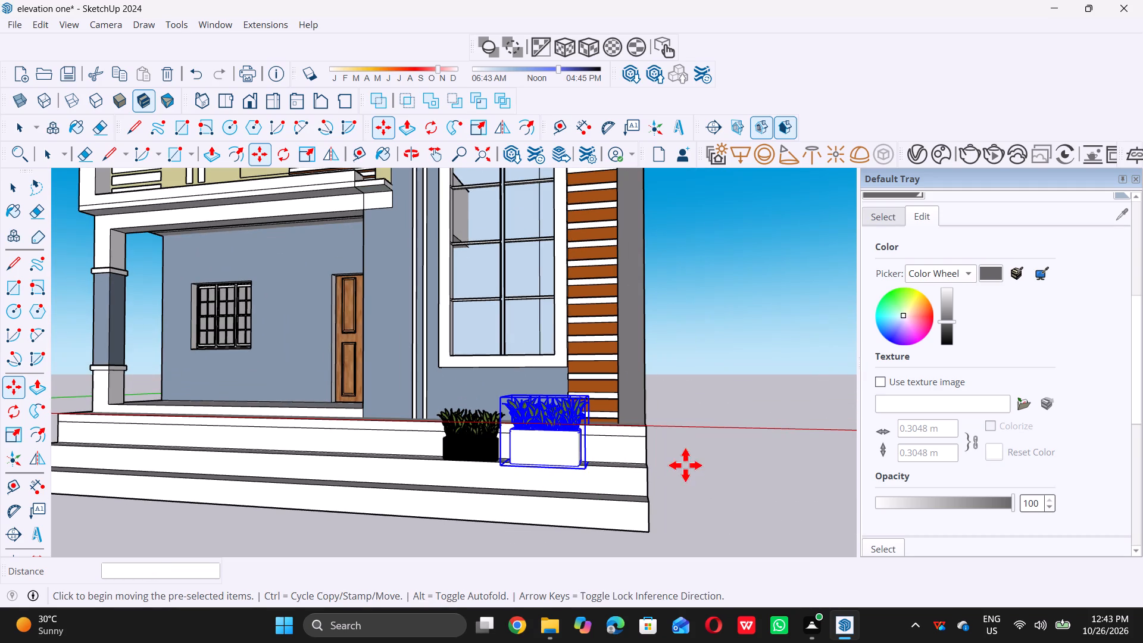
key(space)
click(729, 448)
Scale the white planter on the step down uniformly to about 0.54.
scroll(640, 473, down, 5)
middle_drag(408, 449, 577, 511)
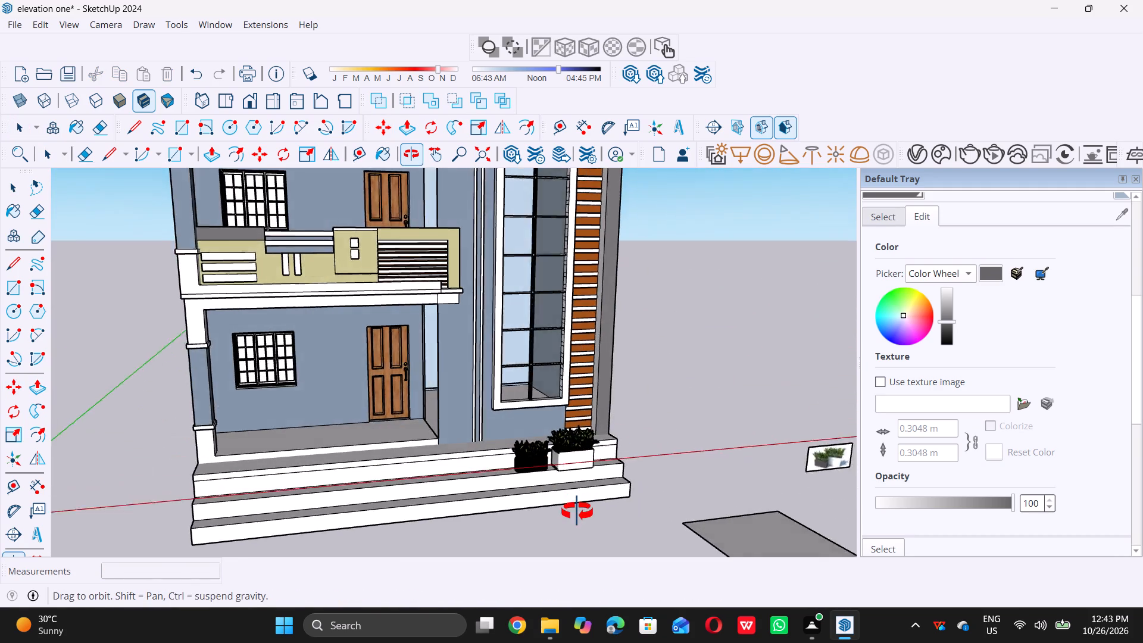
middle_drag(577, 511, 586, 515)
scroll(571, 482, up, 16)
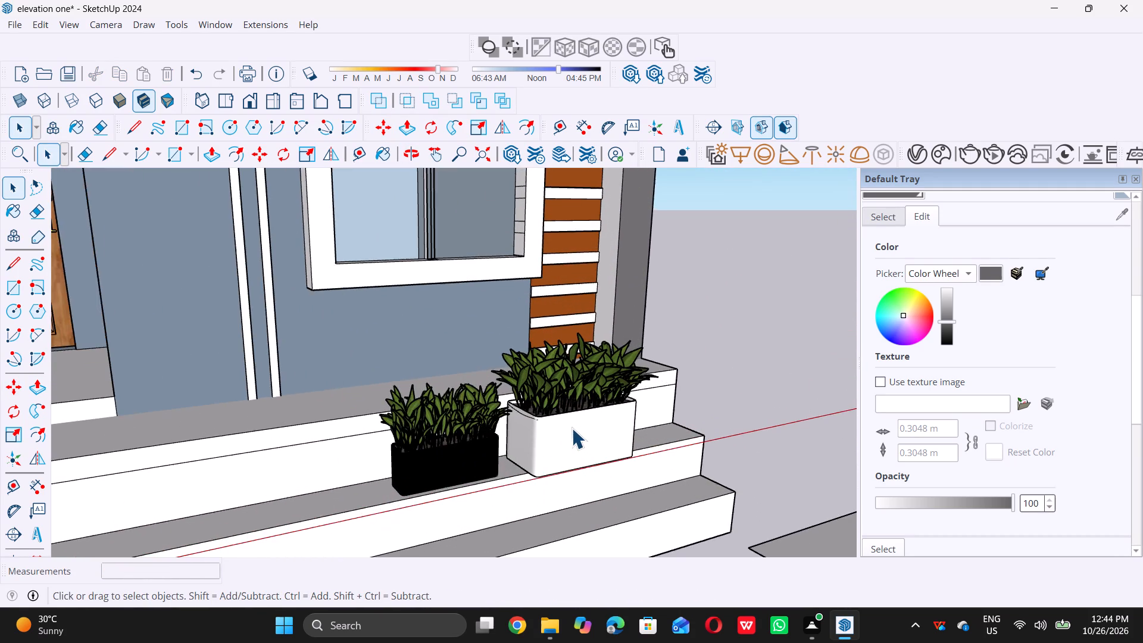
double_click(571, 428)
click(790, 404)
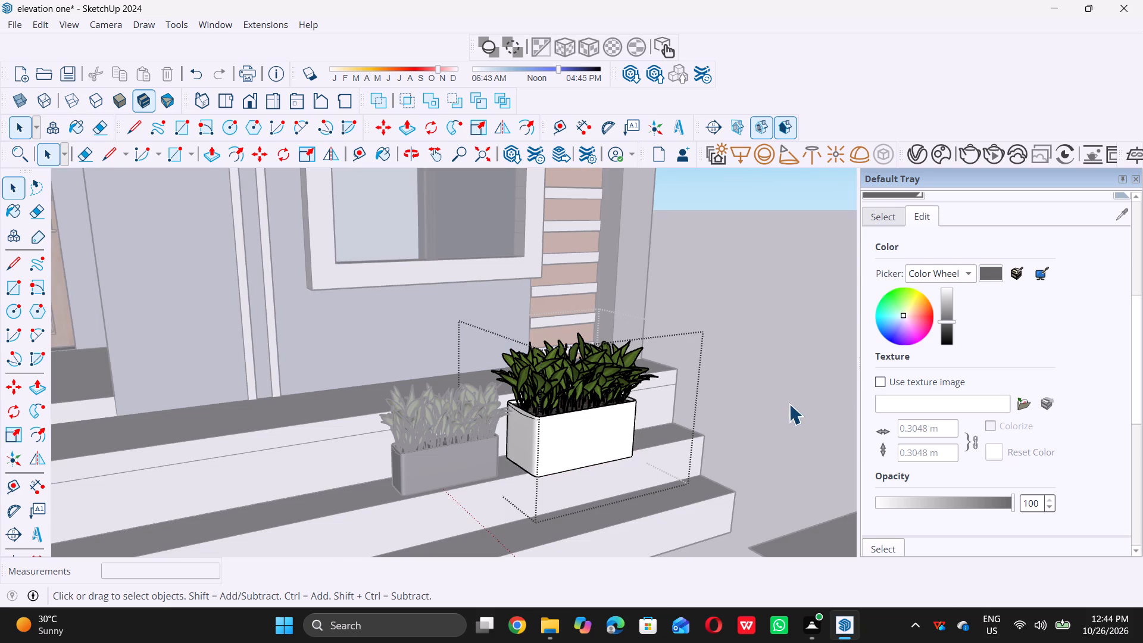
click(564, 427)
key(s)
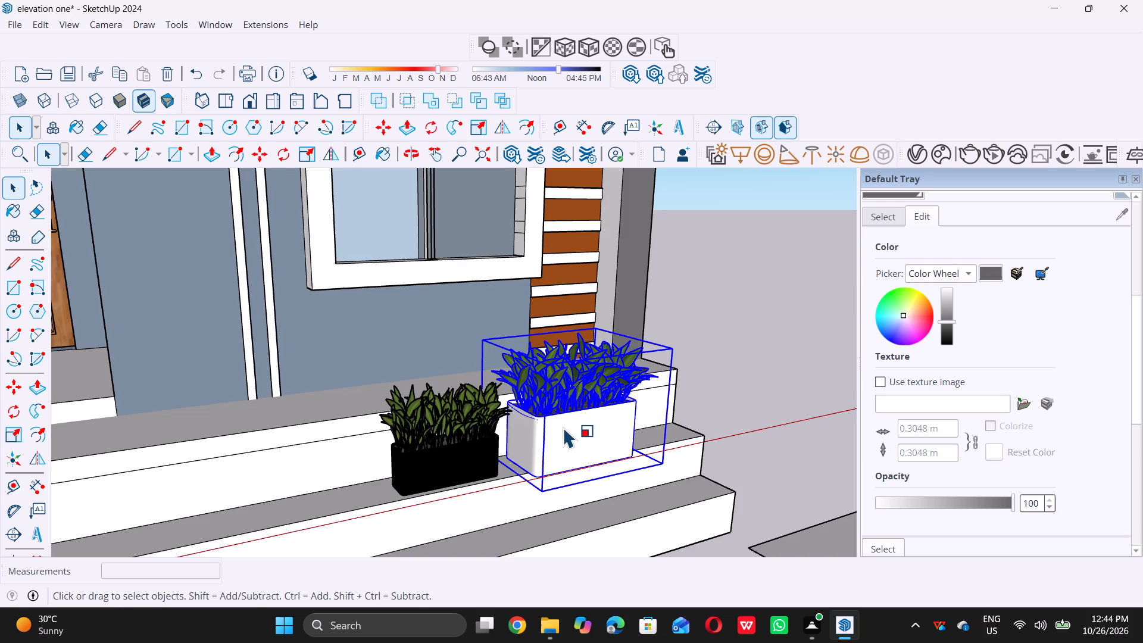
click(487, 339)
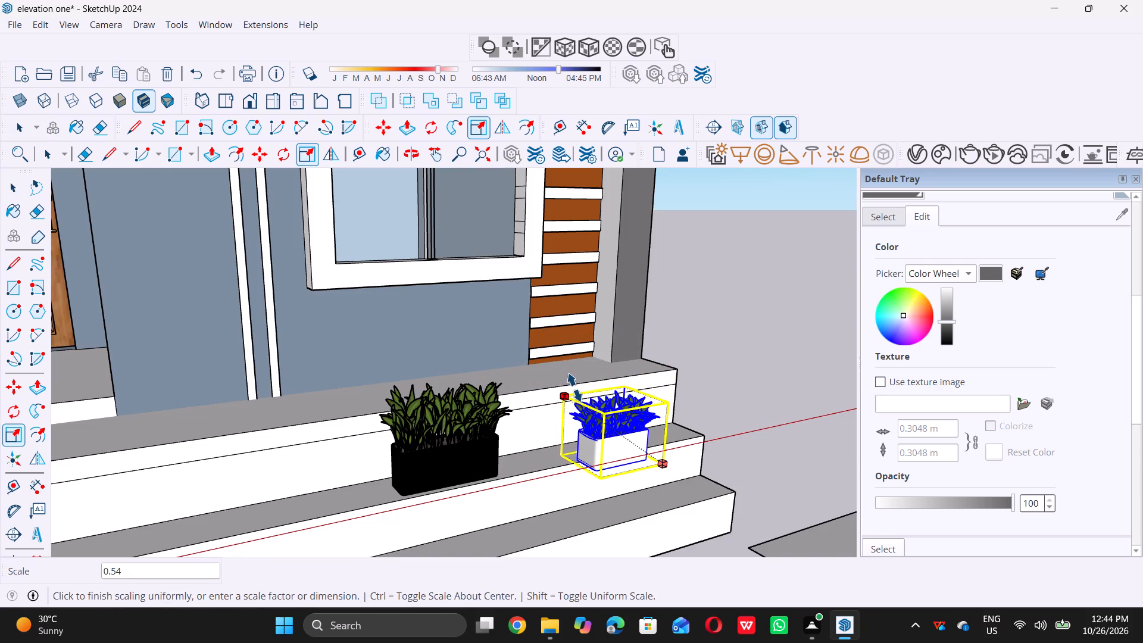
click(574, 388)
key(space)
click(784, 375)
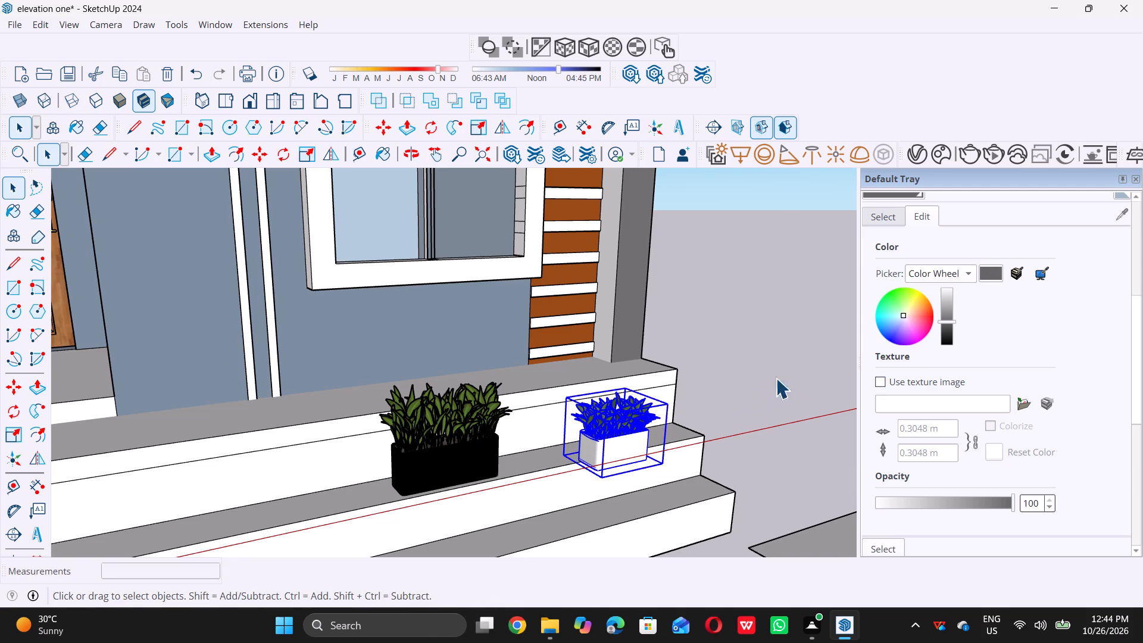
Move the white planter by its bottom corner about 1' 1 3/4" along the tread toward the black planter.
scroll(658, 446, up, 5)
key(m)
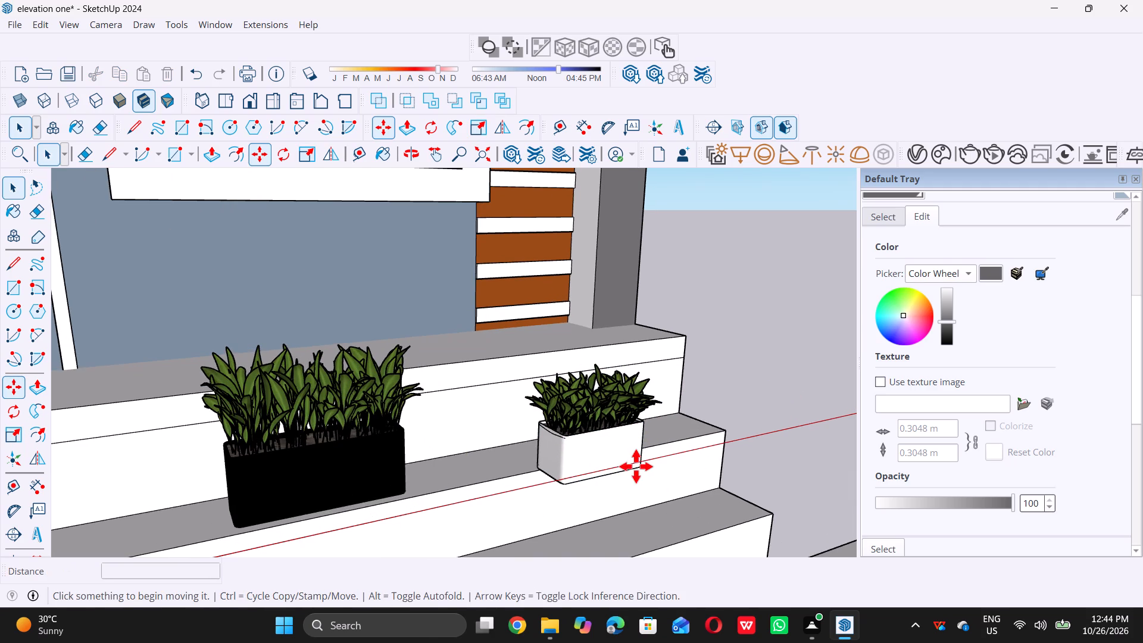
click(546, 464)
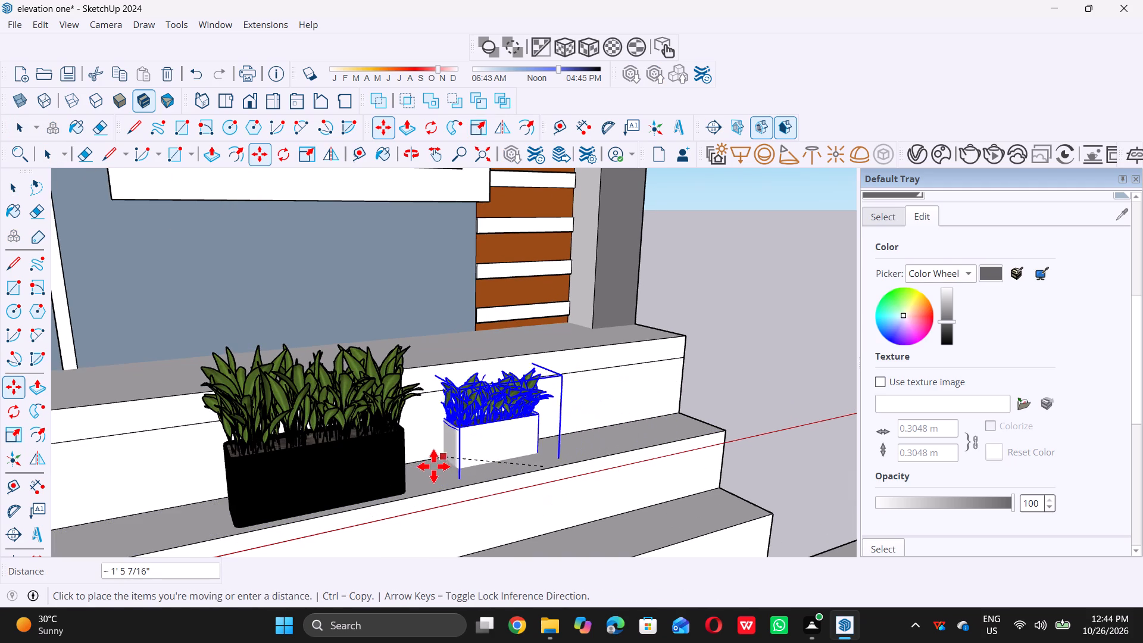
double_click(467, 452)
Move the white planter about 11 5/16" further along the tread so it sits right next to the black planter.
middle_drag(556, 486, 555, 485)
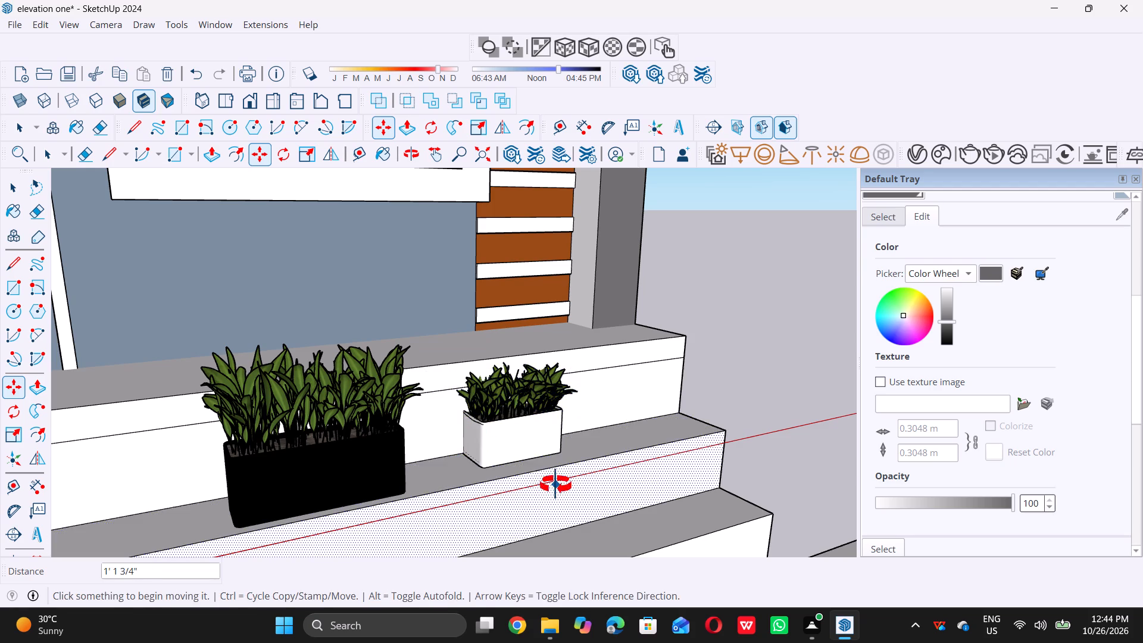
middle_drag(555, 485, 307, 462)
key(space)
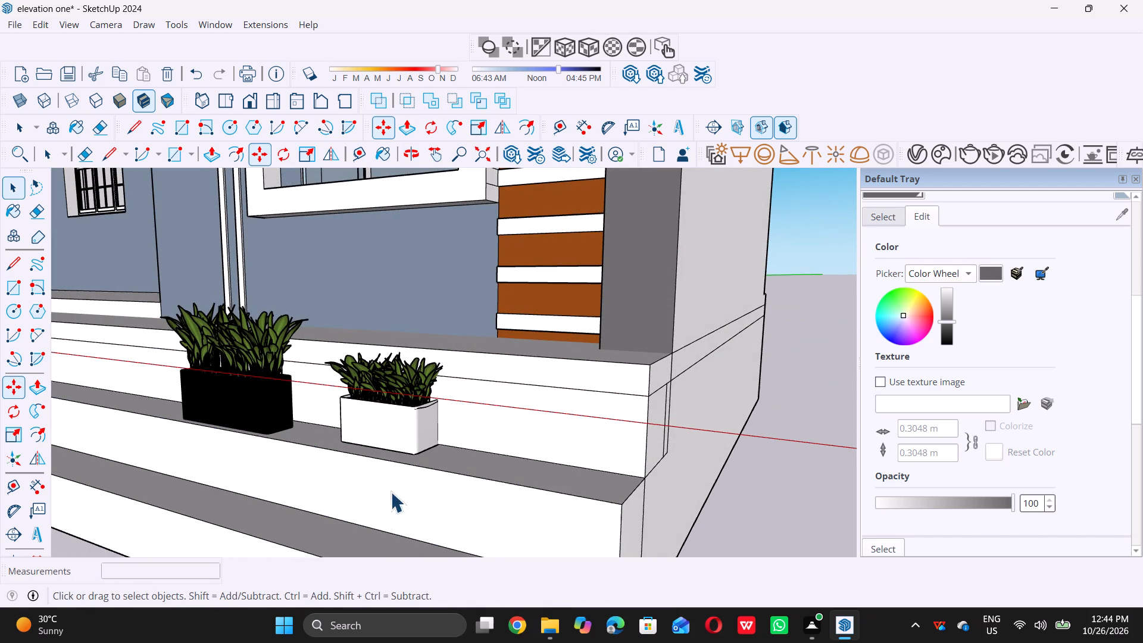
click(390, 426)
key(m)
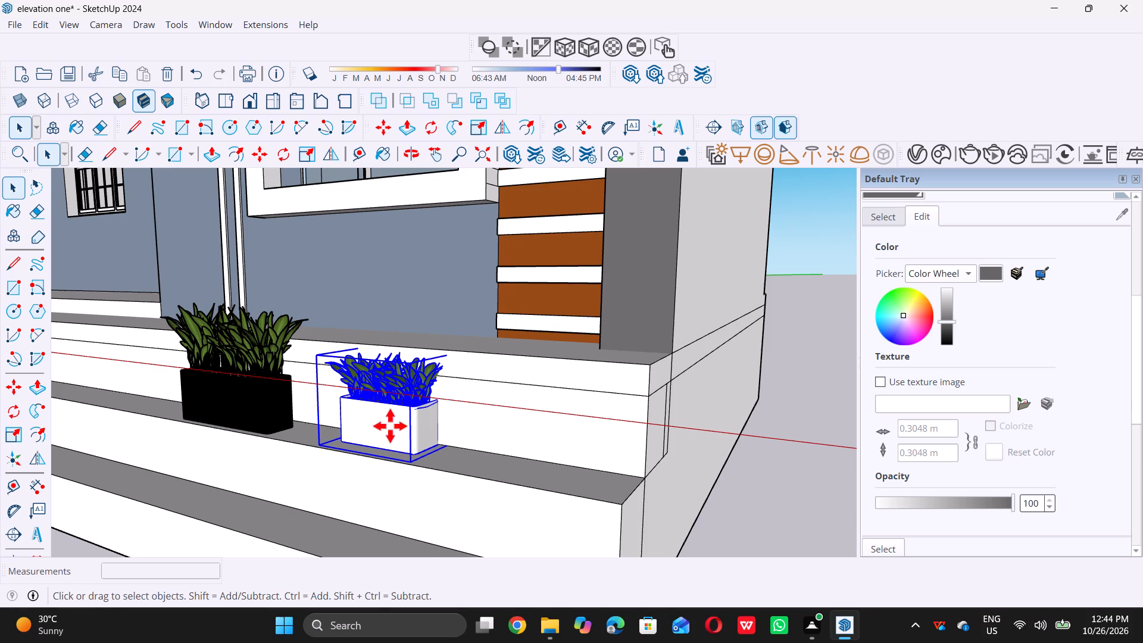
click(318, 444)
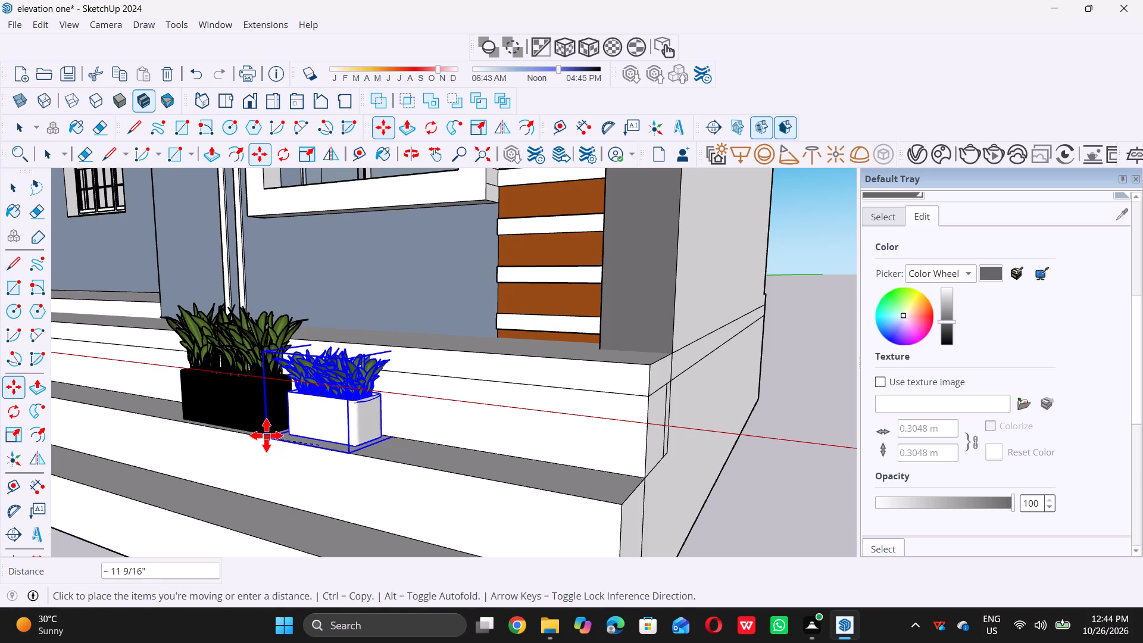
scroll(262, 433, up, 1)
middle_drag(261, 434, 361, 436)
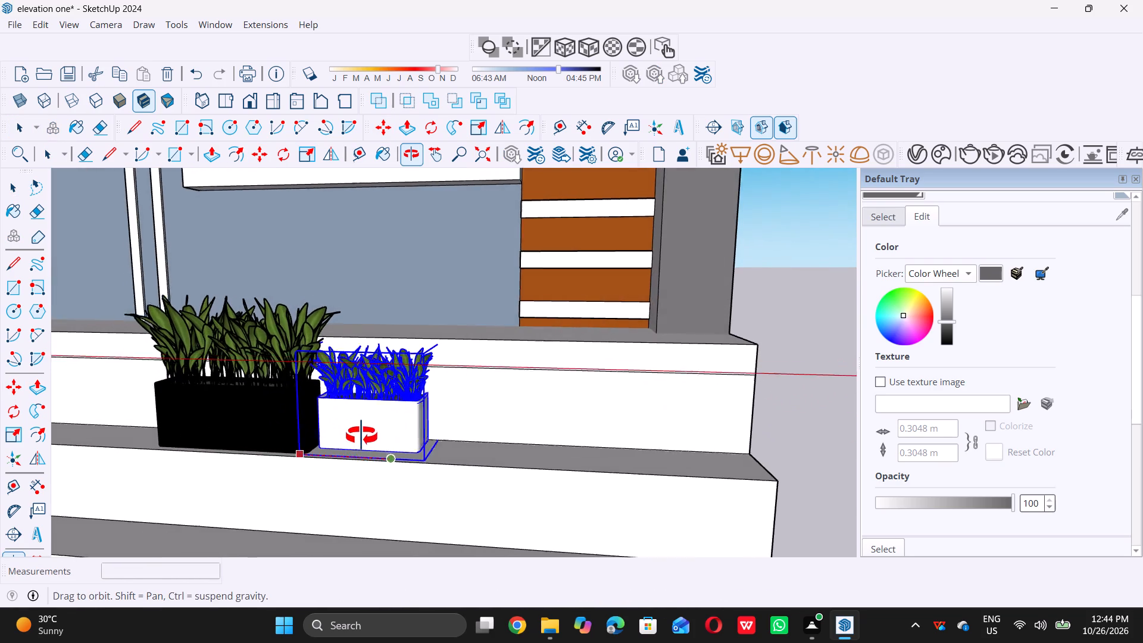
middle_drag(361, 436, 363, 436)
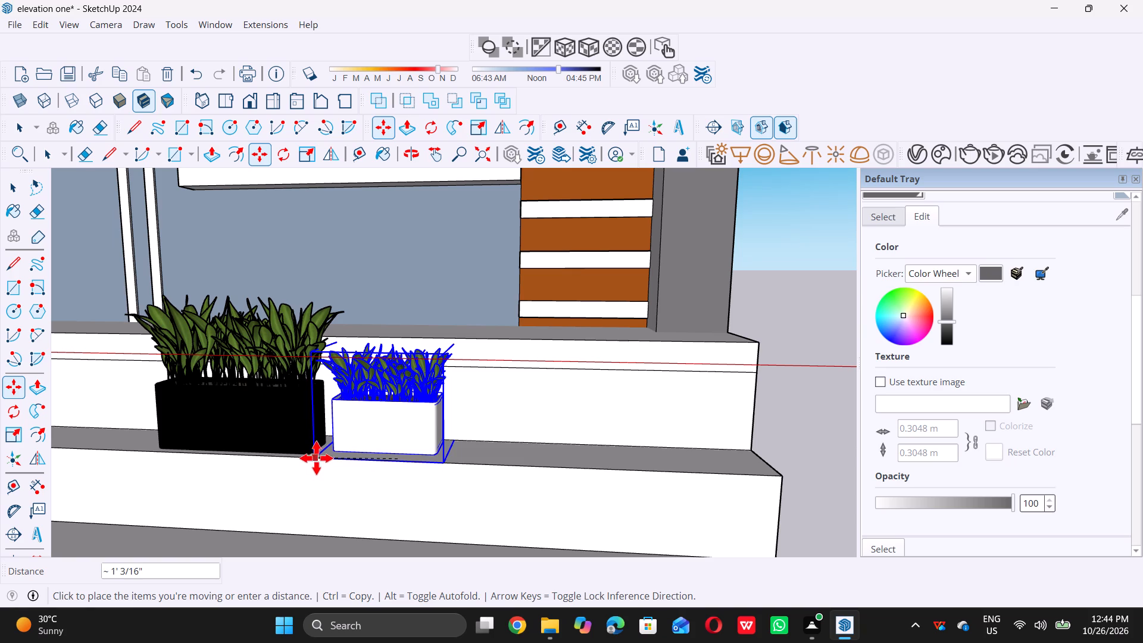
click(321, 458)
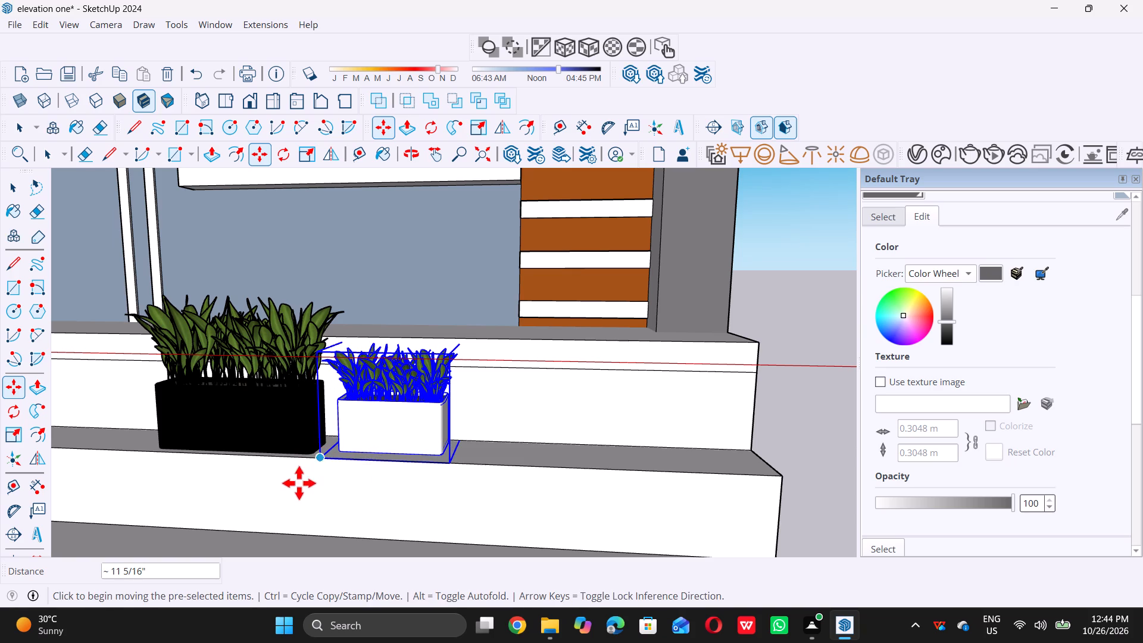
Shift the white planter 2" across the tread, away from the top landing toward the step's outer edge.
scroll(298, 486, down, 6)
middle_drag(274, 464, 498, 455)
middle_drag(520, 441, 117, 491)
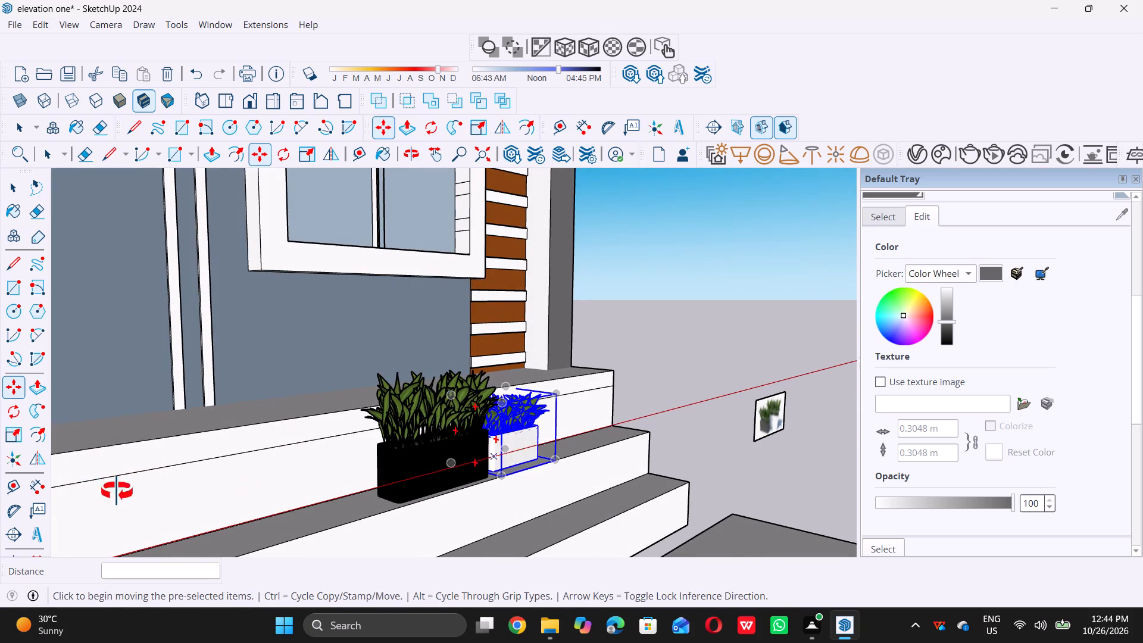
middle_drag(117, 491, 0, 494)
scroll(385, 439, up, 11)
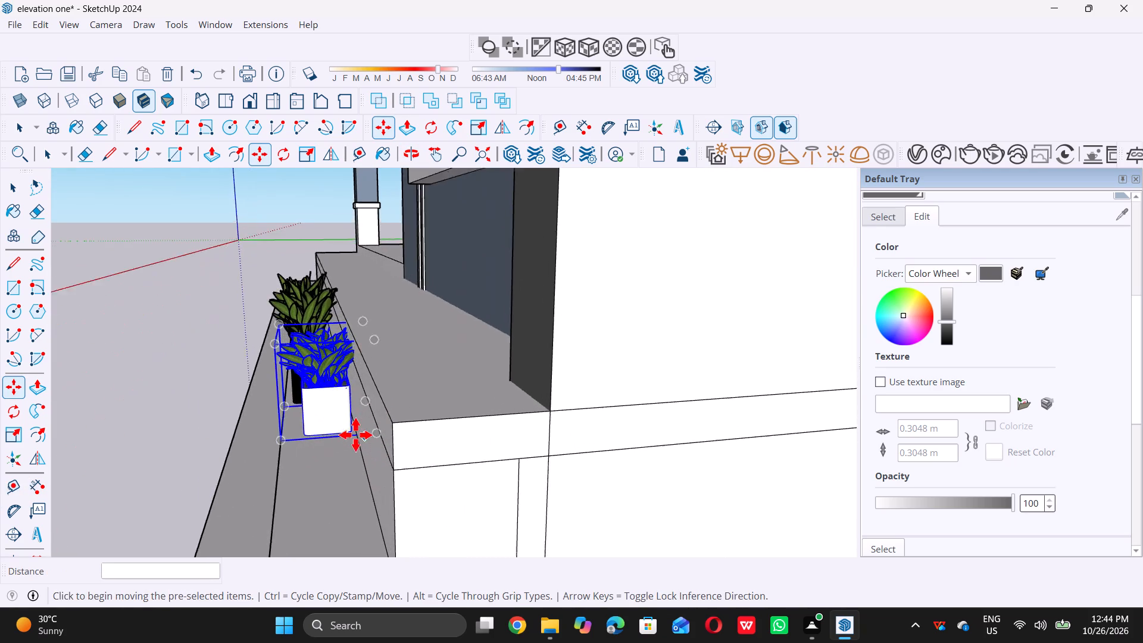
scroll(355, 435, up, 6)
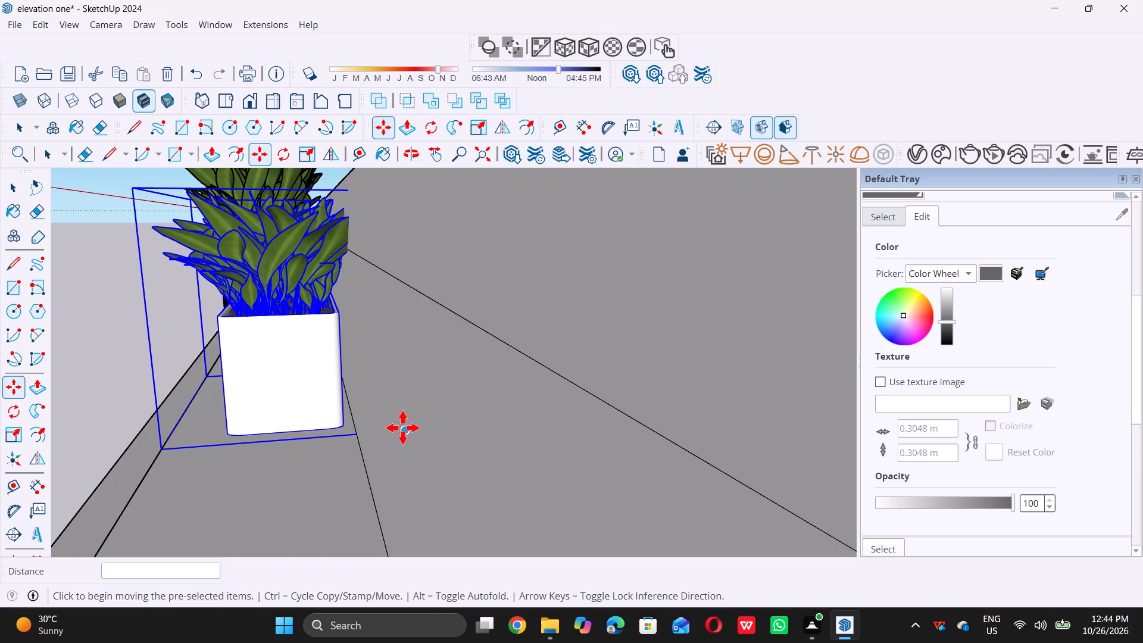
click(405, 431)
click(376, 433)
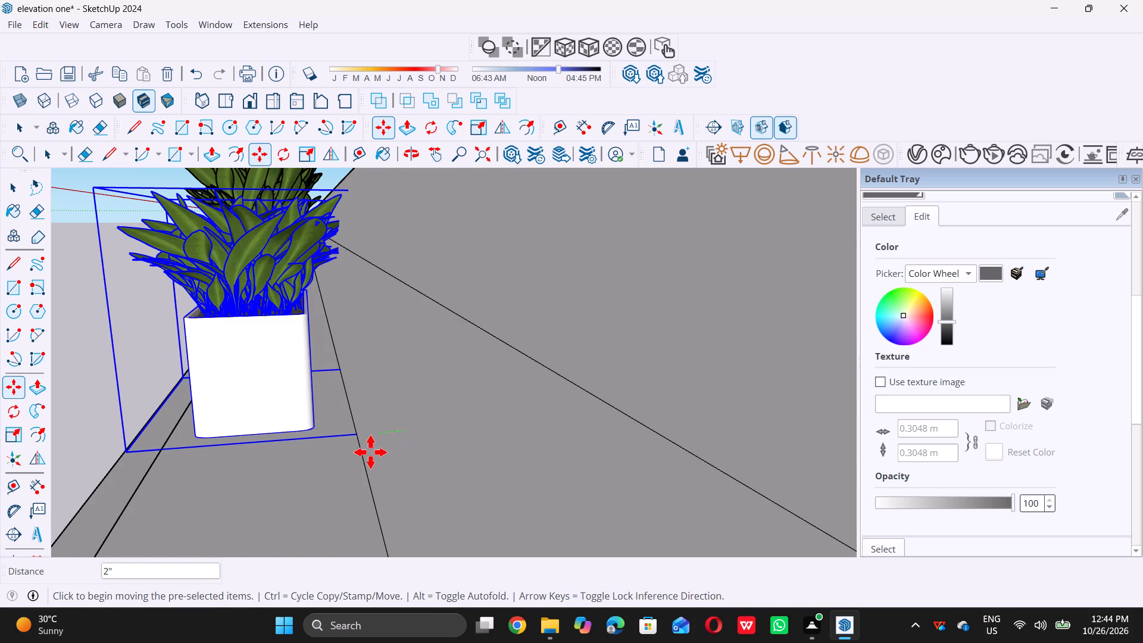
scroll(373, 455, down, 12)
key(space)
scroll(457, 482, down, 12)
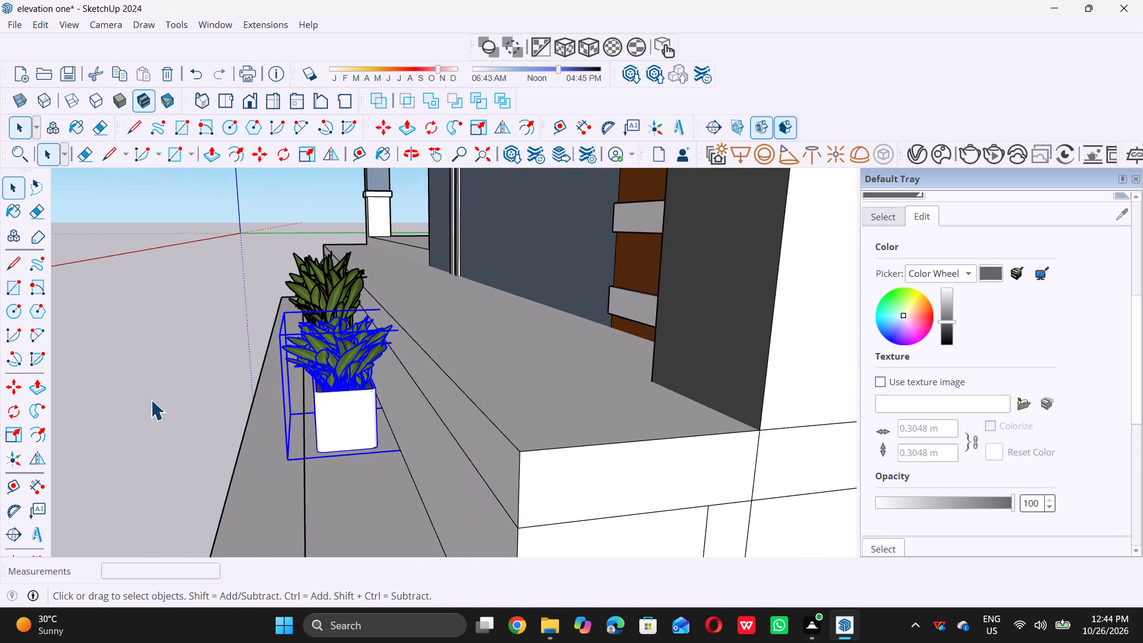
click(151, 397)
Delete the leftover planter image and the flat grey face lying on the ground beside the building.
scroll(168, 404, down, 6)
middle_drag(230, 429, 638, 396)
scroll(623, 399, down, 8)
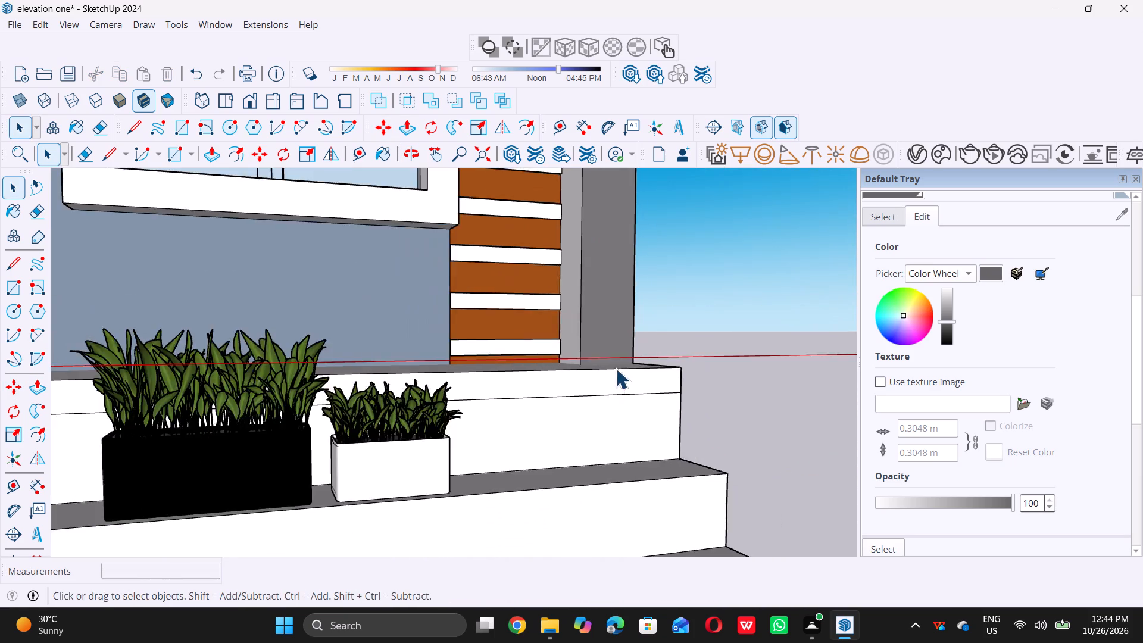
scroll(616, 369, down, 15)
middle_drag(665, 361, 560, 363)
scroll(545, 378, down, 5)
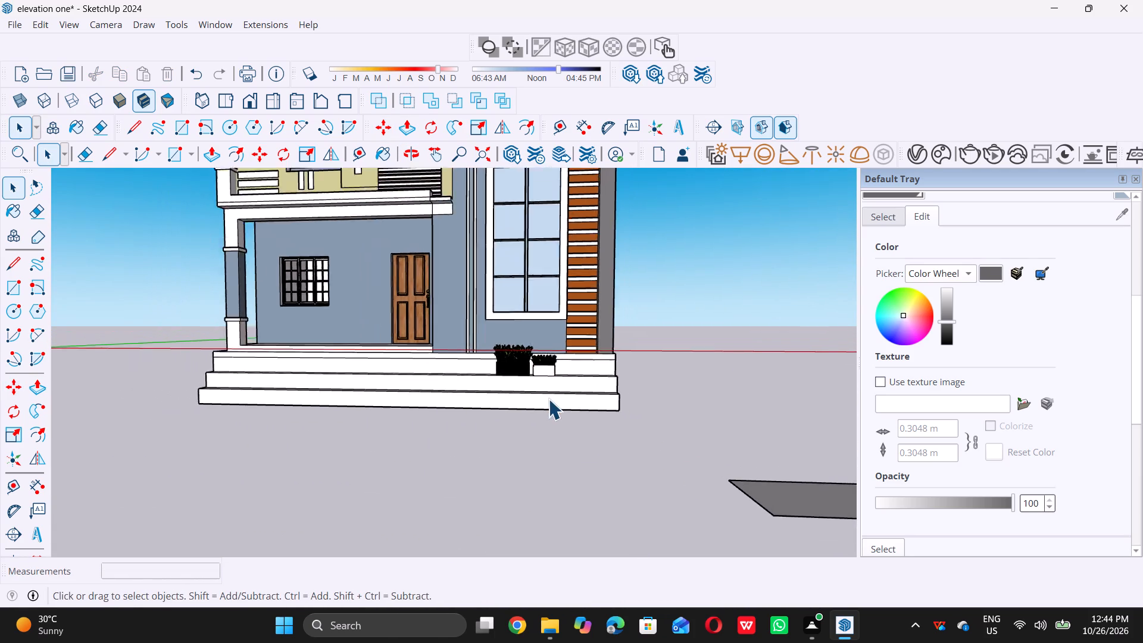
scroll(548, 399, down, 9)
scroll(730, 405, up, 5)
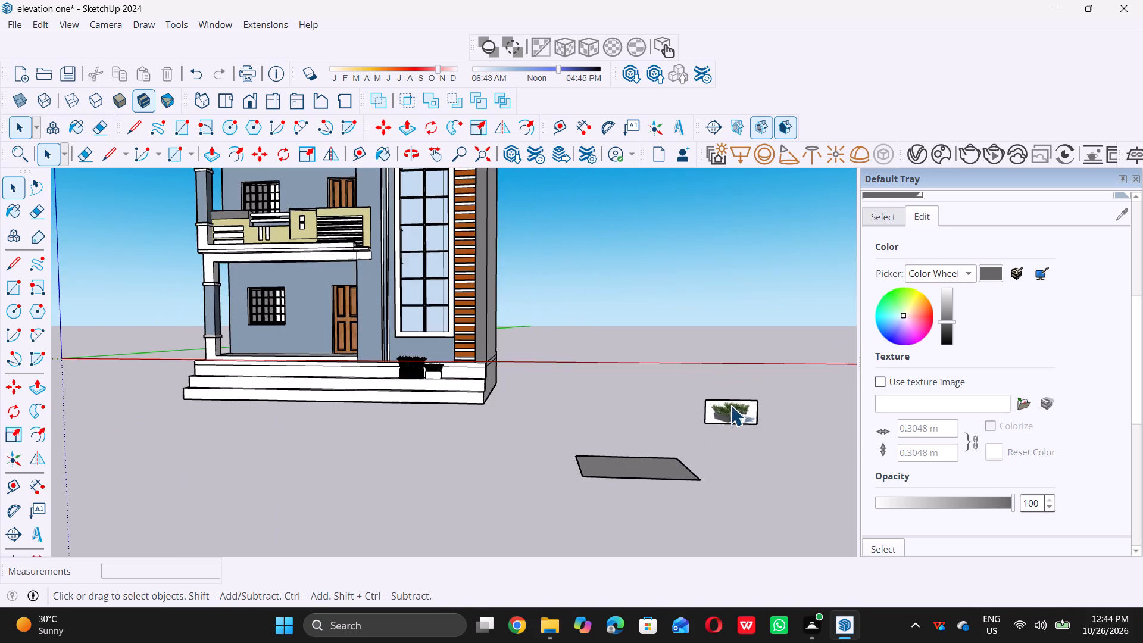
scroll(731, 405, down, 5)
drag(667, 379, 801, 510)
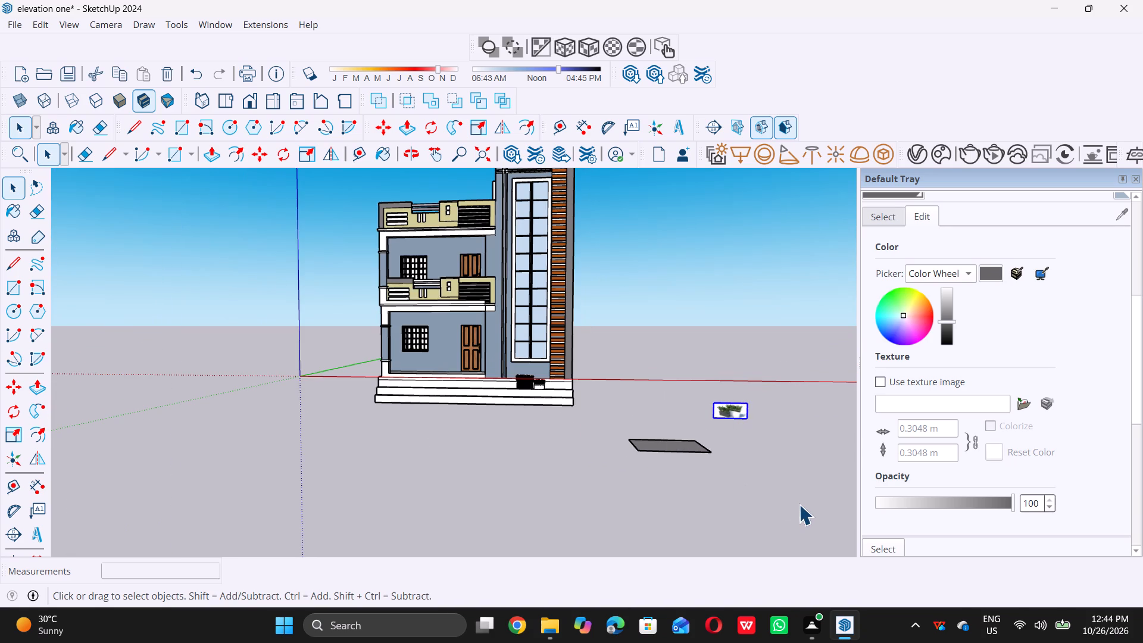
key(Delete)
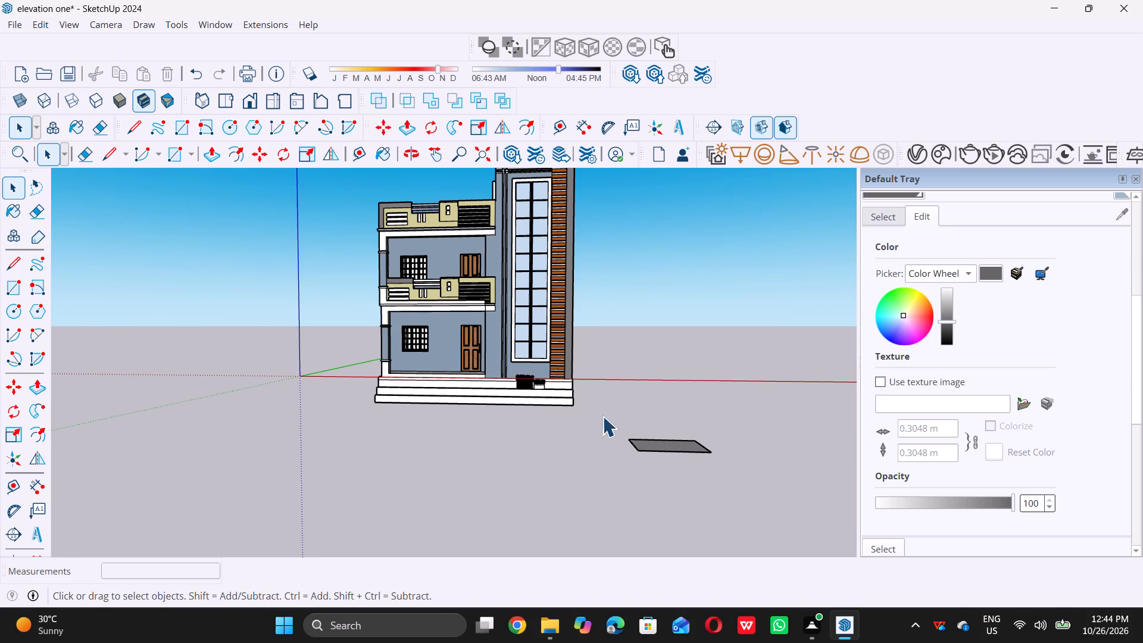
drag(604, 416, 763, 501)
key(Delete)
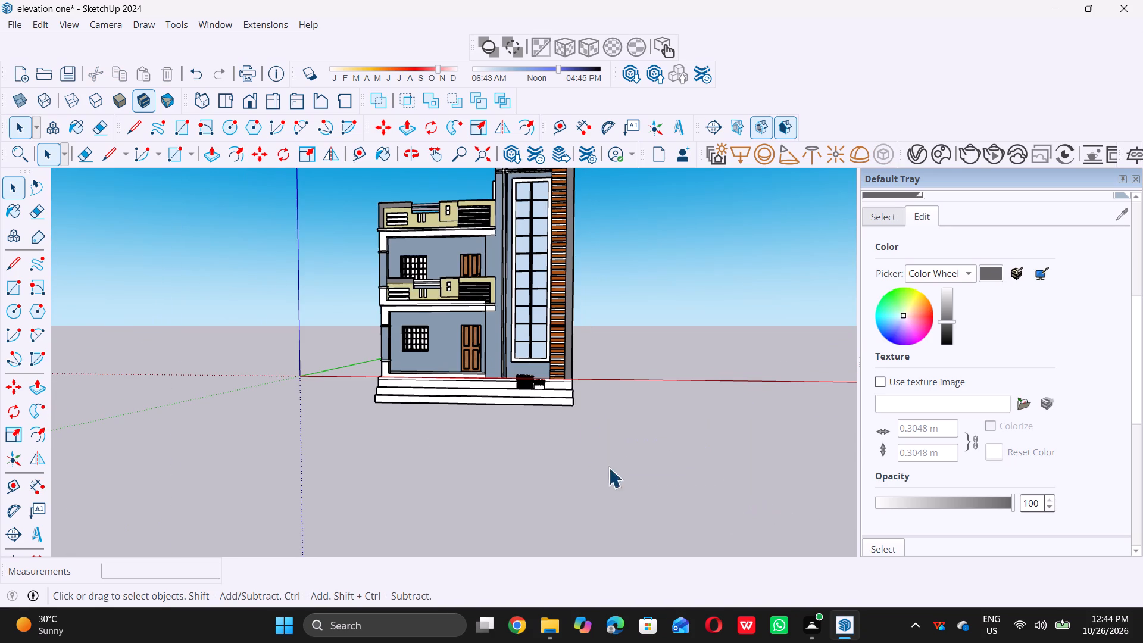
Open 3D Warehouse and browse the "plants" model results for further potted plants suited to the front steps.
scroll(548, 369, up, 20)
scroll(530, 369, down, 6)
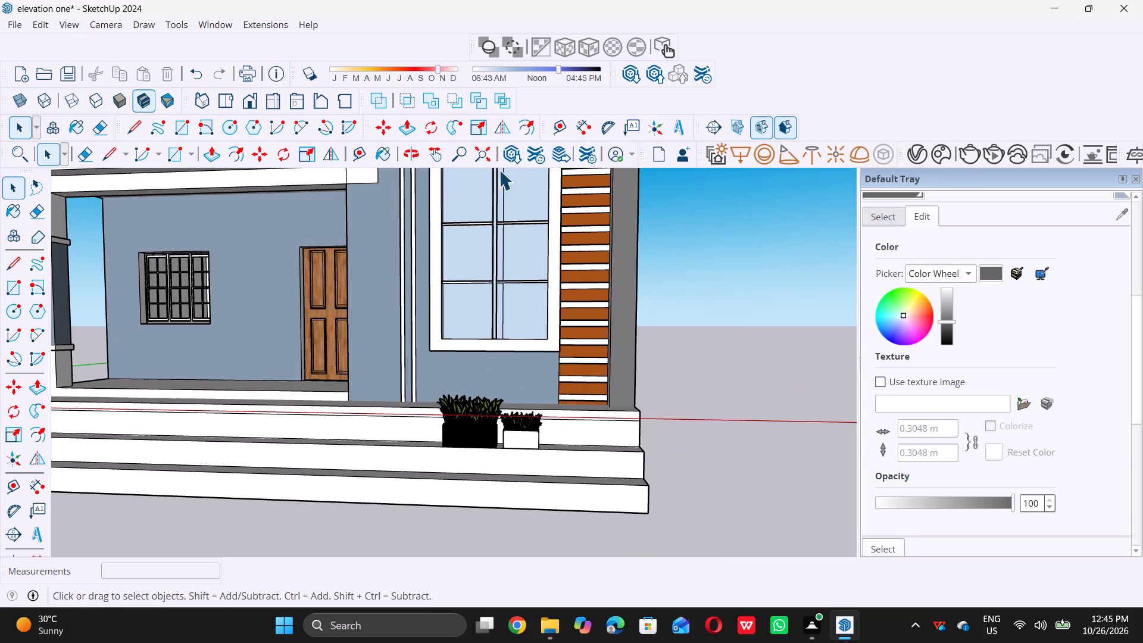
click(512, 158)
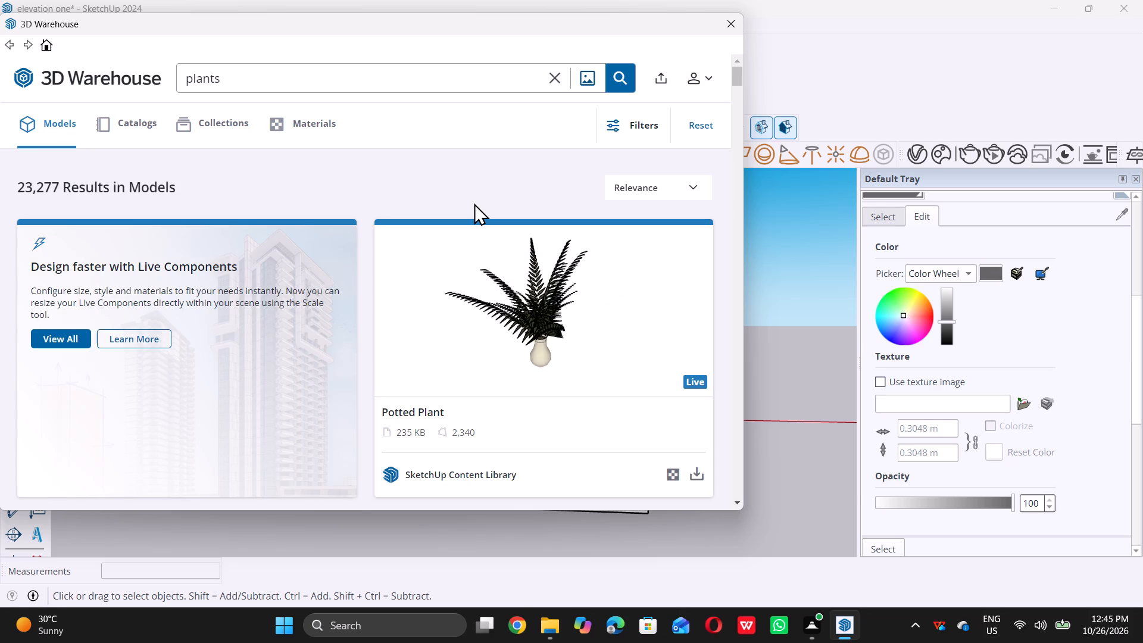
scroll(437, 323, down, 6)
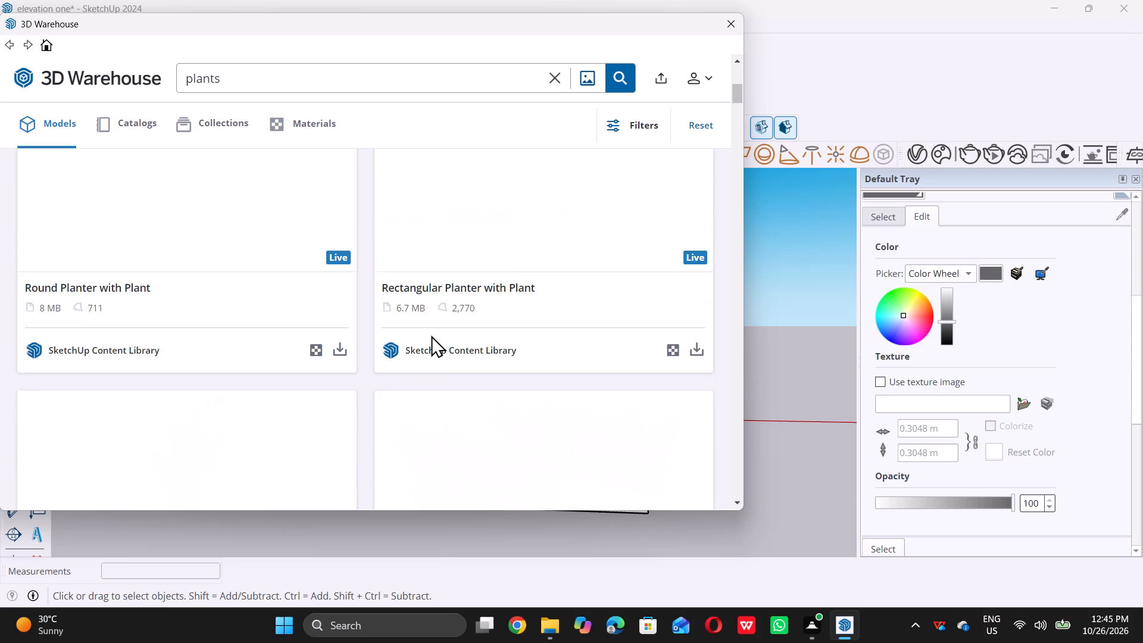
scroll(433, 338, down, 5)
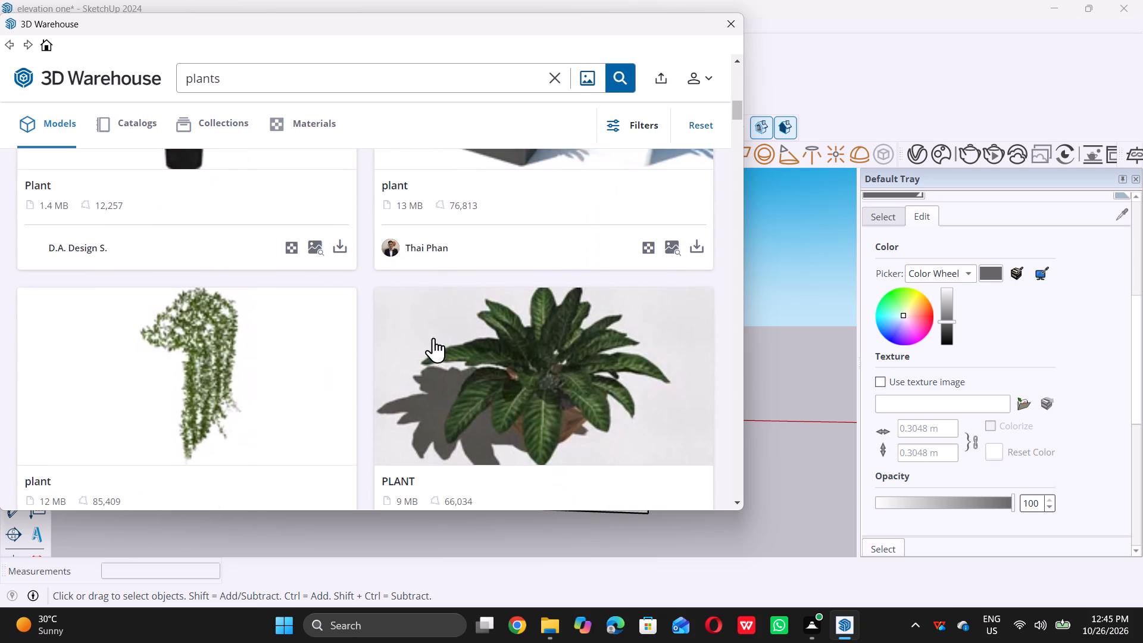
scroll(433, 338, down, 7)
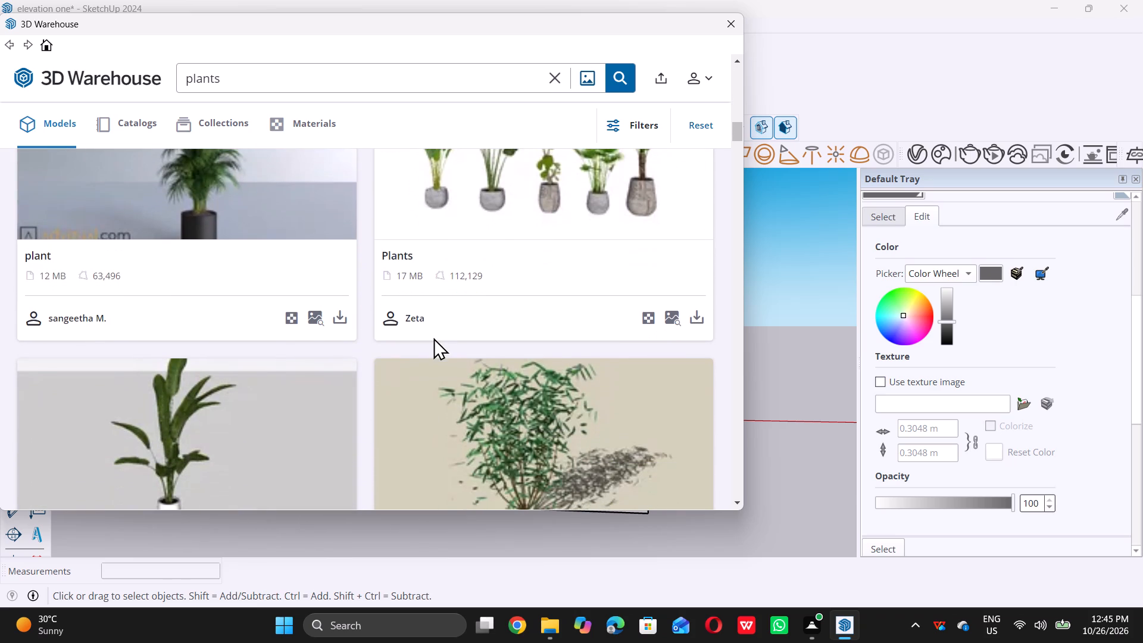
scroll(436, 342, down, 12)
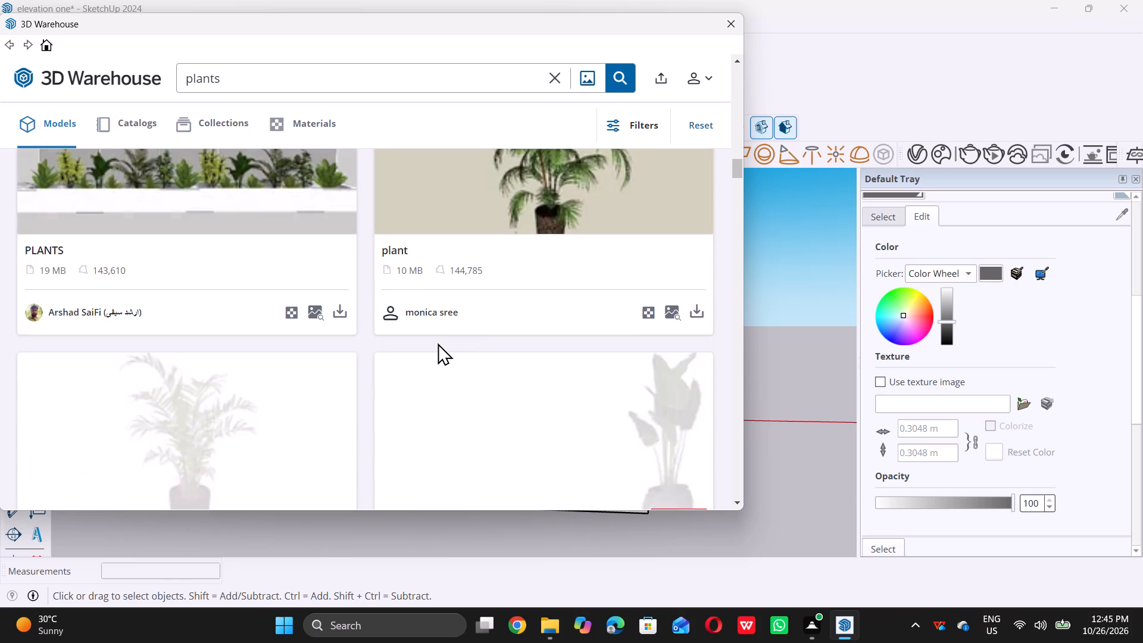
scroll(438, 343, up, 2)
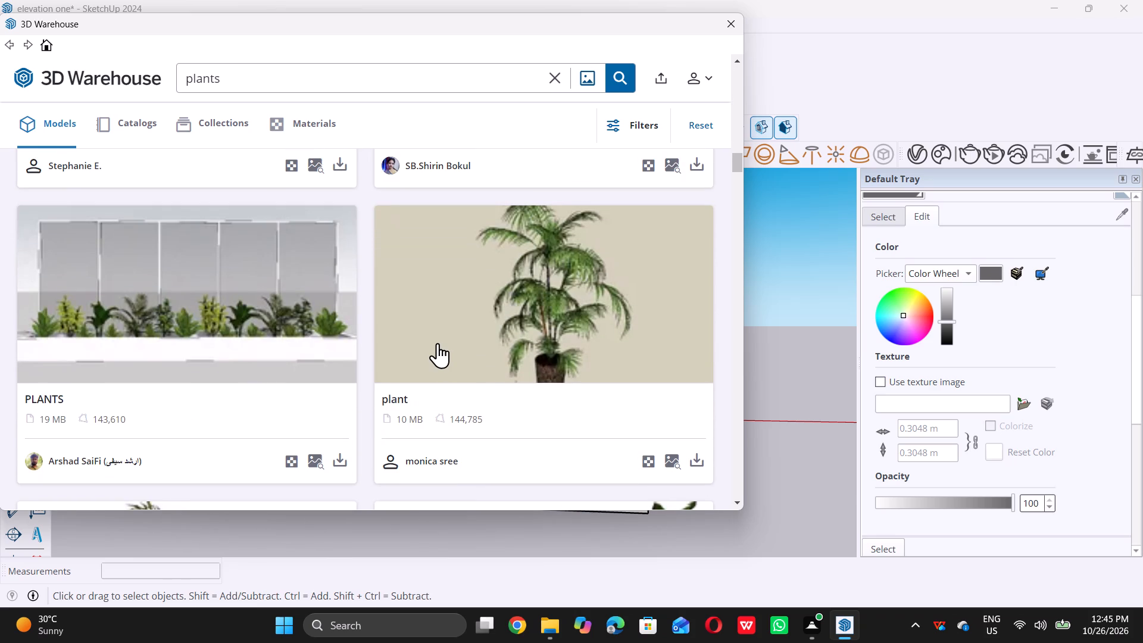
scroll(438, 346, down, 11)
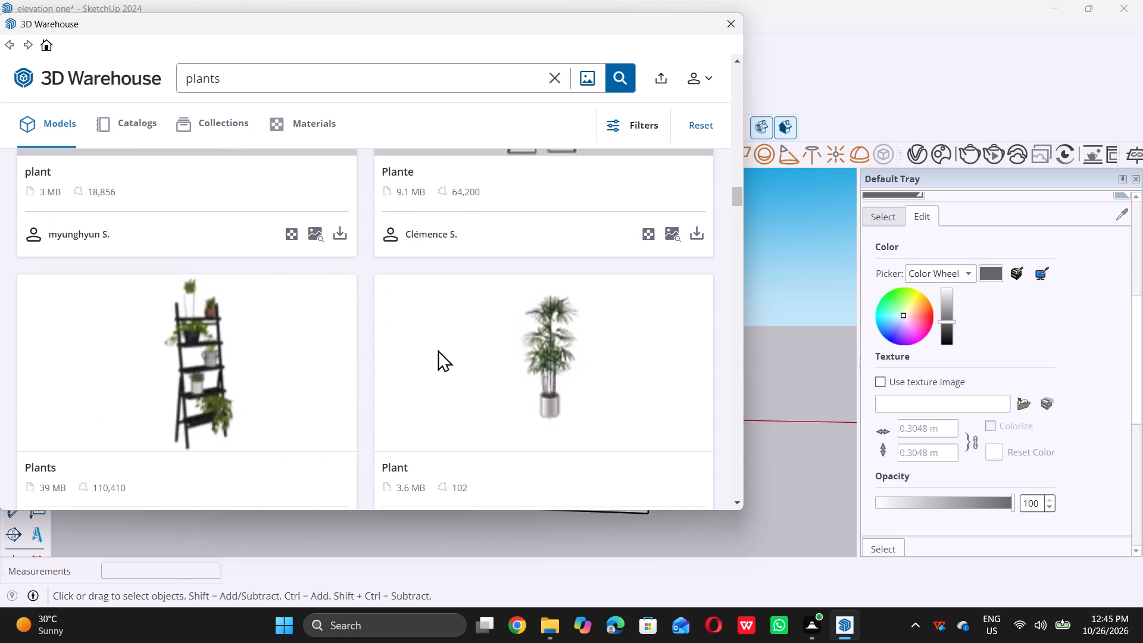
scroll(438, 349, down, 13)
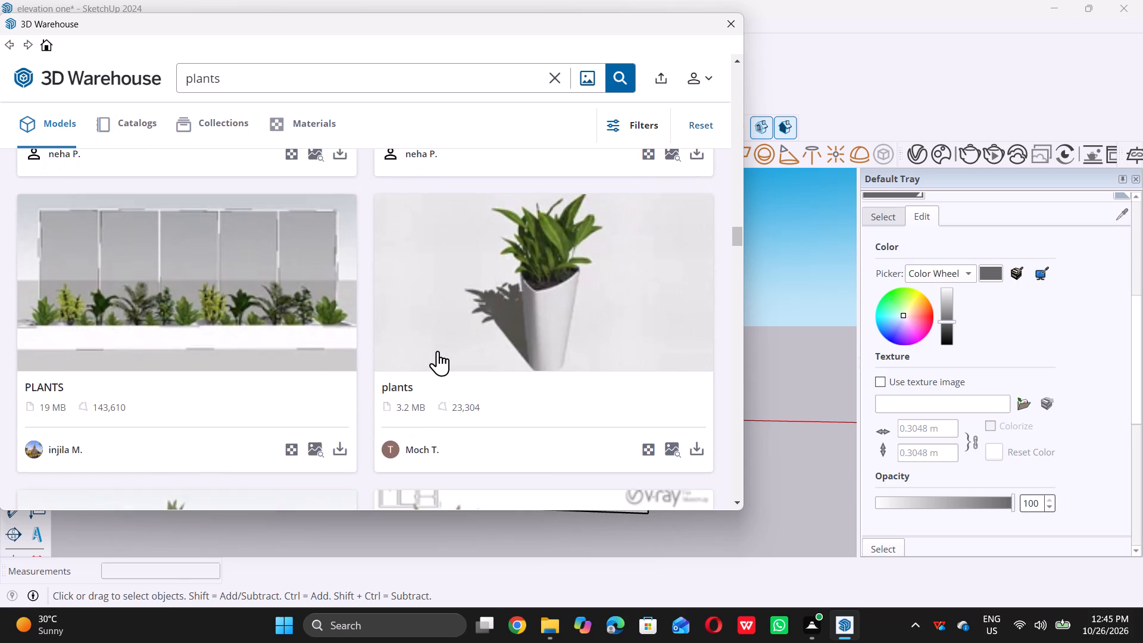
scroll(439, 352, down, 6)
scroll(440, 354, up, 2)
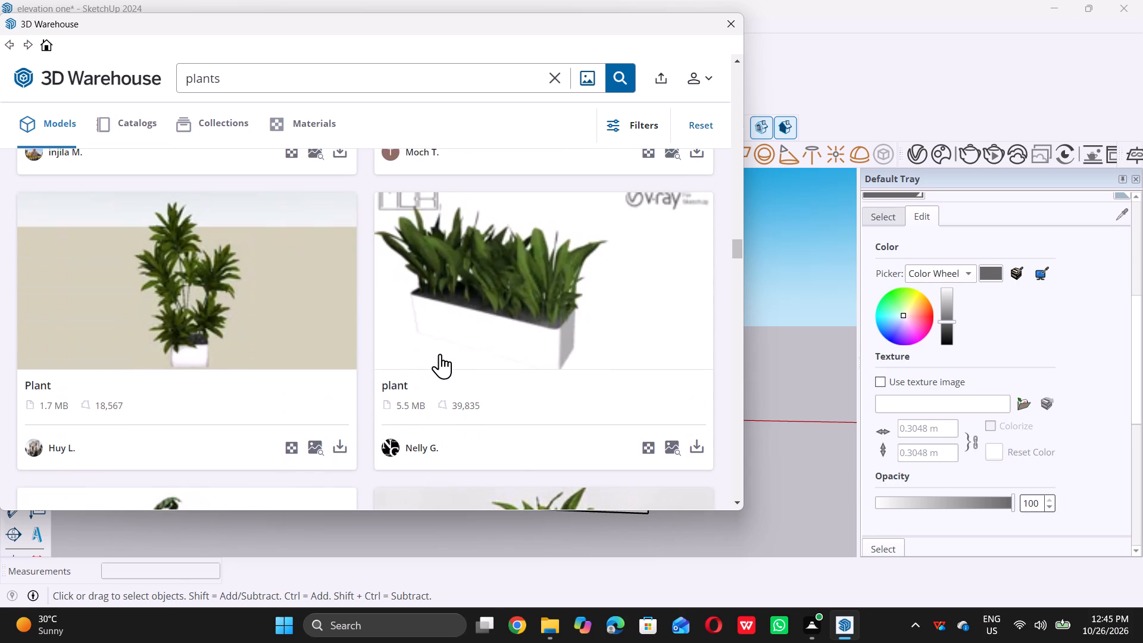
scroll(440, 354, up, 1)
scroll(440, 354, down, 10)
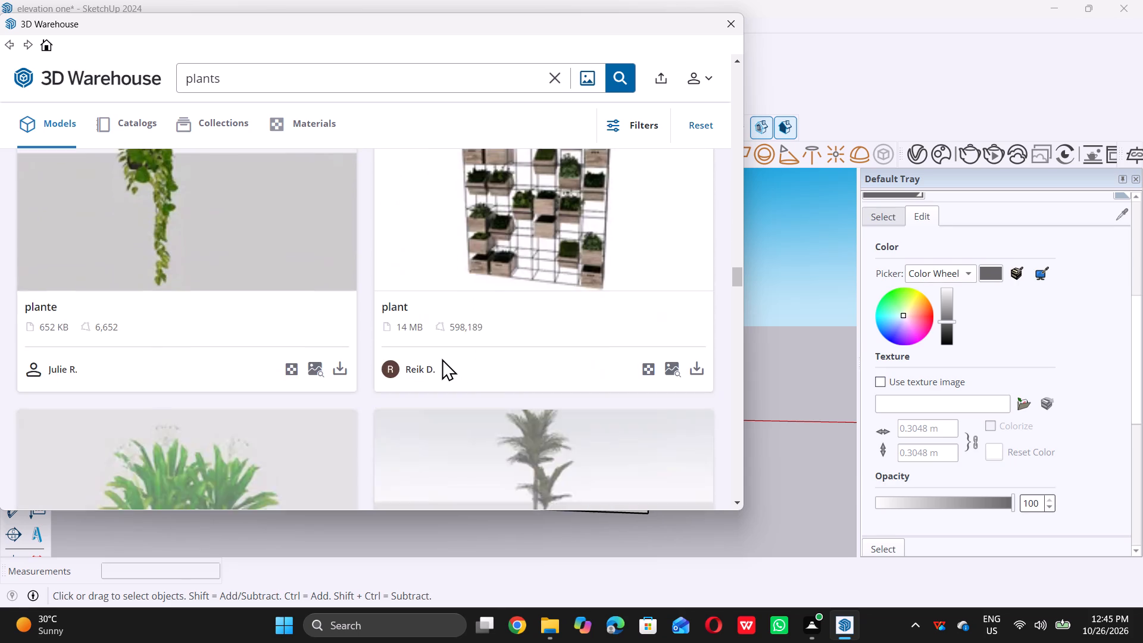
scroll(442, 358, down, 7)
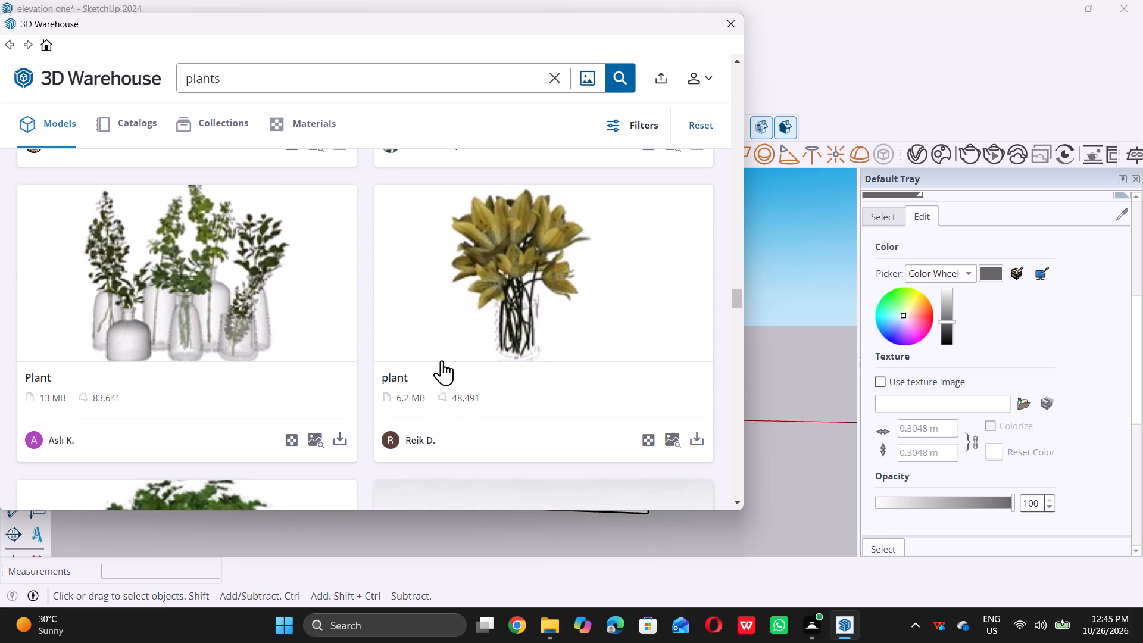
scroll(442, 360, down, 7)
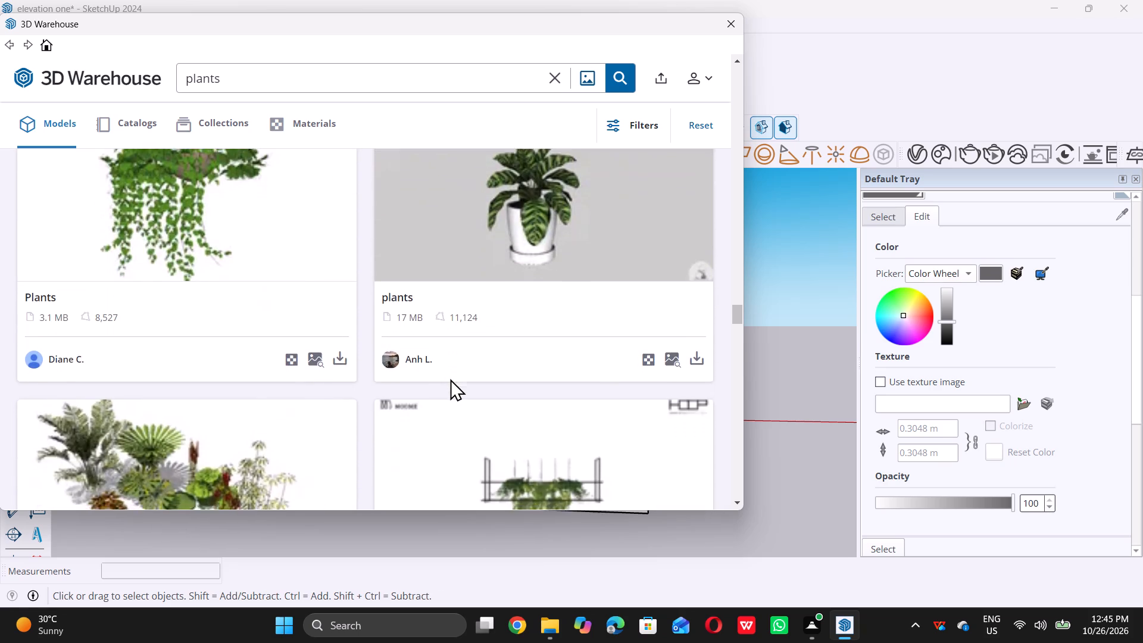
scroll(450, 379, down, 4)
scroll(451, 380, up, 4)
scroll(453, 383, down, 5)
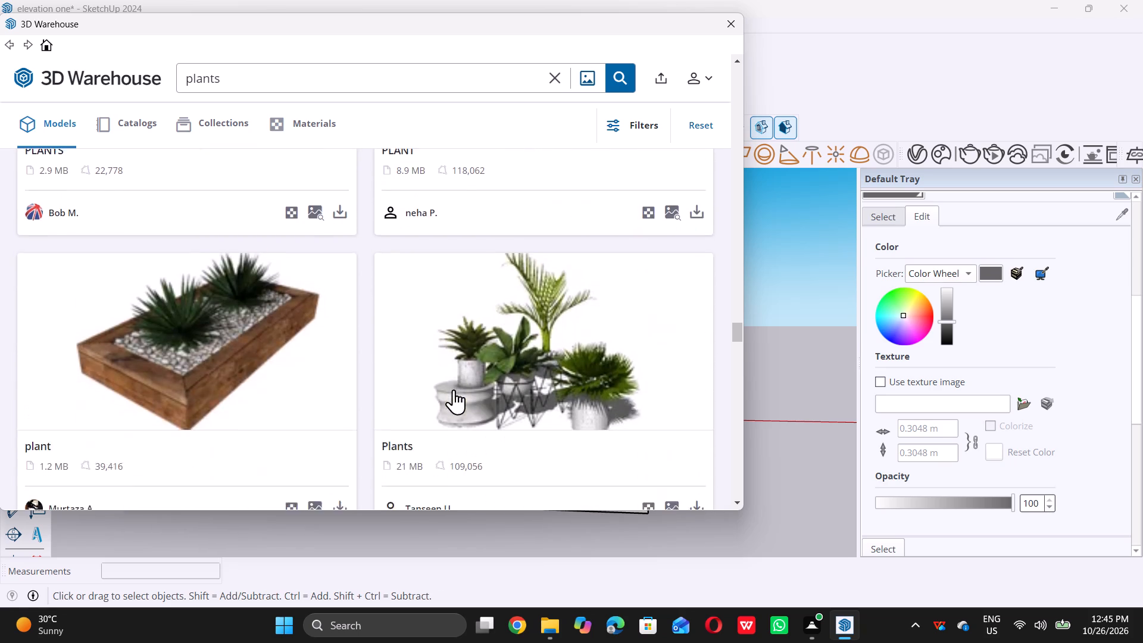
scroll(452, 395, down, 4)
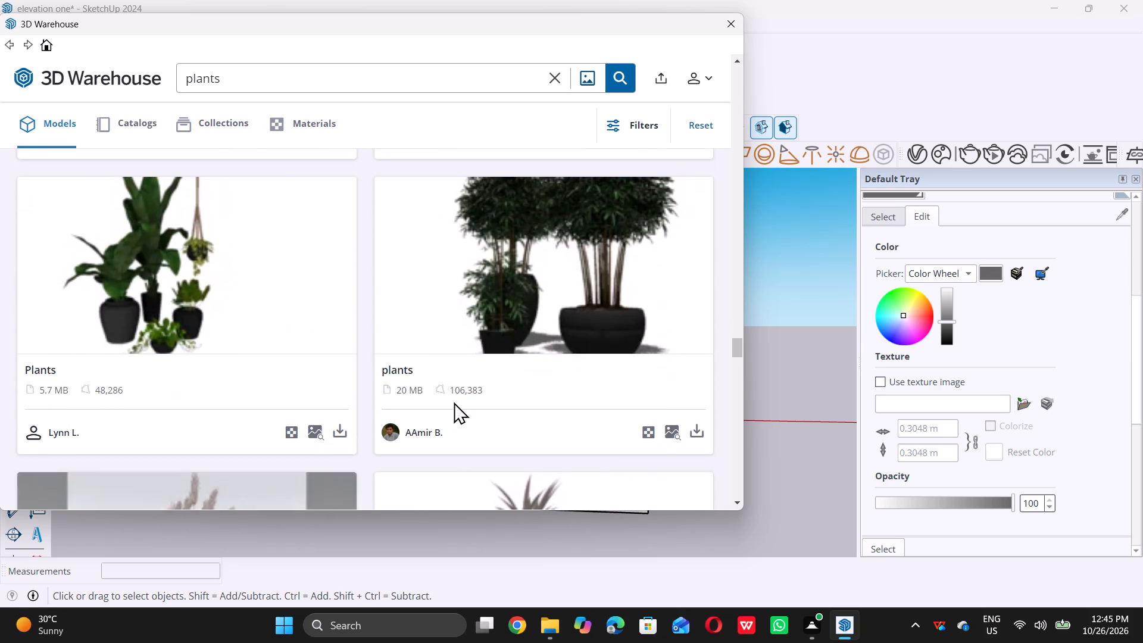
scroll(455, 405, down, 8)
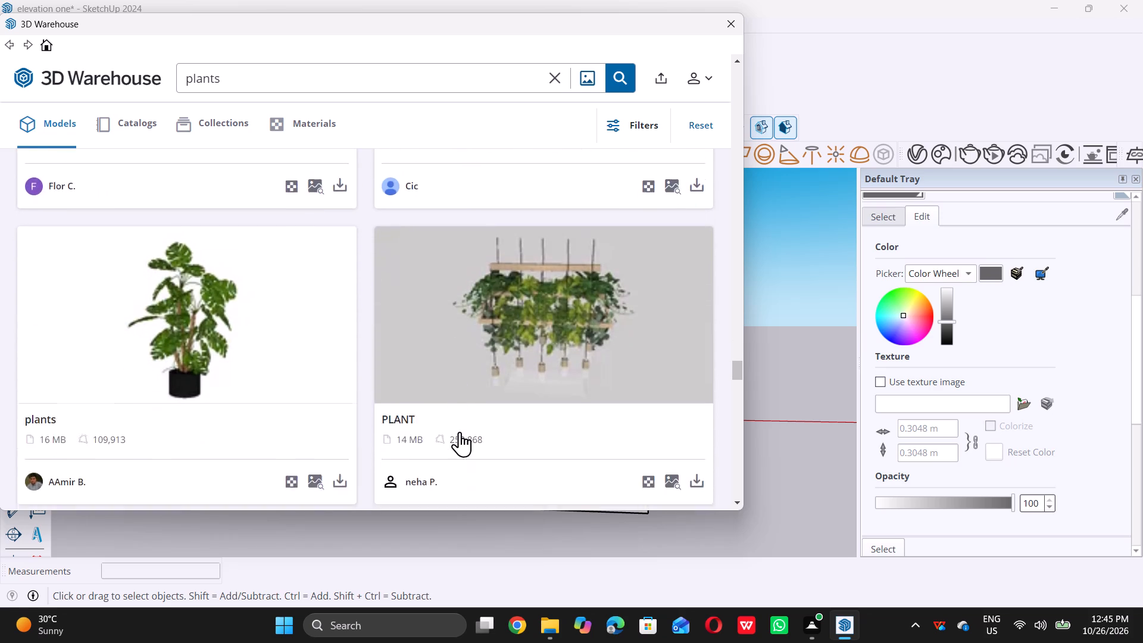
scroll(460, 433, down, 6)
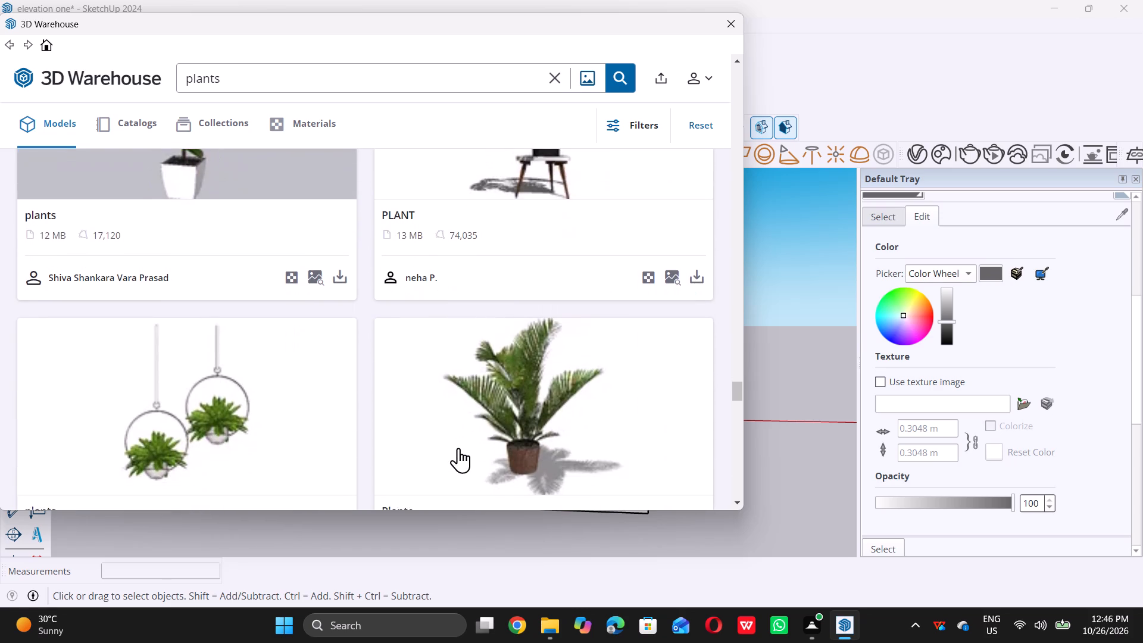
scroll(457, 454, down, 1)
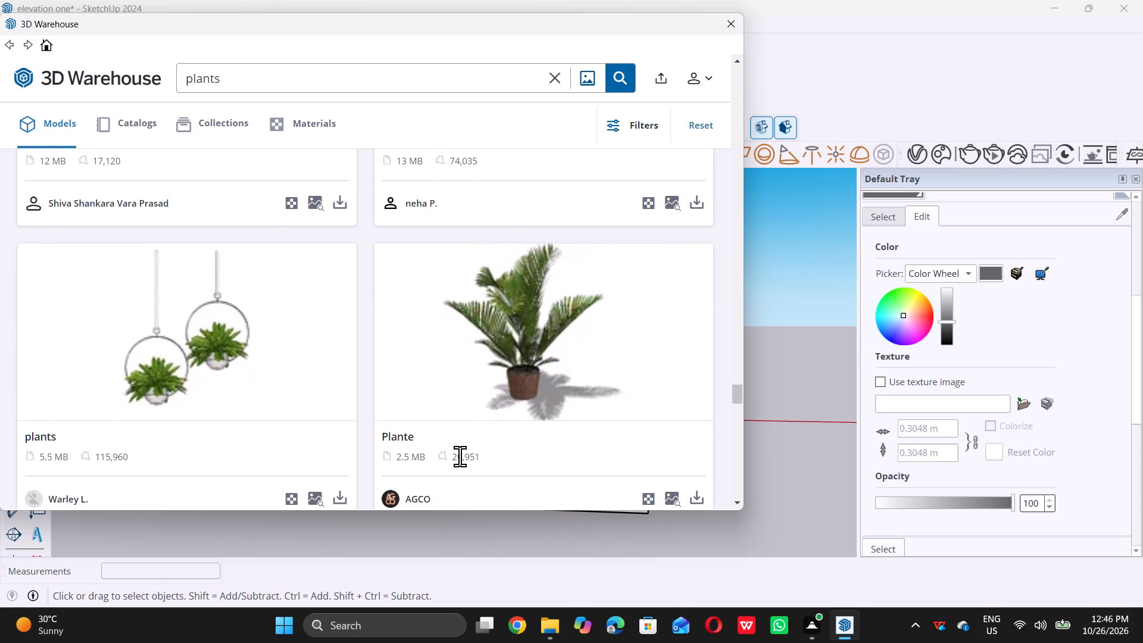
scroll(460, 456, down, 5)
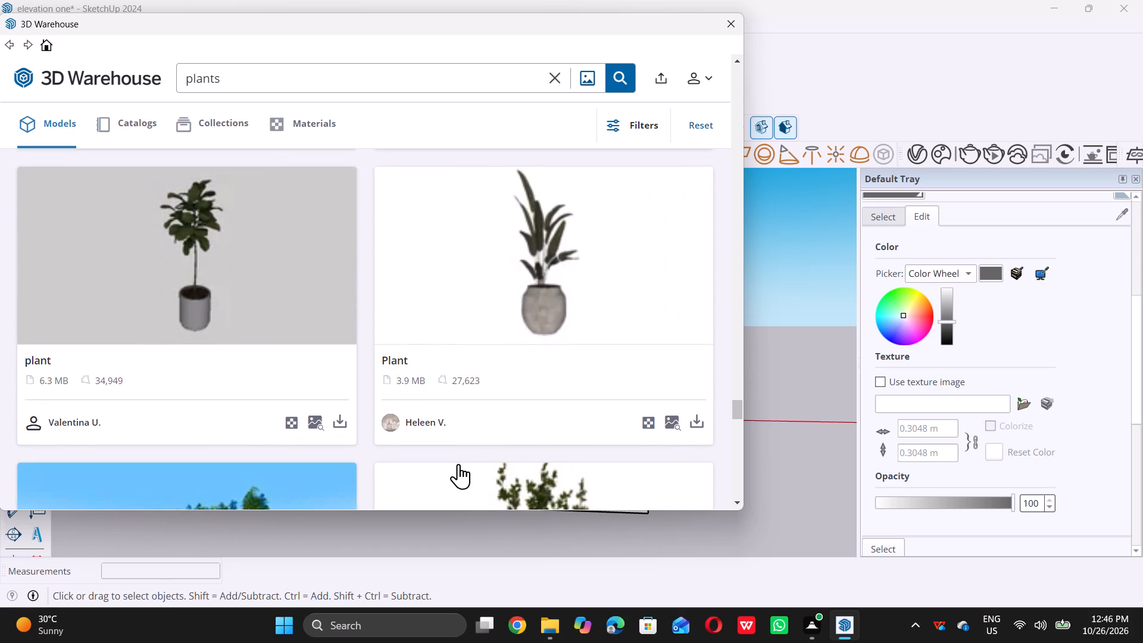
scroll(458, 464, down, 2)
scroll(458, 465, up, 3)
scroll(458, 464, down, 4)
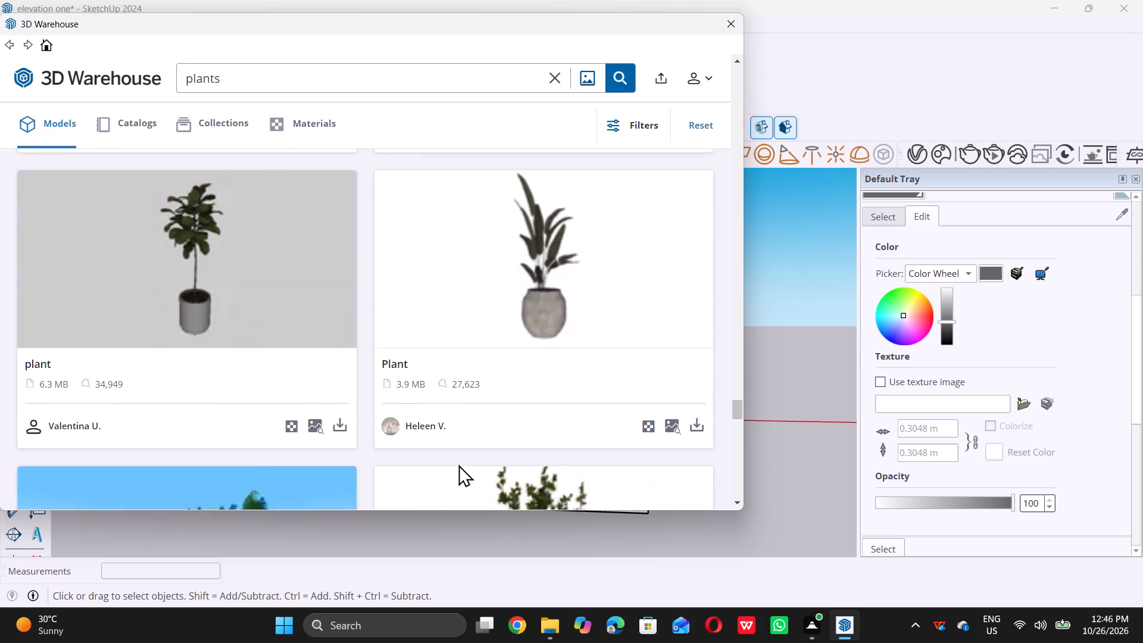
scroll(458, 464, down, 8)
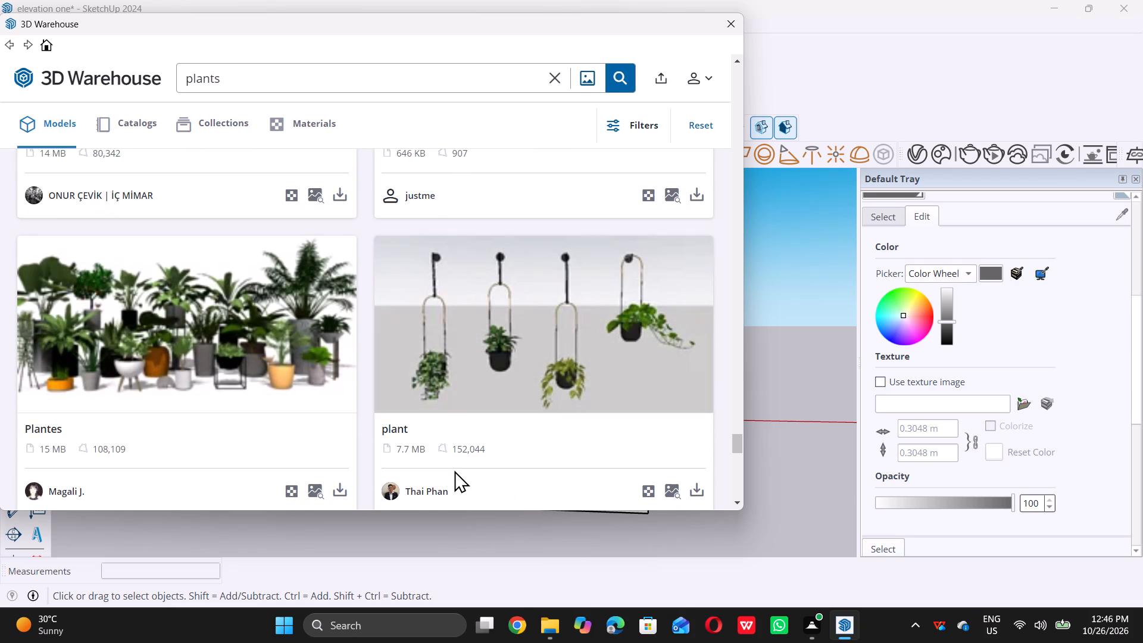
scroll(399, 455, down, 2)
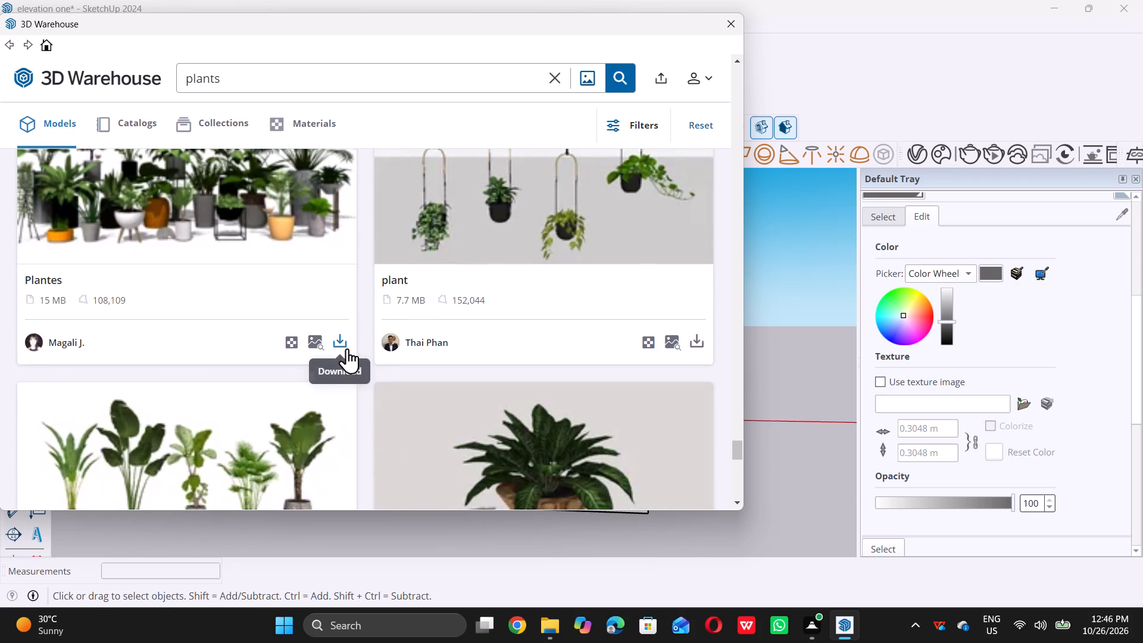
Download the "Plantes" collection of assorted potted plants from 3D Warehouse directly into the model.
click(343, 344)
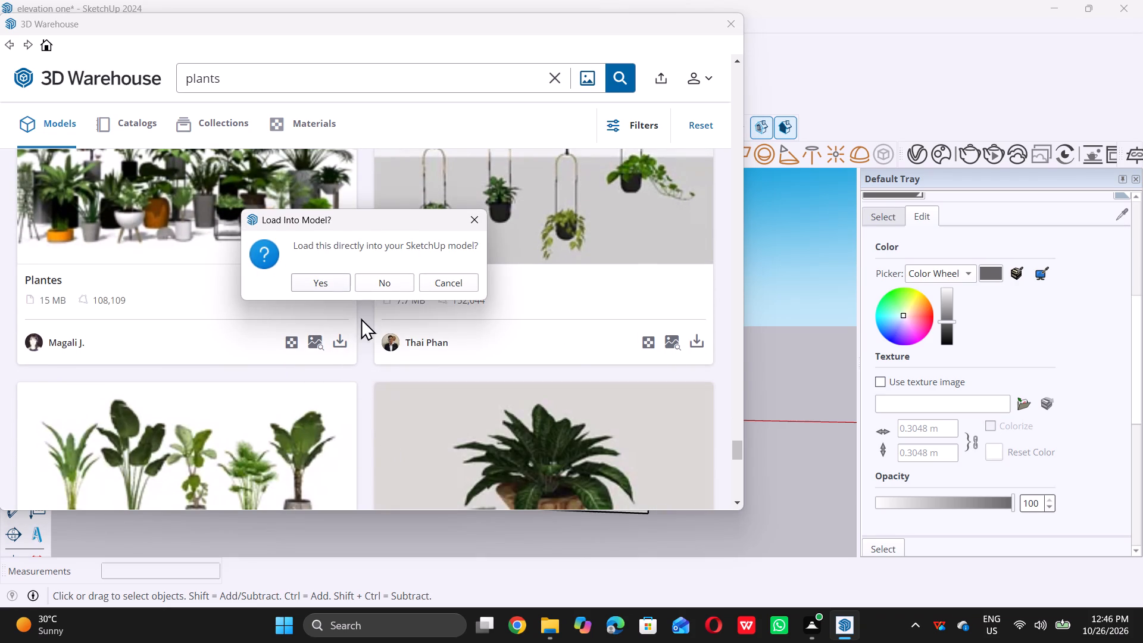
click(319, 285)
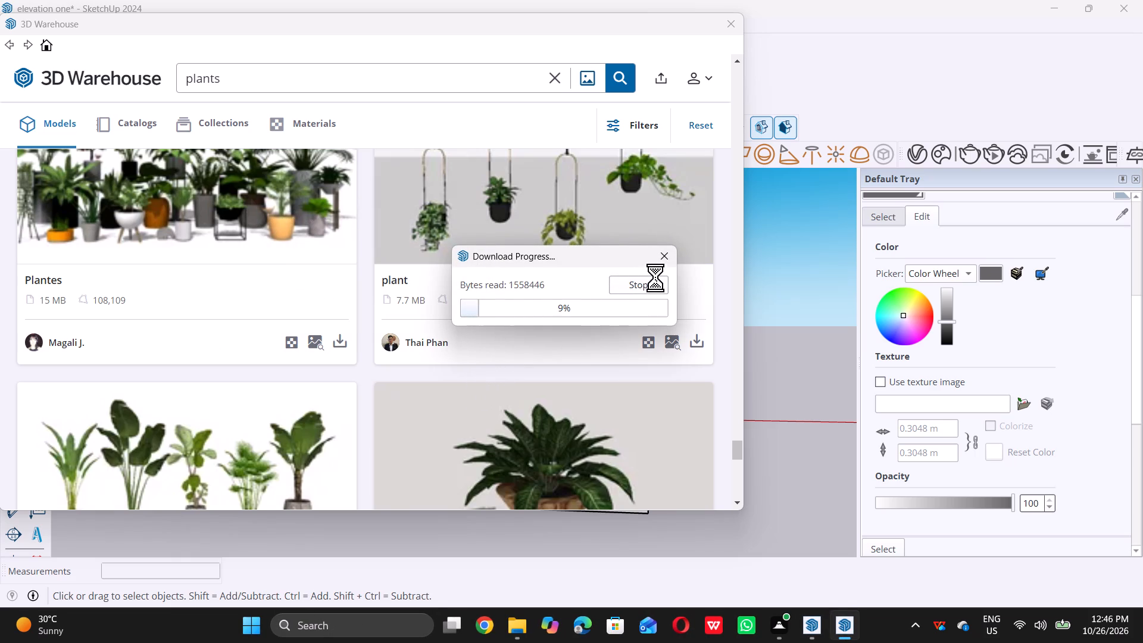
click(661, 257)
click(647, 243)
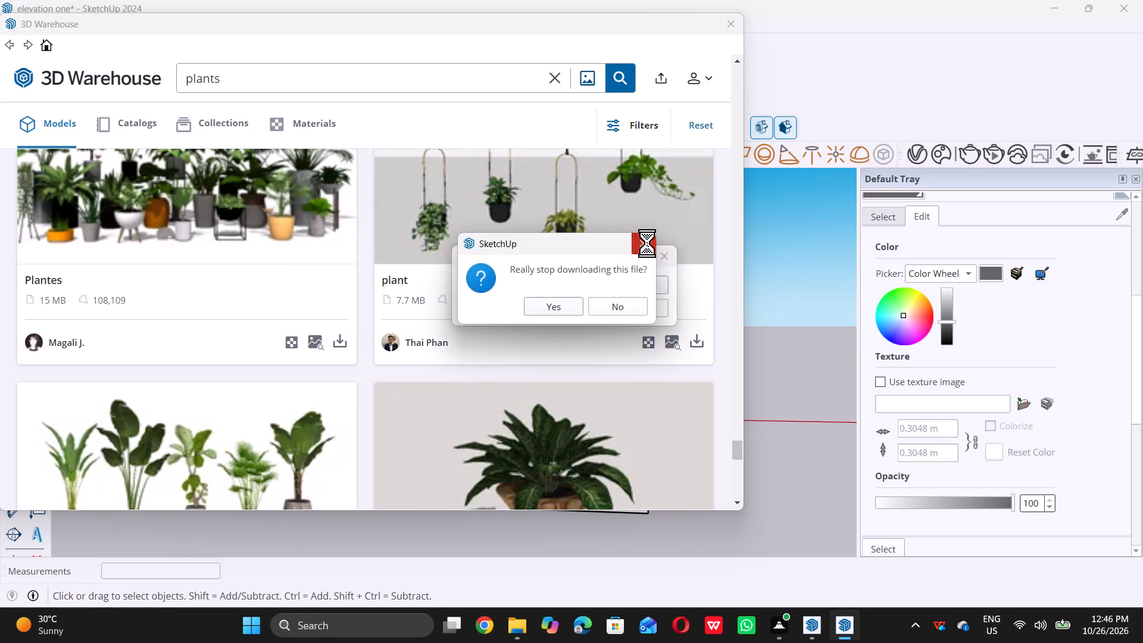
click(661, 252)
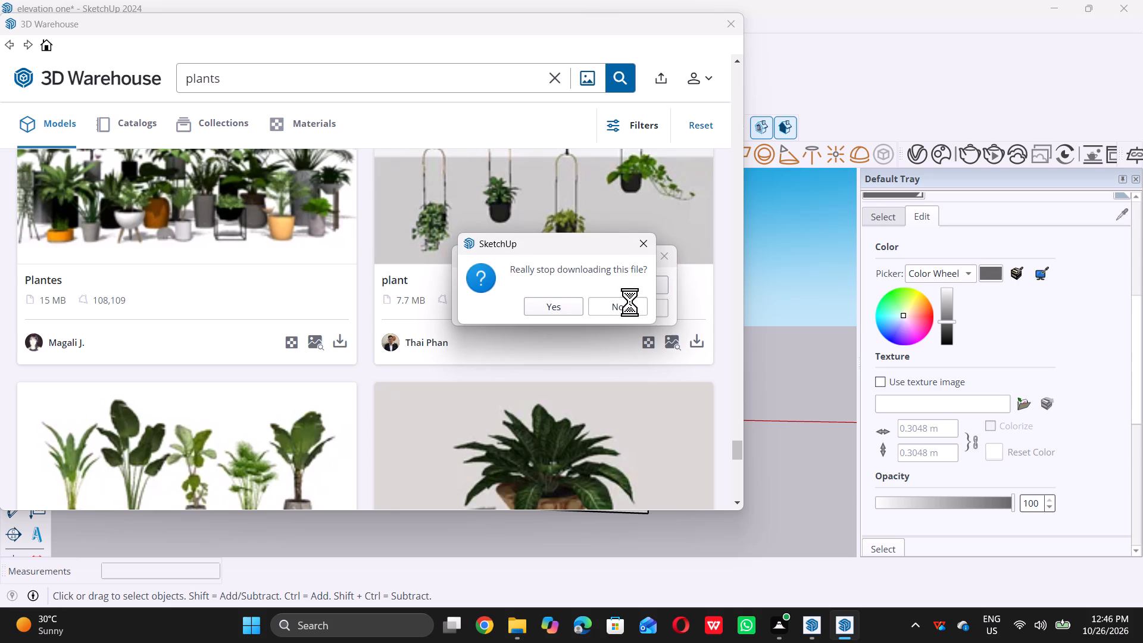
click(629, 307)
click(644, 286)
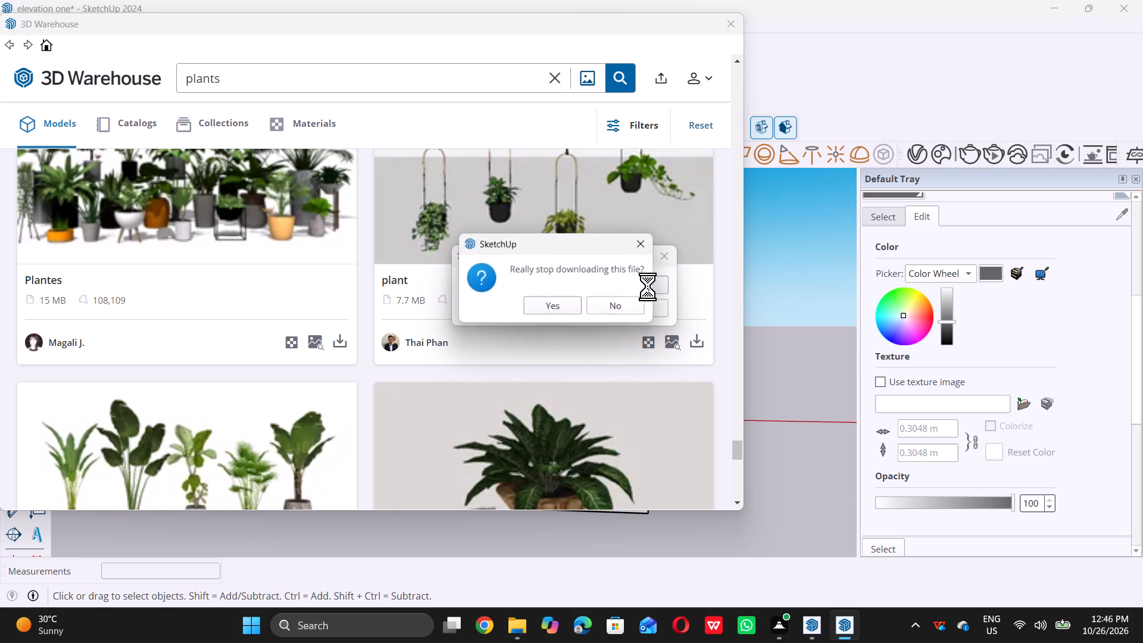
click(652, 243)
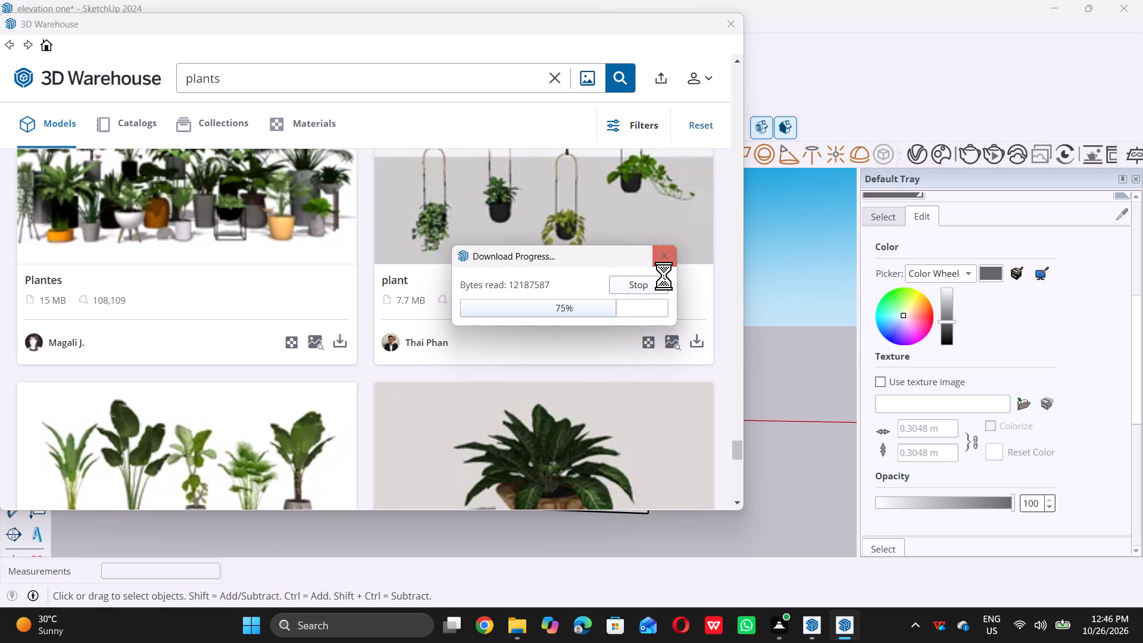
double_click(669, 256)
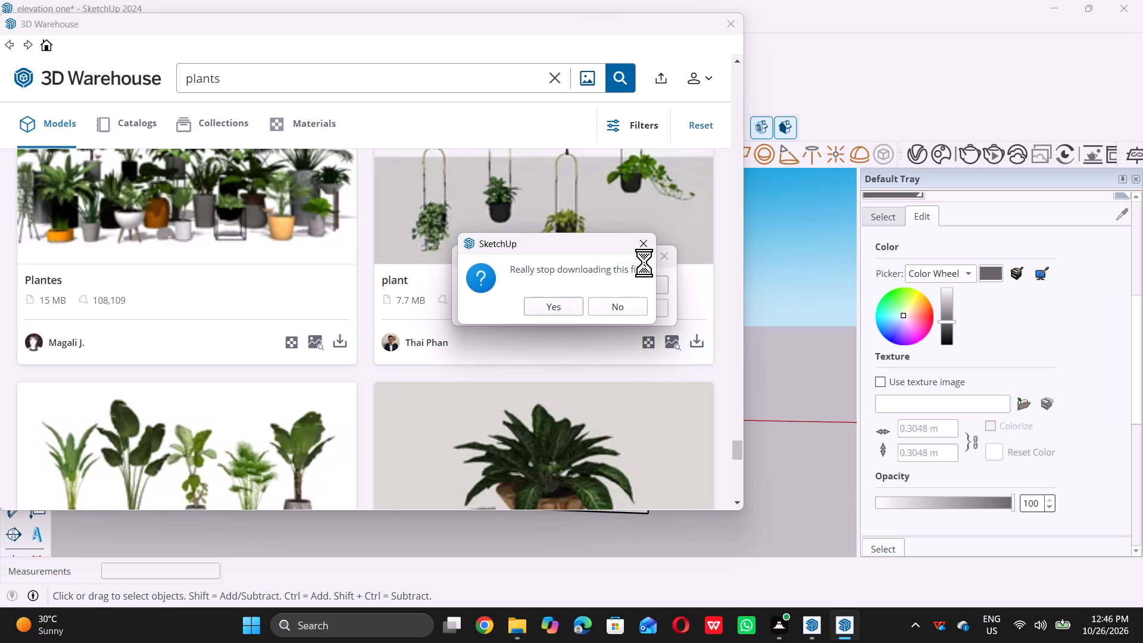
click(645, 250)
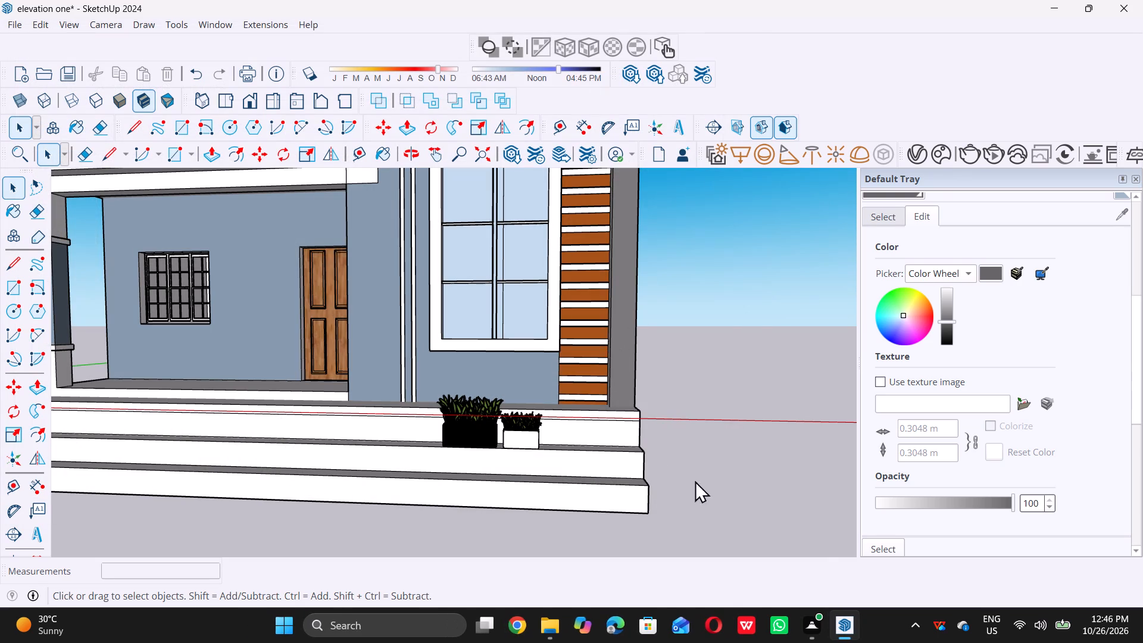
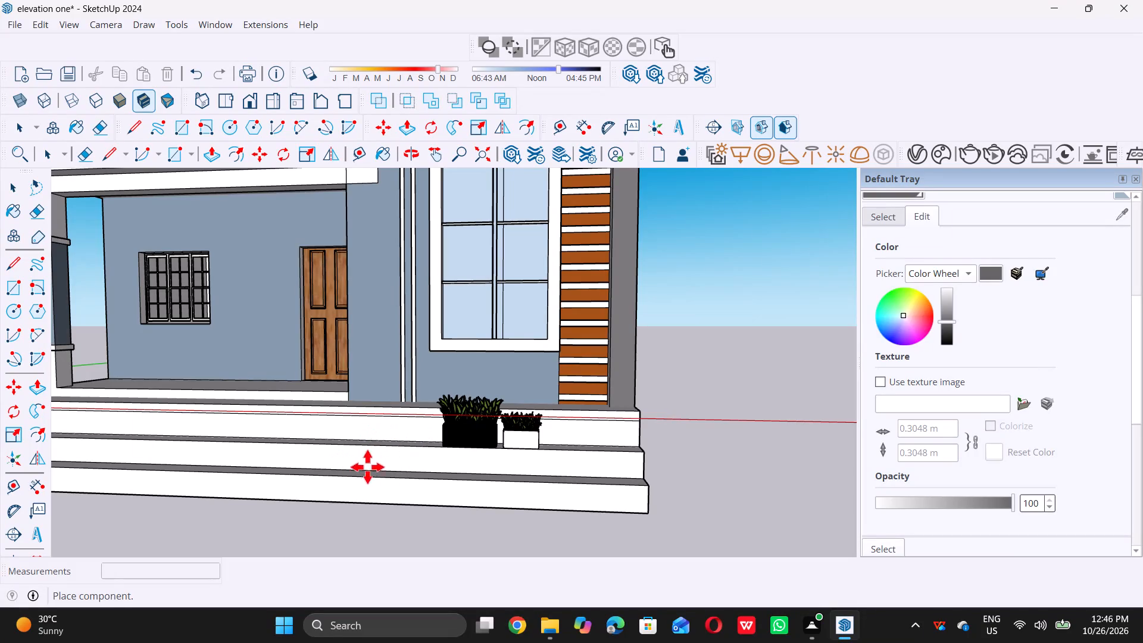
Place the downloaded plant collection on the ground beside the building, clear of the front steps.
scroll(423, 452, down, 7)
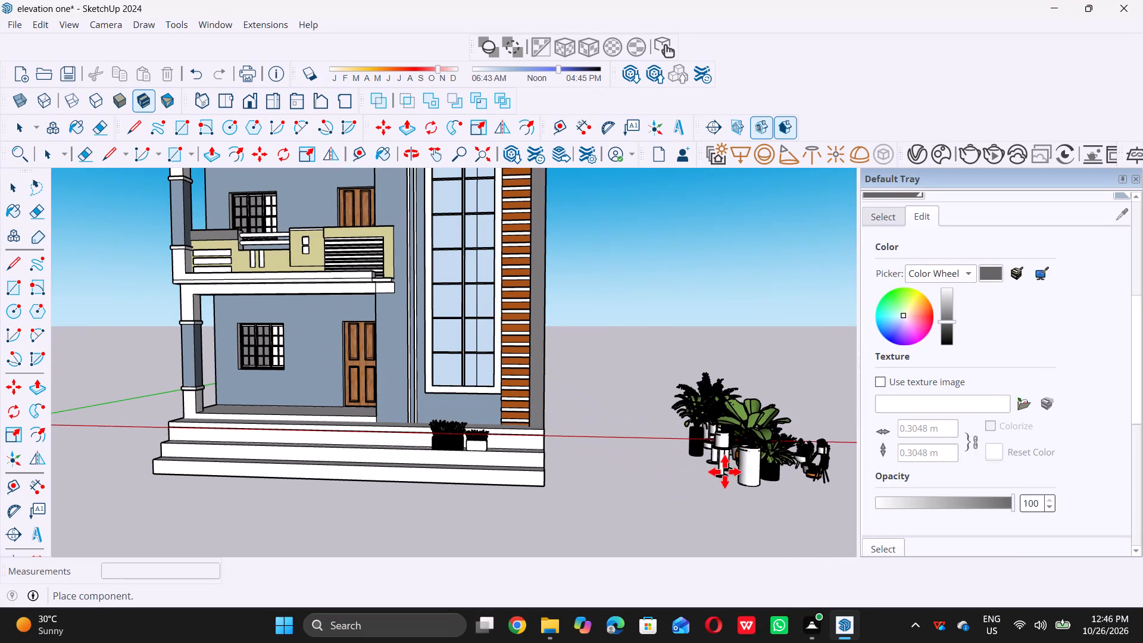
click(699, 478)
key(space)
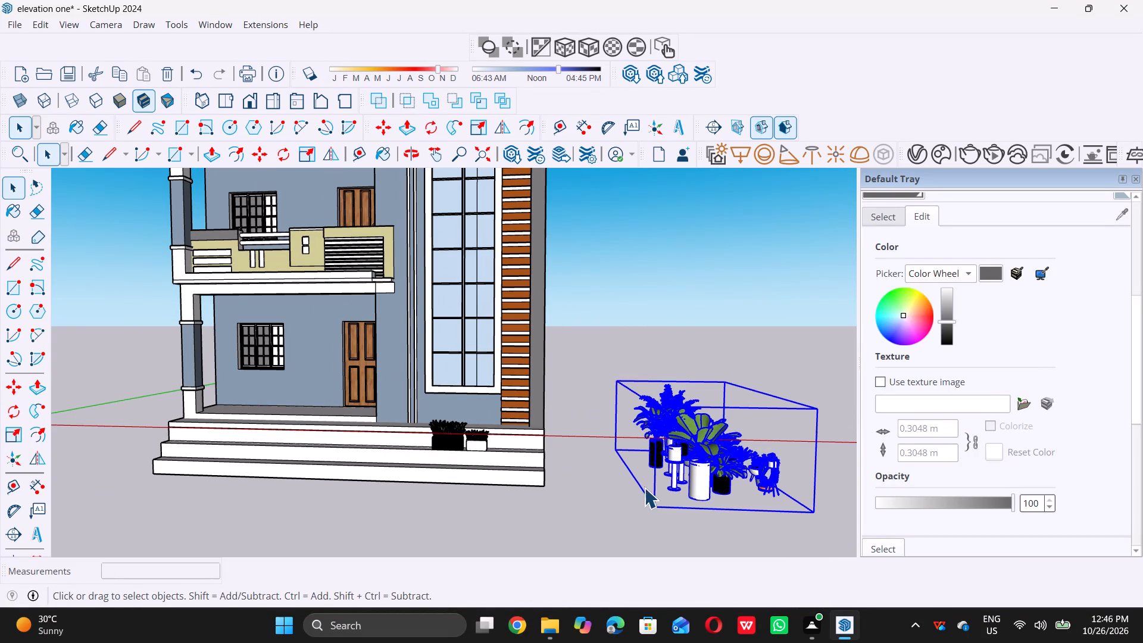
Explode the plant collection component and the group directly inside it.
middle_drag(599, 485, 654, 495)
scroll(674, 473, up, 2)
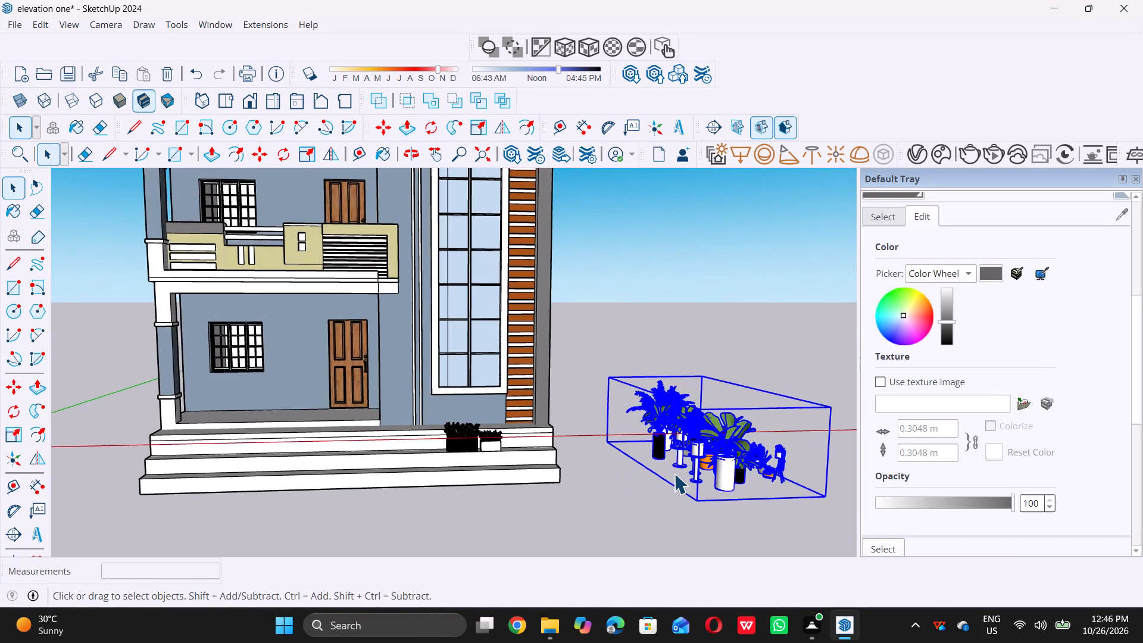
scroll(674, 473, up, 4)
right_click(677, 452)
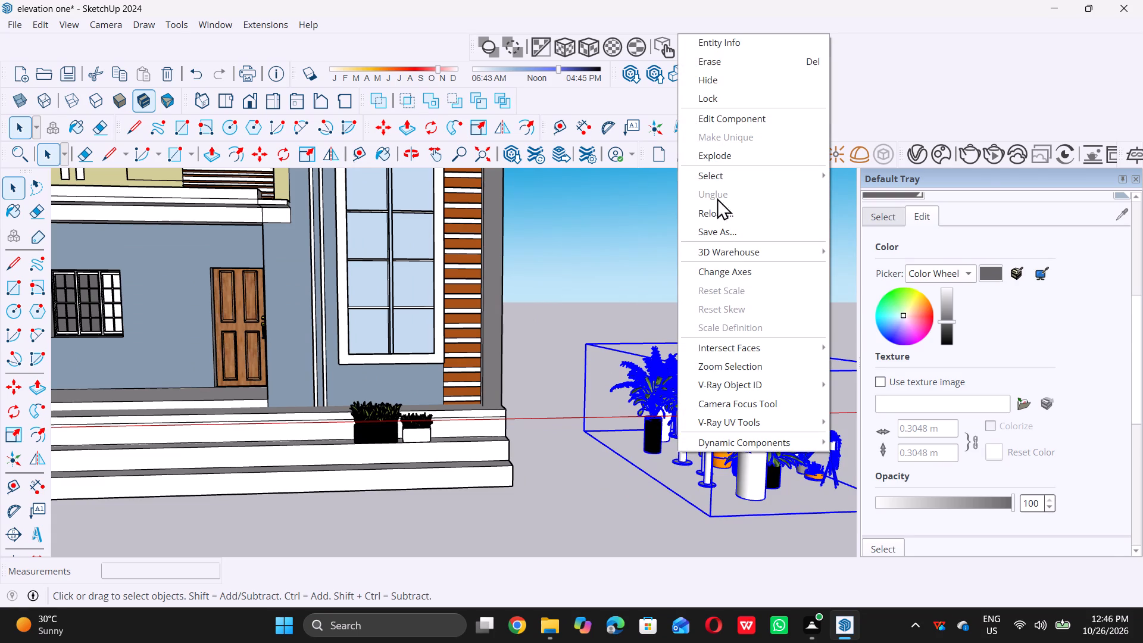
click(724, 157)
scroll(591, 416, down, 2)
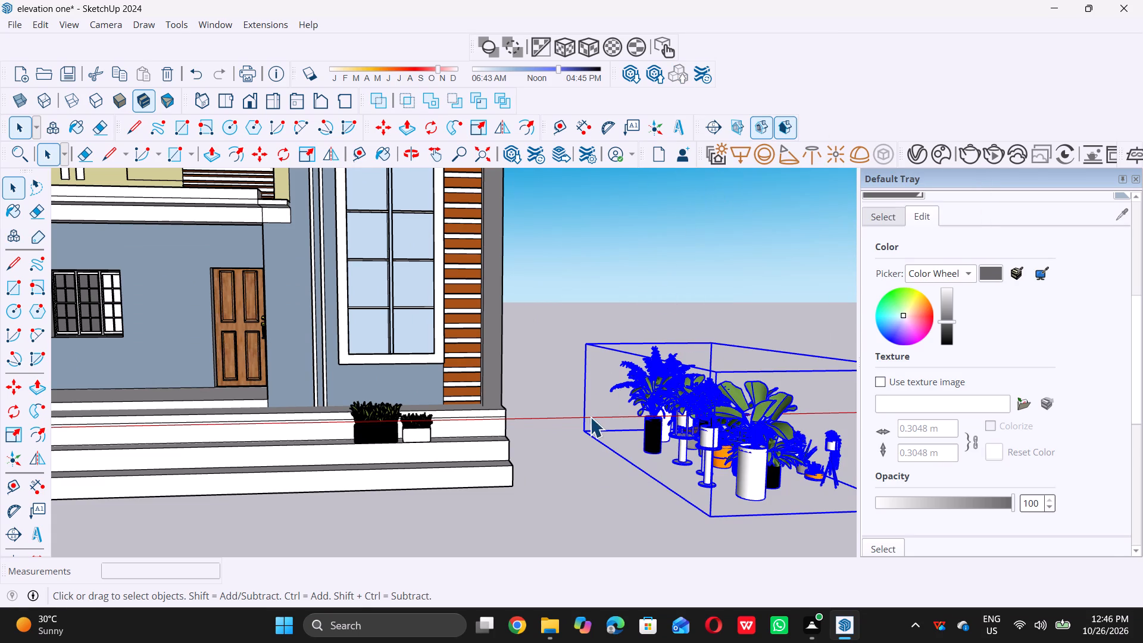
scroll(590, 417, down, 7)
scroll(654, 424, up, 5)
right_click(634, 408)
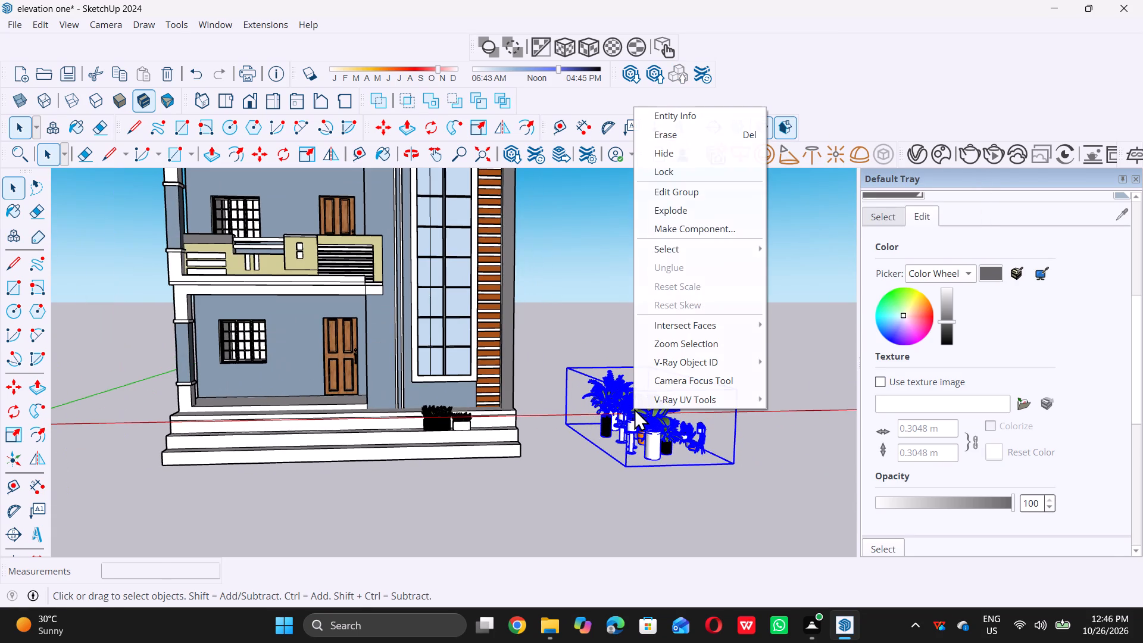
click(678, 209)
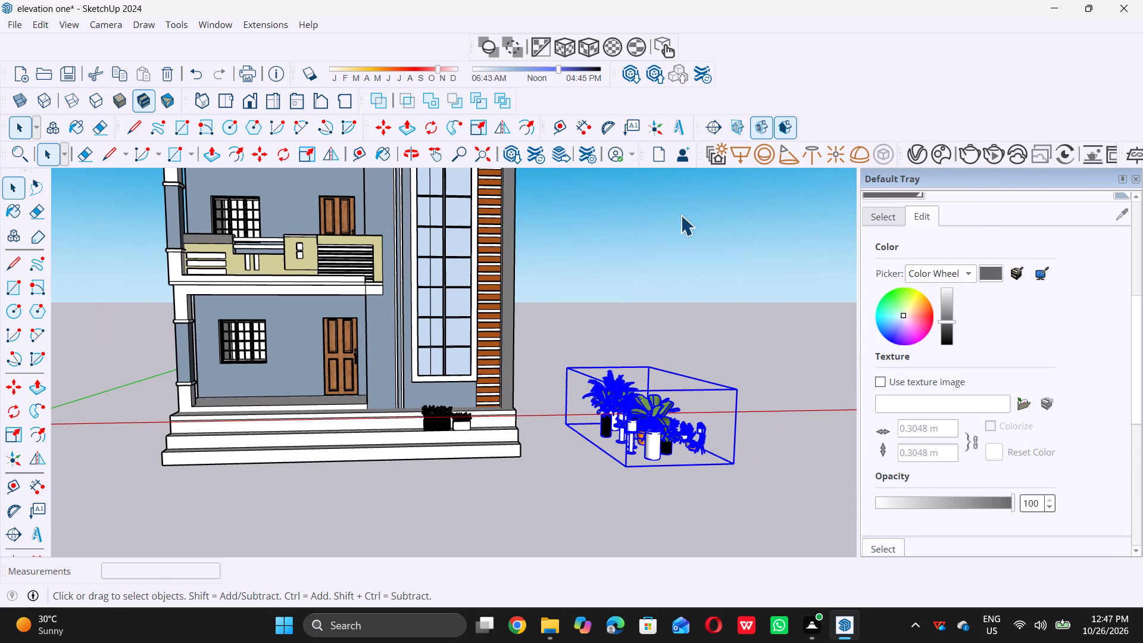
click(616, 477)
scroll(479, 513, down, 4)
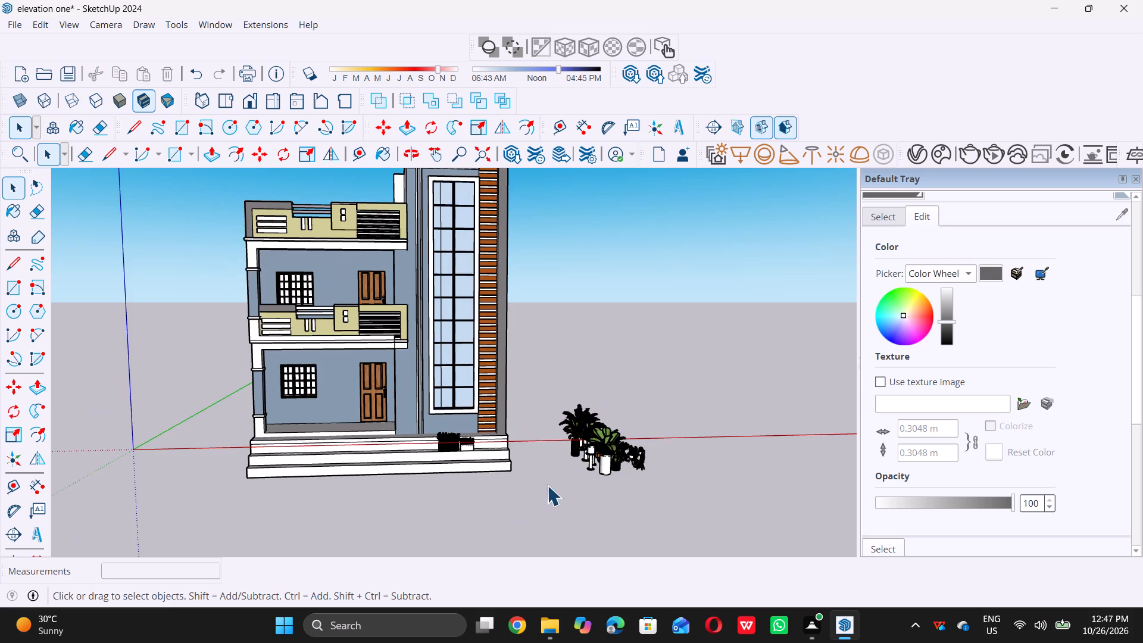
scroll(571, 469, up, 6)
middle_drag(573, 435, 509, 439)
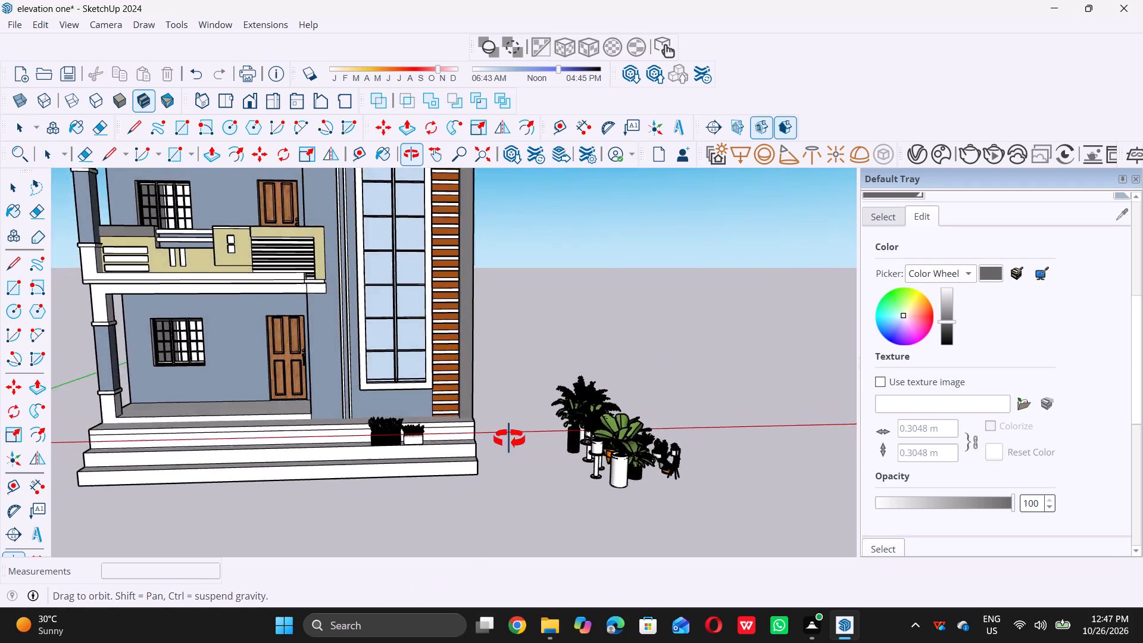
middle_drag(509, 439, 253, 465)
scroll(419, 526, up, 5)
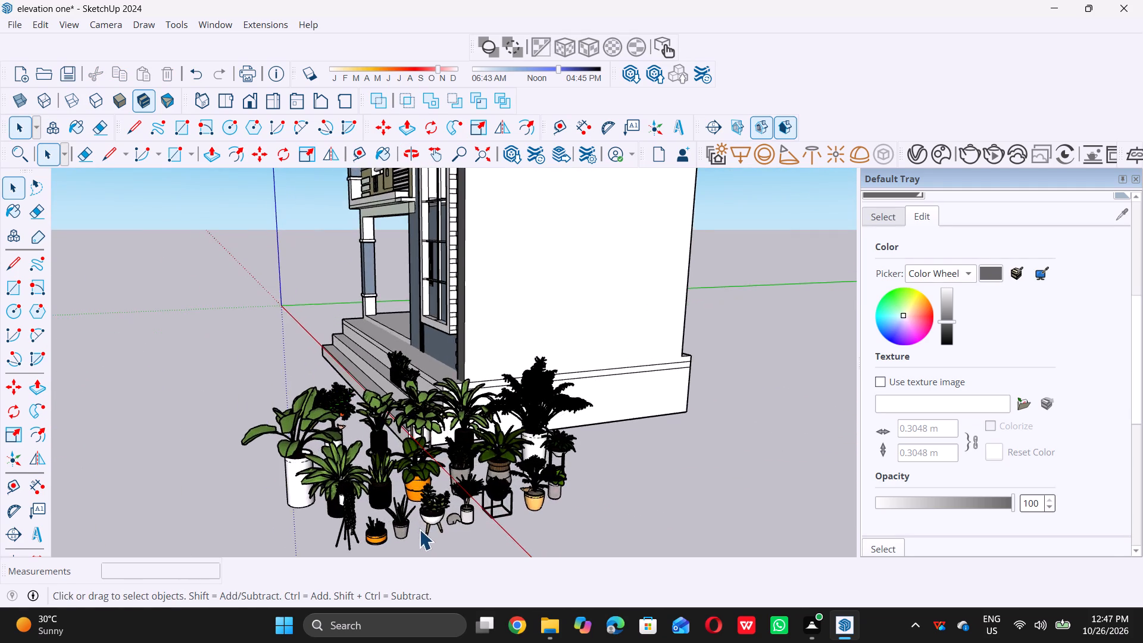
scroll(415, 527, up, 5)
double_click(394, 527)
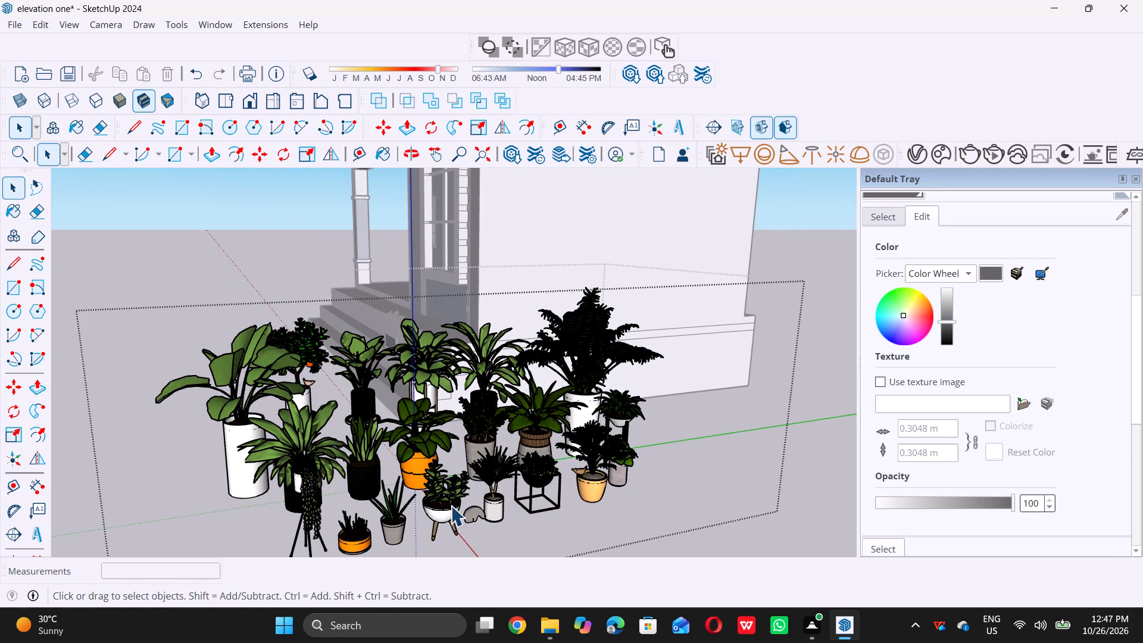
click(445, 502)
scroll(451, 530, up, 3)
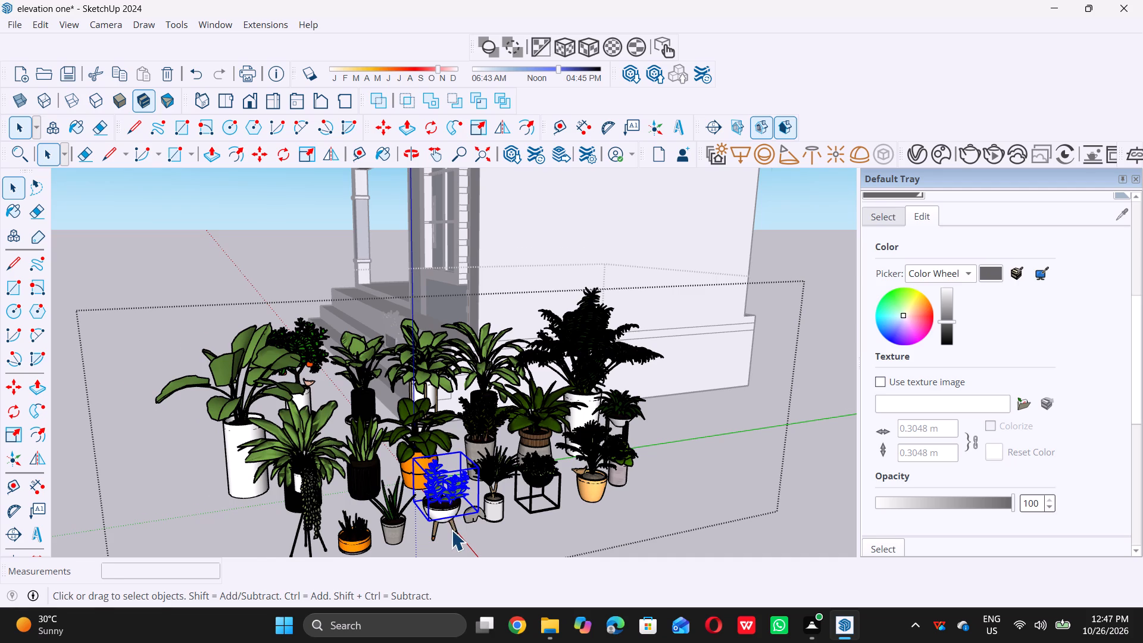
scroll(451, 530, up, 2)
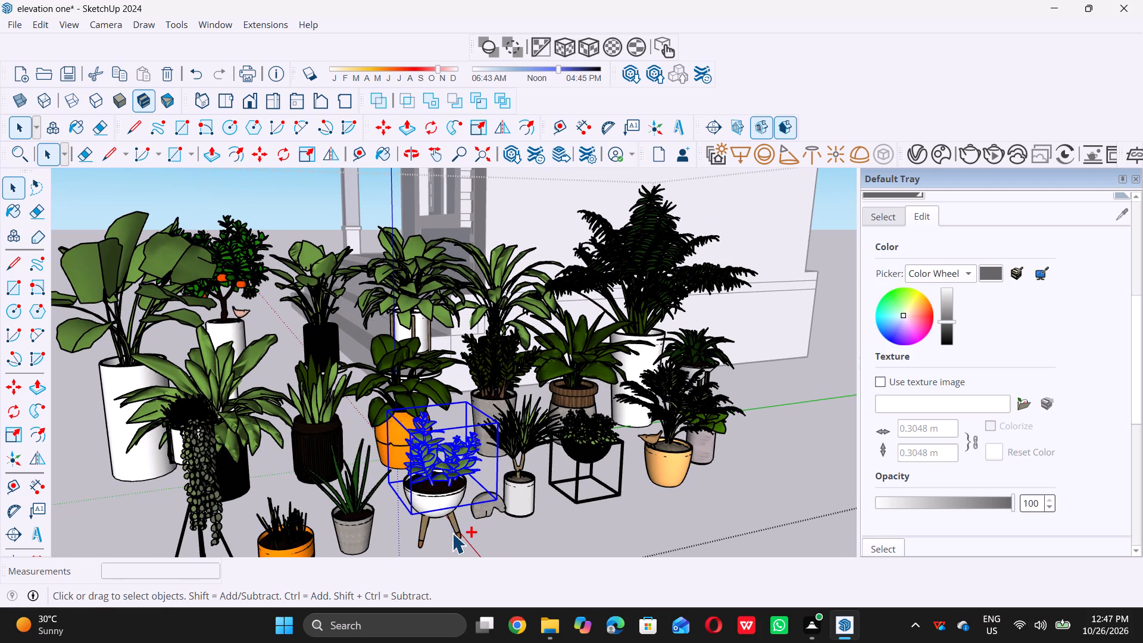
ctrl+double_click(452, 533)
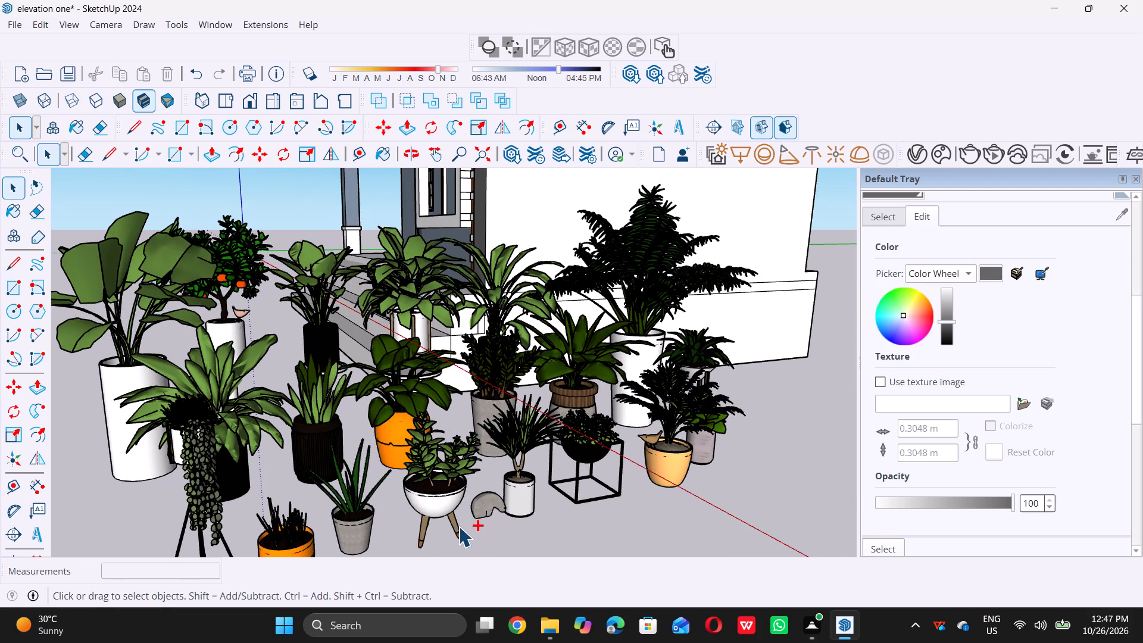
Explode the remaining group of potted plants so that each pot and plant can be selected separately.
ctrl+click(456, 527)
scroll(398, 516, down, 12)
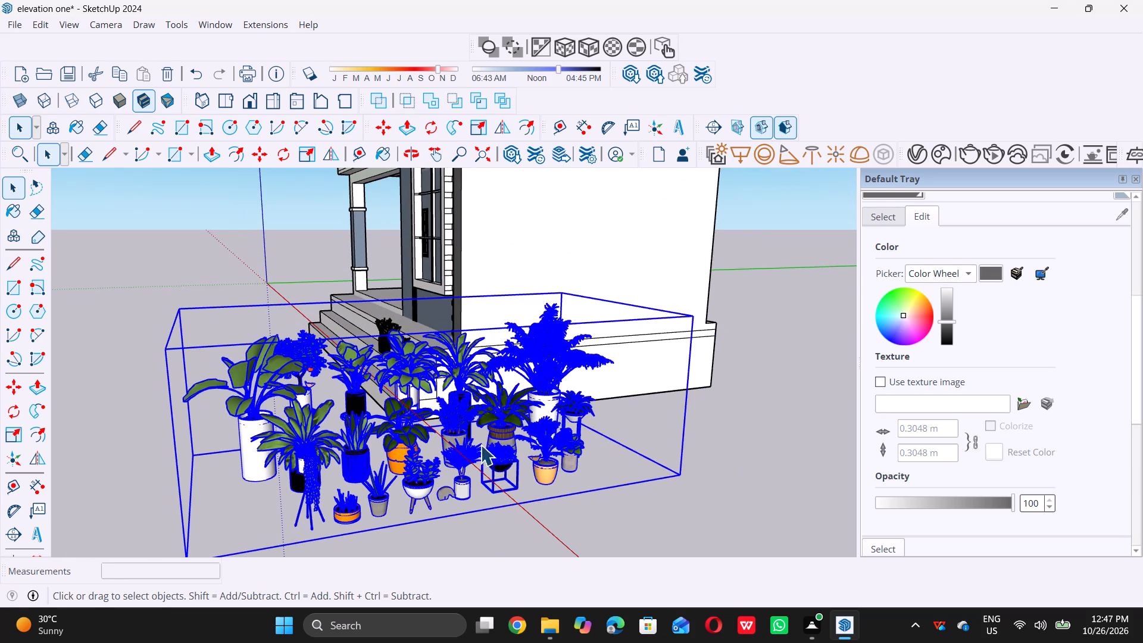
right_click(489, 438)
click(559, 241)
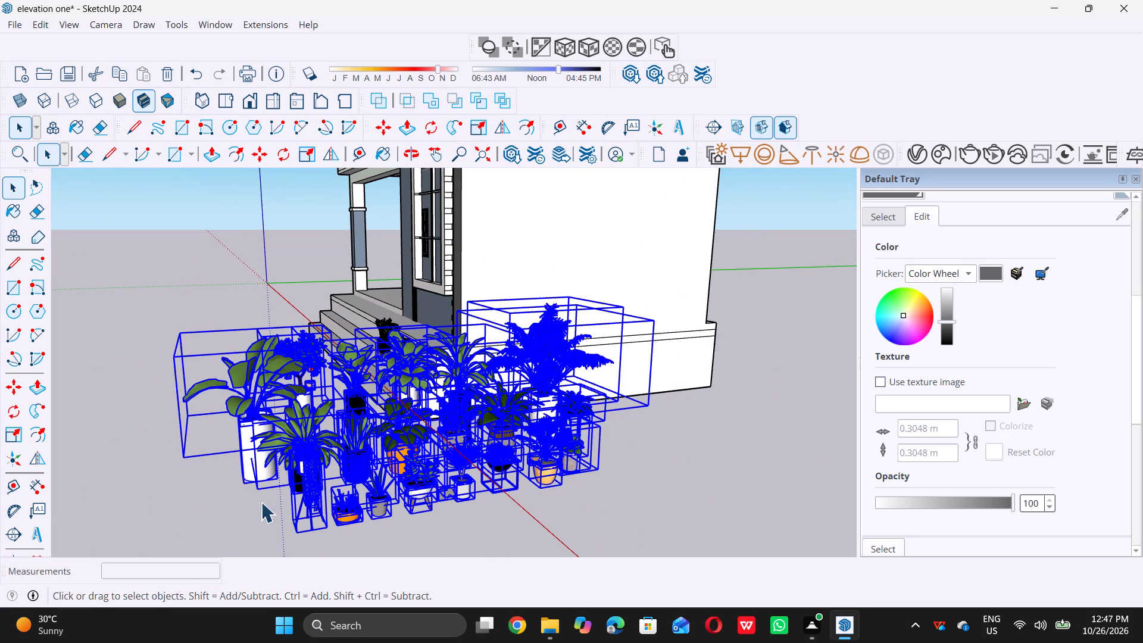
click(142, 492)
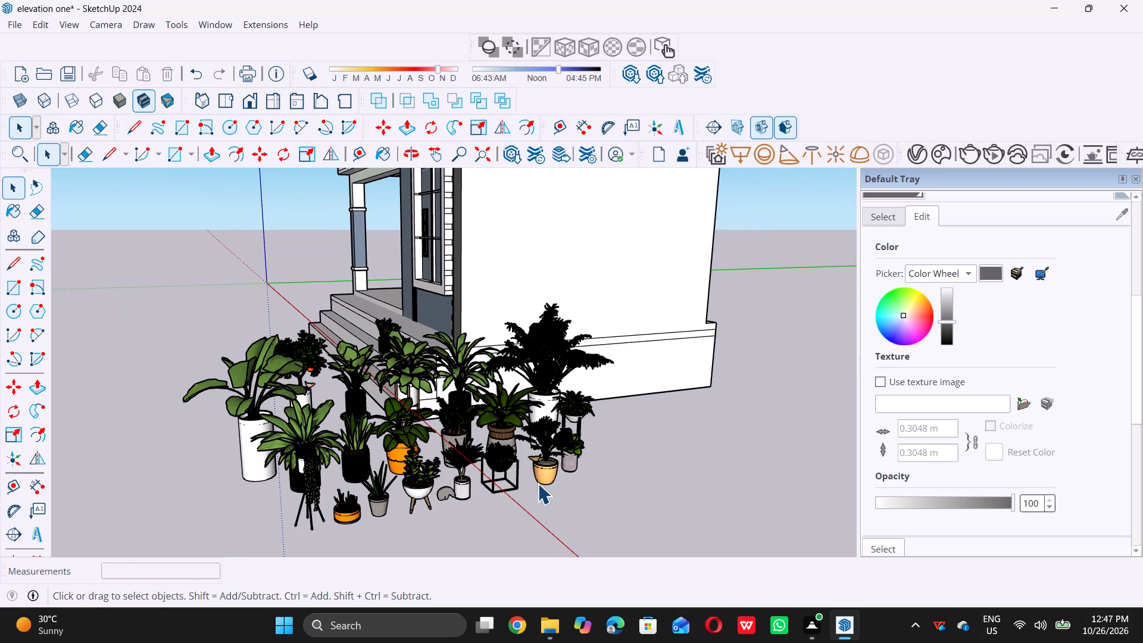
Move the small light-orange pot together with its plant about 14' 5" onto the front step tread, beside the white planter.
click(546, 475)
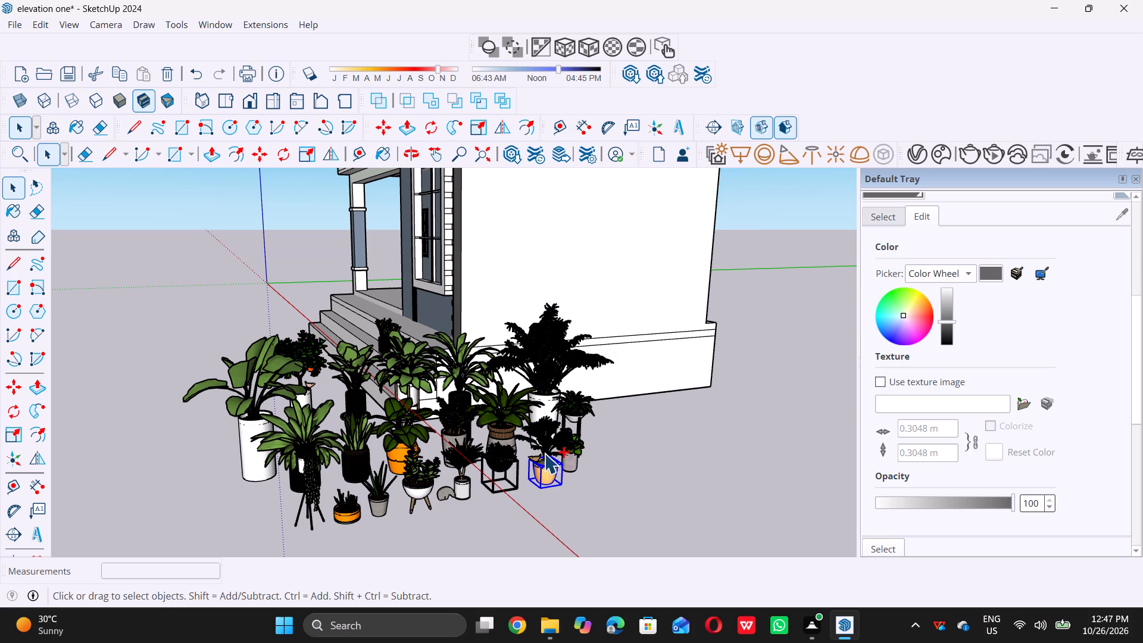
ctrl+click(544, 449)
key(m)
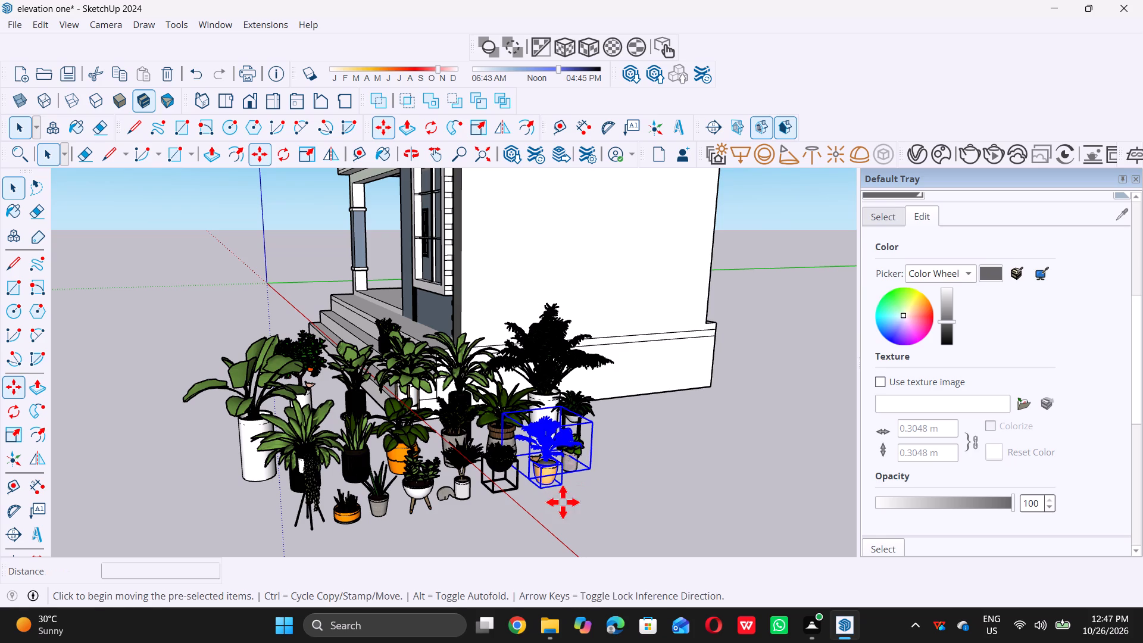
click(540, 489)
scroll(569, 516, down, 6)
scroll(716, 565, down, 5)
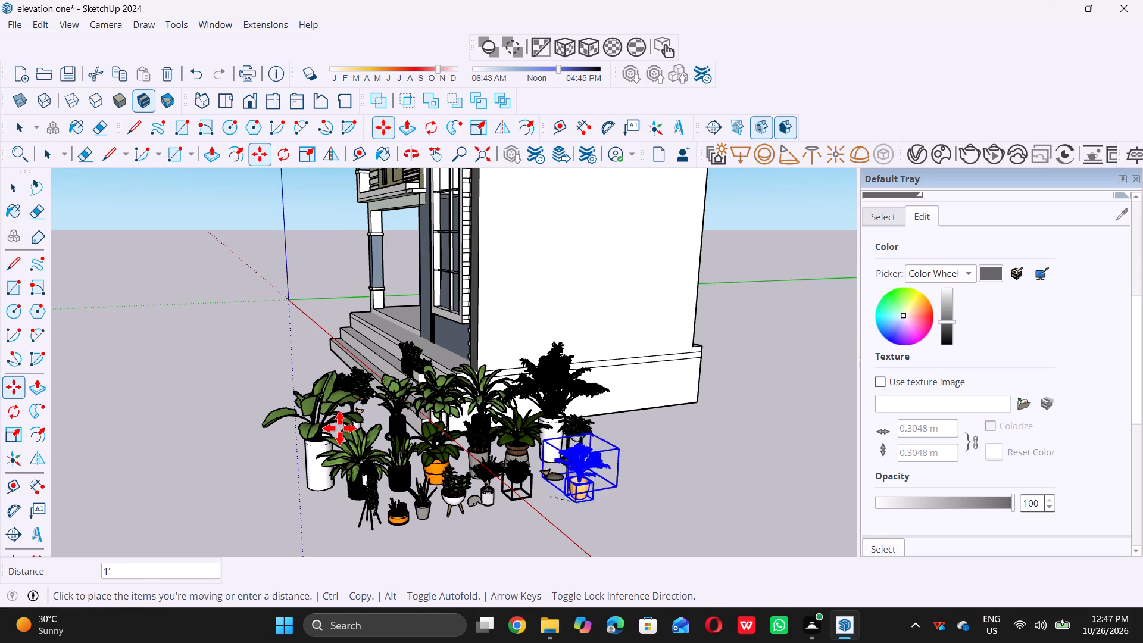
middle_drag(211, 351, 451, 422)
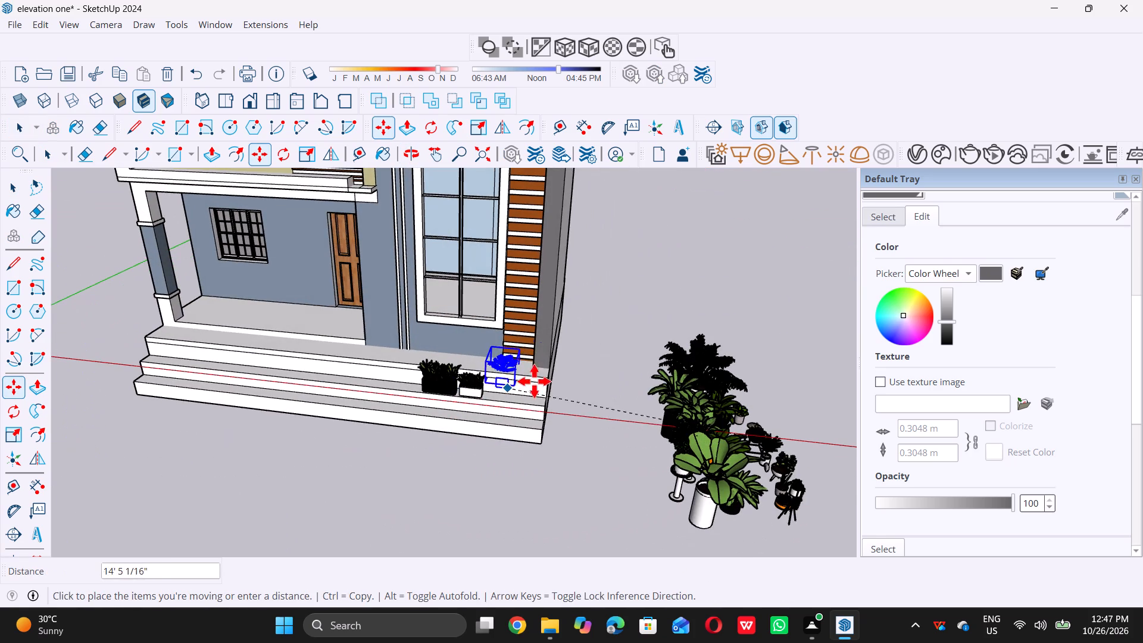
scroll(510, 409, up, 10)
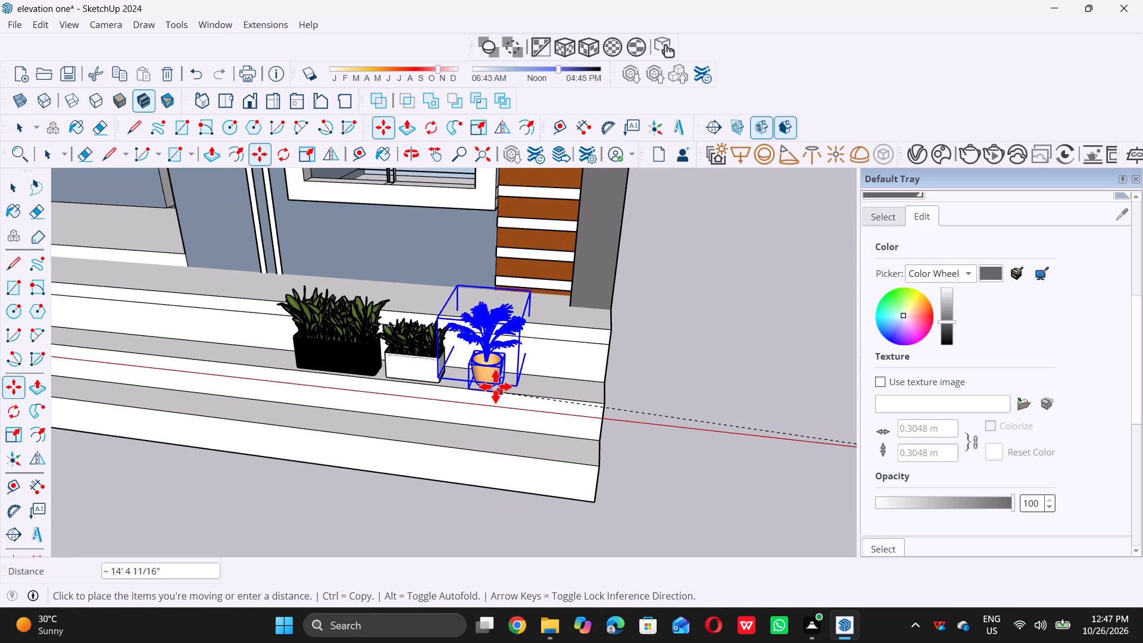
click(490, 393)
scroll(378, 431, down, 9)
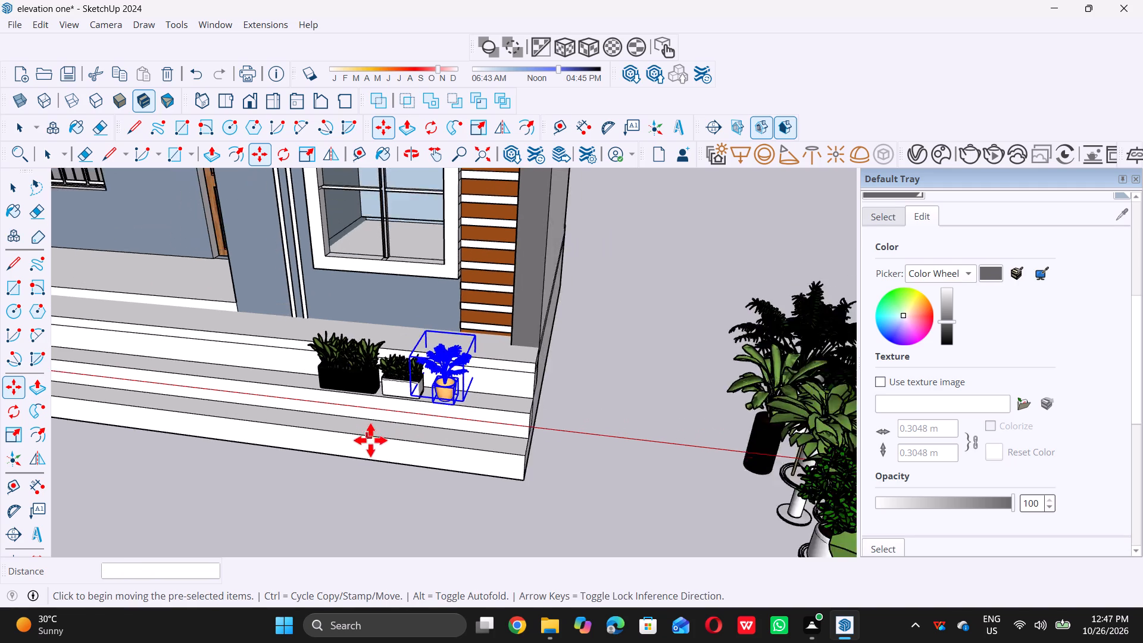
key(space)
click(576, 460)
Move the white bowl pot, its wooden legs and its plant about 14' 7" onto the front step tread, beside the light-orange pot.
scroll(561, 467, down, 4)
middle_drag(525, 470, 546, 439)
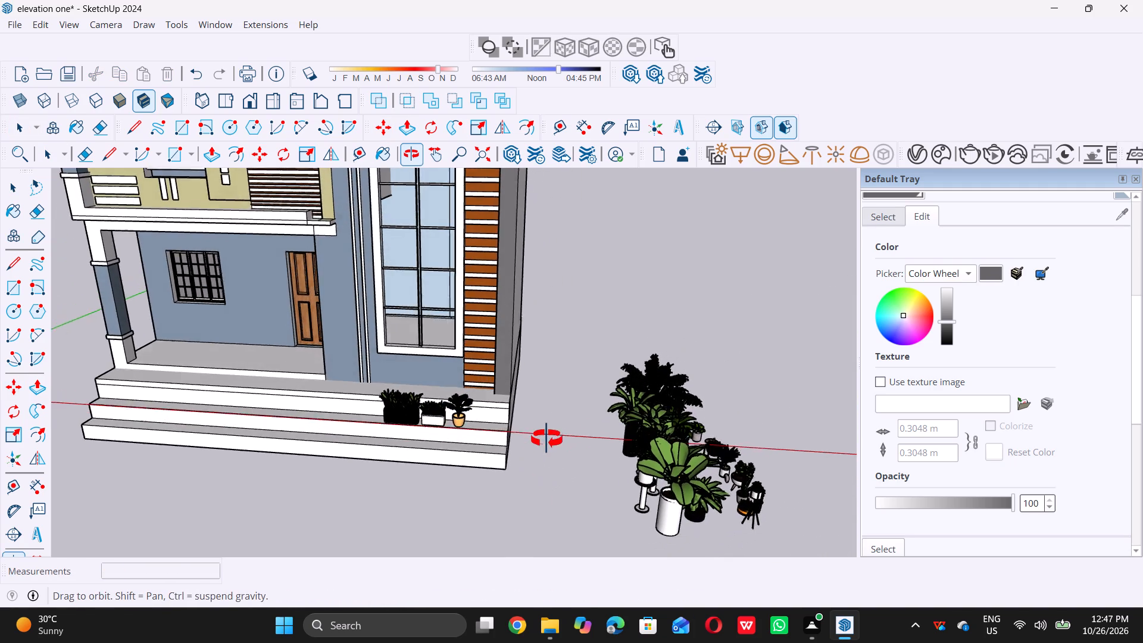
middle_drag(546, 439, 558, 430)
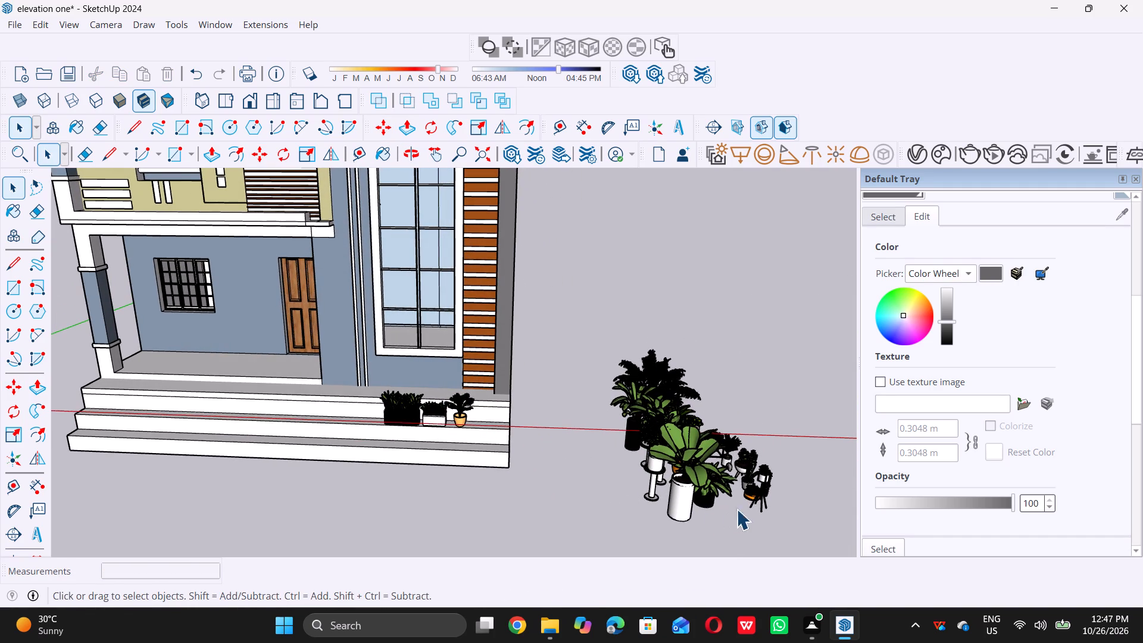
middle_drag(752, 486, 516, 462)
scroll(498, 452, down, 4)
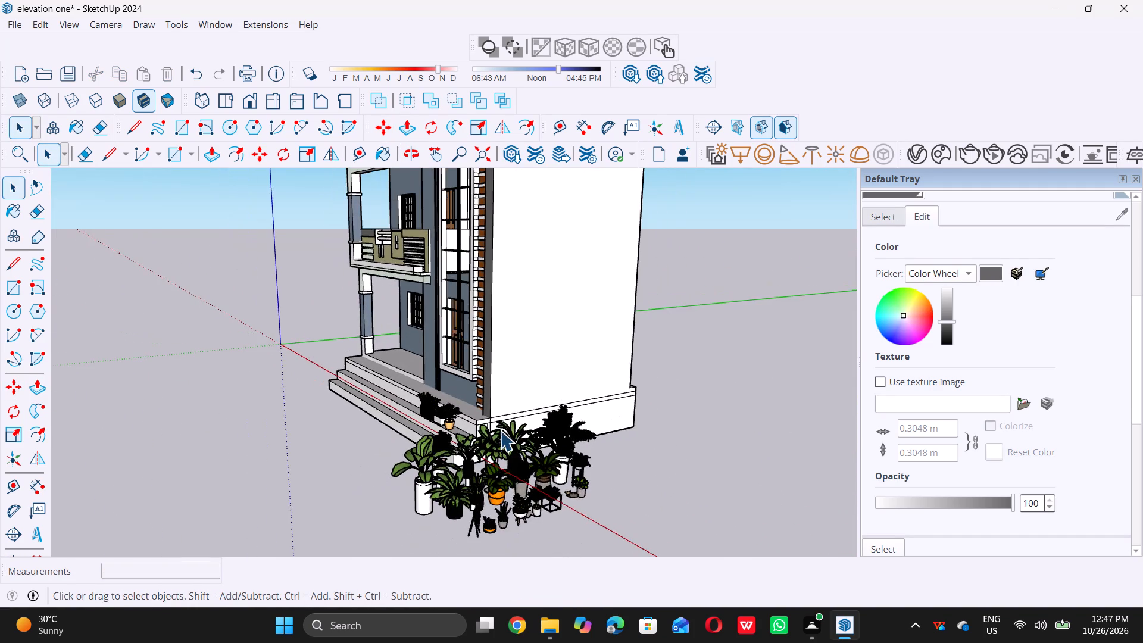
scroll(496, 493, up, 18)
click(540, 510)
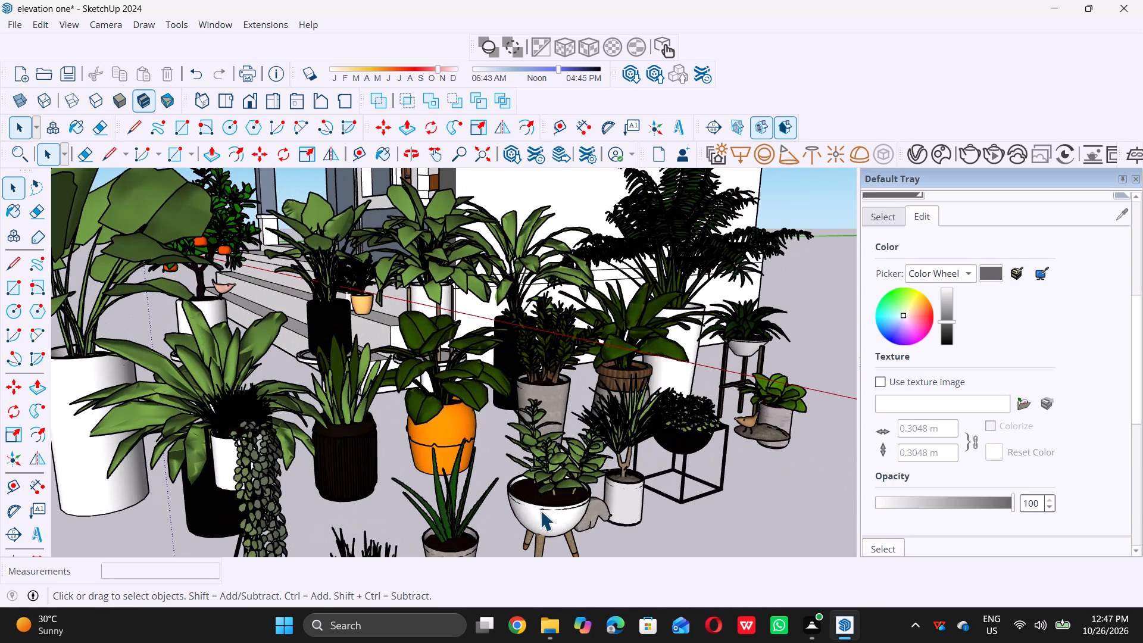
scroll(533, 502, down, 6)
scroll(534, 502, up, 3)
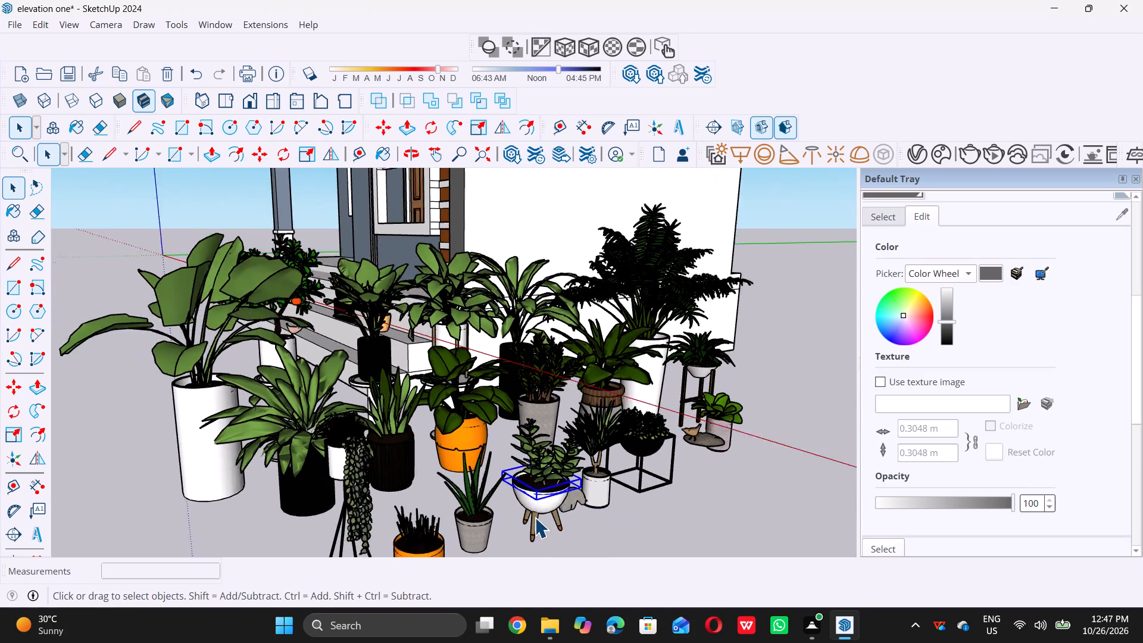
scroll(535, 517, up, 2)
ctrl+click(546, 505)
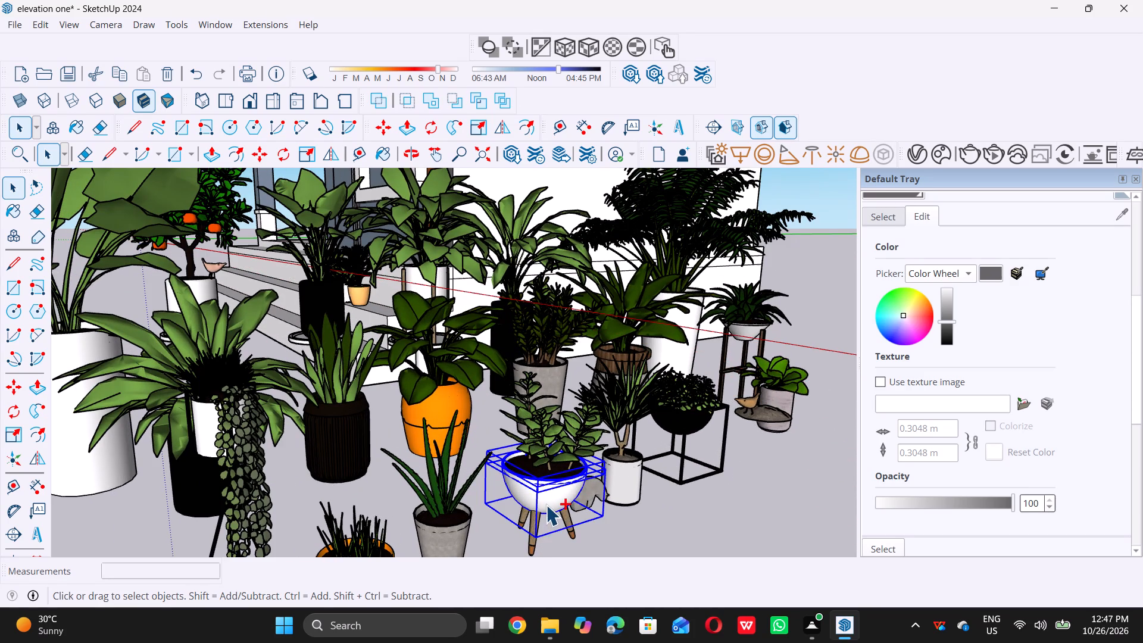
ctrl+click(533, 542)
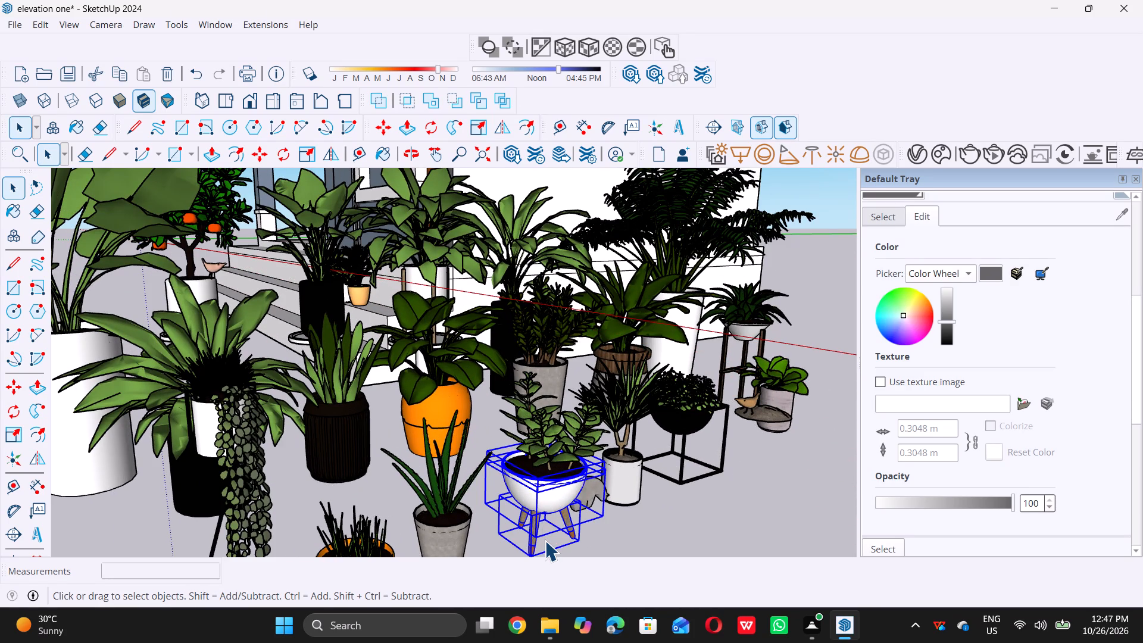
key(m)
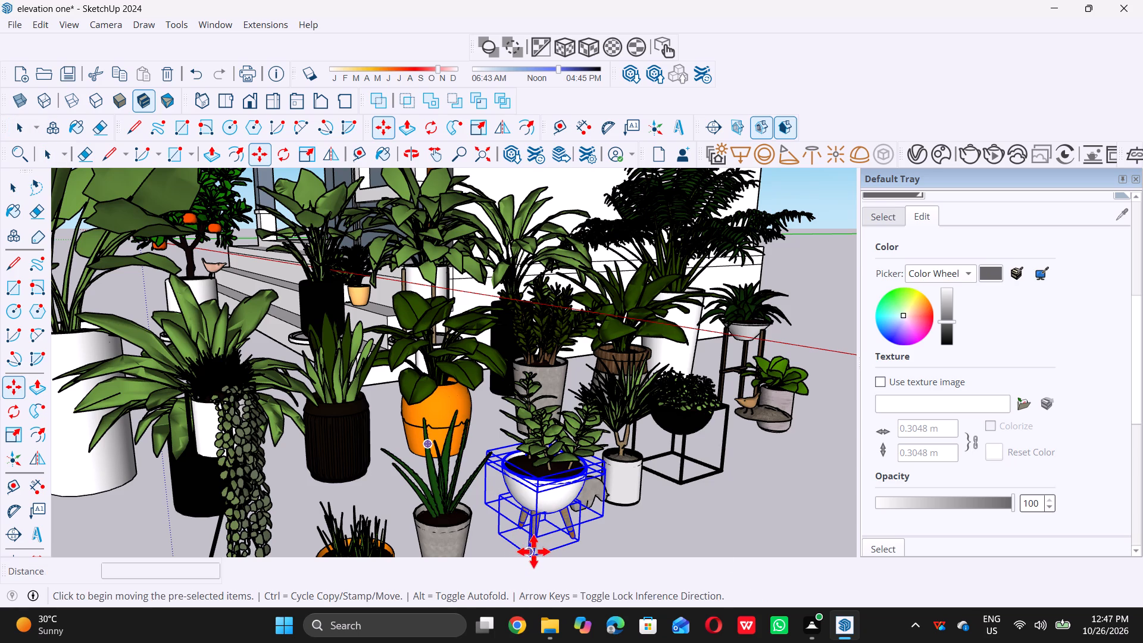
click(533, 551)
scroll(537, 546, down, 11)
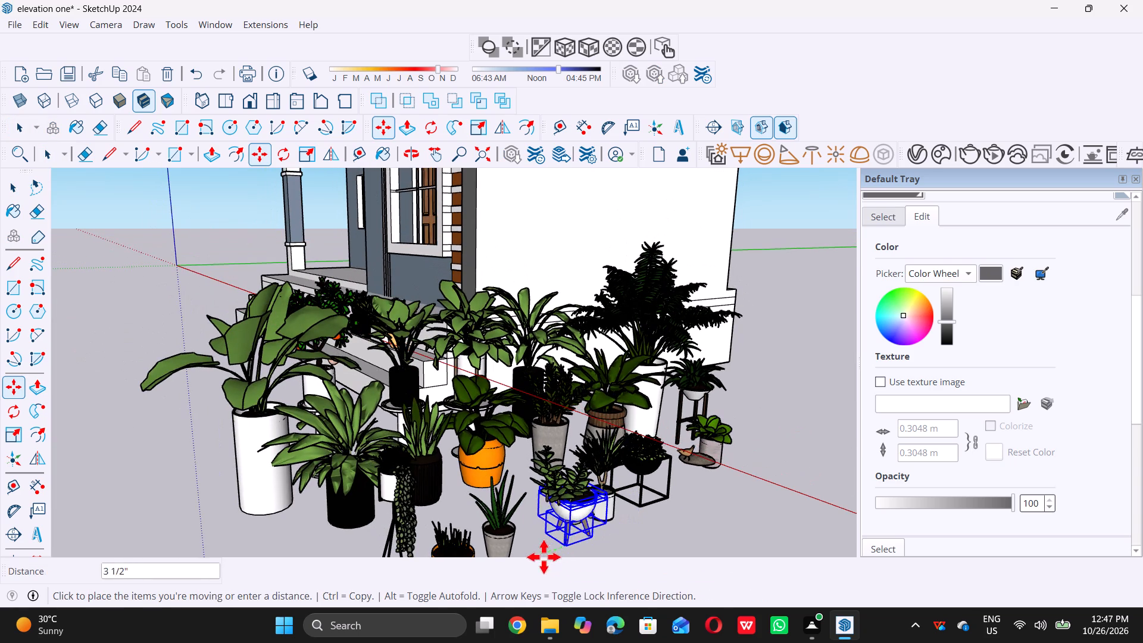
key(space)
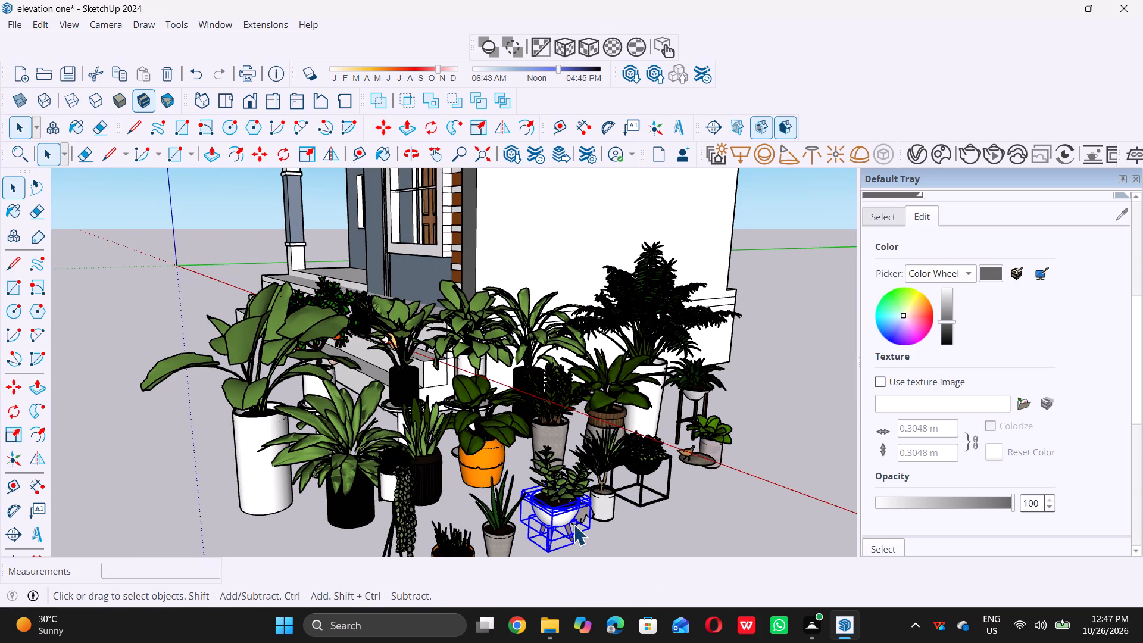
ctrl+click(558, 491)
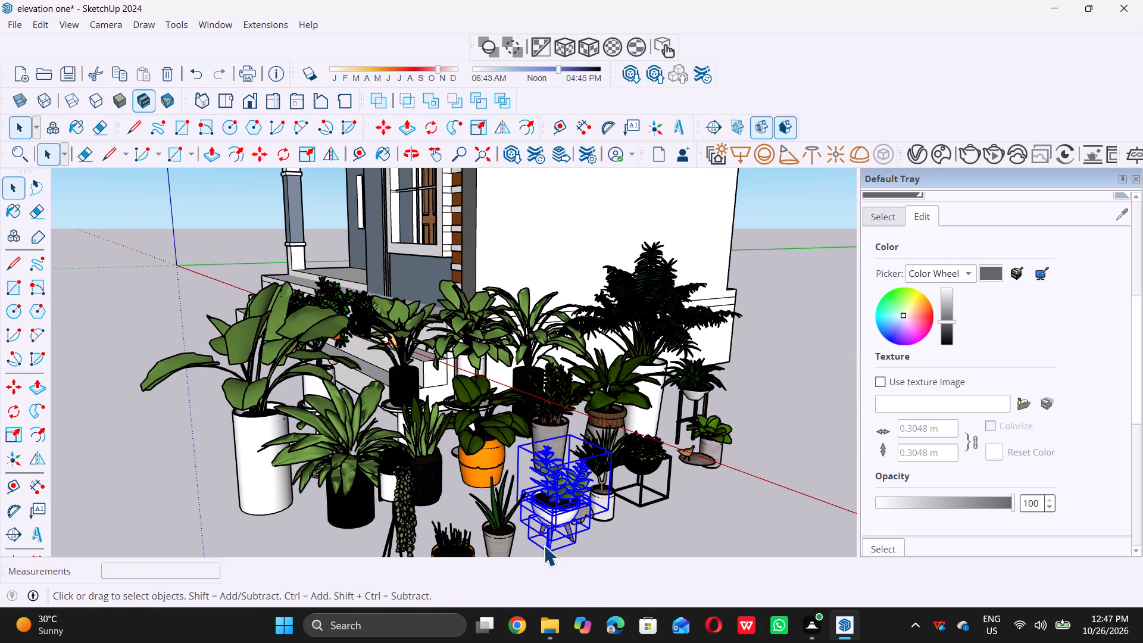
key(m)
click(545, 551)
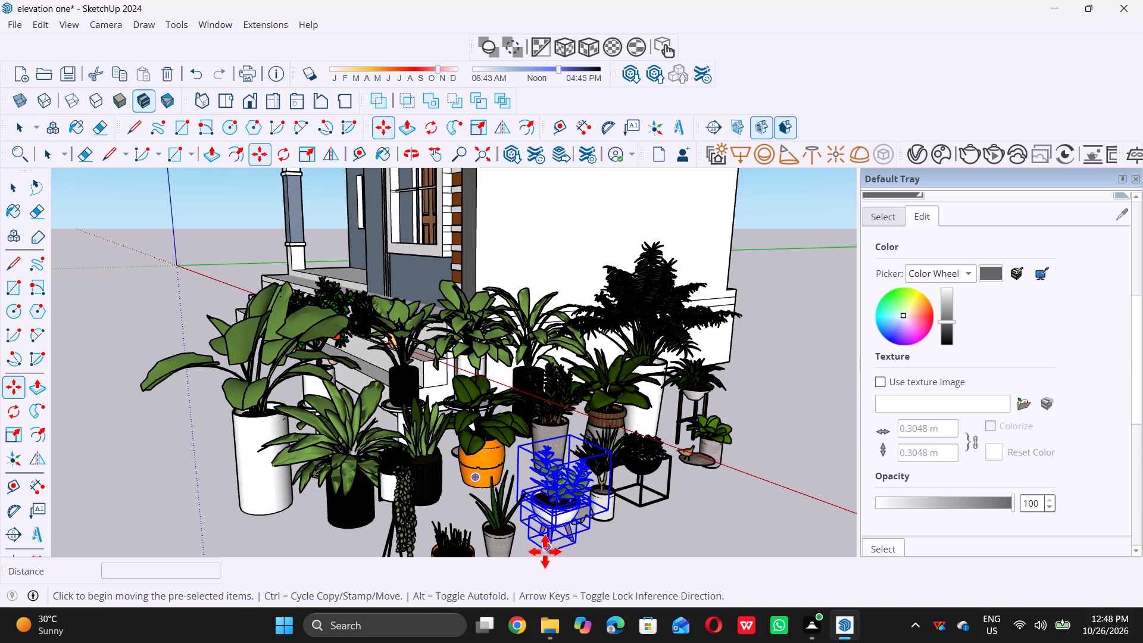
scroll(552, 551, down, 15)
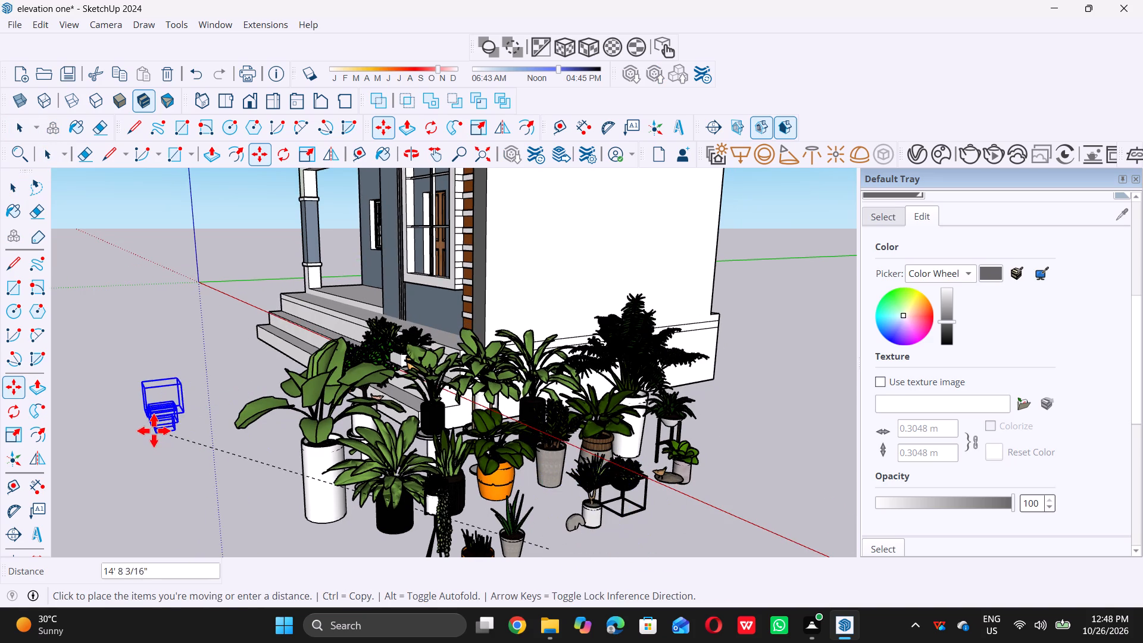
middle_drag(151, 430, 413, 456)
scroll(405, 396, up, 12)
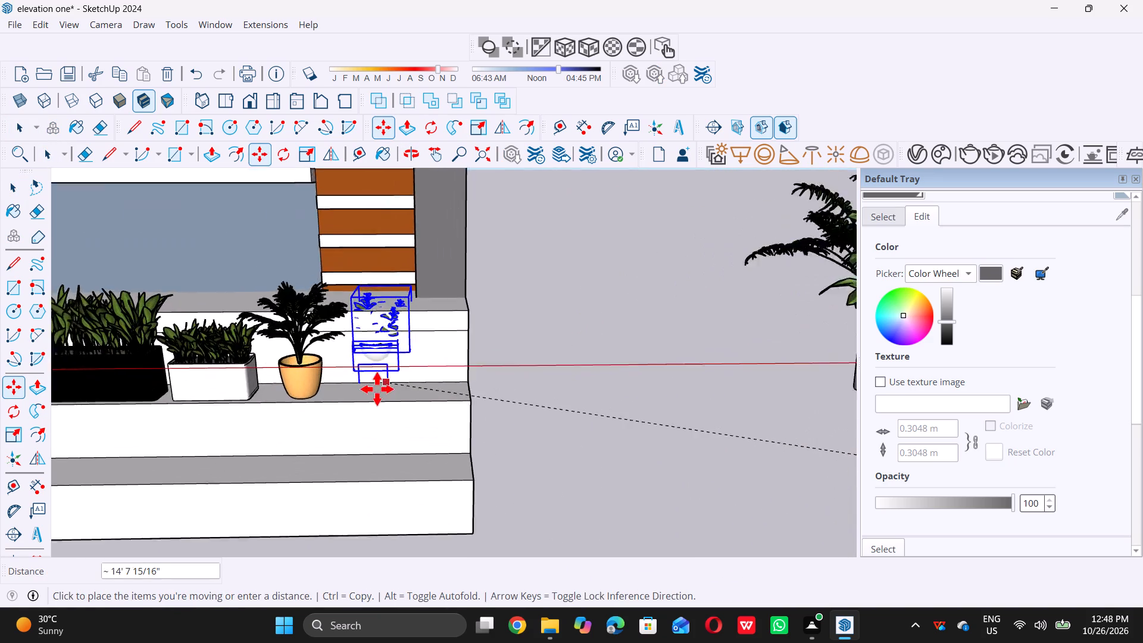
scroll(377, 389, up, 5)
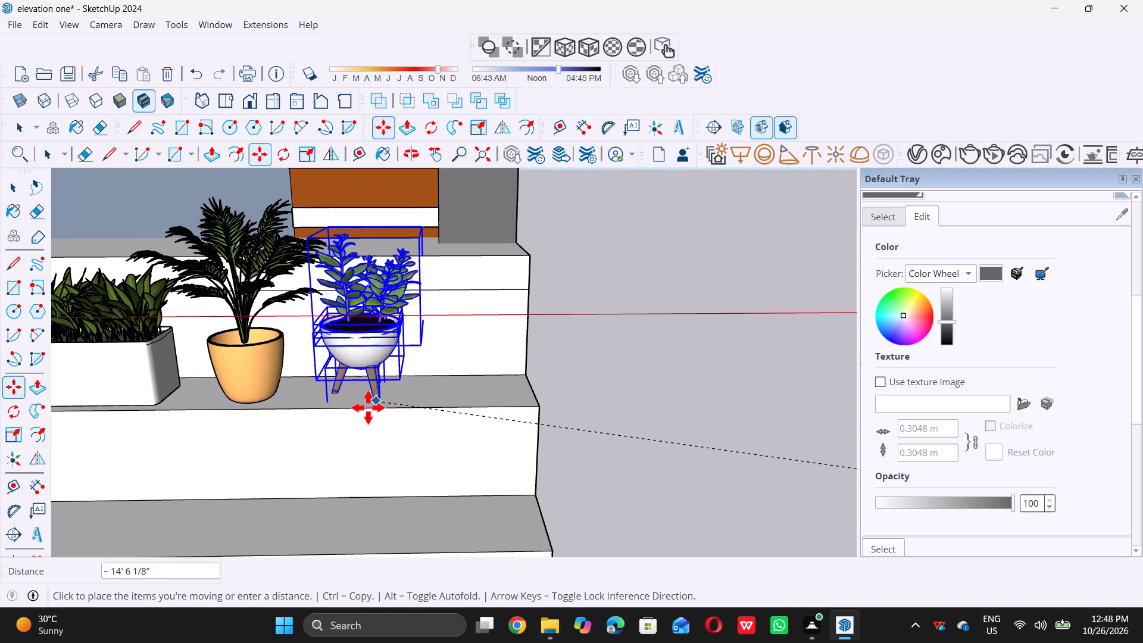
click(360, 413)
key(space)
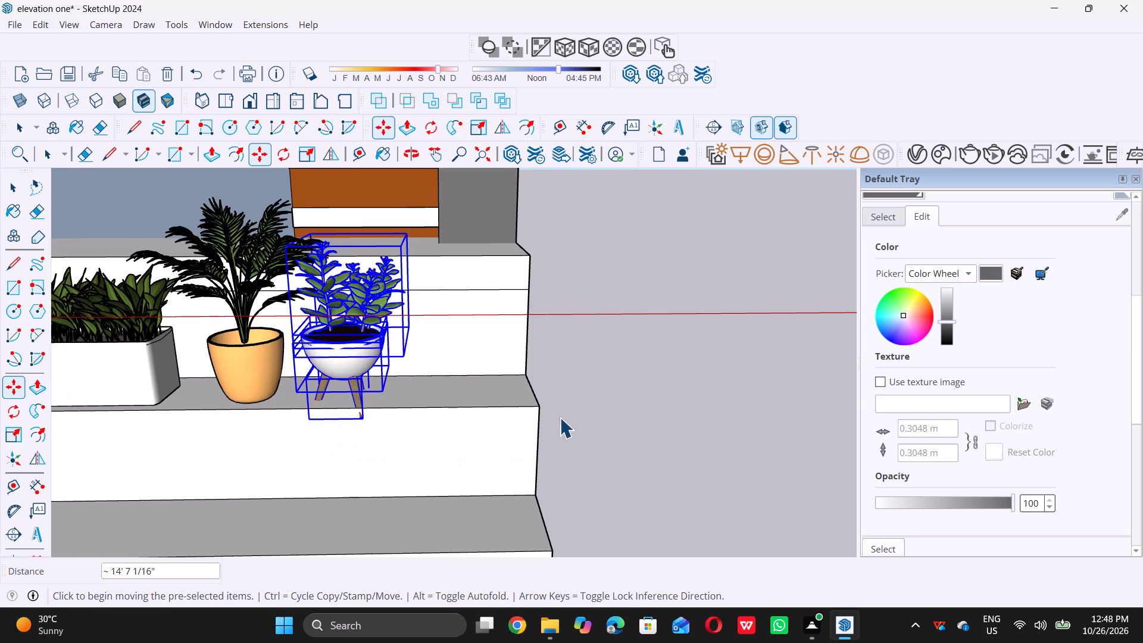
click(638, 423)
Move the black bowl planter with its cube frame stand and plant about 12' 4" onto the step tread, beside the wooden-legged pot.
scroll(337, 467, down, 17)
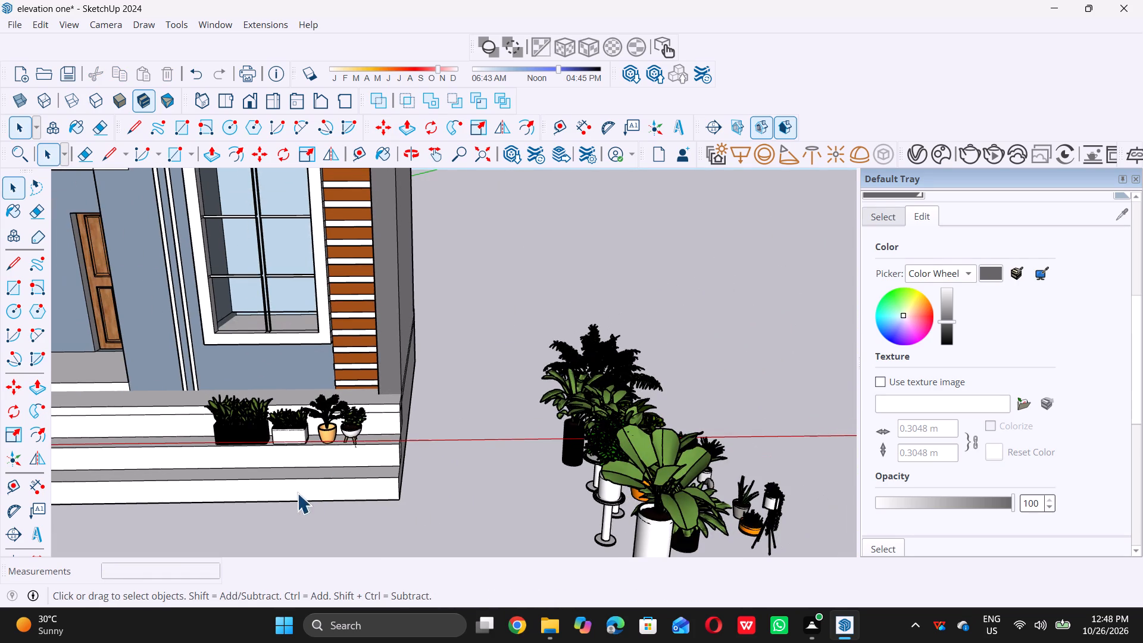
middle_drag(296, 486, 286, 477)
middle_drag(388, 494, 223, 478)
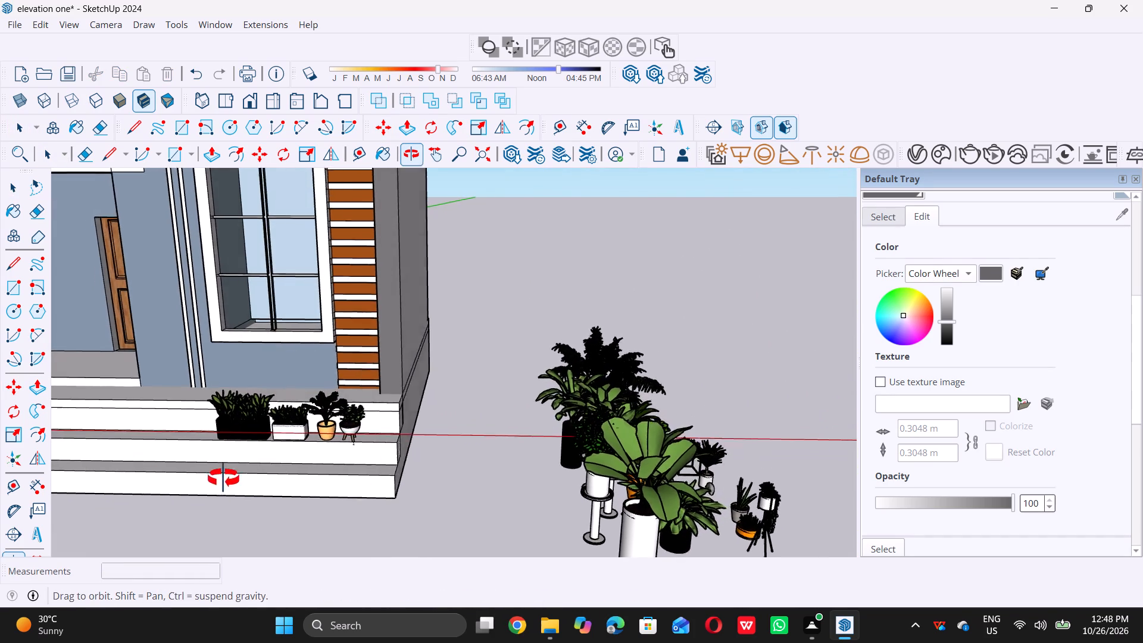
middle_drag(223, 478, 151, 453)
scroll(152, 452, down, 6)
scroll(346, 525, up, 5)
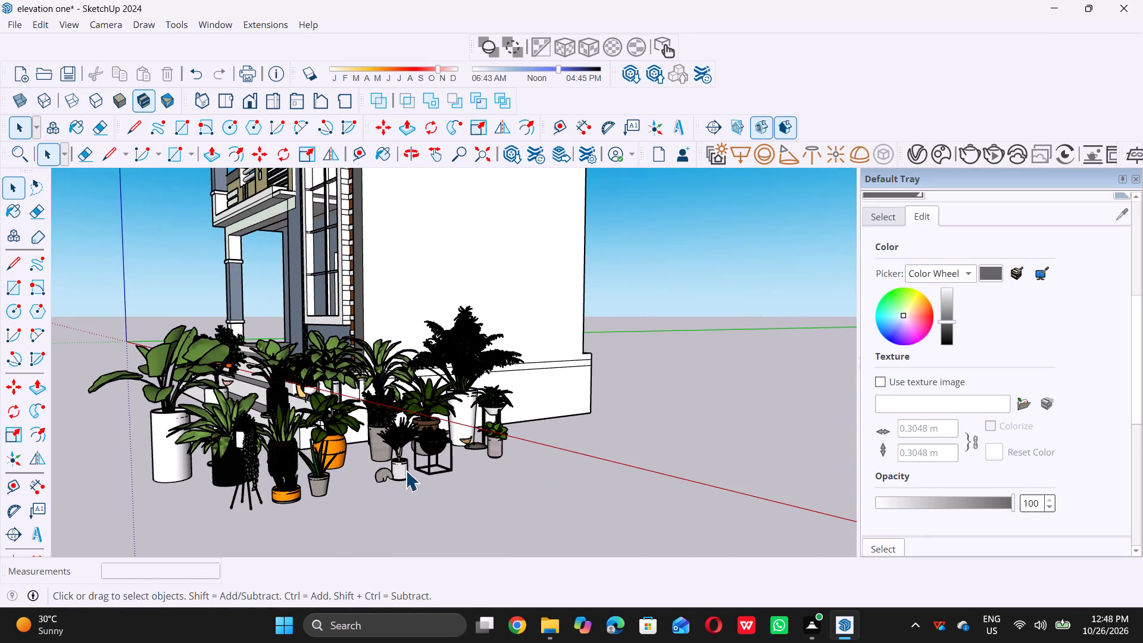
scroll(427, 457, up, 12)
click(437, 450)
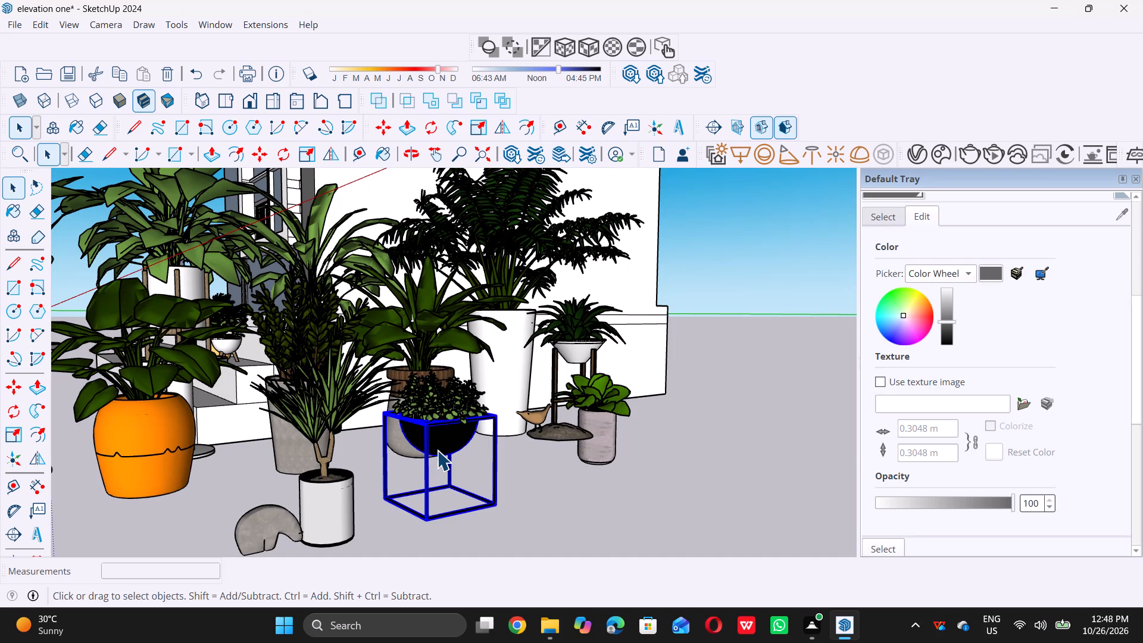
ctrl+click(442, 414)
ctrl+click(451, 398)
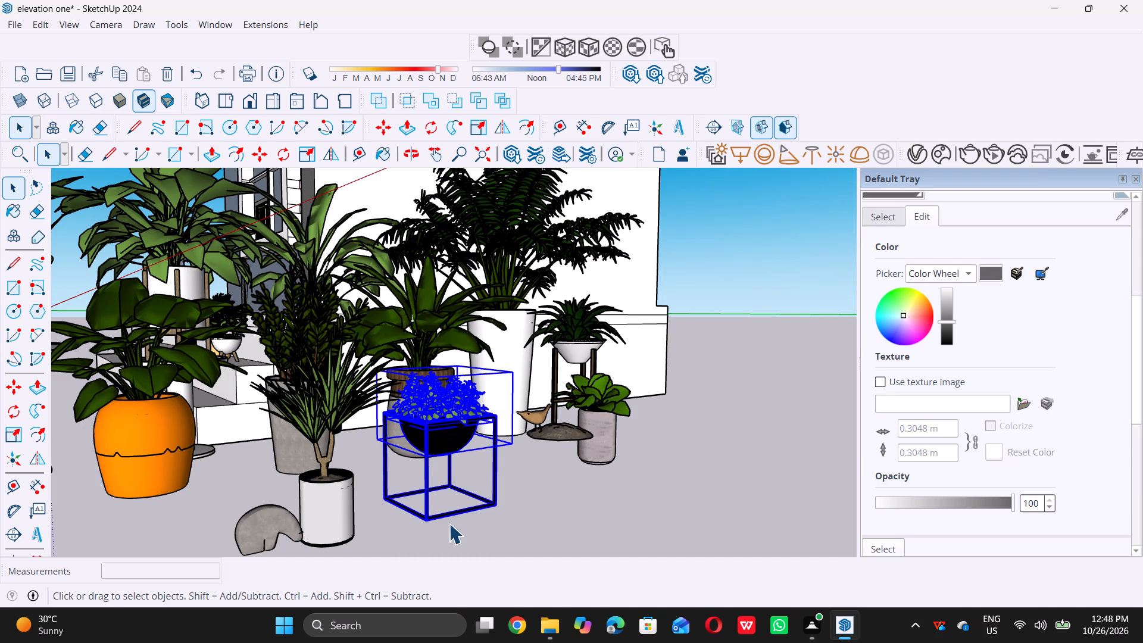
key(m)
click(427, 521)
scroll(436, 520, down, 9)
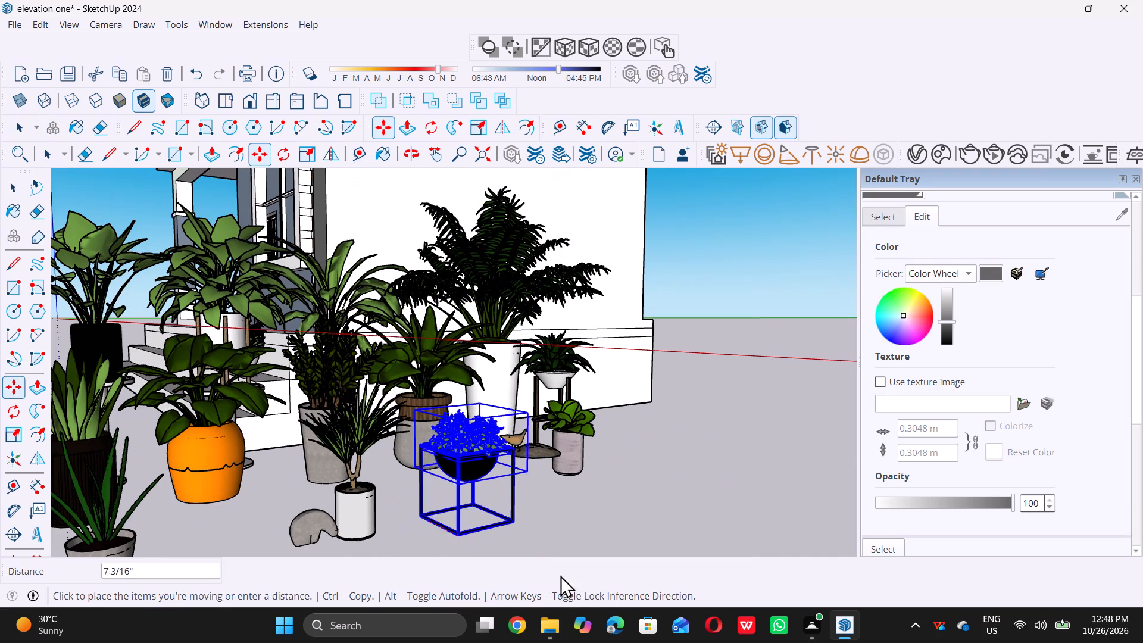
scroll(560, 575, down, 12)
scroll(390, 480, down, 20)
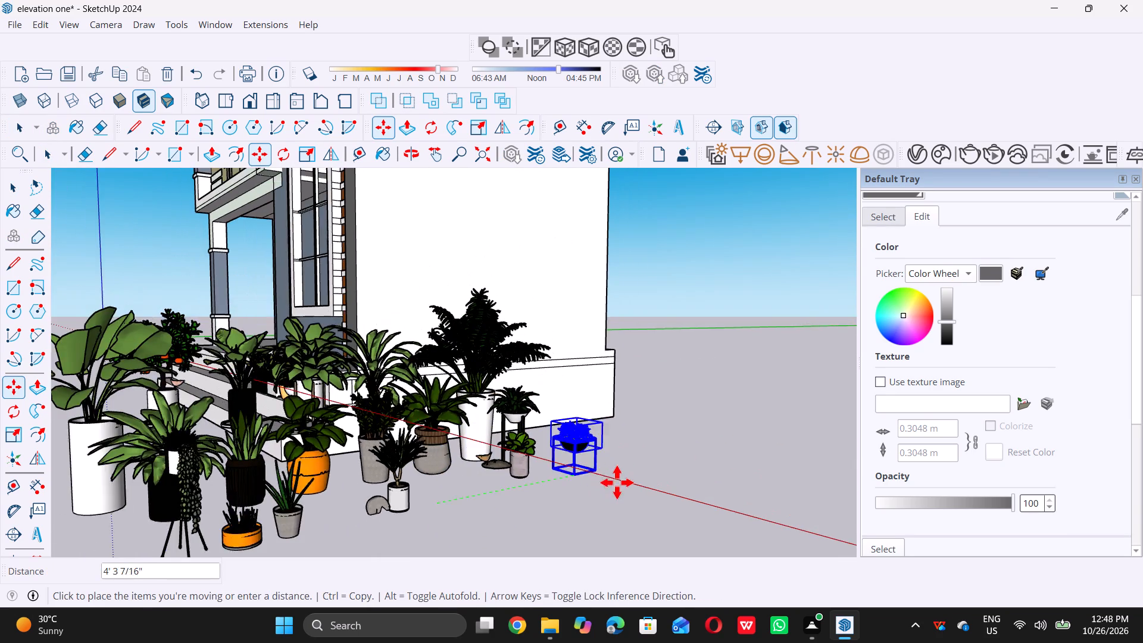
scroll(617, 482, down, 8)
middle_drag(222, 417, 421, 476)
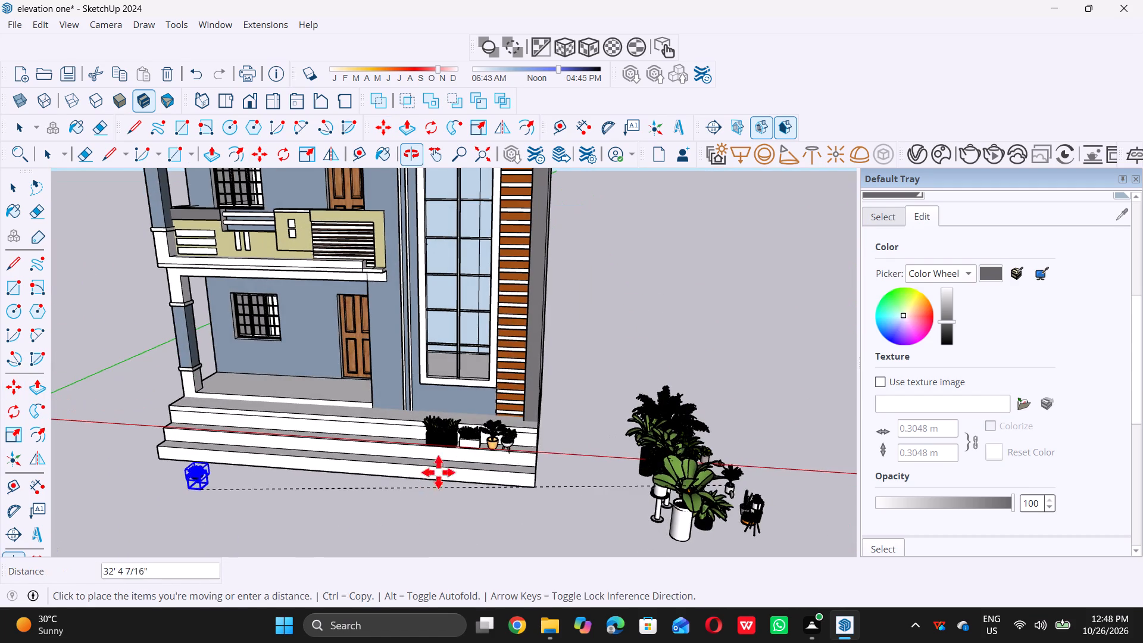
scroll(549, 457, up, 18)
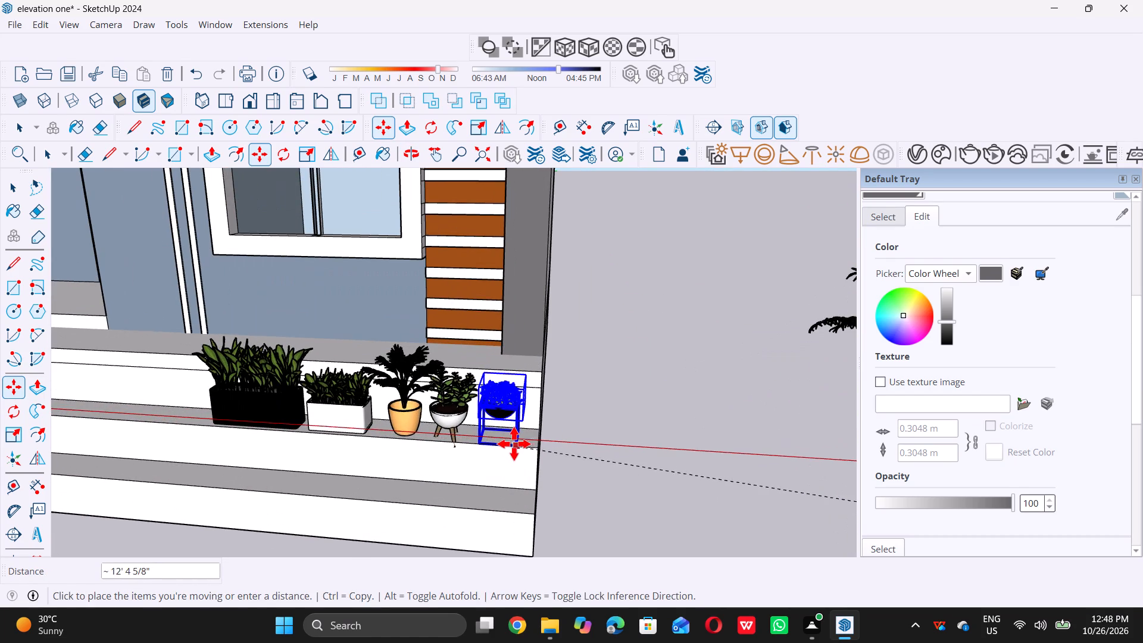
scroll(513, 448, up, 5)
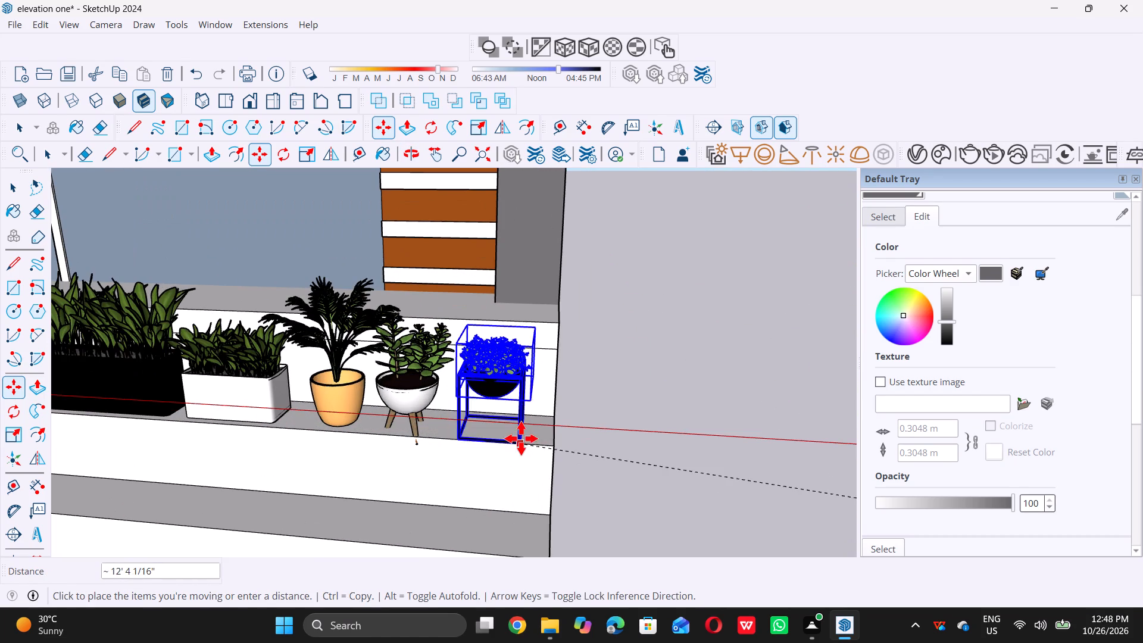
click(514, 447)
key(space)
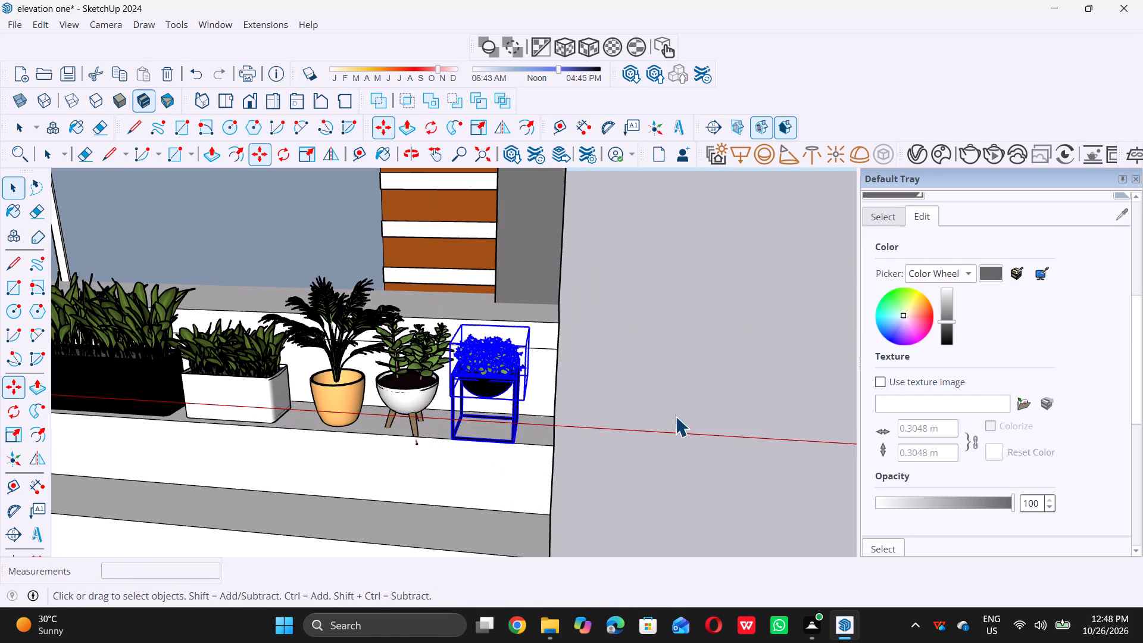
click(682, 406)
Move the low orange bowl pot together with its grass plant about 20' 4" onto the lower front step tread.
scroll(479, 460, down, 5)
middle_drag(410, 465, 410, 440)
scroll(410, 440, down, 3)
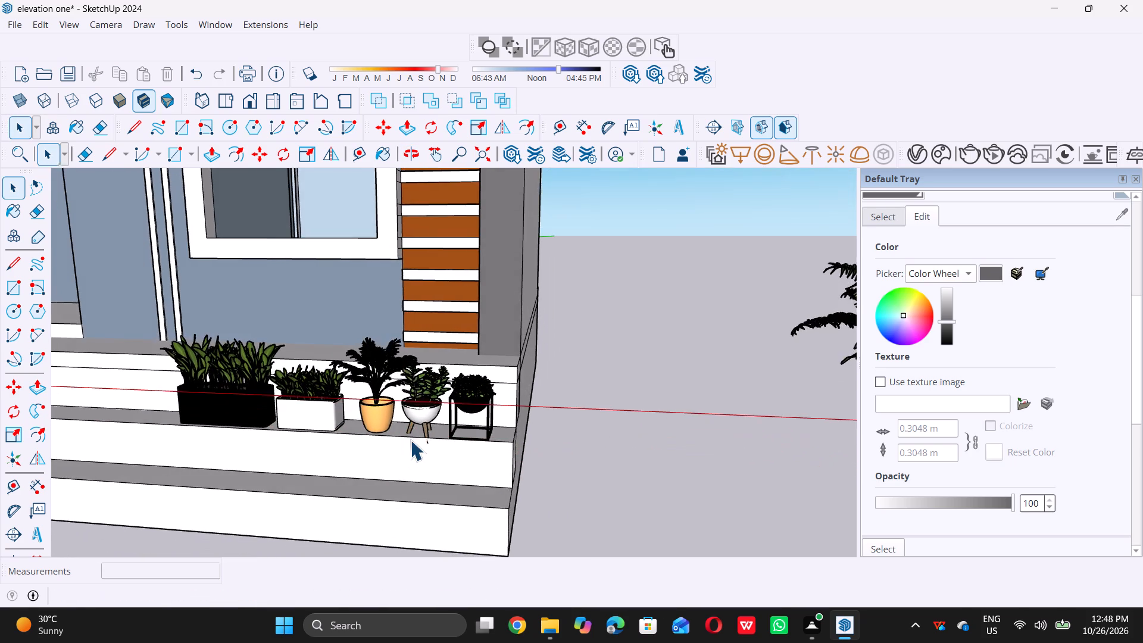
scroll(410, 440, down, 8)
scroll(683, 482, down, 11)
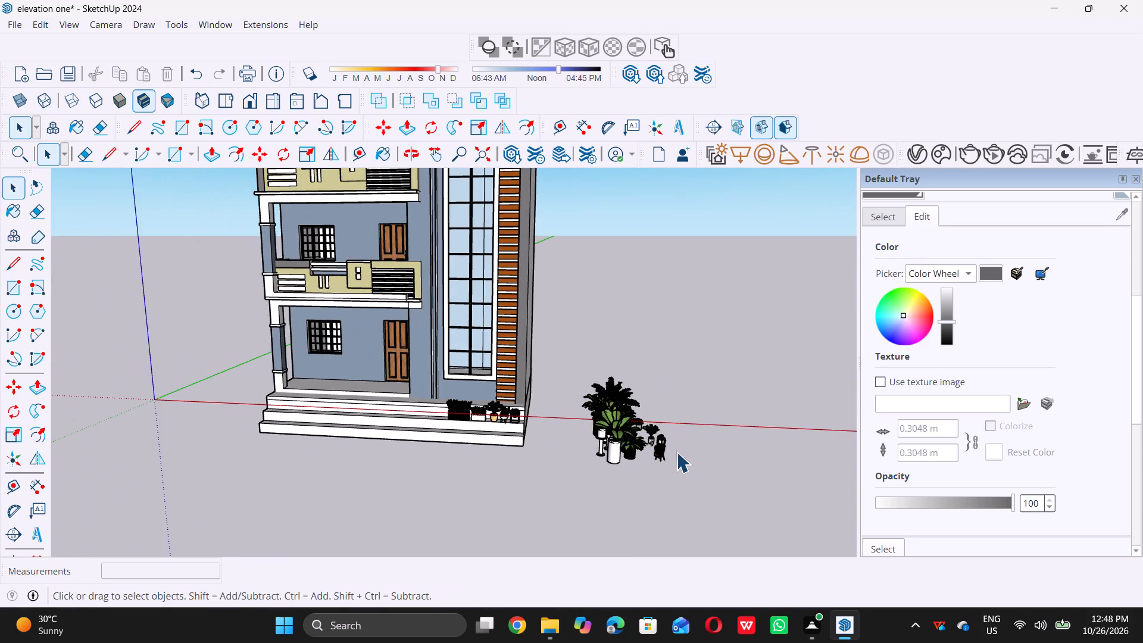
middle_drag(677, 451, 473, 452)
scroll(539, 479, up, 9)
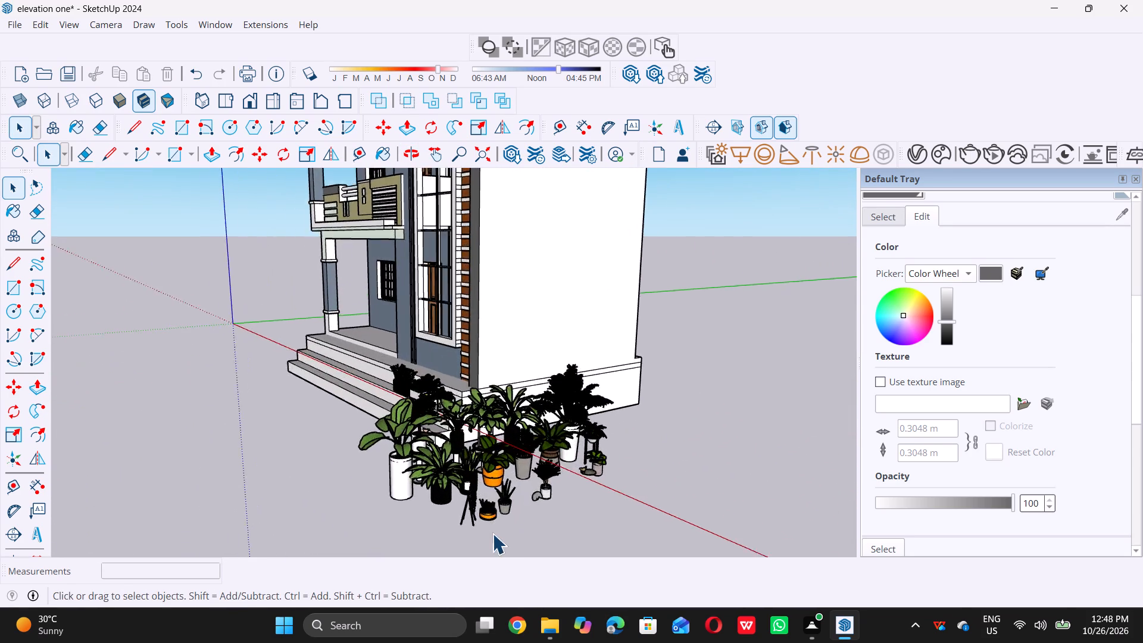
scroll(492, 533, up, 18)
click(488, 494)
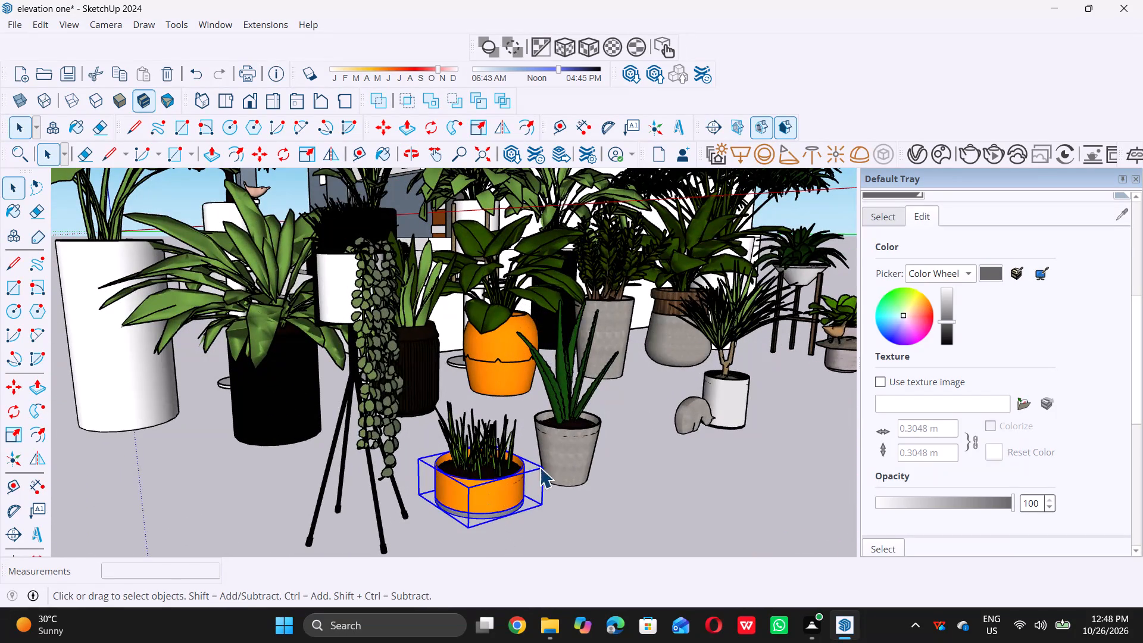
ctrl+click(480, 461)
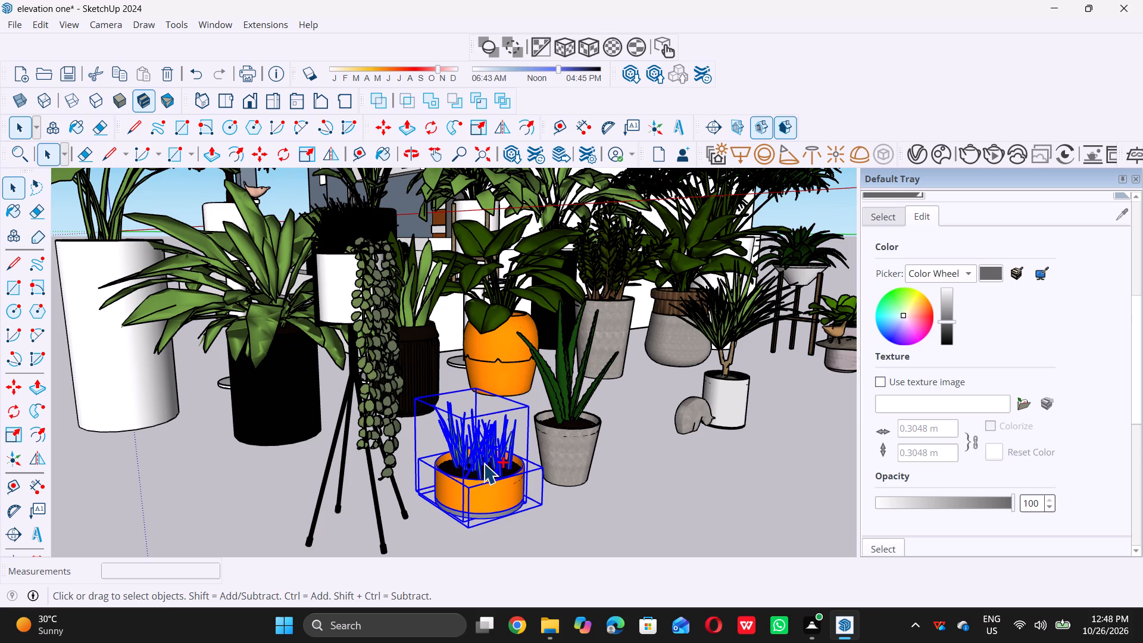
key(m)
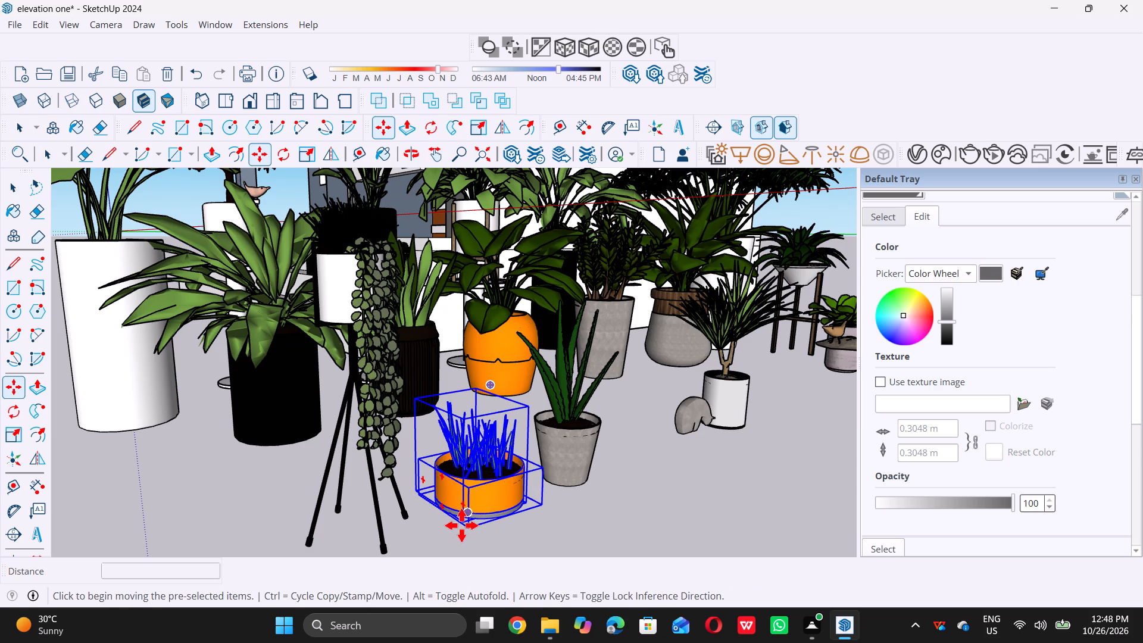
click(466, 530)
scroll(472, 527, down, 15)
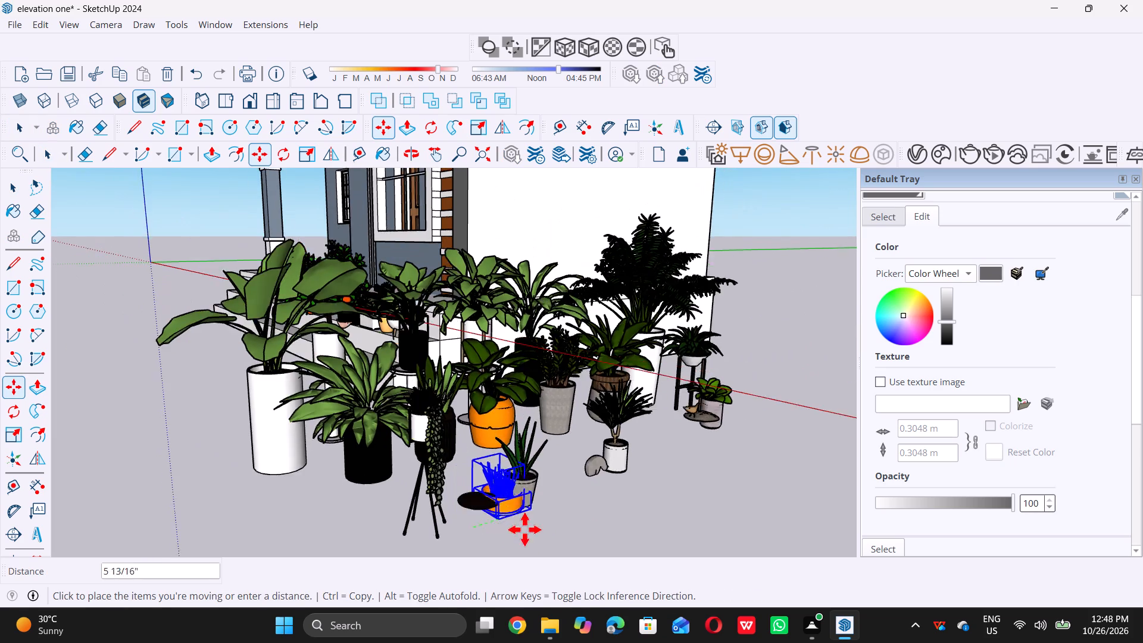
scroll(524, 529, down, 17)
middle_drag(286, 405, 455, 417)
scroll(473, 402, up, 6)
scroll(404, 398, up, 6)
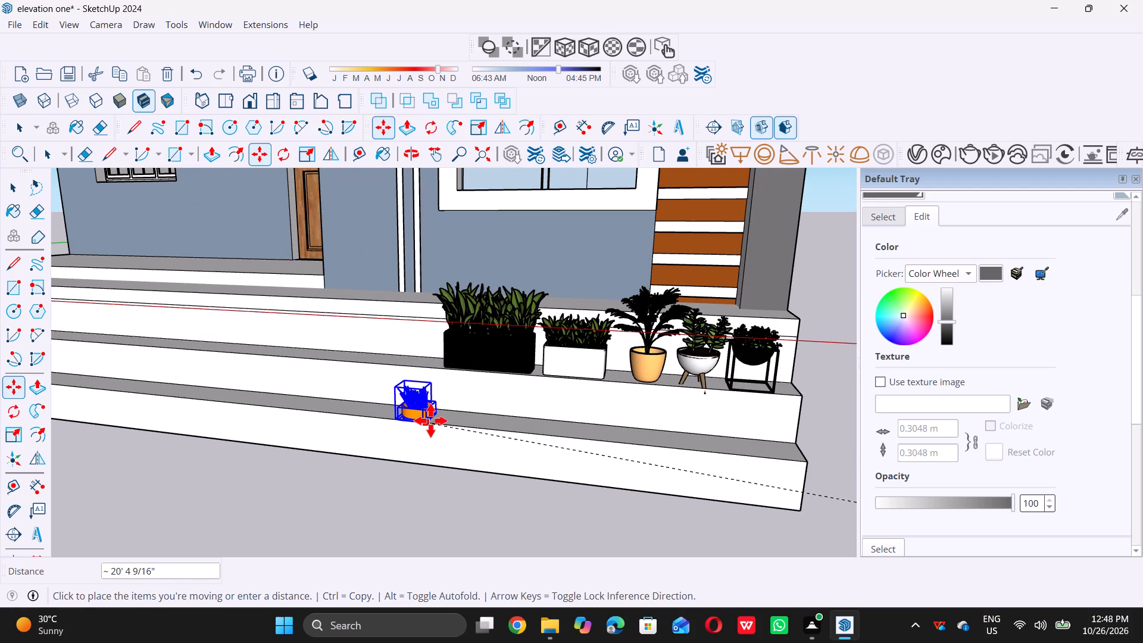
click(432, 420)
key(space)
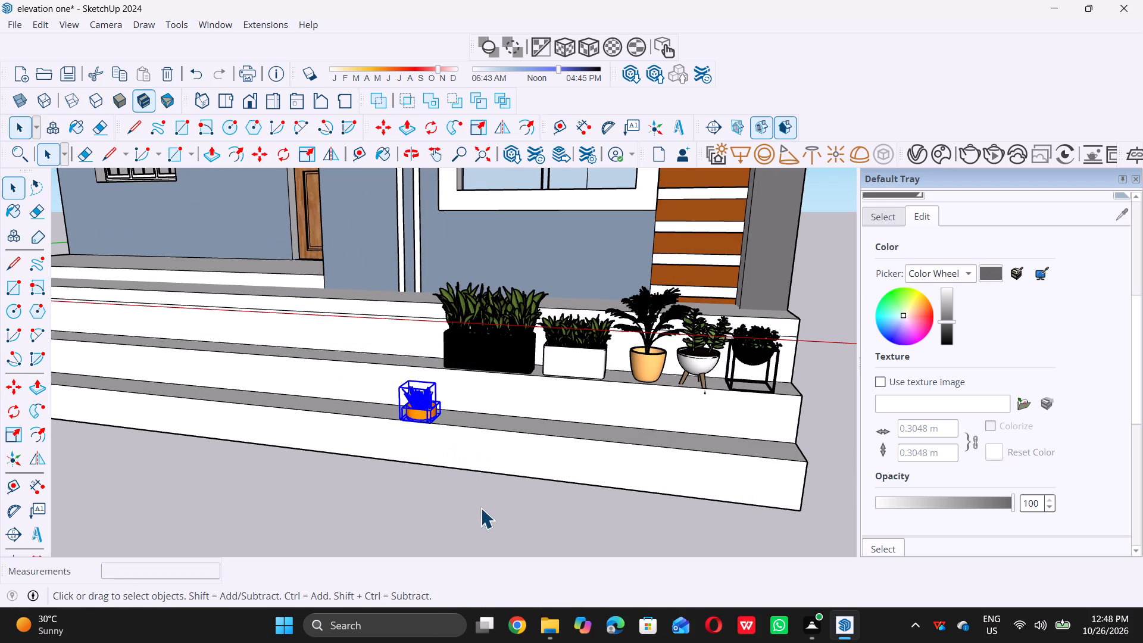
click(480, 507)
Move the small grey textured pot together with its leafy plant about 18' onto the lower step tread, beside the orange bowl pot.
scroll(354, 529, down, 5)
middle_drag(385, 505, 392, 499)
scroll(379, 502, down, 11)
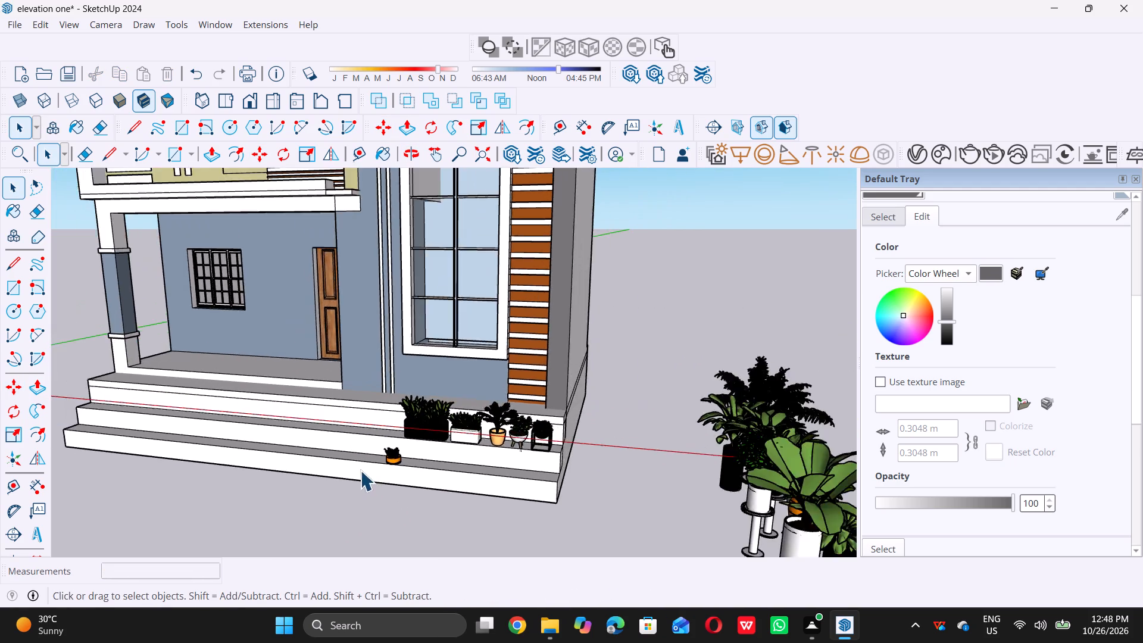
middle_drag(670, 521, 583, 484)
scroll(651, 508, up, 4)
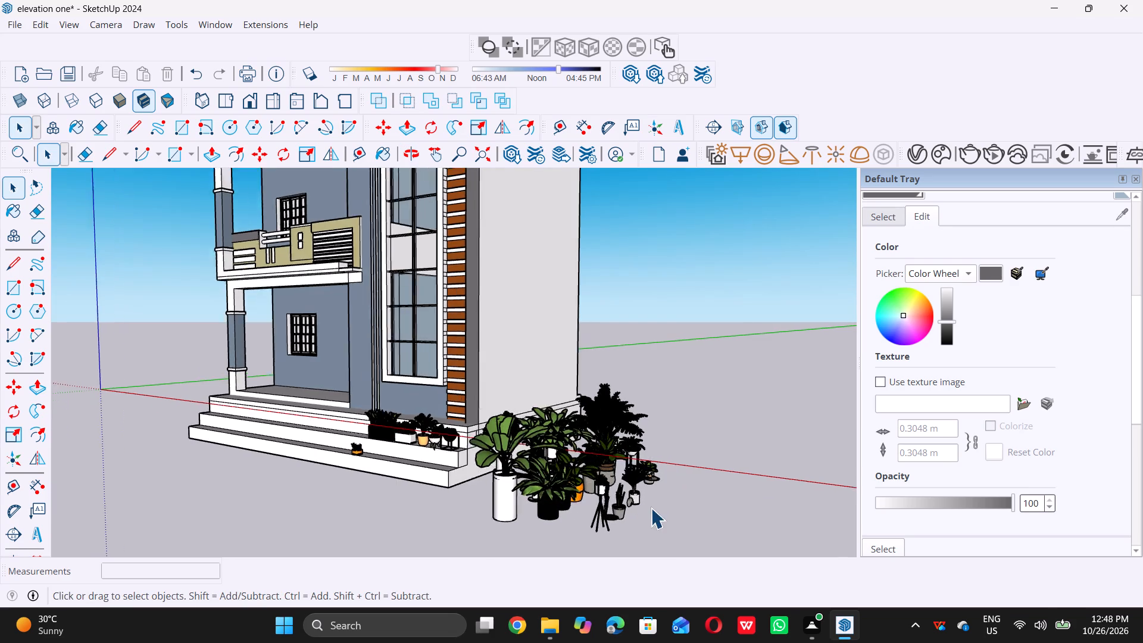
scroll(651, 508, up, 15)
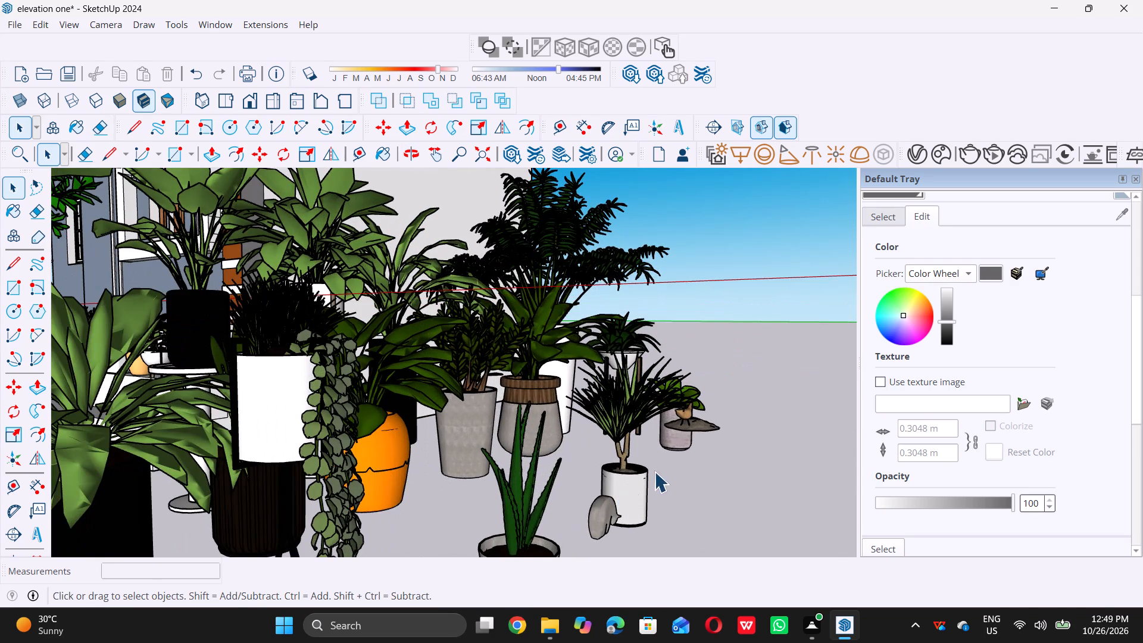
middle_drag(648, 470, 523, 470)
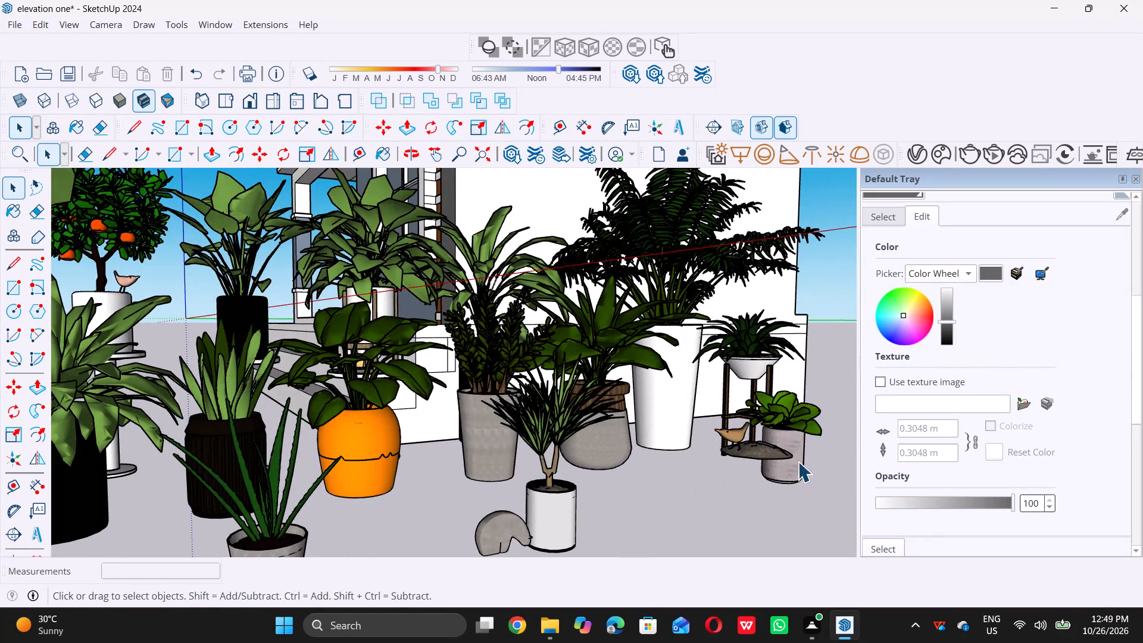
middle_drag(785, 461, 639, 463)
scroll(621, 464, down, 7)
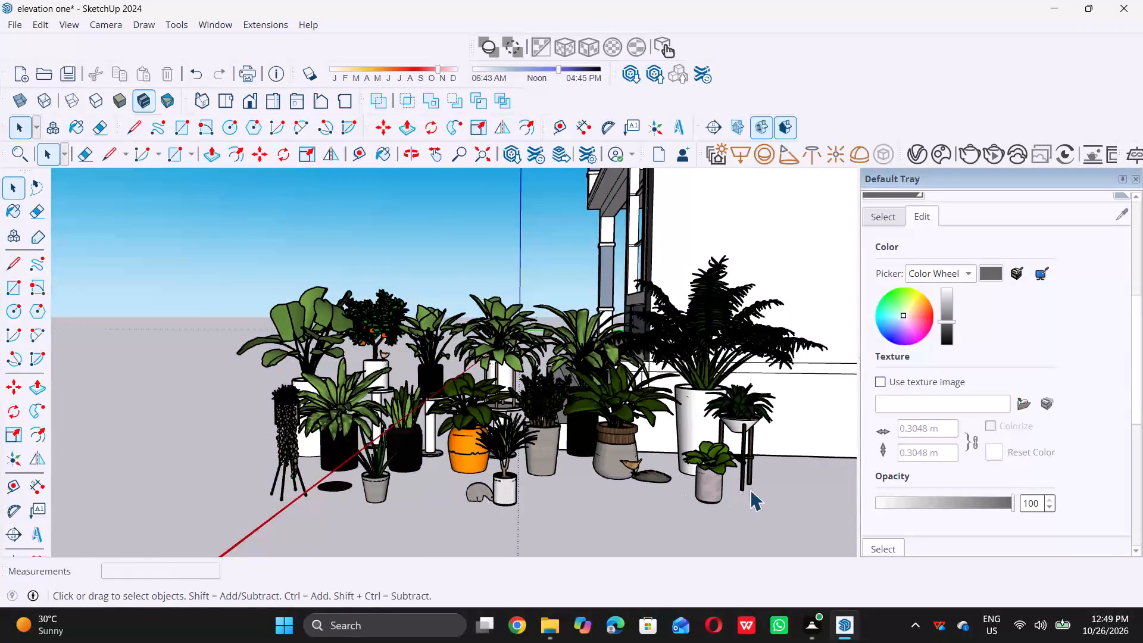
scroll(750, 490, up, 6)
scroll(691, 482, up, 5)
click(691, 482)
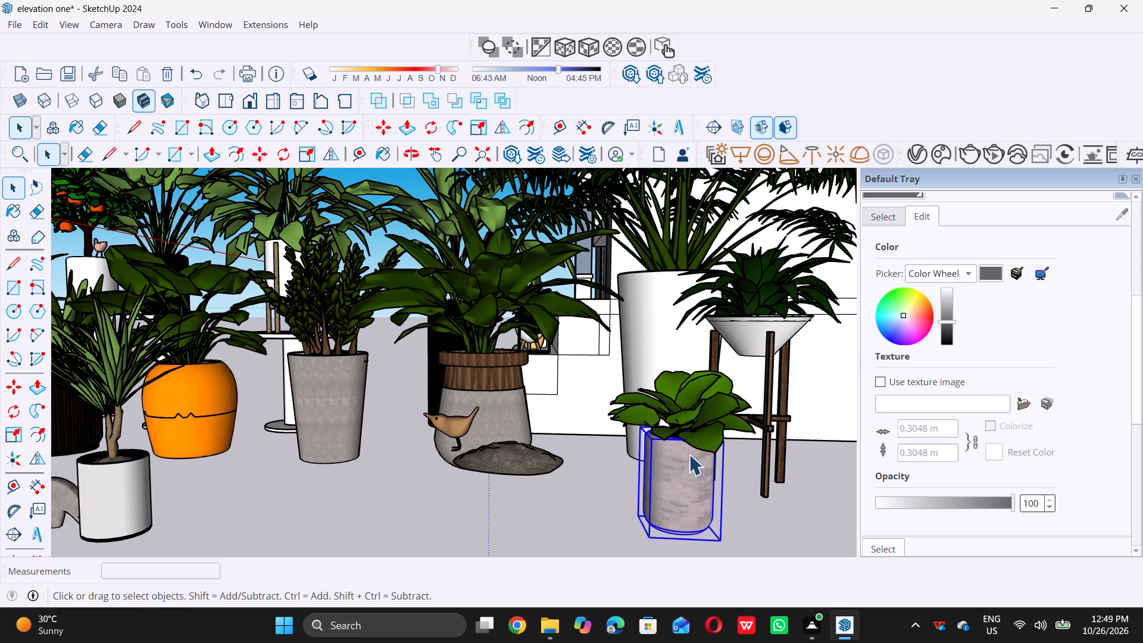
ctrl+click(697, 430)
key(m)
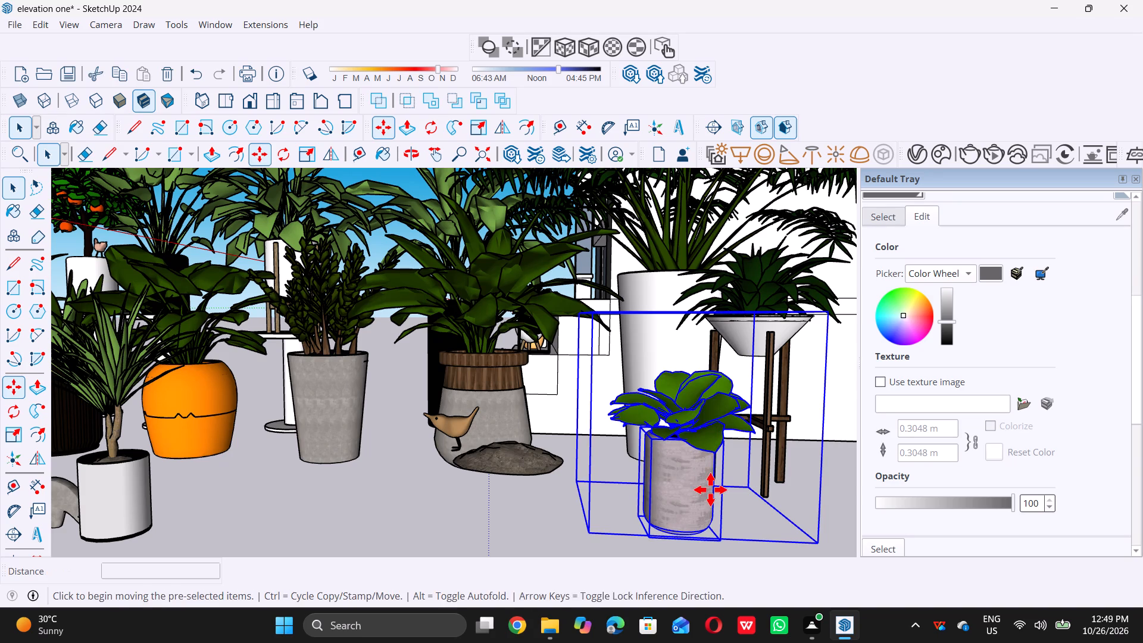
click(594, 534)
scroll(603, 530, down, 9)
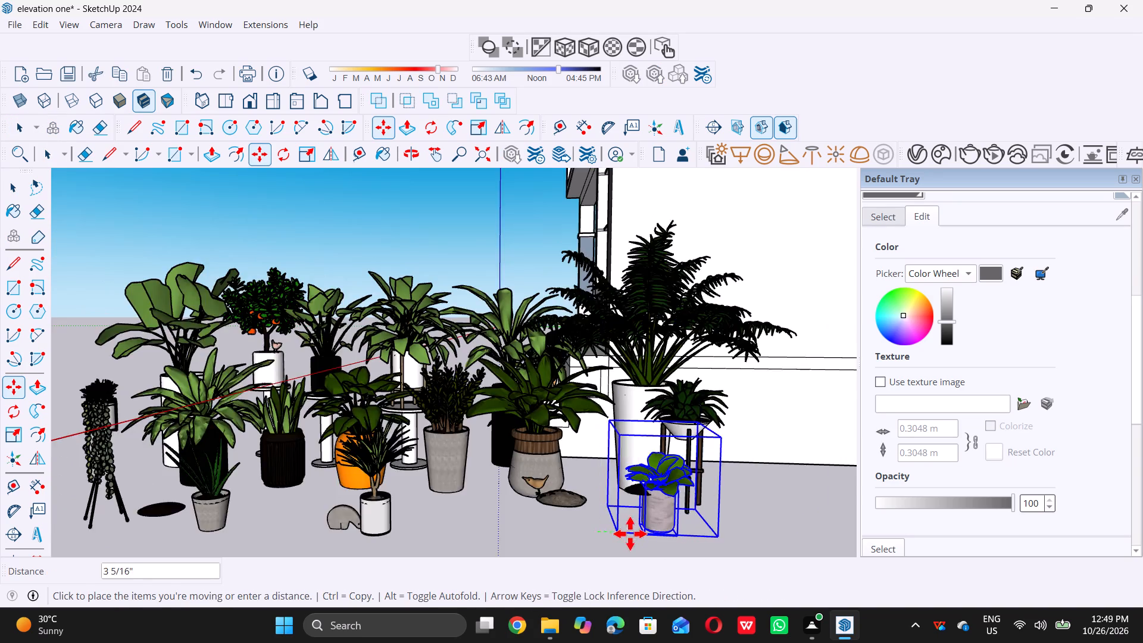
scroll(630, 533, down, 17)
middle_drag(318, 442, 650, 519)
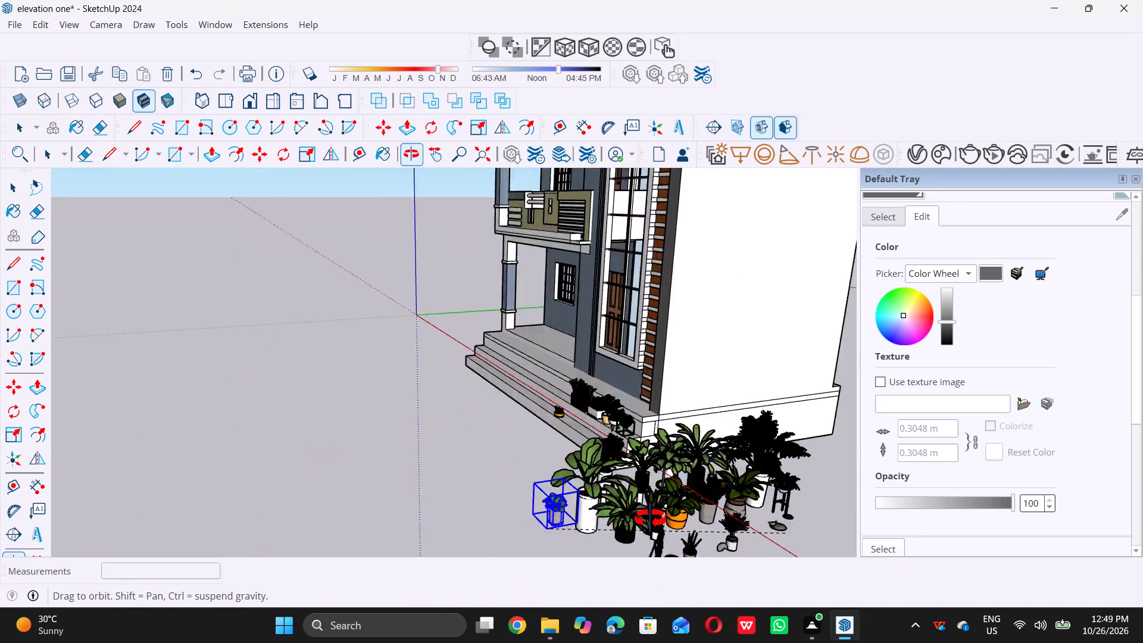
middle_drag(650, 519, 659, 519)
scroll(500, 435, up, 20)
scroll(500, 435, up, 6)
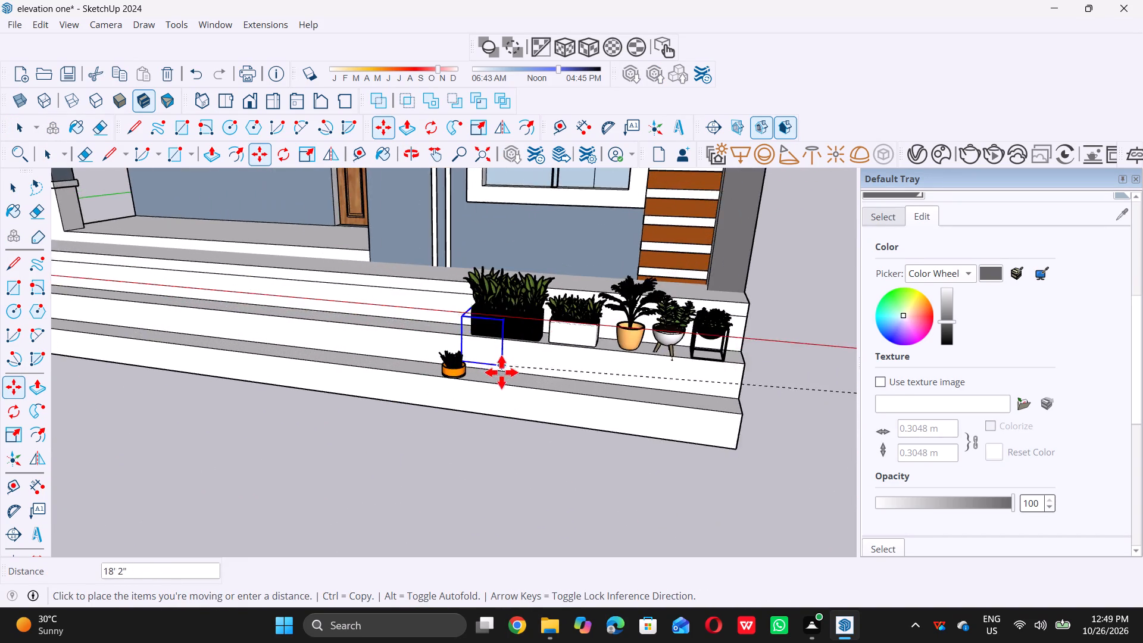
scroll(496, 382, up, 6)
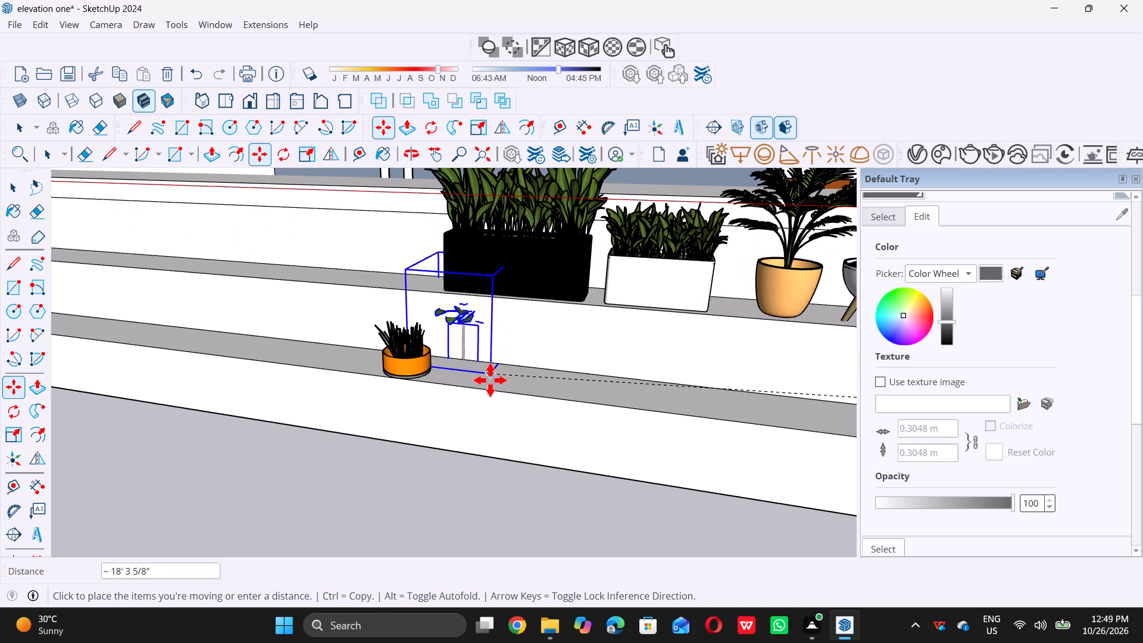
click(505, 391)
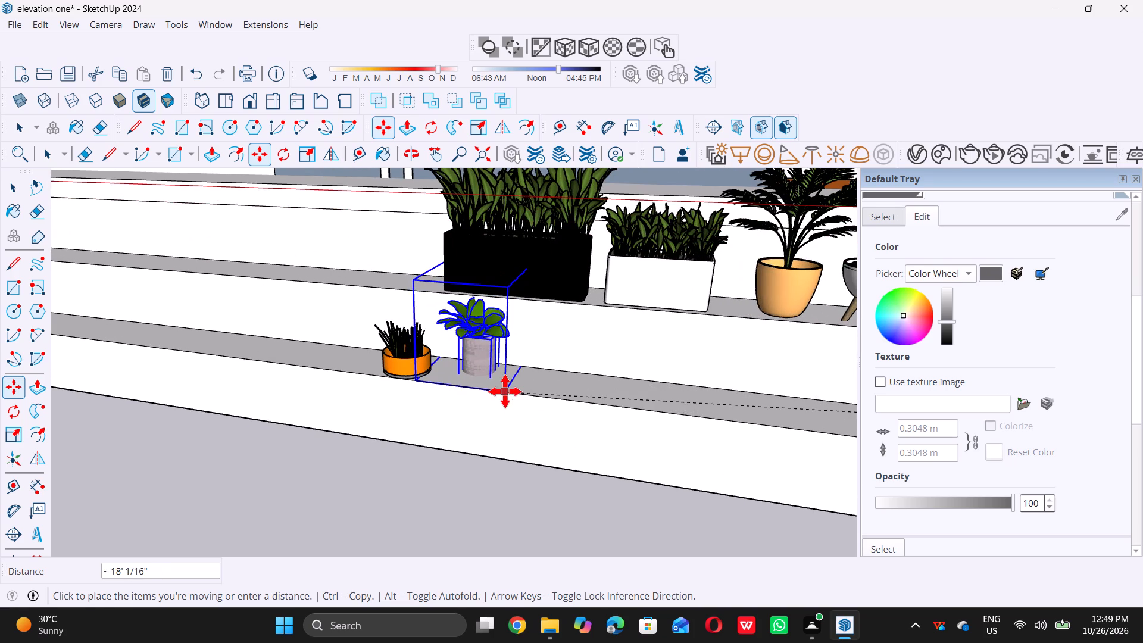
Shift the grey pot and its plant about 4 13/16", and raise them about 2 1/4" vertically to sit on the tread.
middle_drag(617, 347, 487, 361)
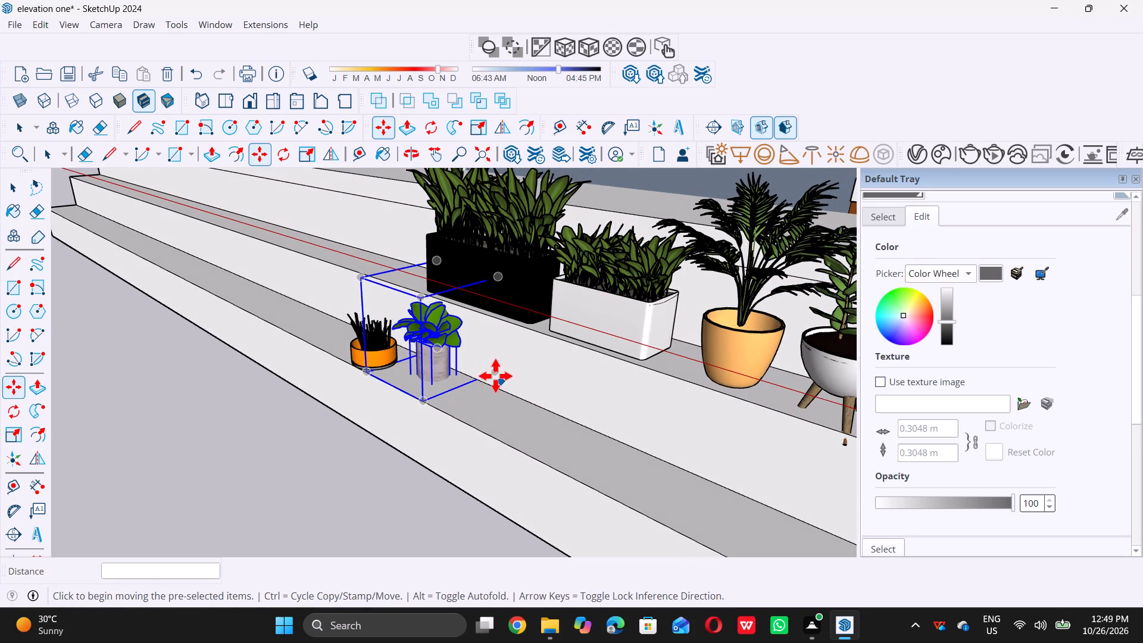
click(496, 374)
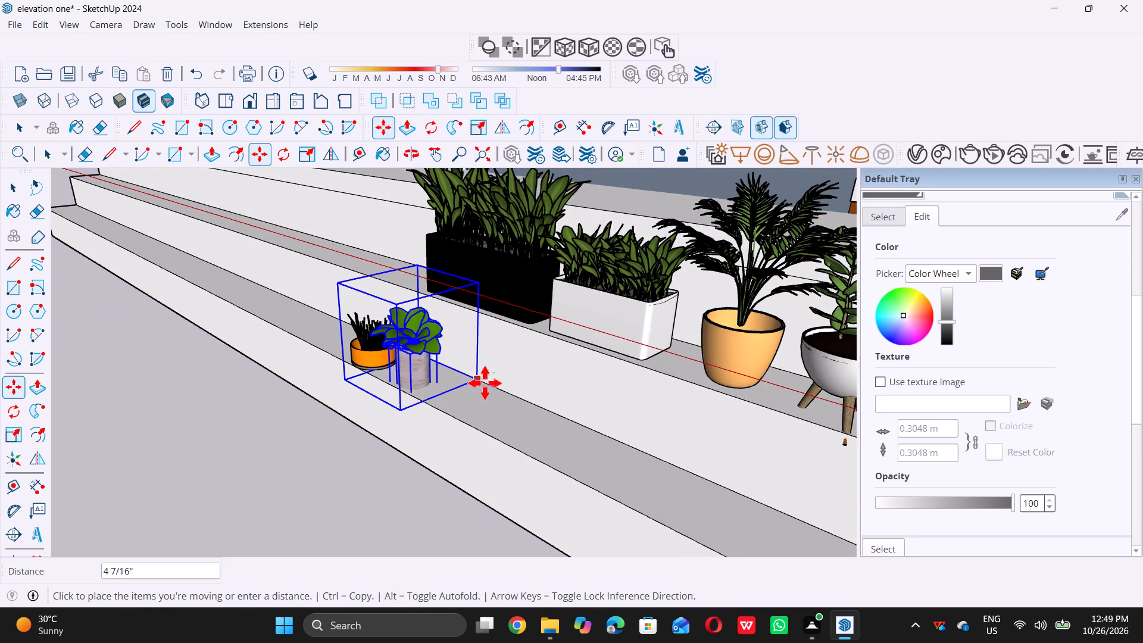
click(486, 381)
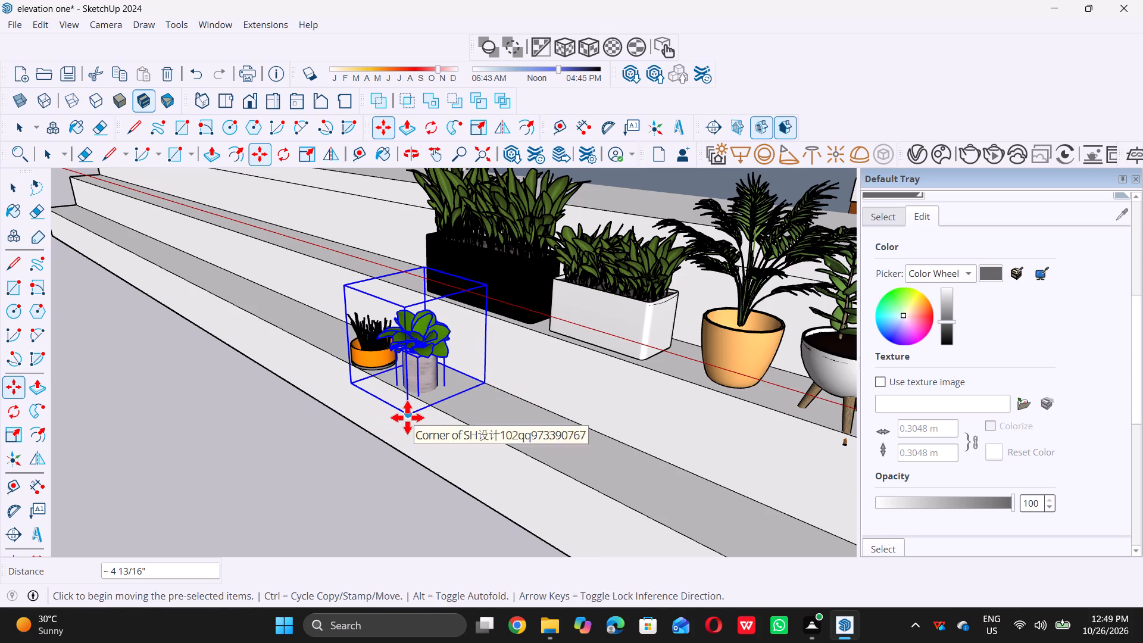
click(407, 417)
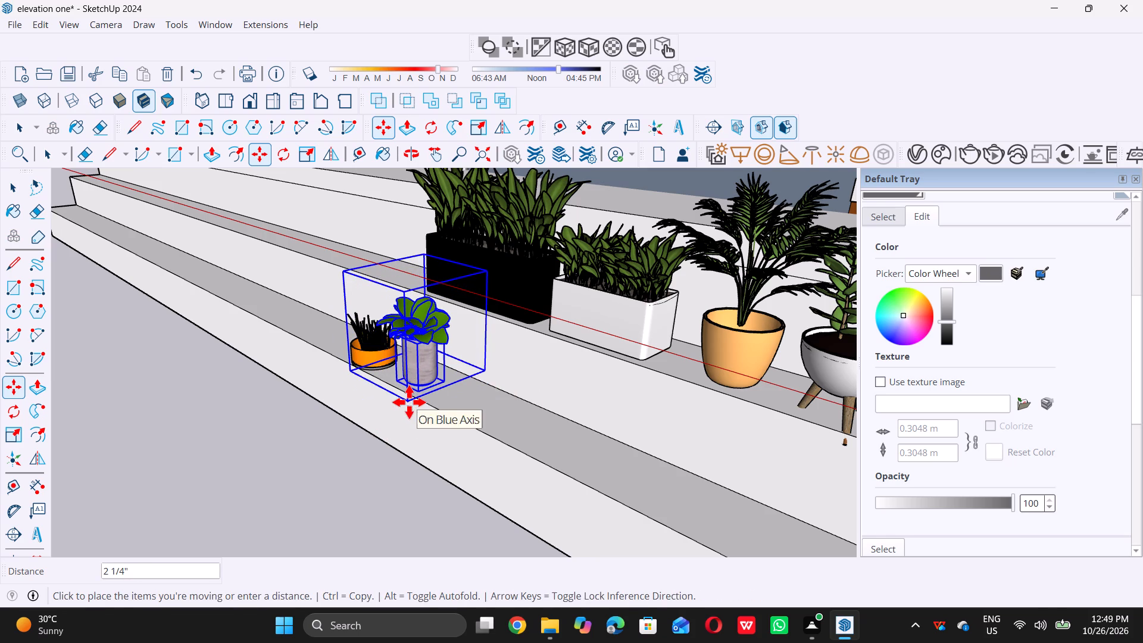
click(409, 402)
scroll(389, 448, down, 2)
middle_drag(421, 440, 570, 426)
key(space)
click(433, 500)
Move the large round orange pot together with its broad-leaved plant onto the lower step tread, beside the grey pot.
scroll(293, 523, down, 6)
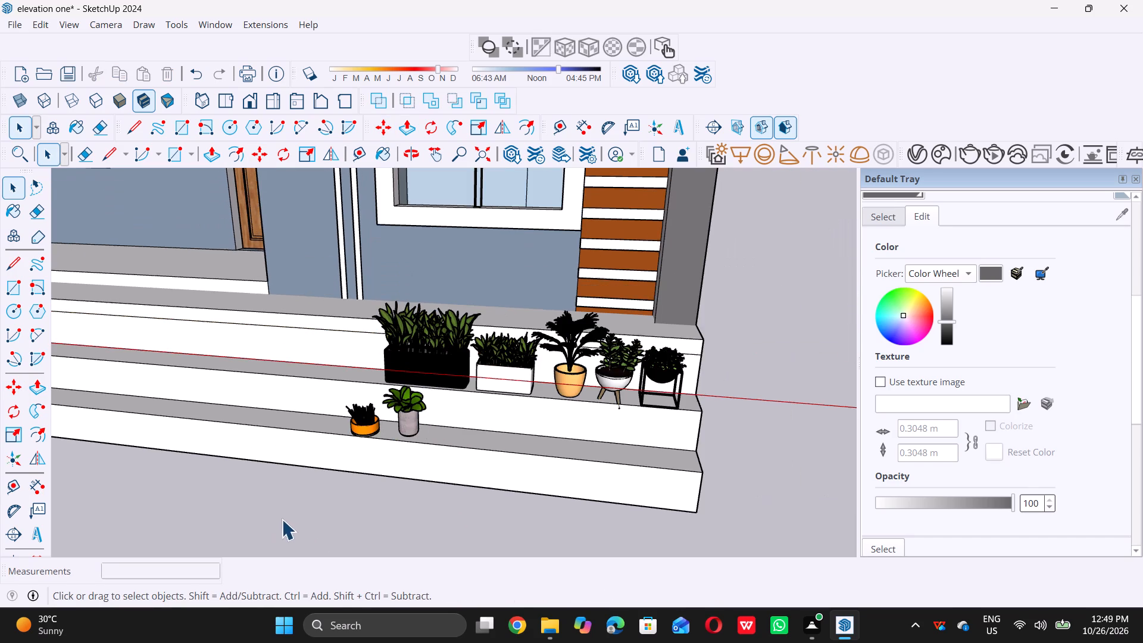
middle_drag(408, 421, 442, 376)
scroll(342, 436, up, 1)
scroll(312, 451, down, 7)
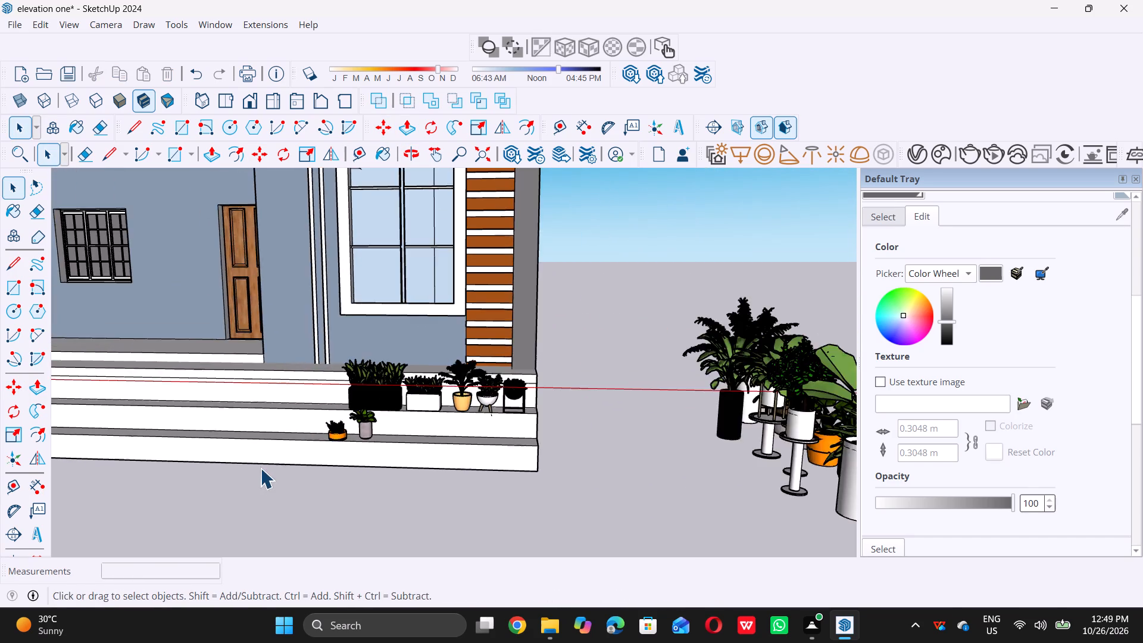
scroll(260, 468, down, 6)
middle_drag(620, 423, 301, 404)
scroll(611, 422, up, 1)
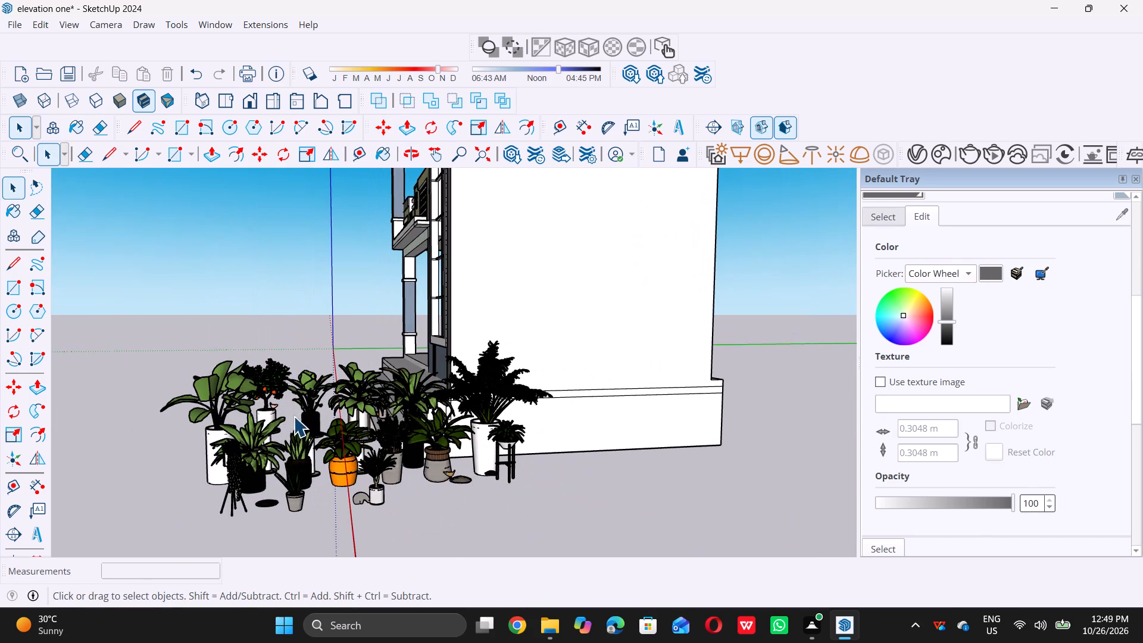
scroll(351, 470, up, 9)
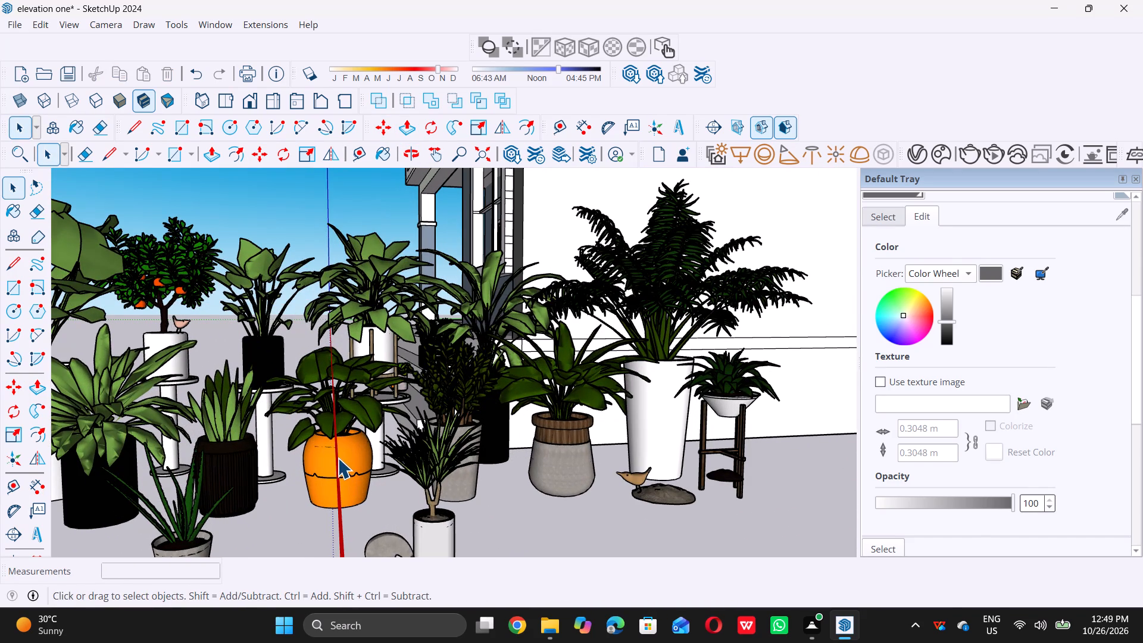
click(338, 458)
ctrl+click(345, 411)
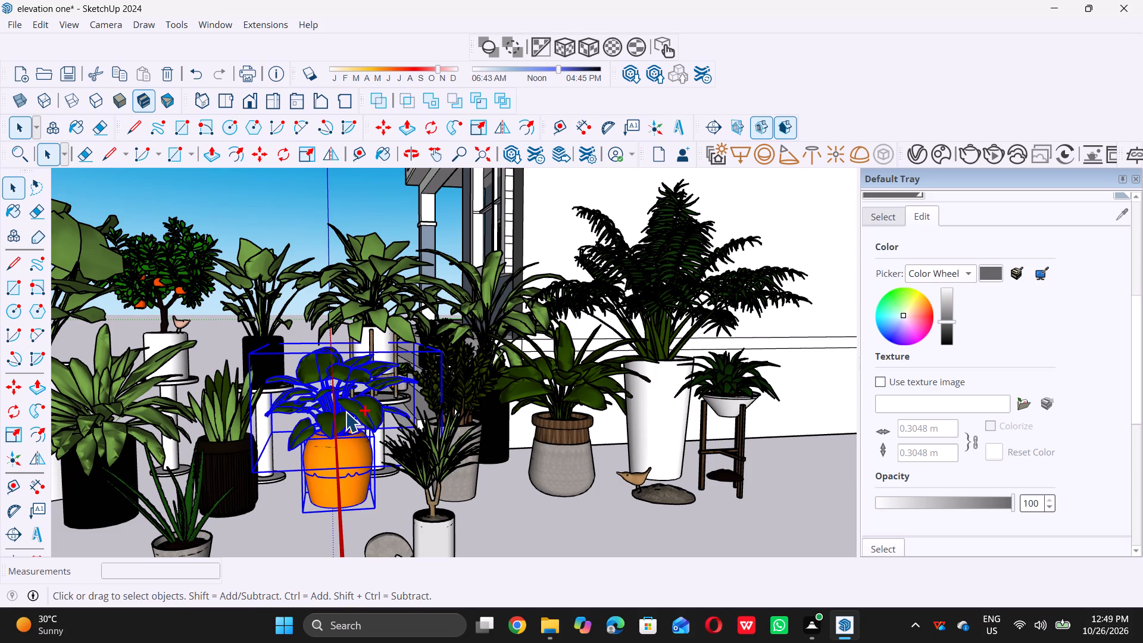
key(m)
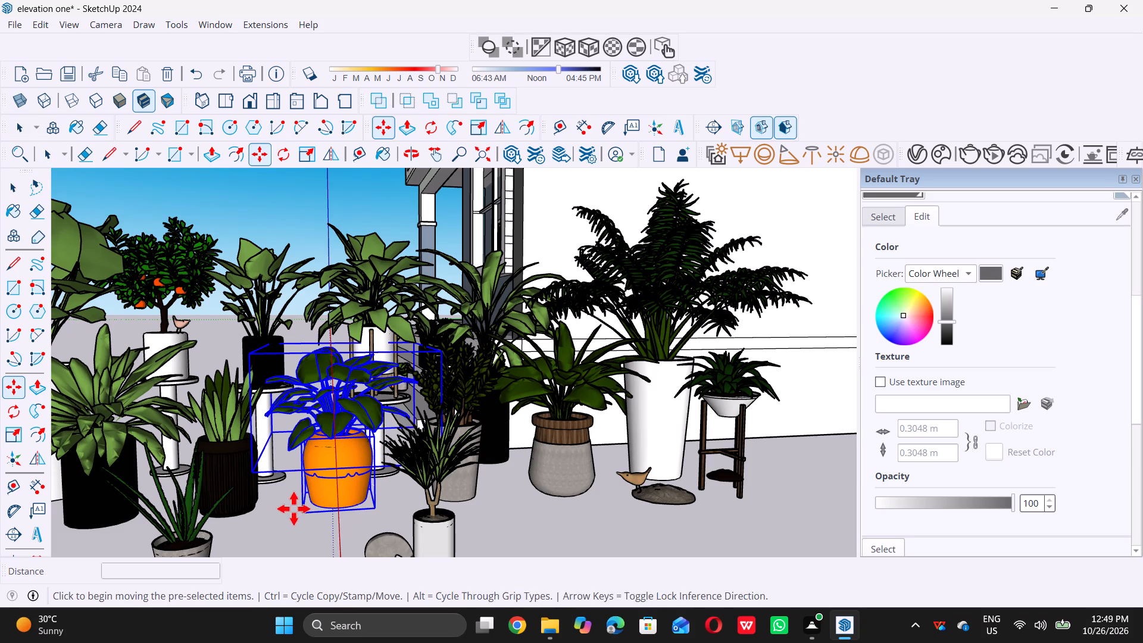
click(298, 511)
scroll(307, 508, down, 20)
scroll(307, 508, down, 4)
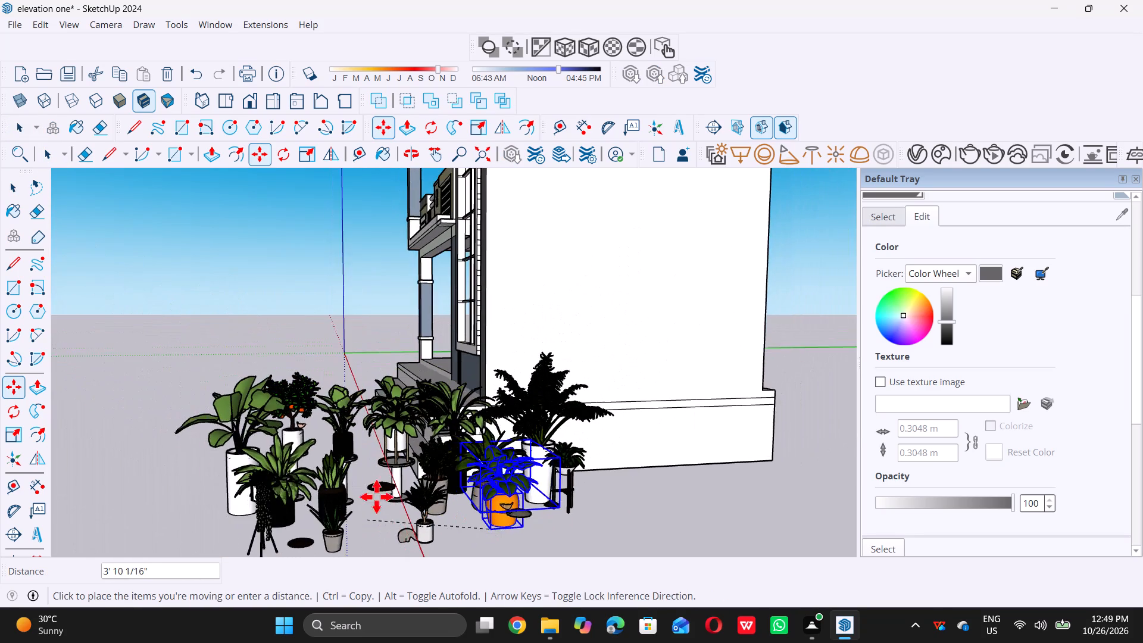
middle_drag(133, 405, 457, 417)
scroll(436, 394, up, 6)
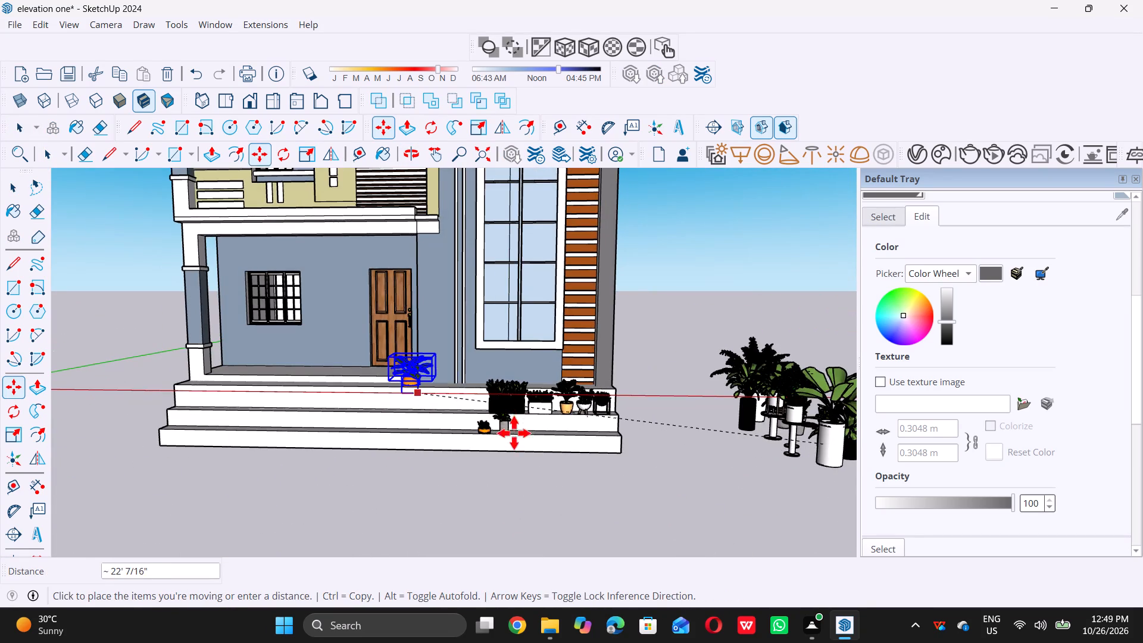
scroll(571, 444, up, 18)
scroll(536, 427, up, 5)
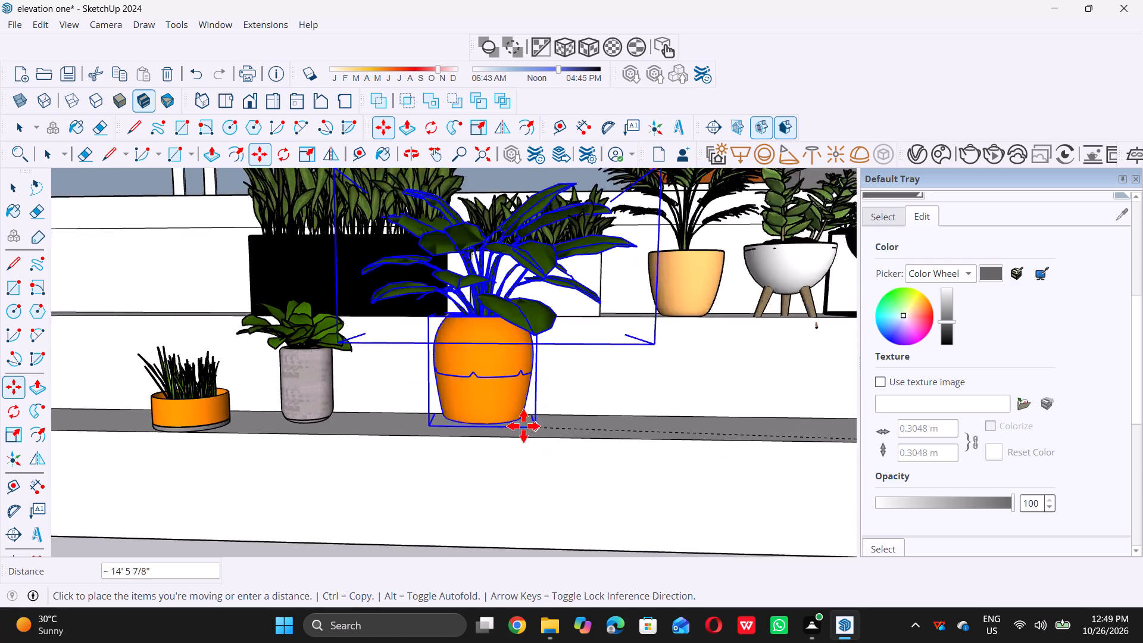
click(486, 442)
scroll(395, 488, down, 11)
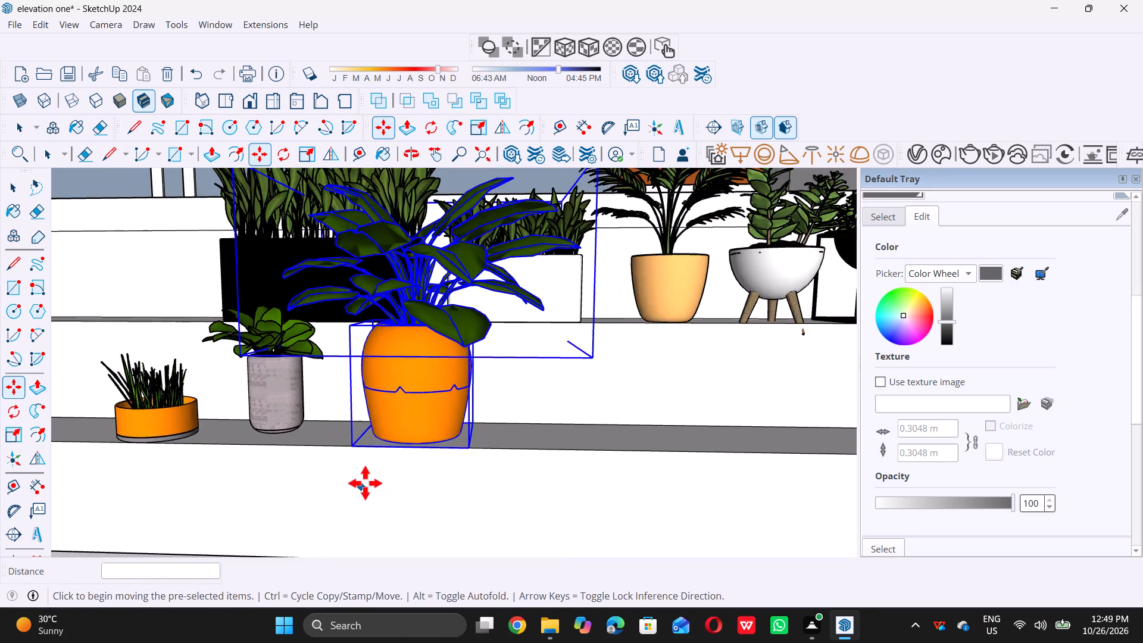
Move the tapered grey textured pot together with its dark leafy plant about 13' onto the lower step tread, beside the large orange pot.
scroll(365, 483, down, 13)
key(space)
click(736, 433)
scroll(575, 452, down, 3)
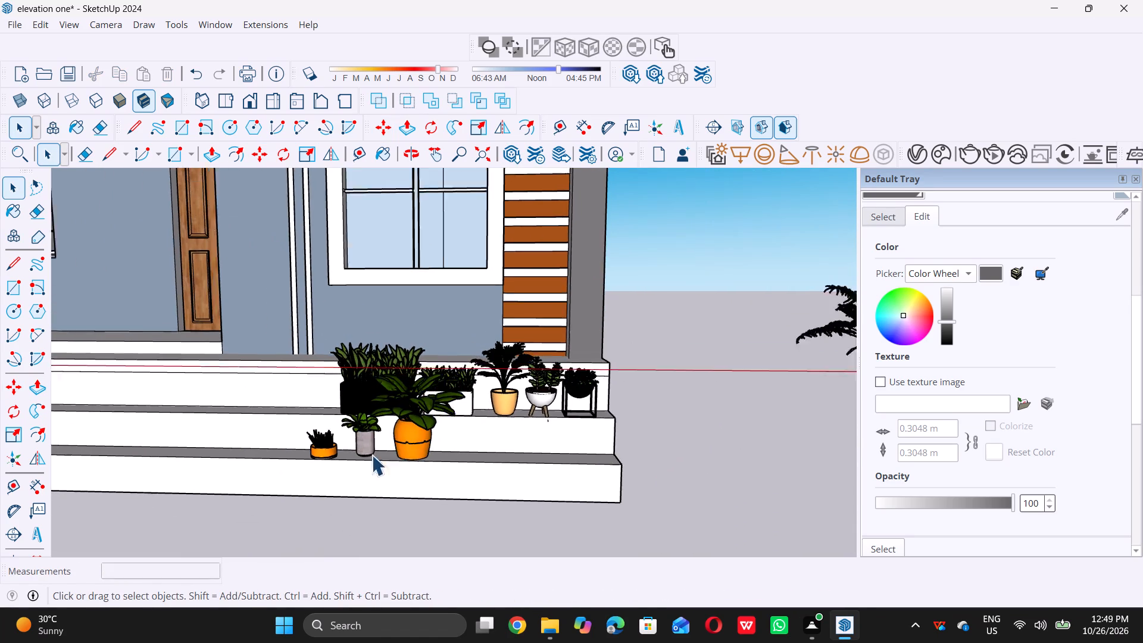
scroll(371, 455, down, 7)
scroll(692, 441, up, 1)
middle_drag(692, 441, 473, 420)
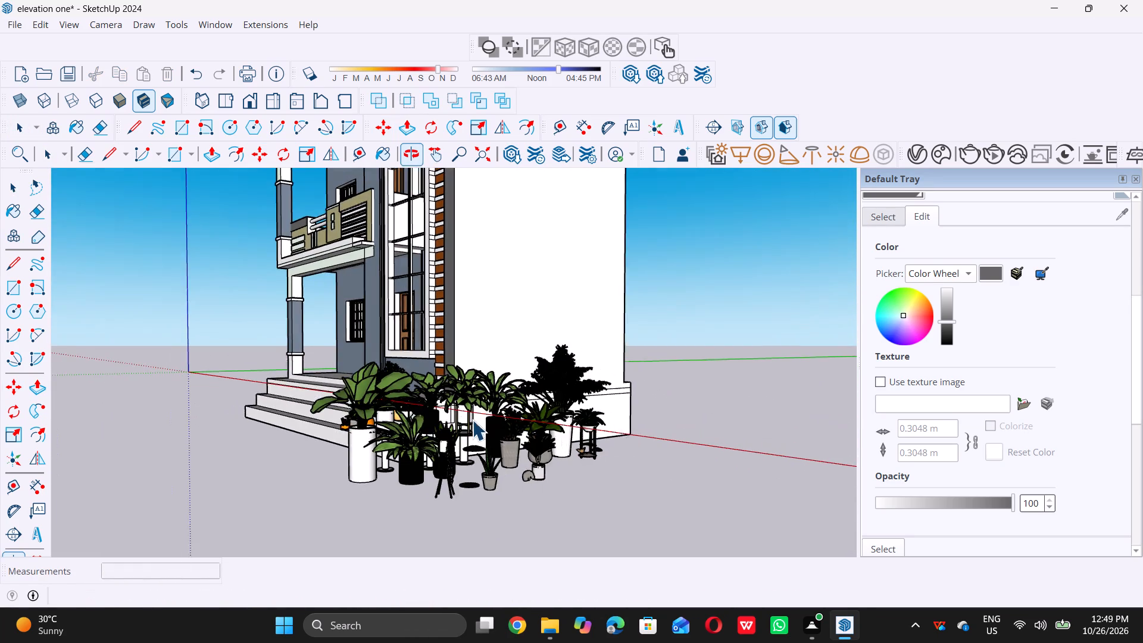
scroll(552, 442, up, 12)
scroll(529, 485, up, 5)
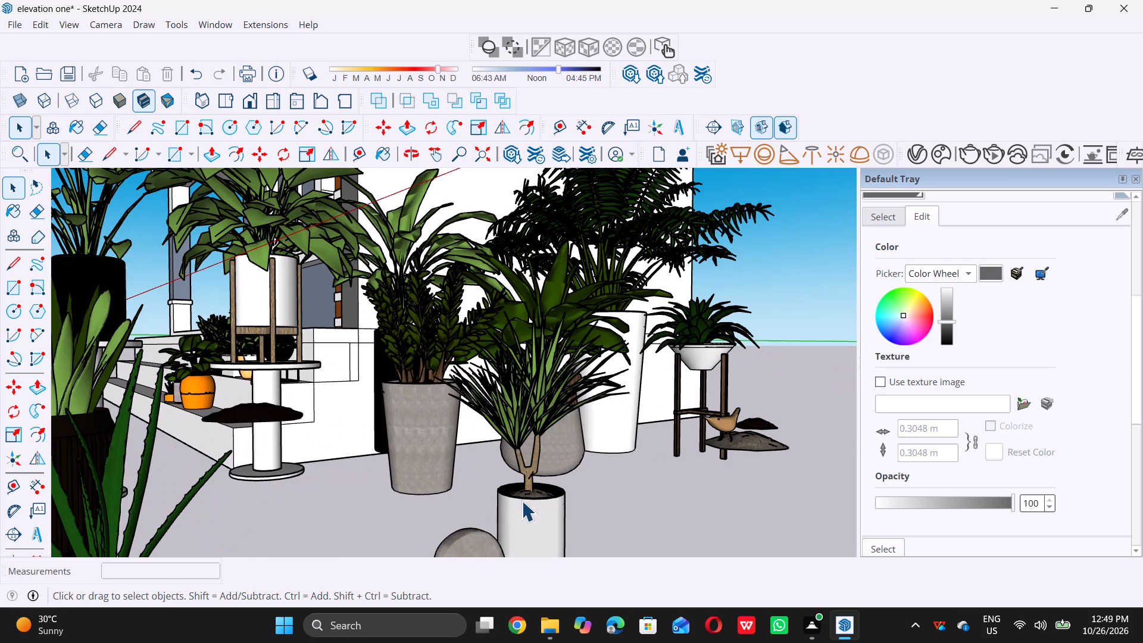
scroll(520, 501, down, 6)
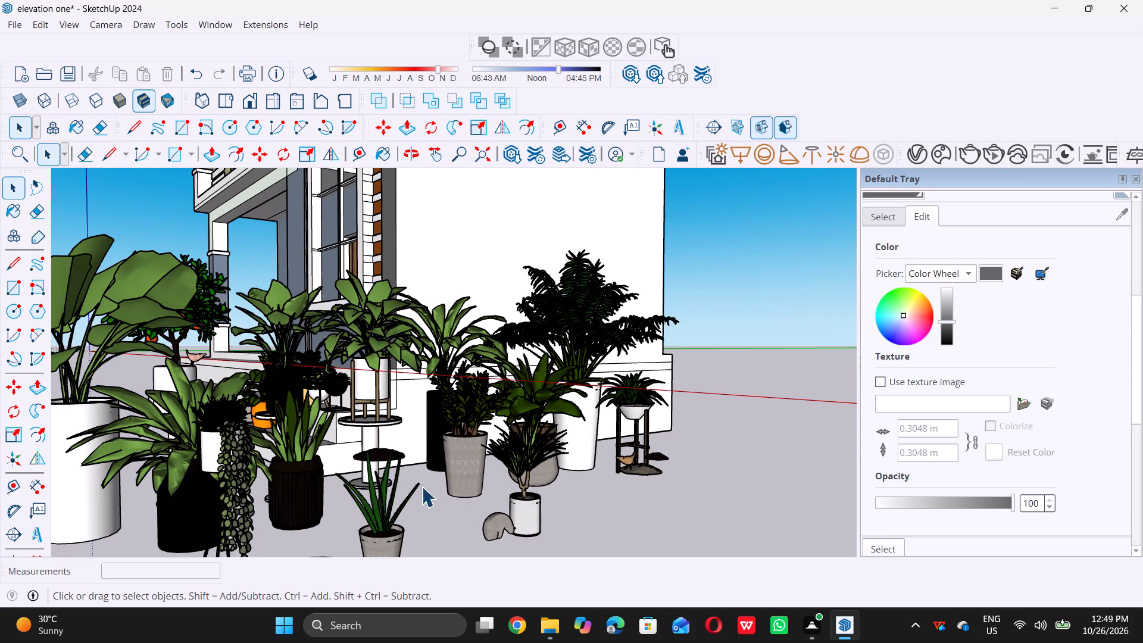
middle_drag(386, 404, 345, 451)
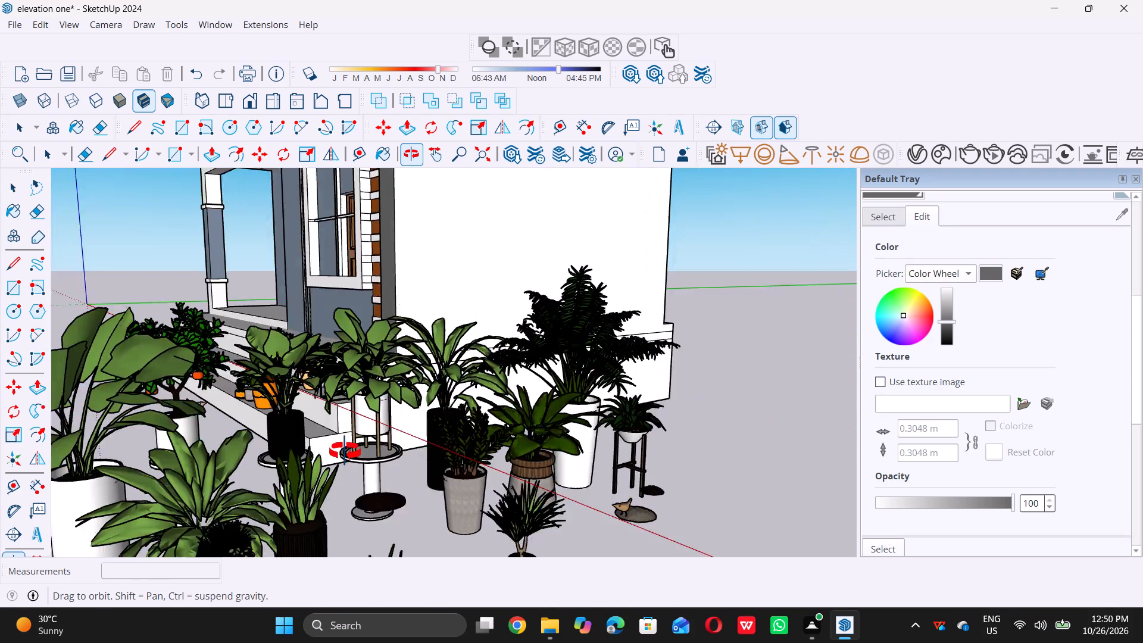
middle_drag(345, 451, 362, 429)
scroll(419, 485, up, 2)
click(429, 491)
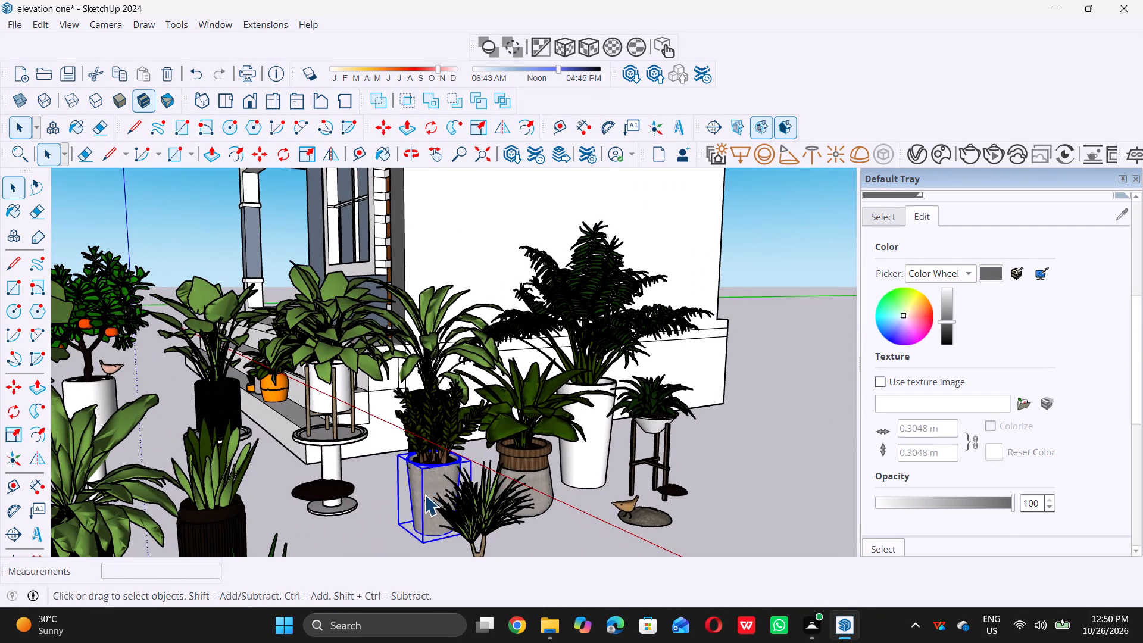
ctrl+click(436, 437)
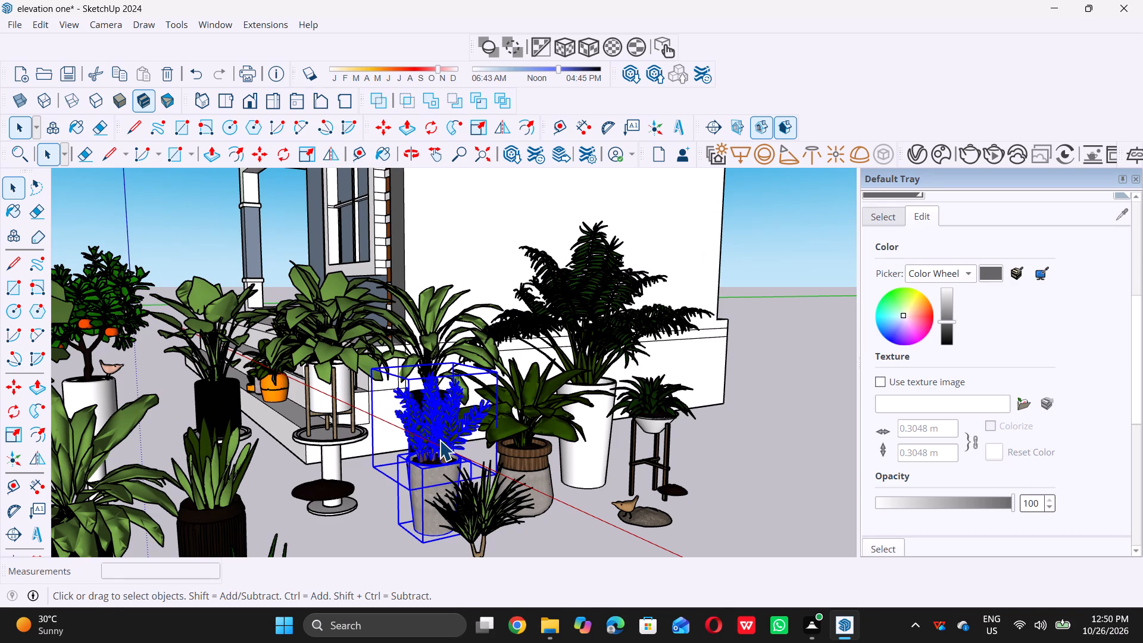
key(m)
click(422, 544)
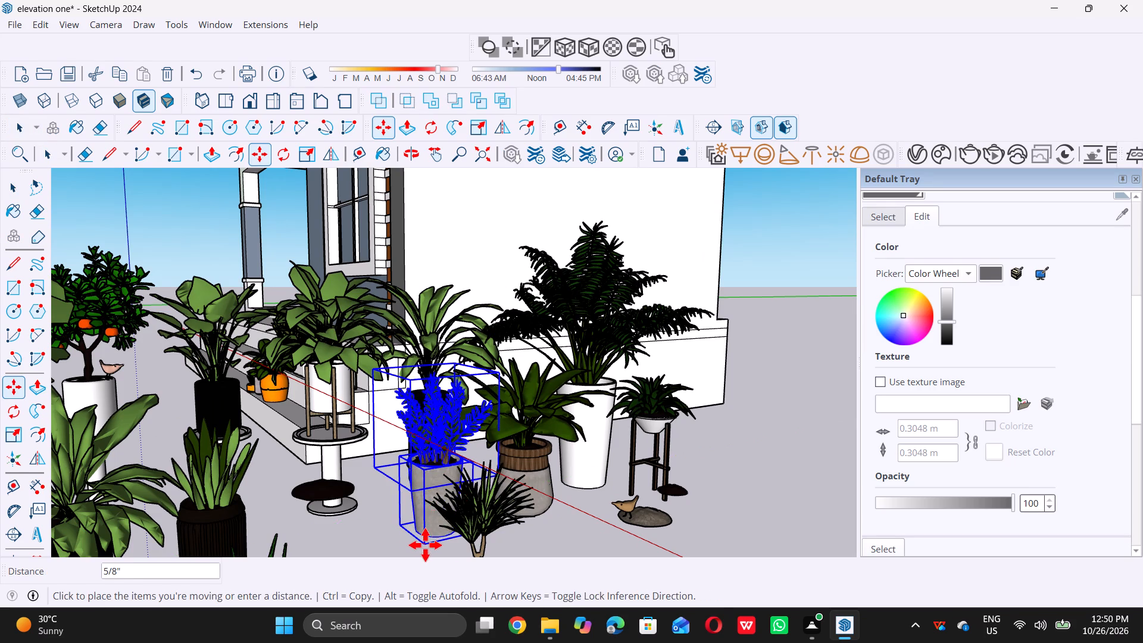
scroll(427, 545, down, 20)
scroll(427, 545, down, 2)
middle_drag(126, 396, 295, 429)
scroll(492, 495, up, 10)
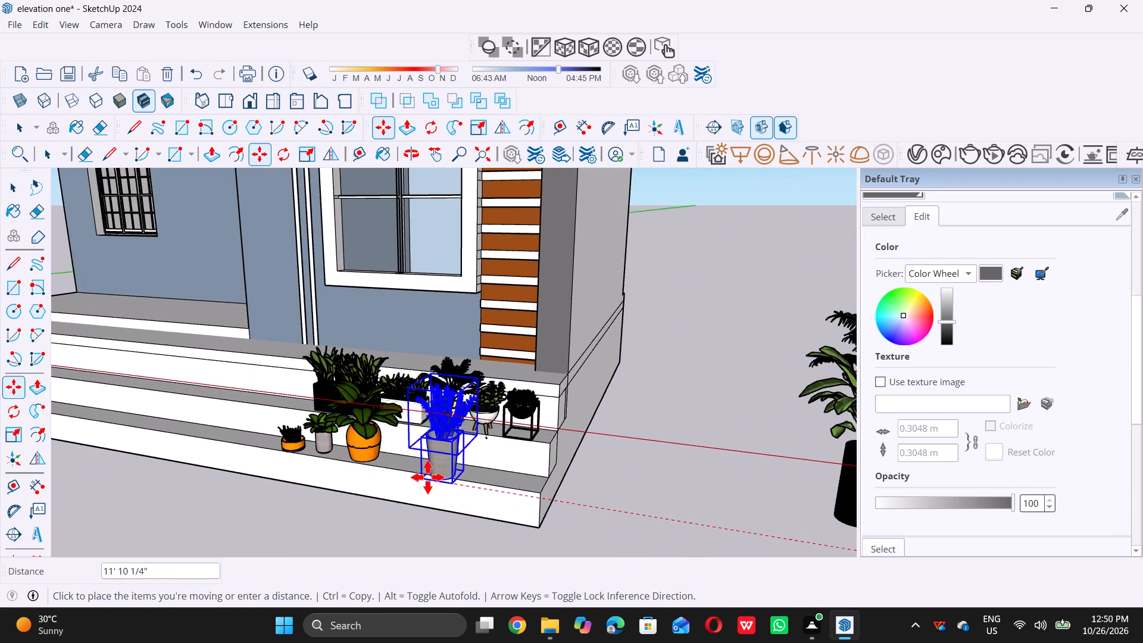
scroll(427, 477, up, 12)
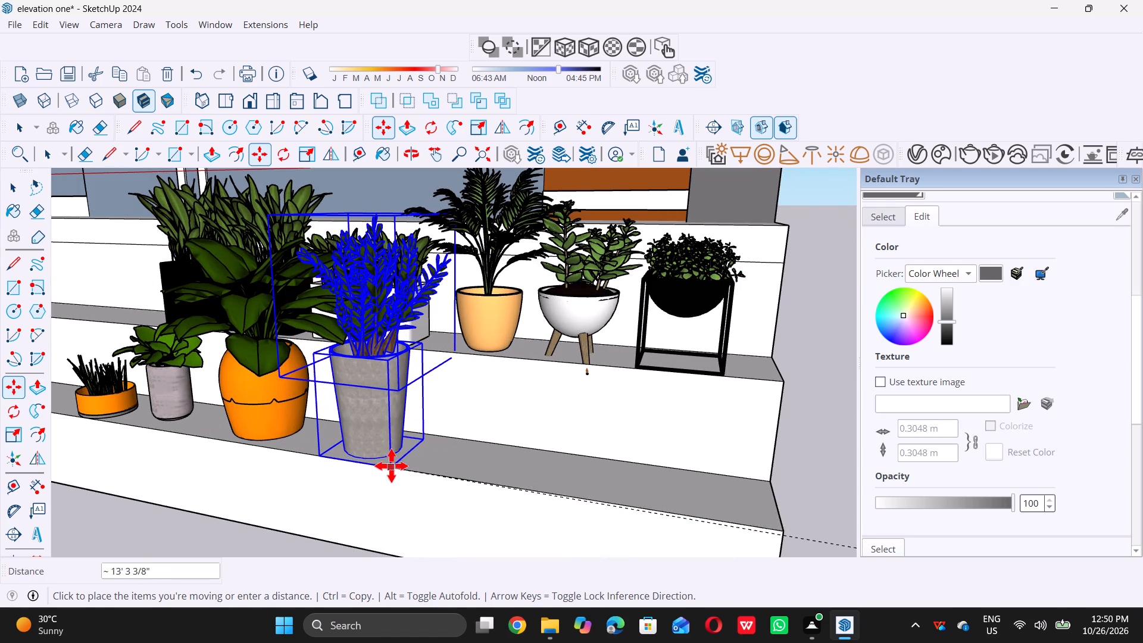
click(391, 467)
key(space)
click(172, 535)
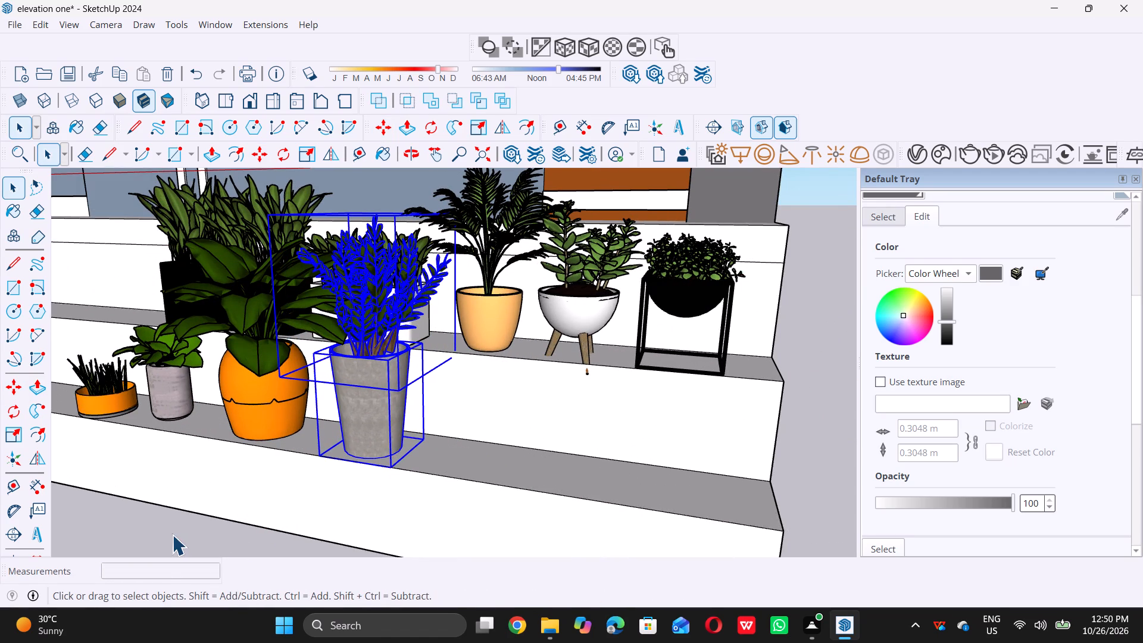
Move the small grey pot together with its spiky-leaved plant about 15' 3" onto the lower step tread, beside the tapered grey pot.
scroll(211, 517, down, 20)
scroll(211, 517, down, 3)
middle_drag(345, 441, 407, 429)
scroll(634, 463, up, 1)
middle_drag(633, 463, 419, 419)
scroll(489, 477, up, 2)
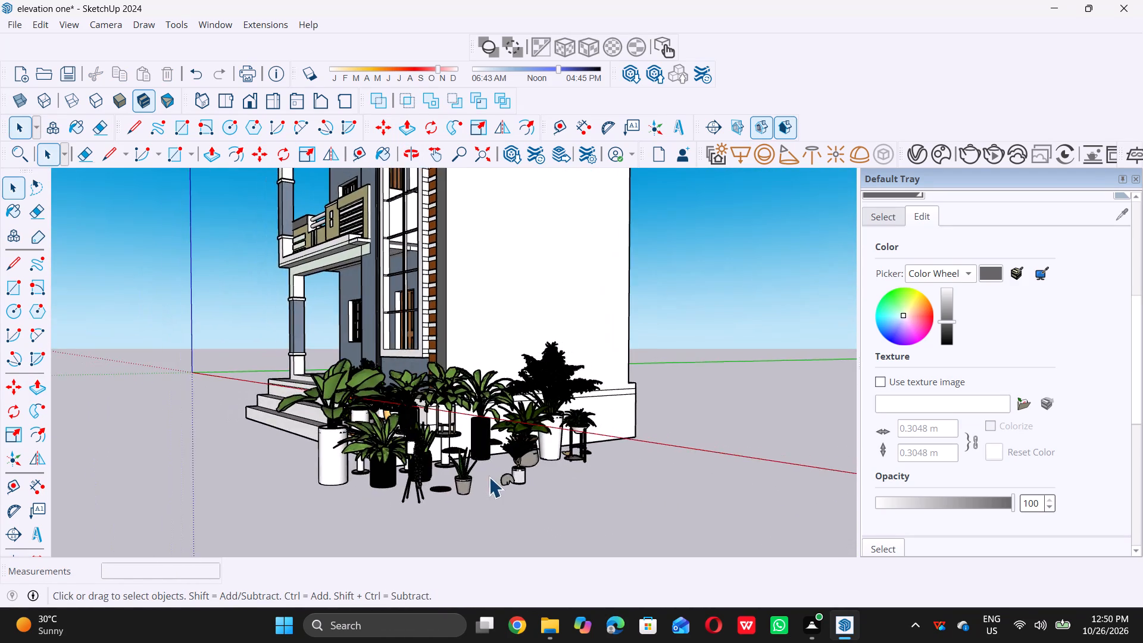
scroll(489, 477, up, 8)
middle_click(451, 491)
click(451, 491)
click(455, 496)
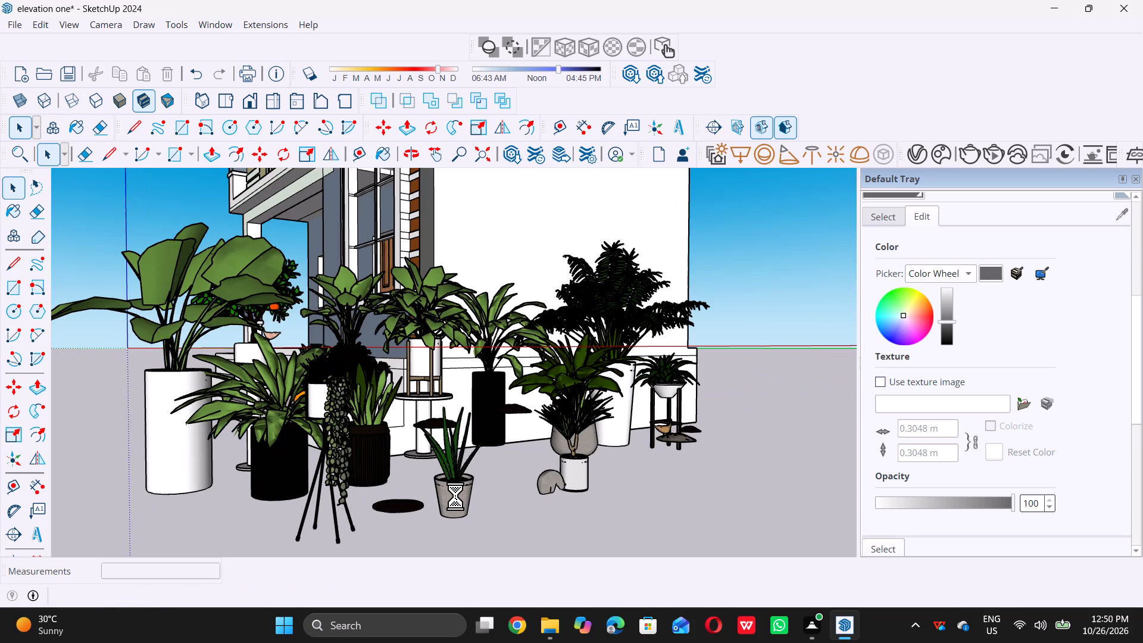
scroll(288, 479, down, 11)
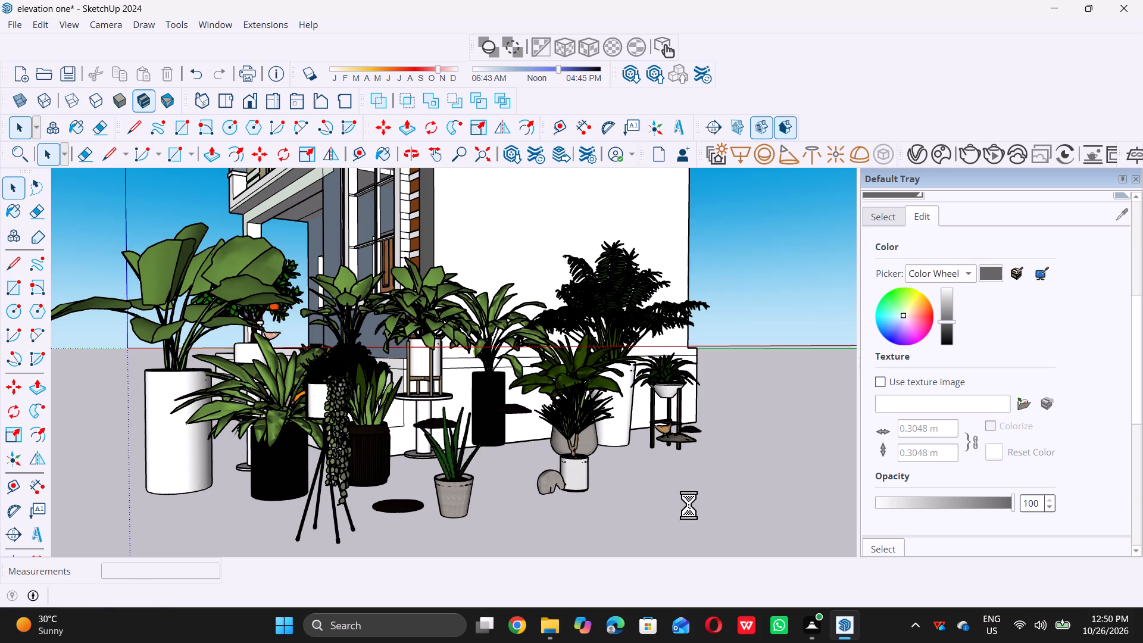
scroll(689, 505, down, 20)
scroll(689, 505, down, 6)
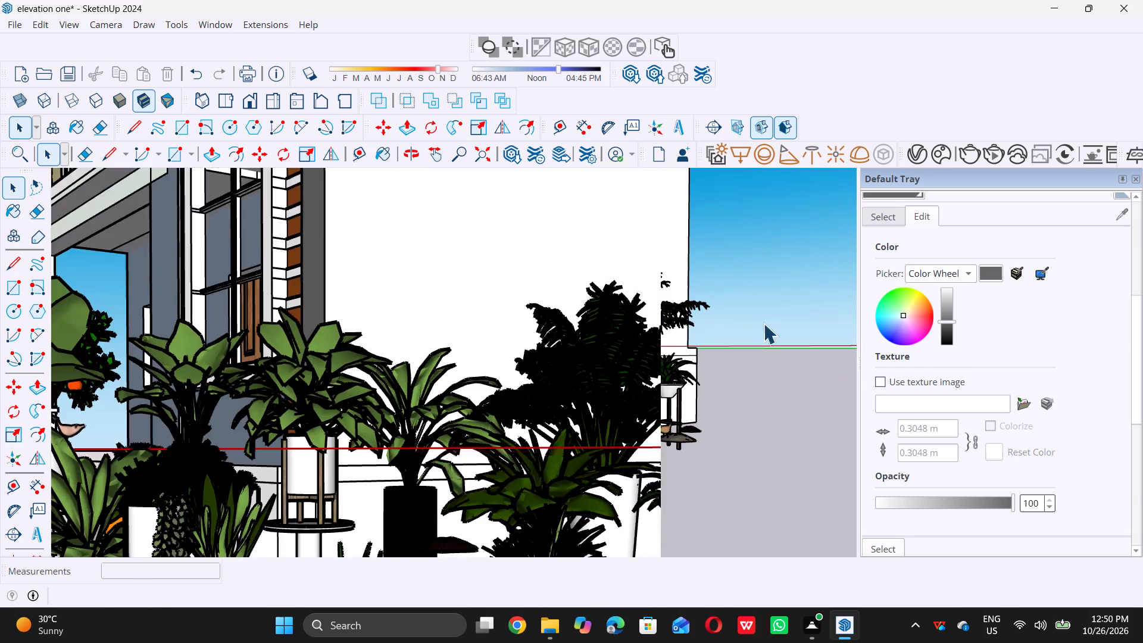
scroll(447, 470, up, 5)
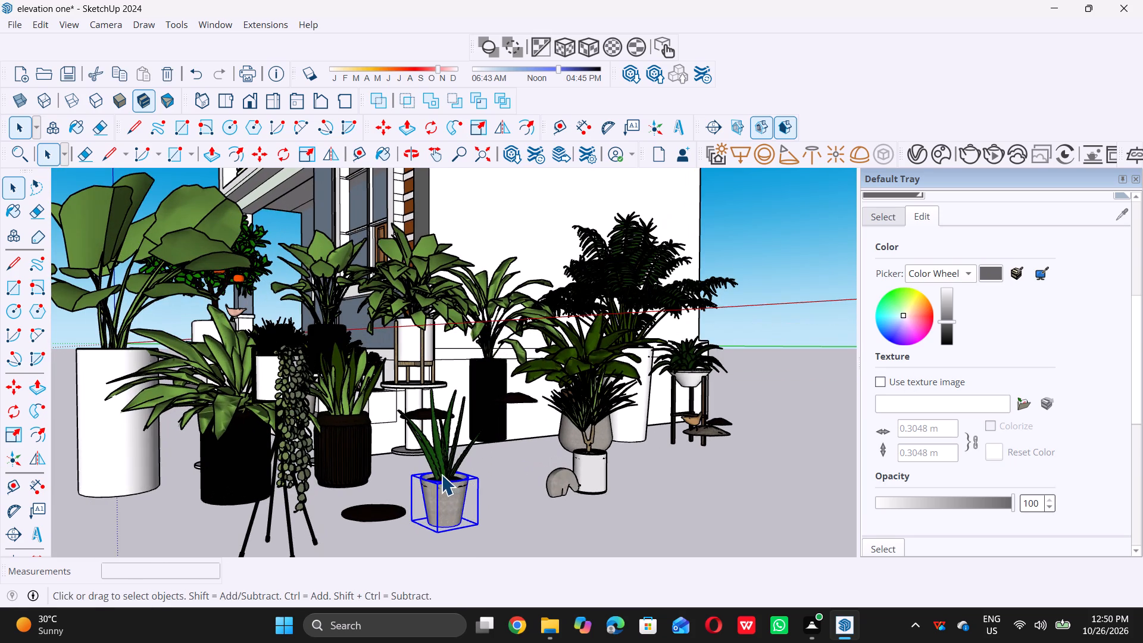
ctrl+click(443, 457)
key(m)
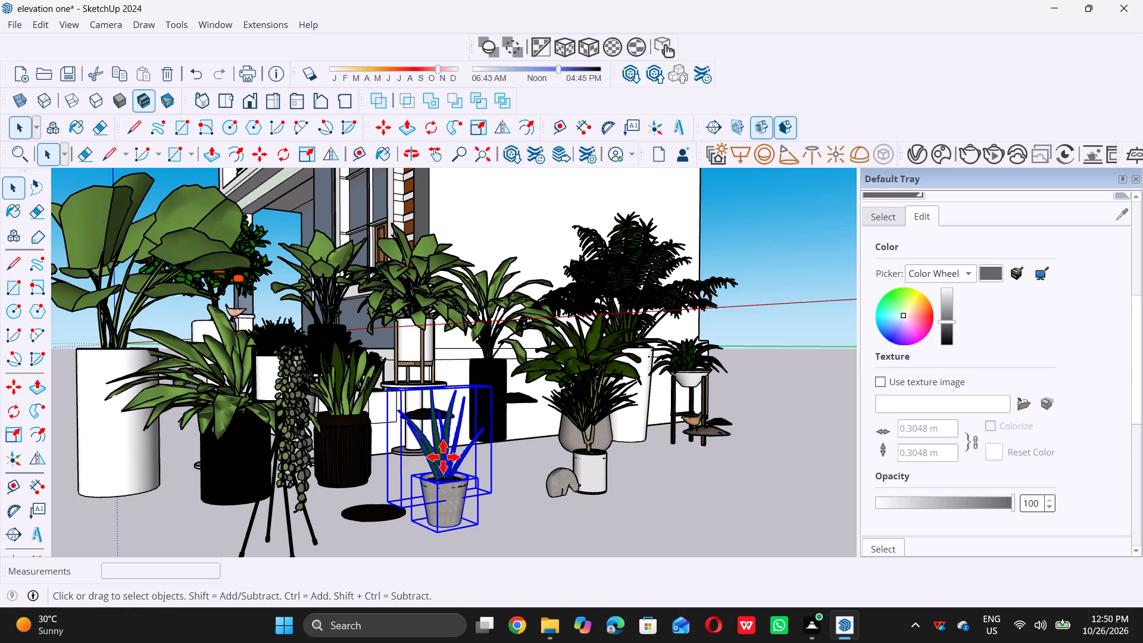
click(434, 536)
scroll(441, 533, down, 2)
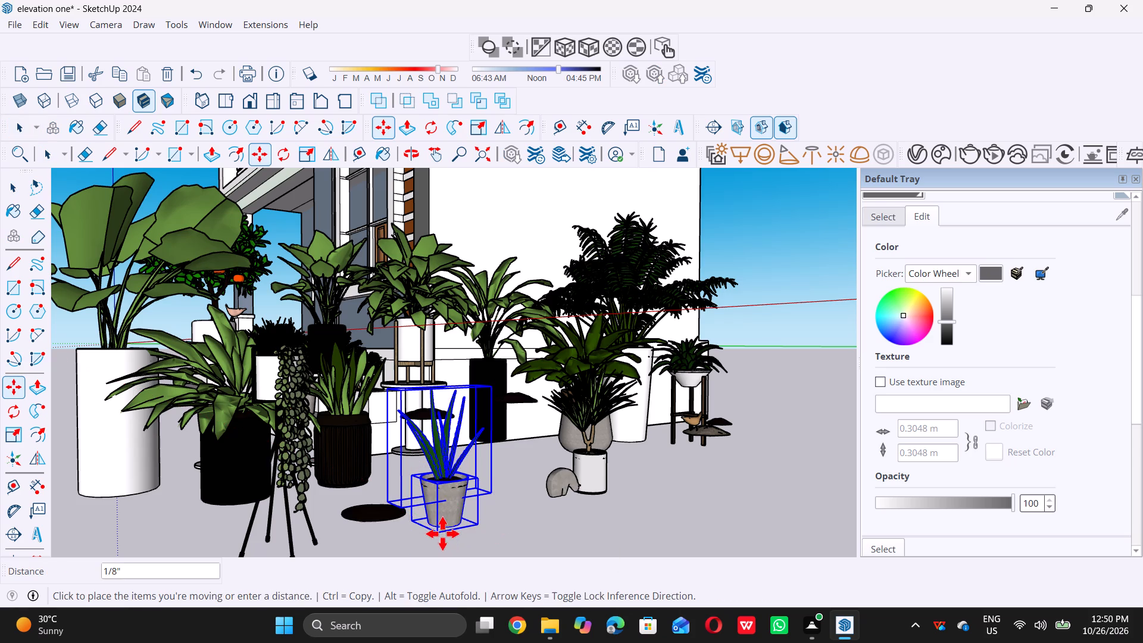
scroll(442, 533, down, 13)
middle_drag(168, 449, 290, 477)
scroll(446, 494, up, 12)
scroll(398, 444, up, 2)
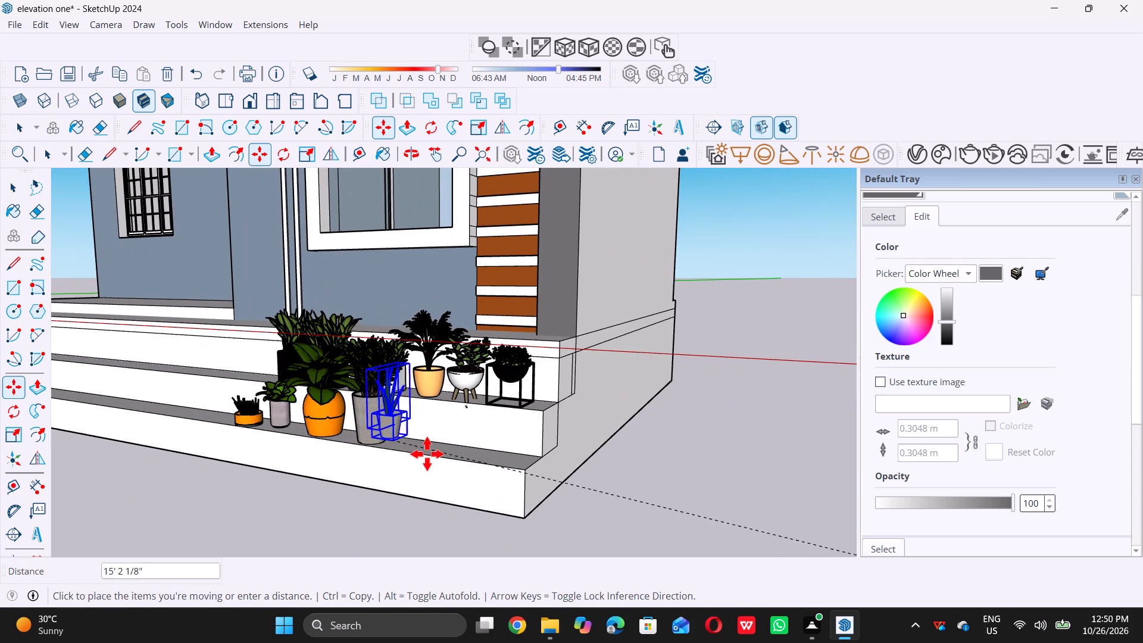
scroll(427, 454, up, 4)
click(415, 454)
key(space)
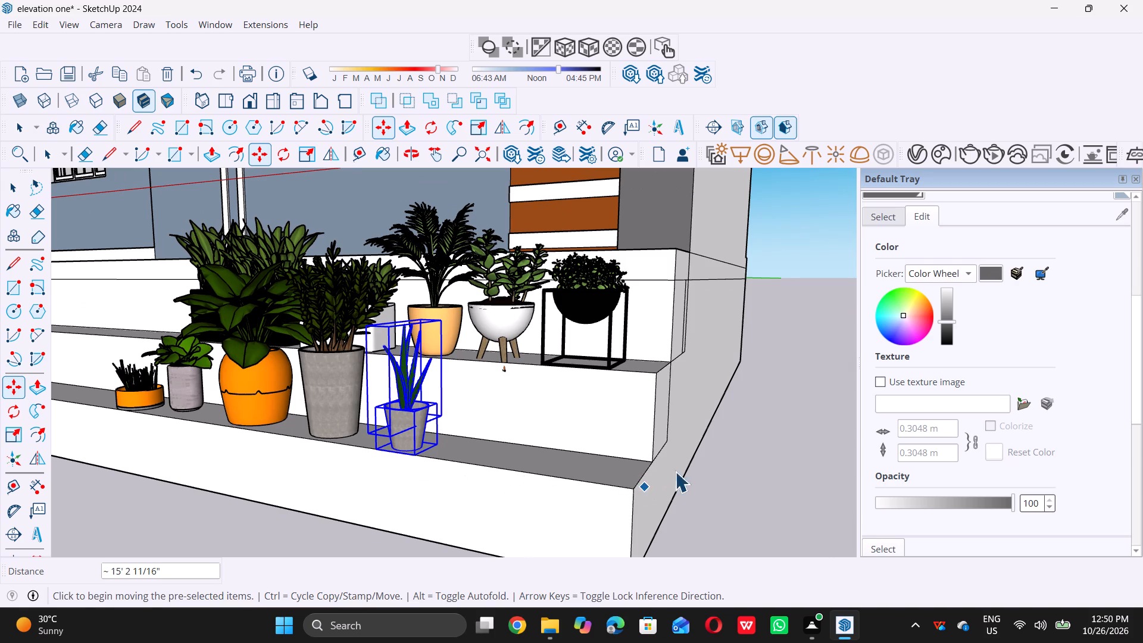
click(773, 477)
Move the white cylindrical pot and its round-crowned tree from the pedestal about 10' 6" onto the lower step tread, beside the small spiky plant.
scroll(291, 464, down, 17)
middle_drag(271, 414, 324, 416)
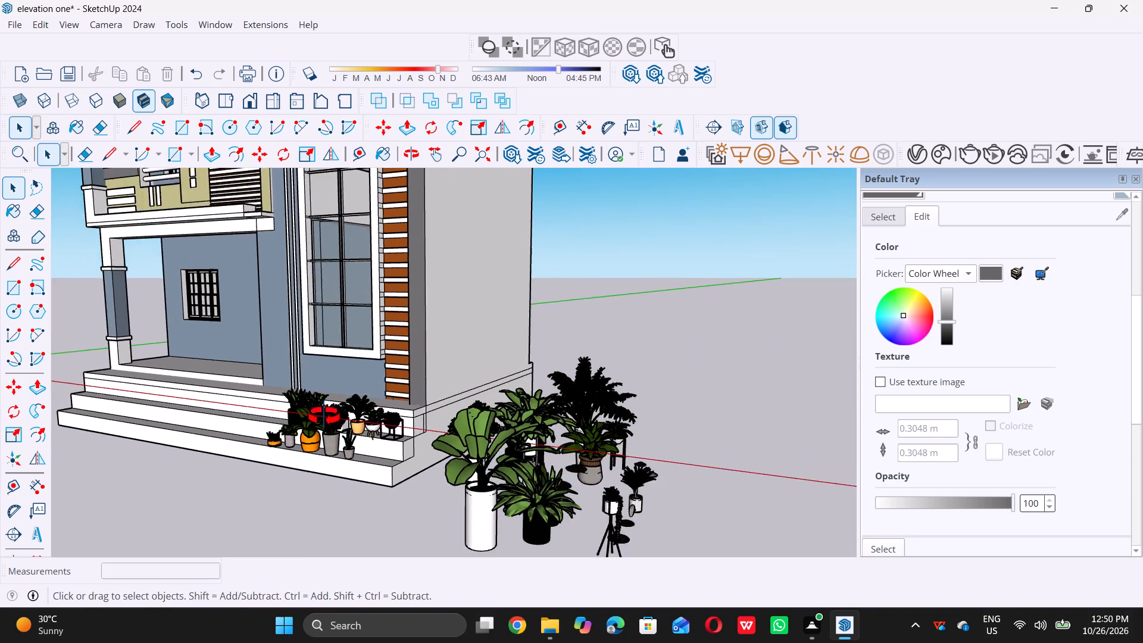
middle_drag(324, 416, 418, 410)
scroll(345, 452, down, 6)
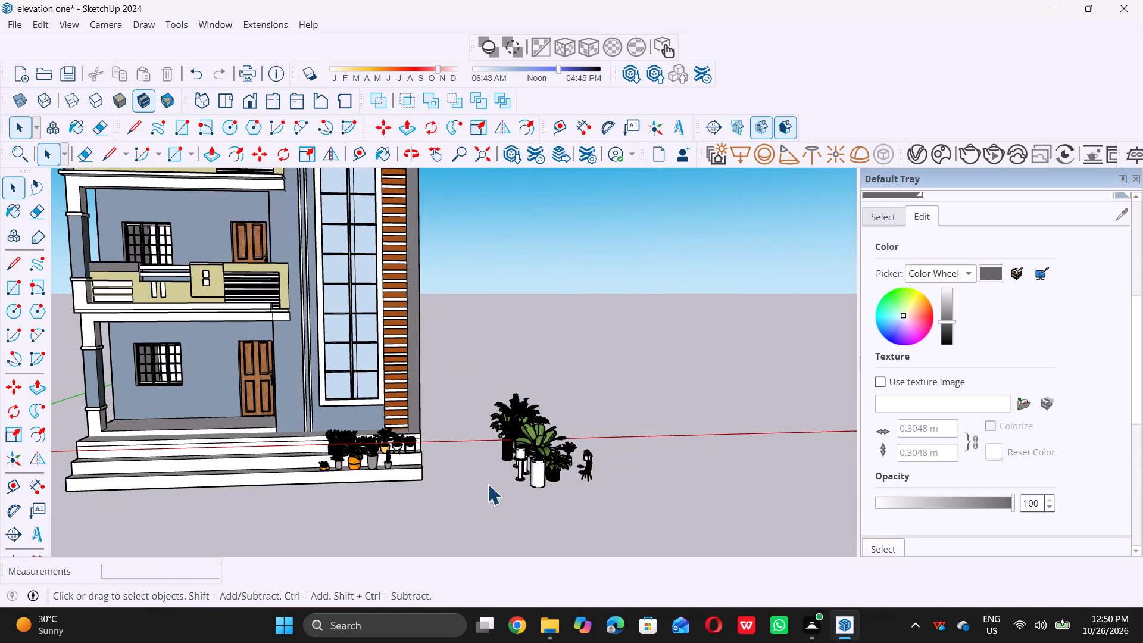
middle_drag(597, 485, 354, 482)
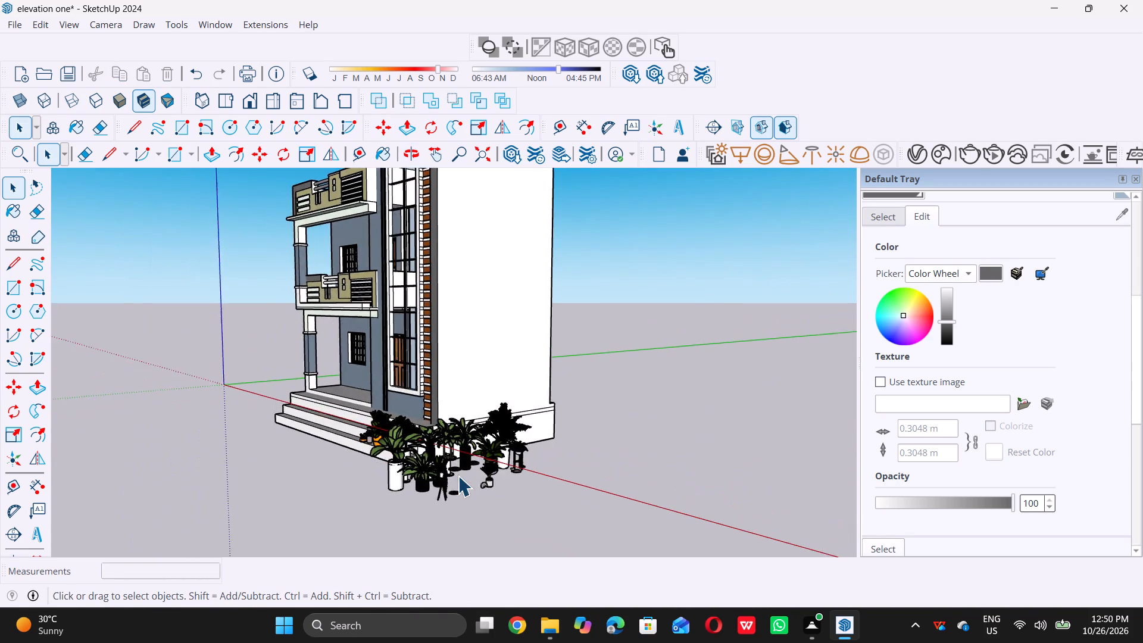
scroll(460, 474, up, 12)
scroll(579, 445, up, 6)
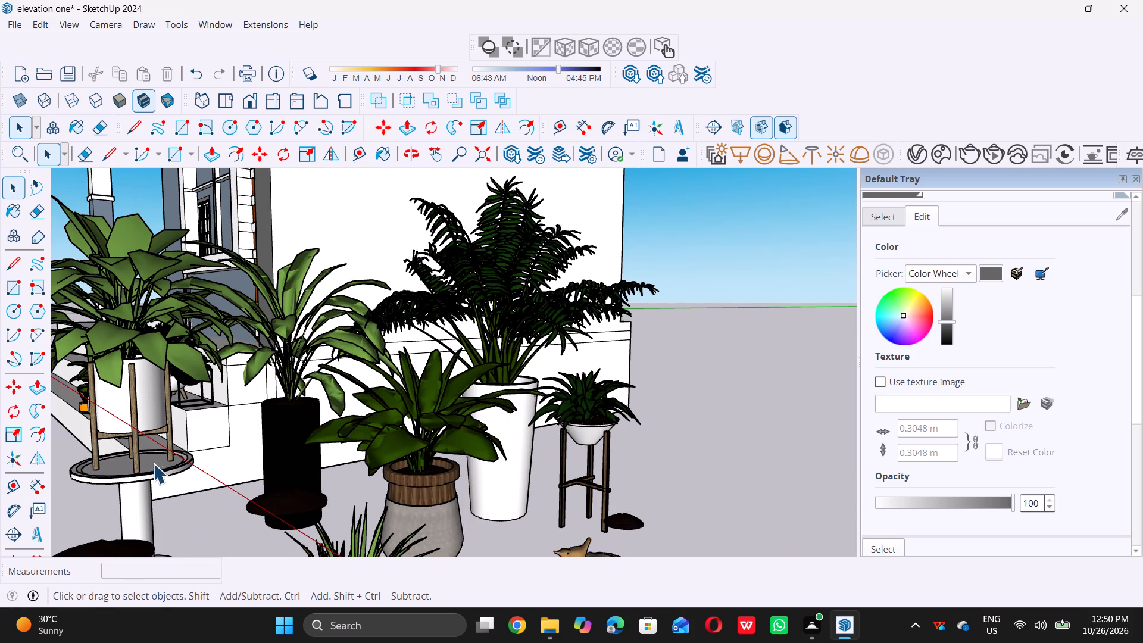
scroll(267, 474, down, 5)
scroll(211, 480, down, 1)
middle_drag(211, 461, 348, 468)
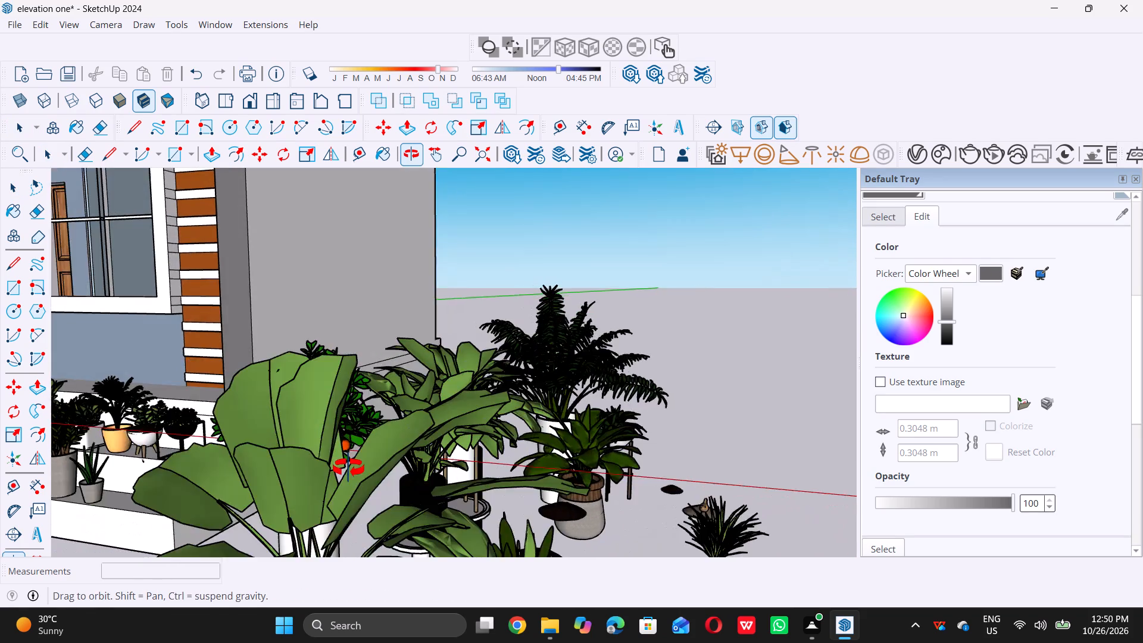
middle_drag(348, 468, 498, 476)
scroll(454, 448, down, 5)
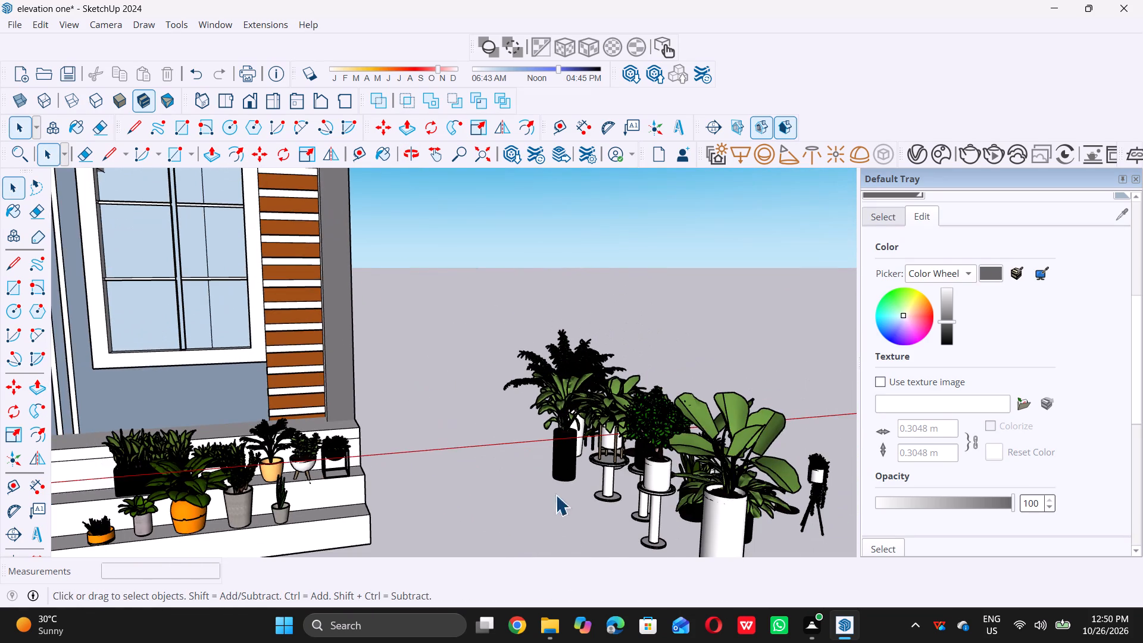
scroll(642, 505, up, 6)
scroll(645, 444, up, 6)
scroll(464, 377, down, 4)
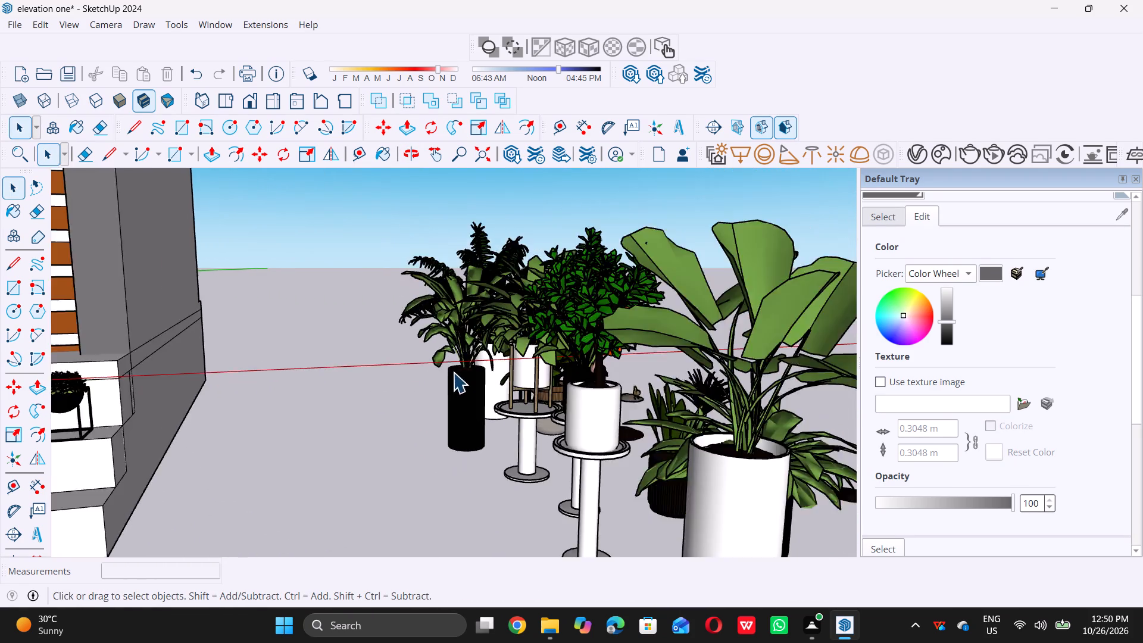
scroll(453, 372, down, 2)
scroll(560, 410, up, 5)
click(539, 407)
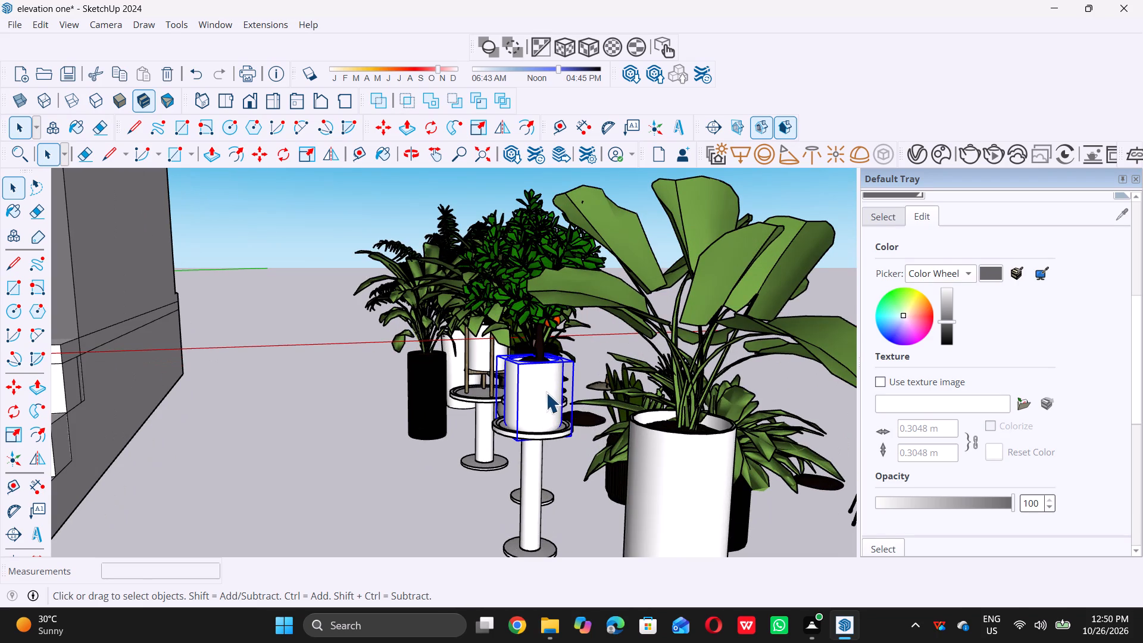
ctrl+click(538, 334)
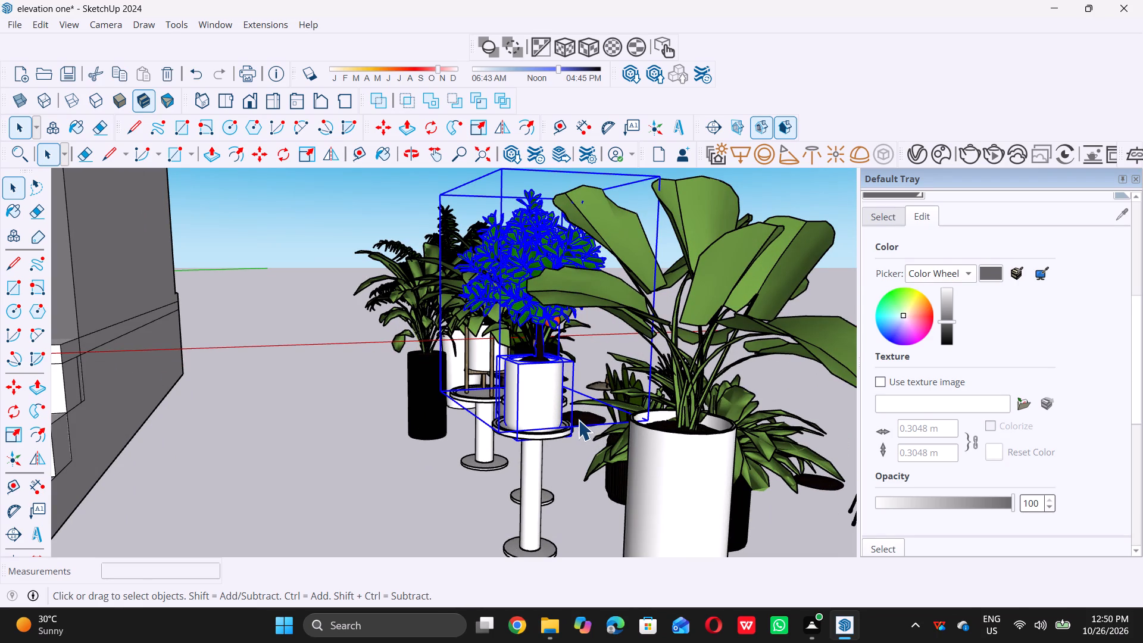
key(m)
click(494, 431)
scroll(507, 431, down, 6)
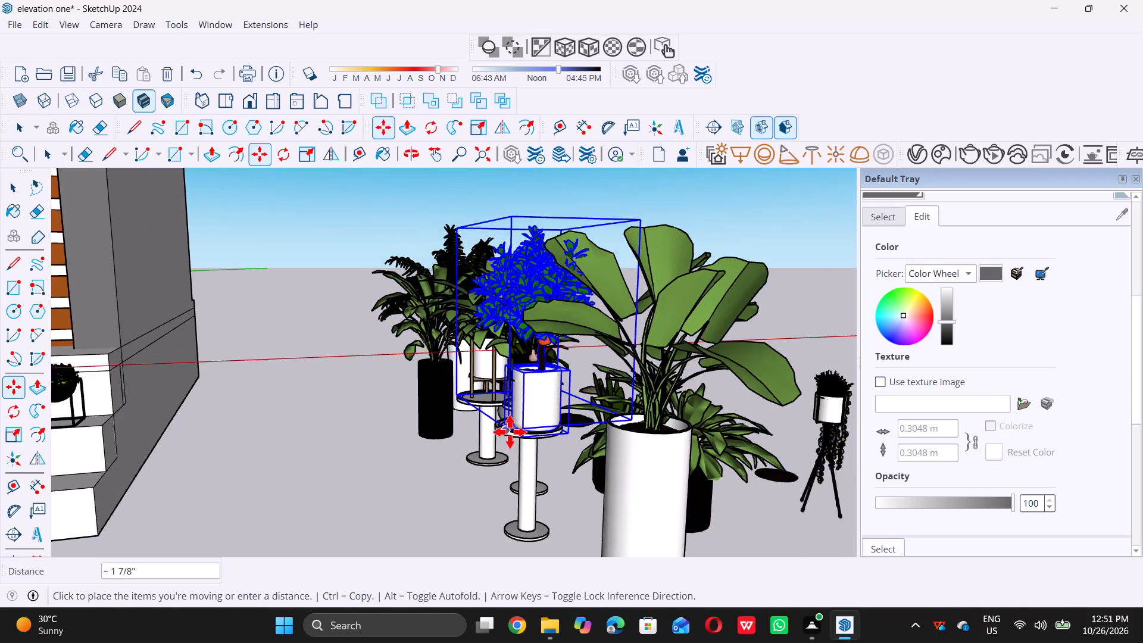
scroll(338, 469, down, 11)
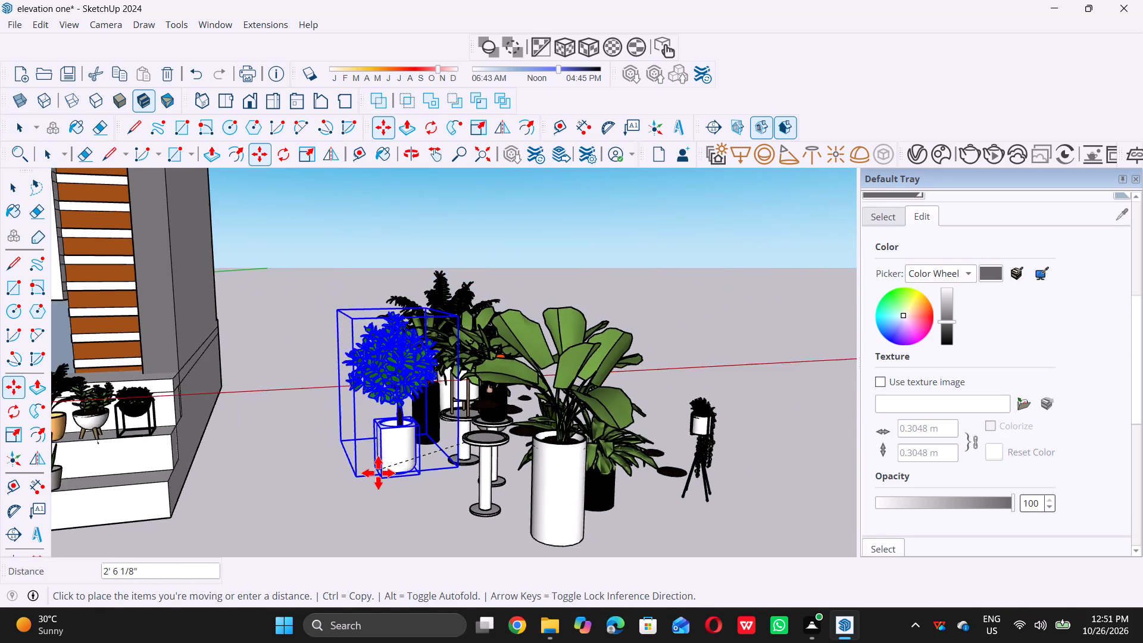
scroll(378, 473, down, 5)
scroll(231, 476, up, 11)
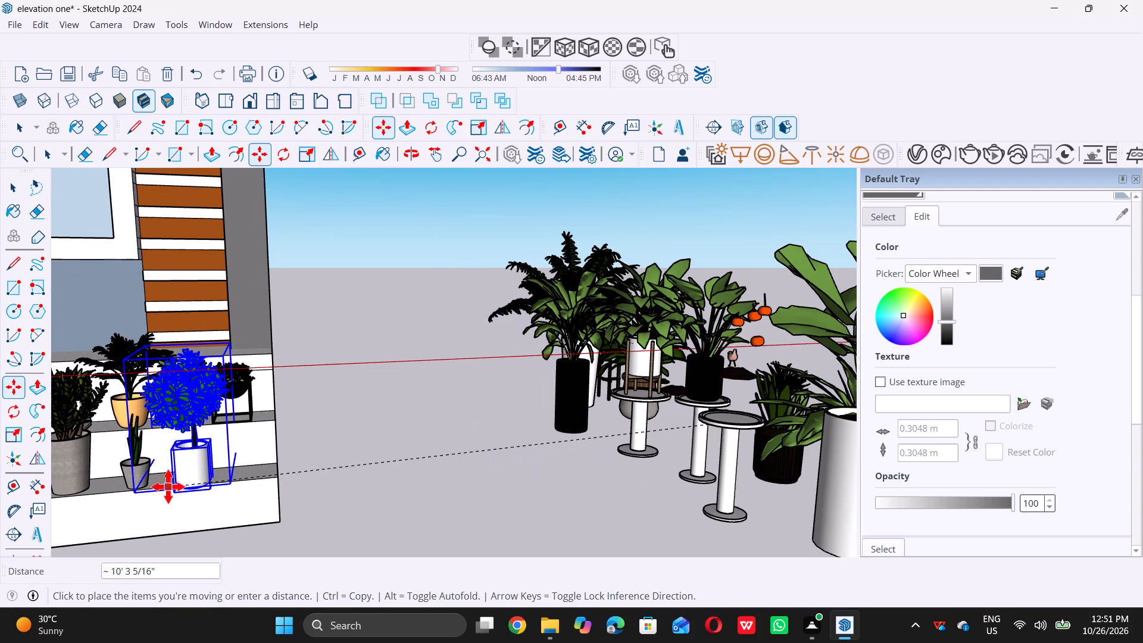
click(167, 482)
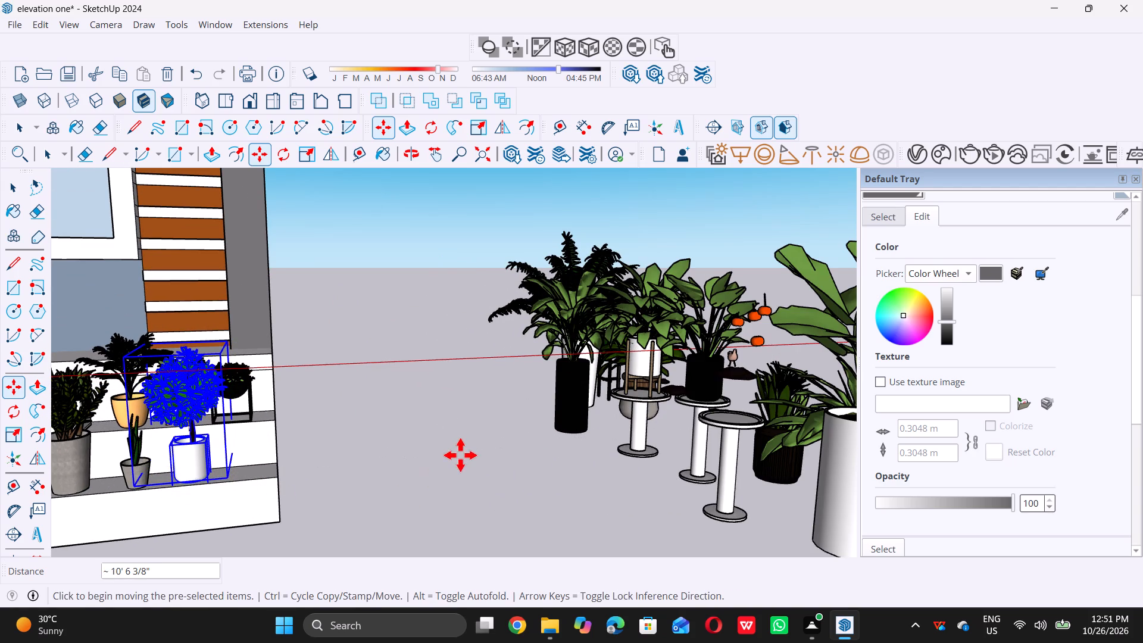
key(space)
click(460, 445)
middle_drag(455, 449, 321, 465)
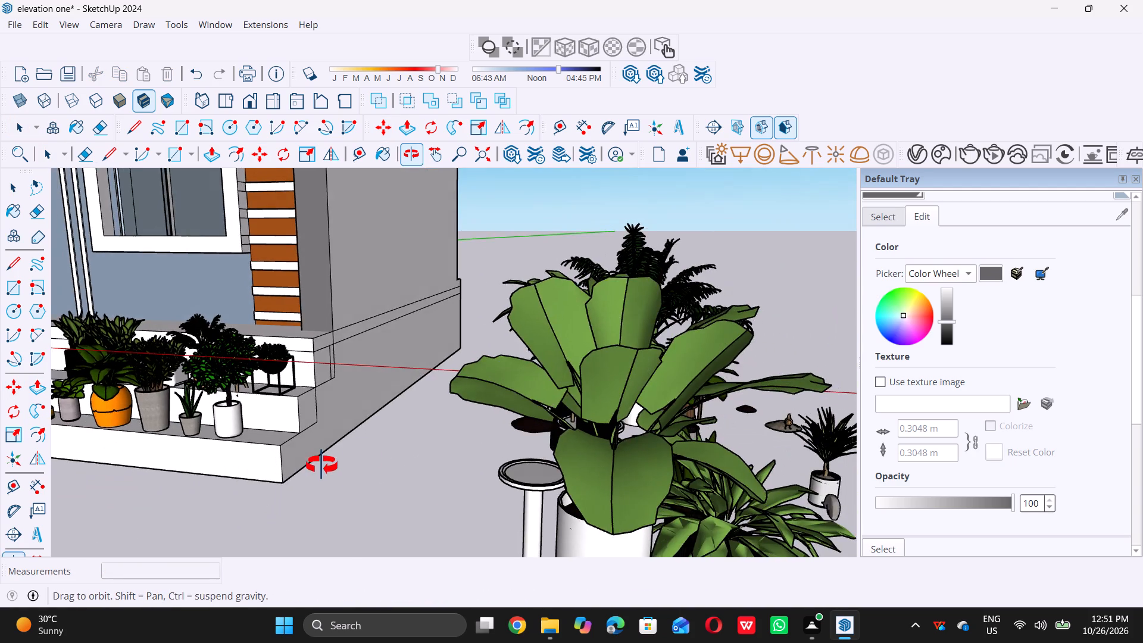
middle_drag(321, 465, 426, 454)
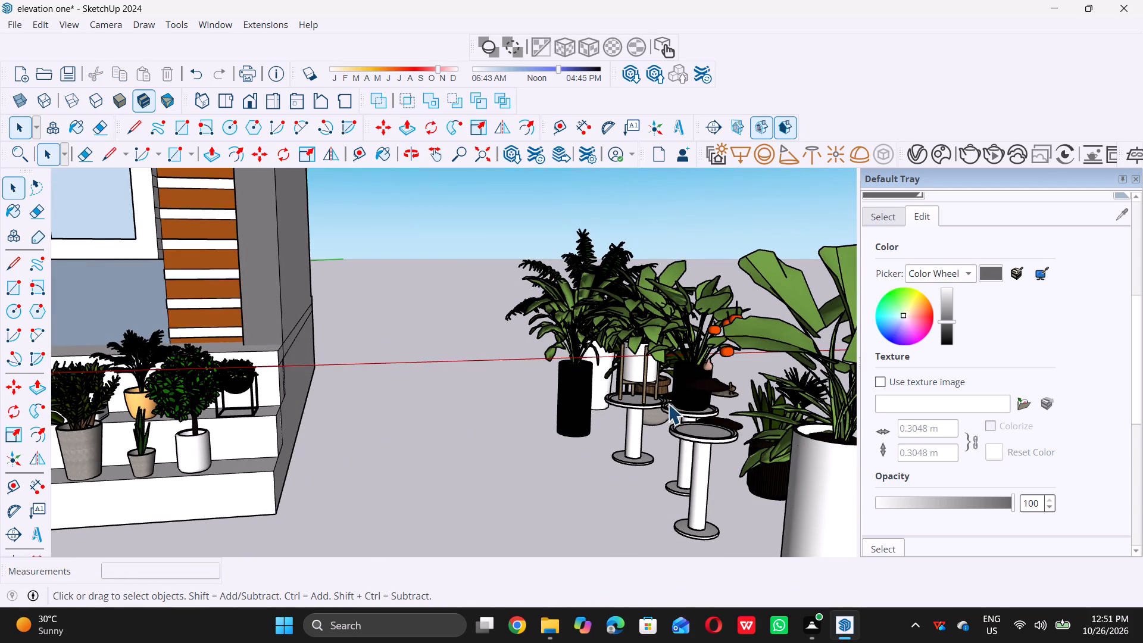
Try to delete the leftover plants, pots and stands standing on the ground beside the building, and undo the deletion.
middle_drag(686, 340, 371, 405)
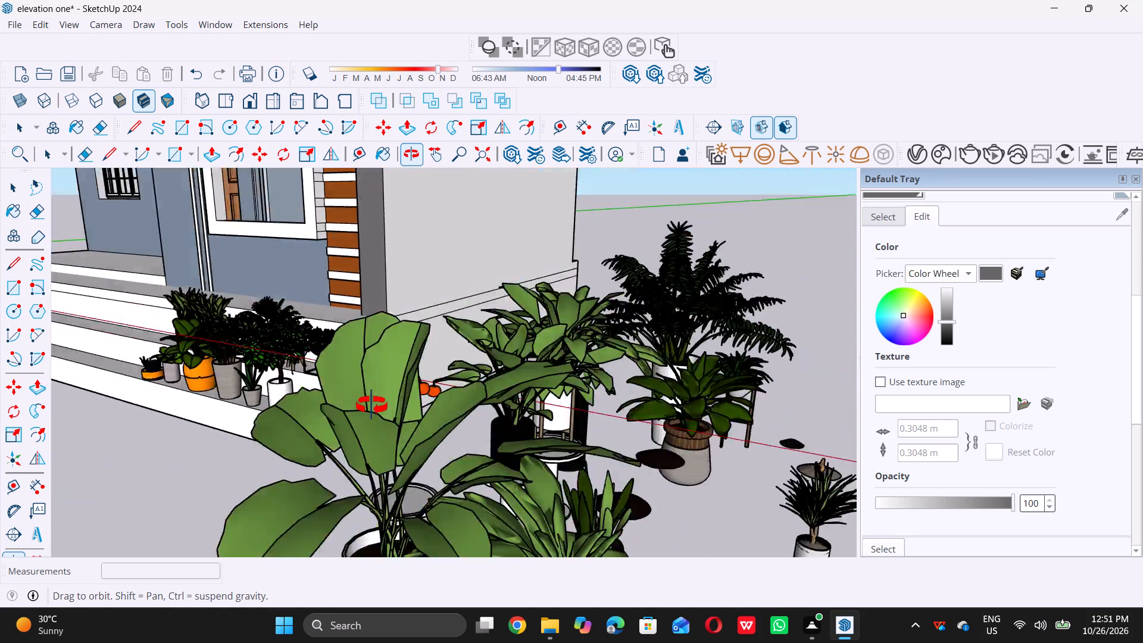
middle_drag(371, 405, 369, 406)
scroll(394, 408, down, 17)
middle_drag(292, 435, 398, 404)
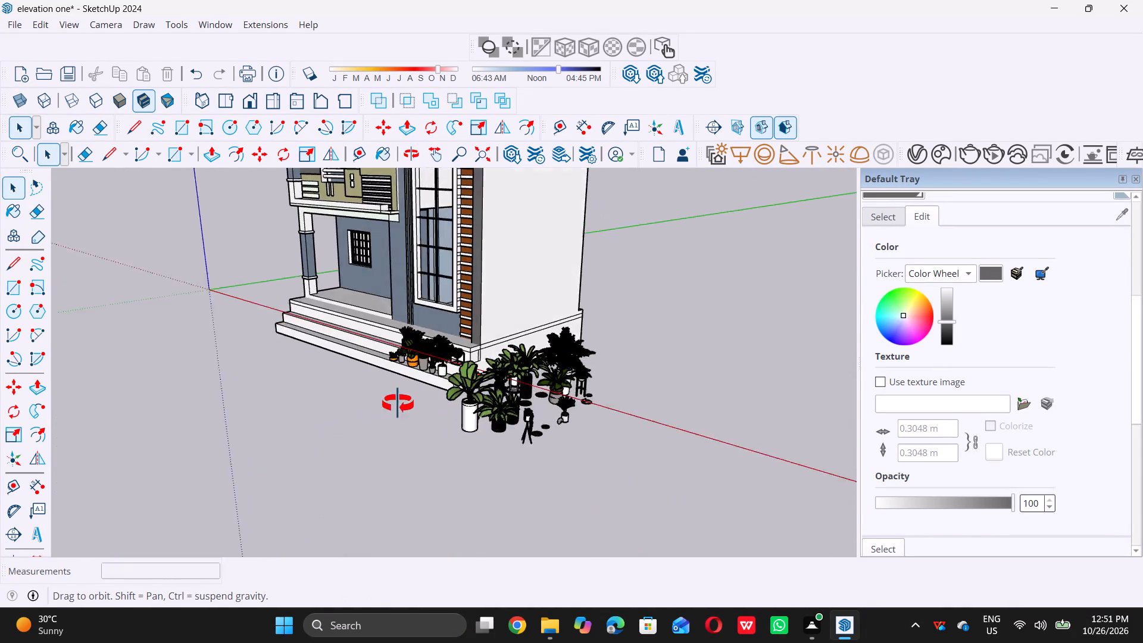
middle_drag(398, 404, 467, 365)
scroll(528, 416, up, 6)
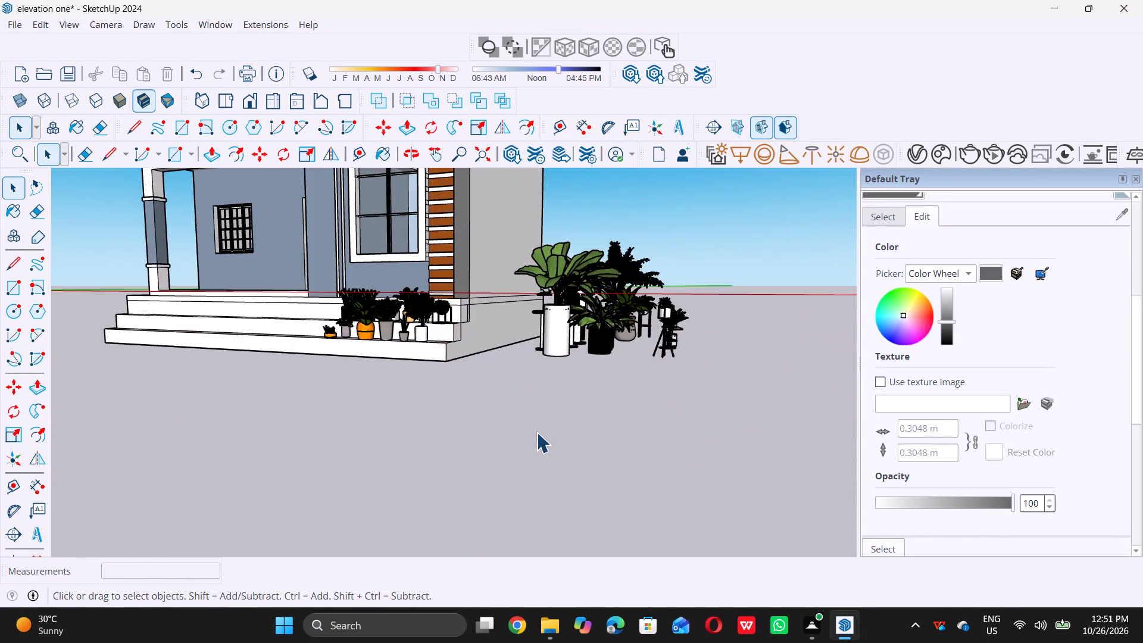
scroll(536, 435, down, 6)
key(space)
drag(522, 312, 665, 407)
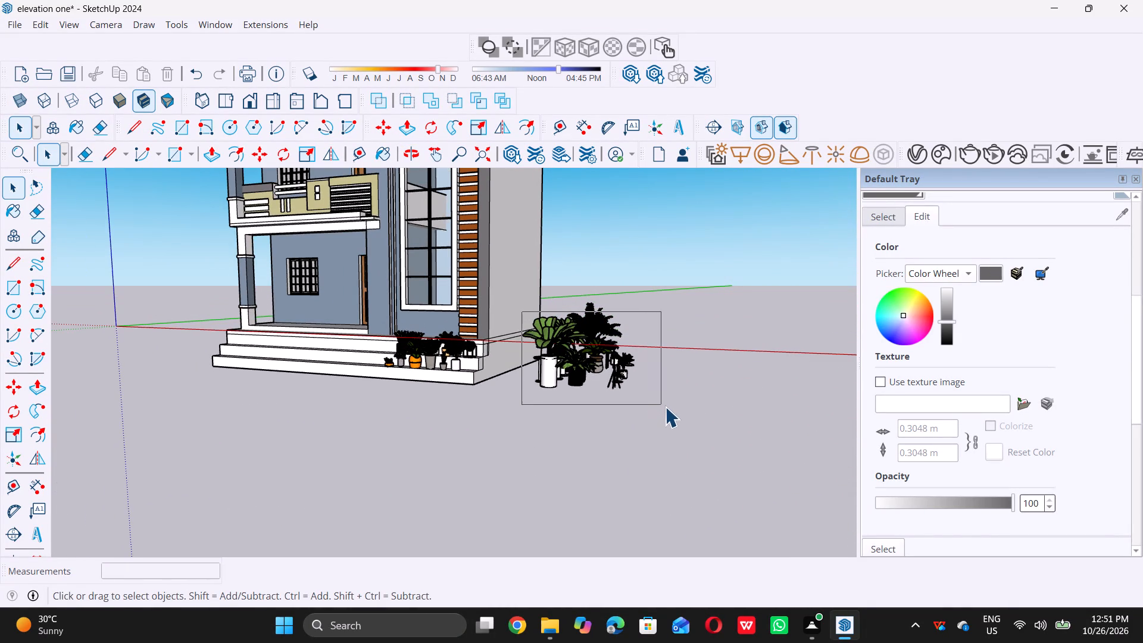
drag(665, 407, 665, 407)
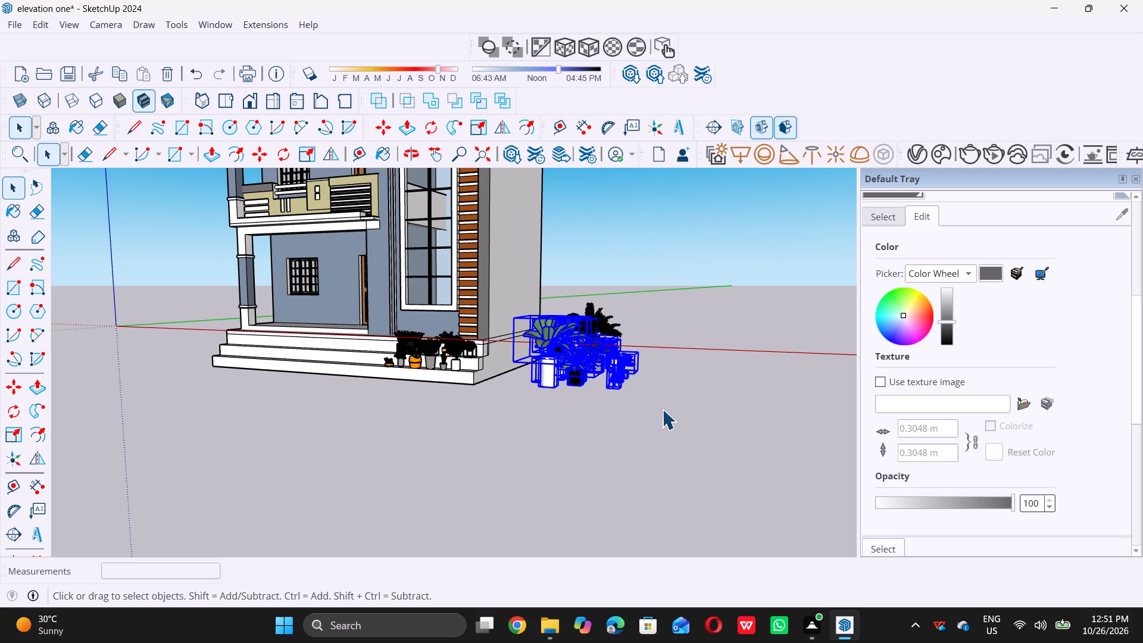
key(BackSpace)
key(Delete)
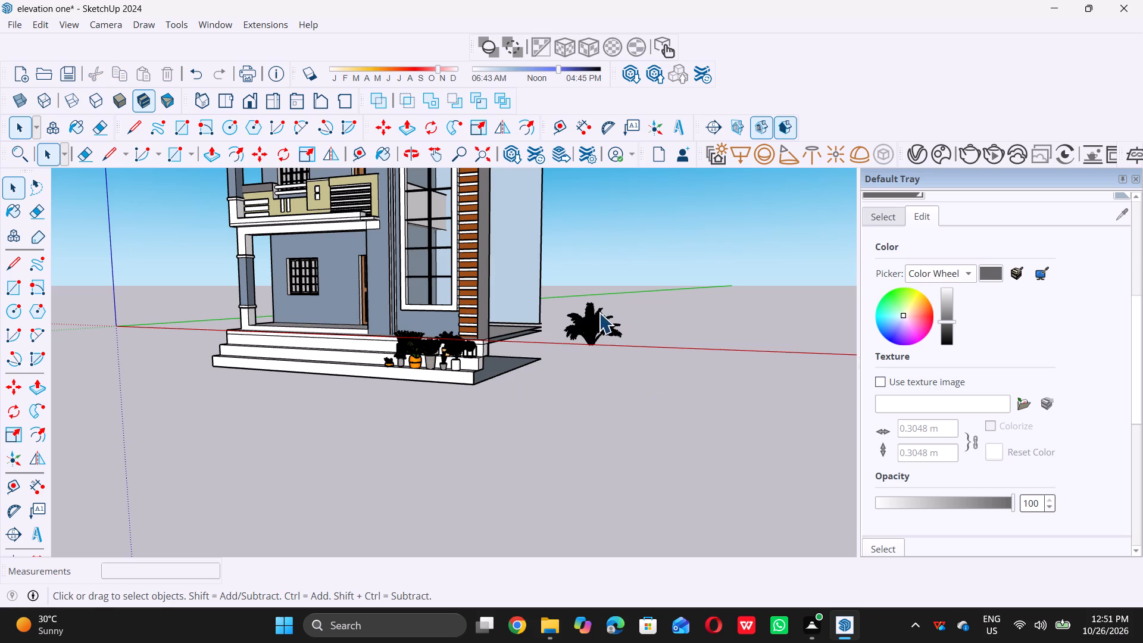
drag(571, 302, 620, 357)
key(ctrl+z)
Delete the entire group of leftover plants, pots, stands and the figure on the ground beside the building.
middle_drag(475, 402, 635, 444)
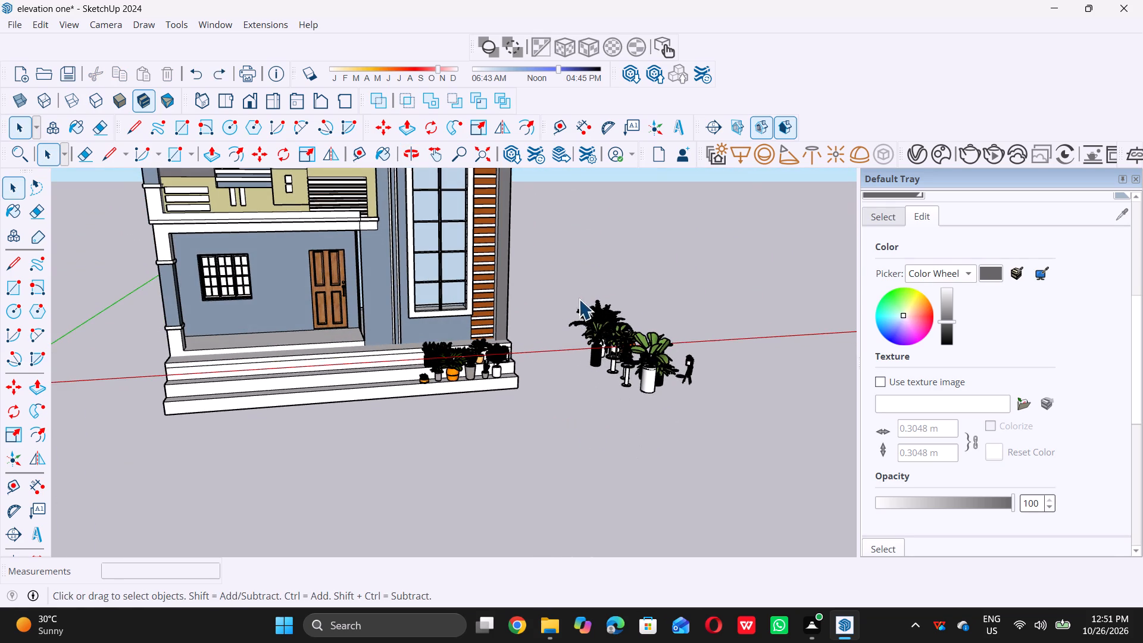
drag(558, 282, 766, 444)
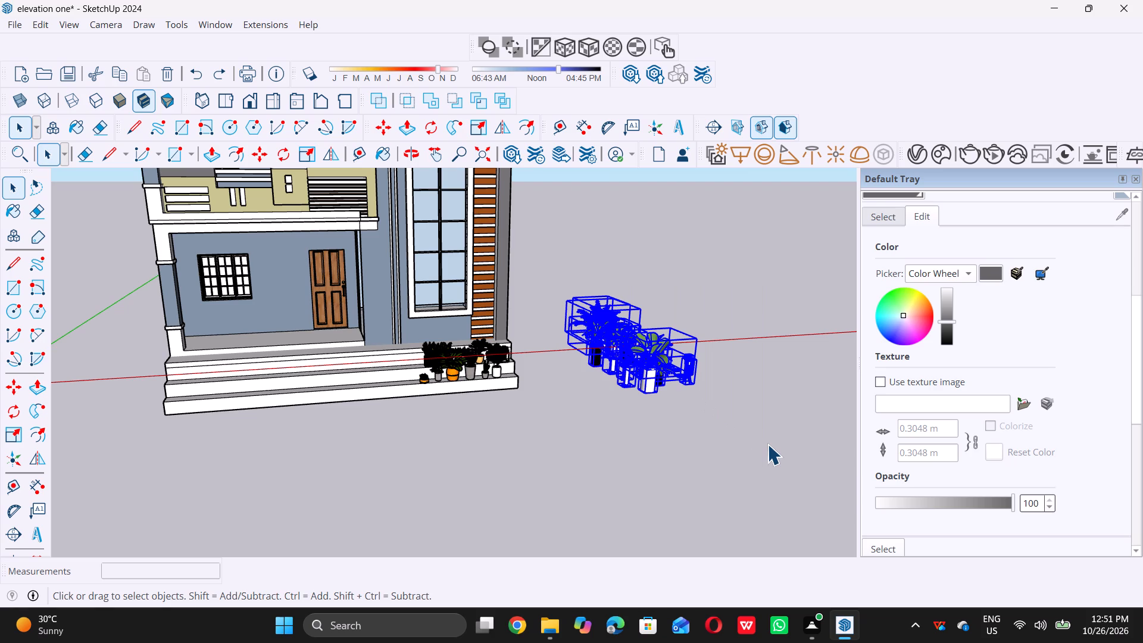
key(Delete)
Examine the arrangement of potted plants on the front steps and the complete front elevation.
middle_drag(647, 423, 618, 384)
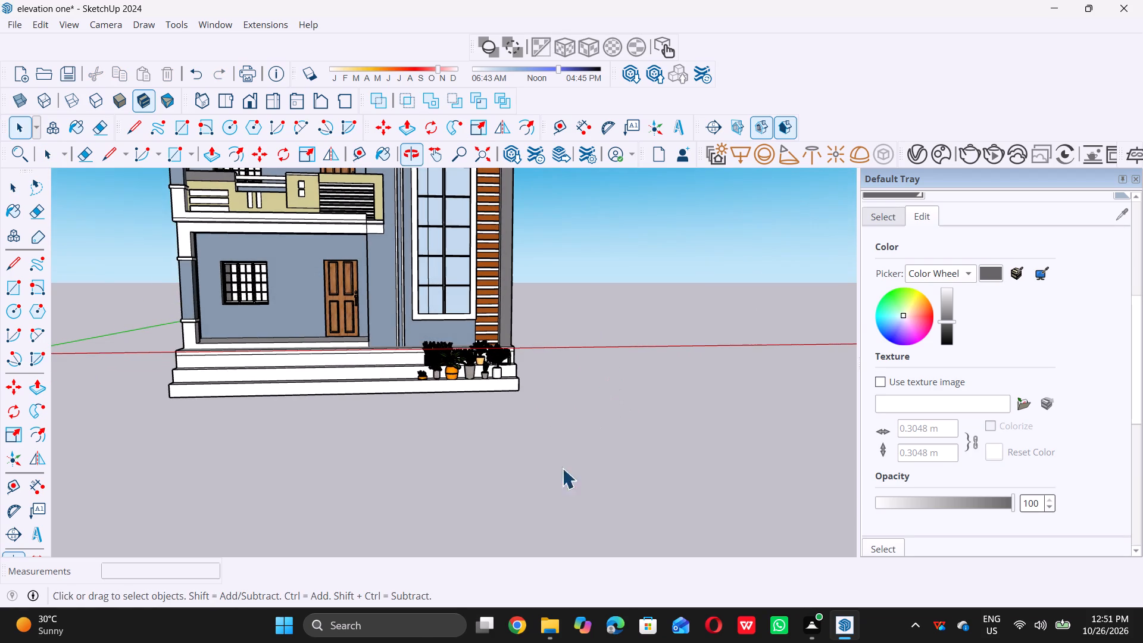
scroll(451, 578, down, 5)
scroll(500, 369, up, 12)
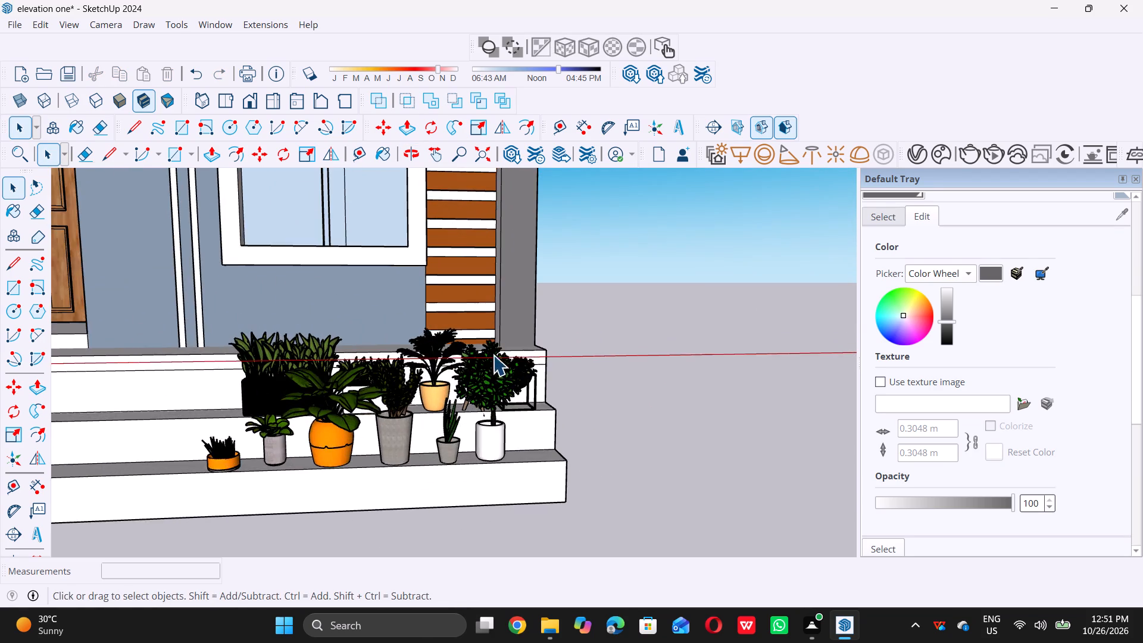
scroll(514, 390, down, 6)
scroll(553, 464, down, 6)
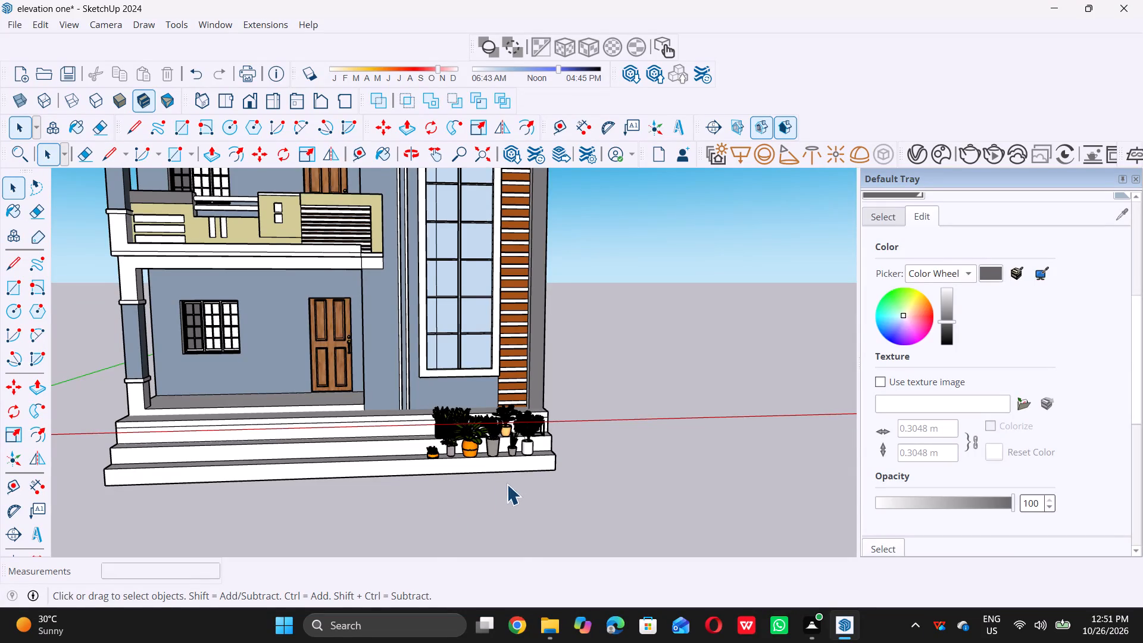
scroll(501, 484, down, 5)
scroll(444, 512, down, 5)
middle_drag(414, 482, 391, 460)
scroll(427, 383, up, 4)
scroll(427, 389, down, 4)
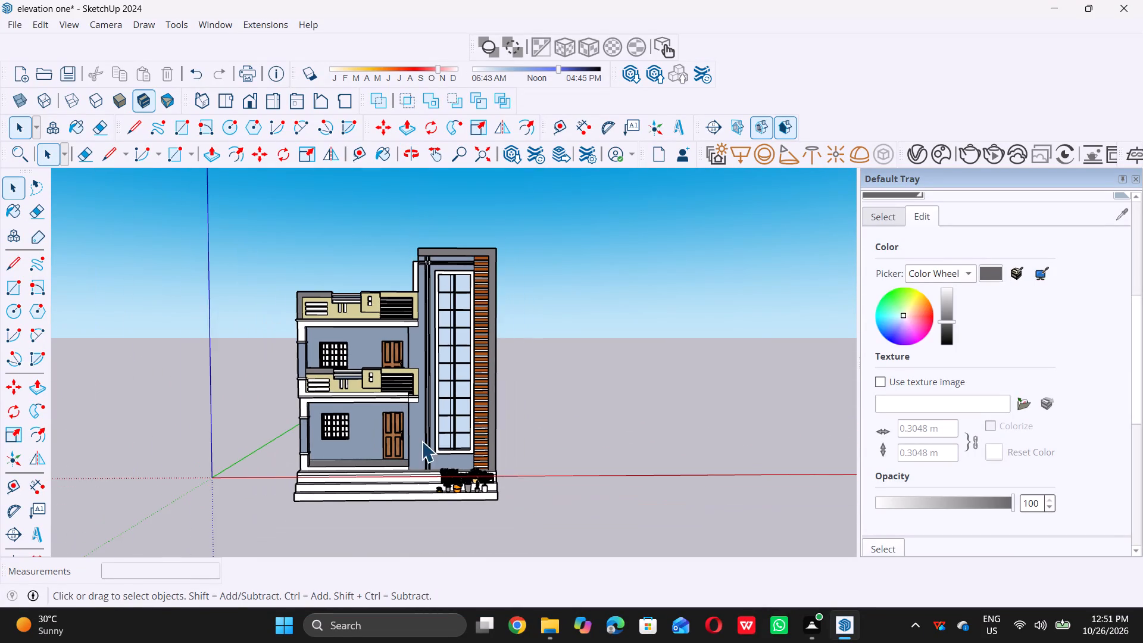
middle_click(421, 441)
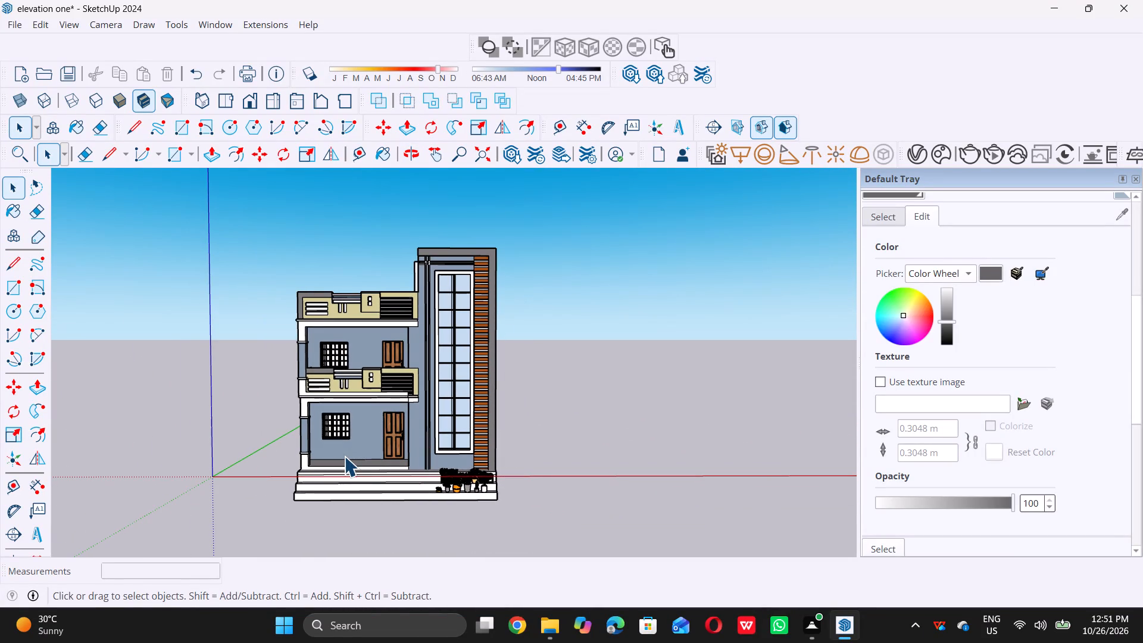
Save the elevation one model under its existing name.
key(ctrl+s)
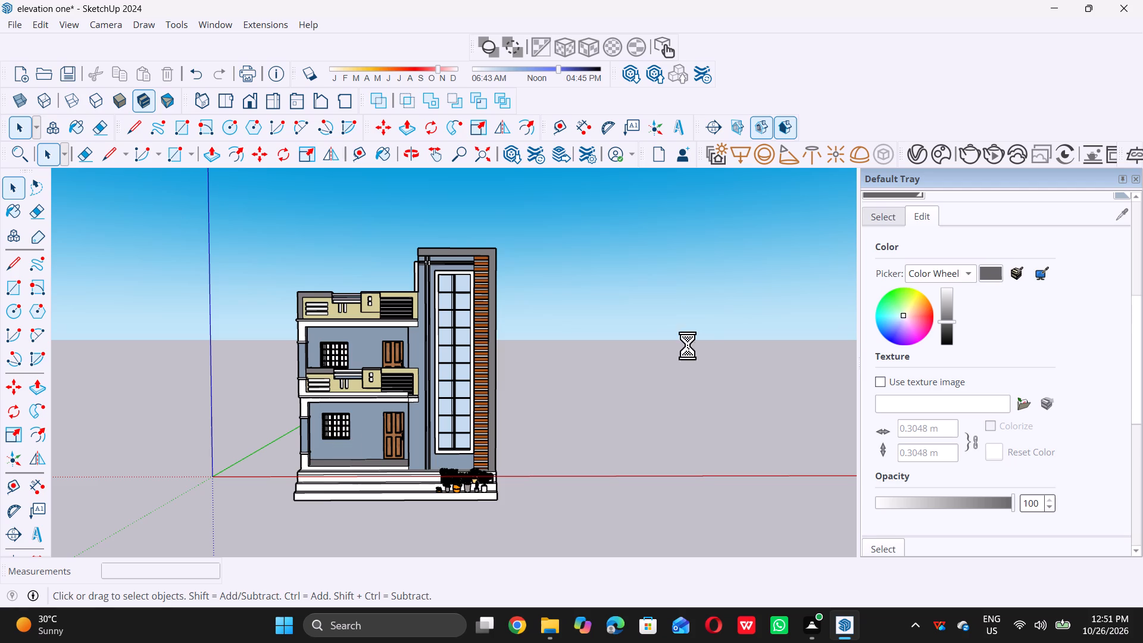
click(18, 21)
middle_click(18, 21)
click(18, 21)
click(12, 26)
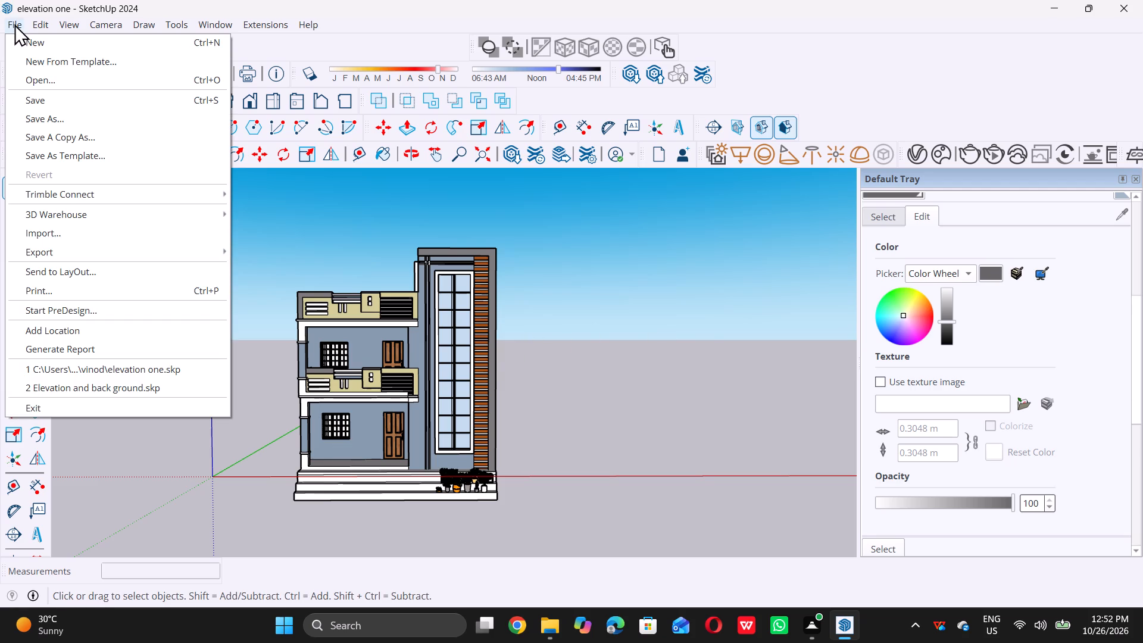
click(29, 103)
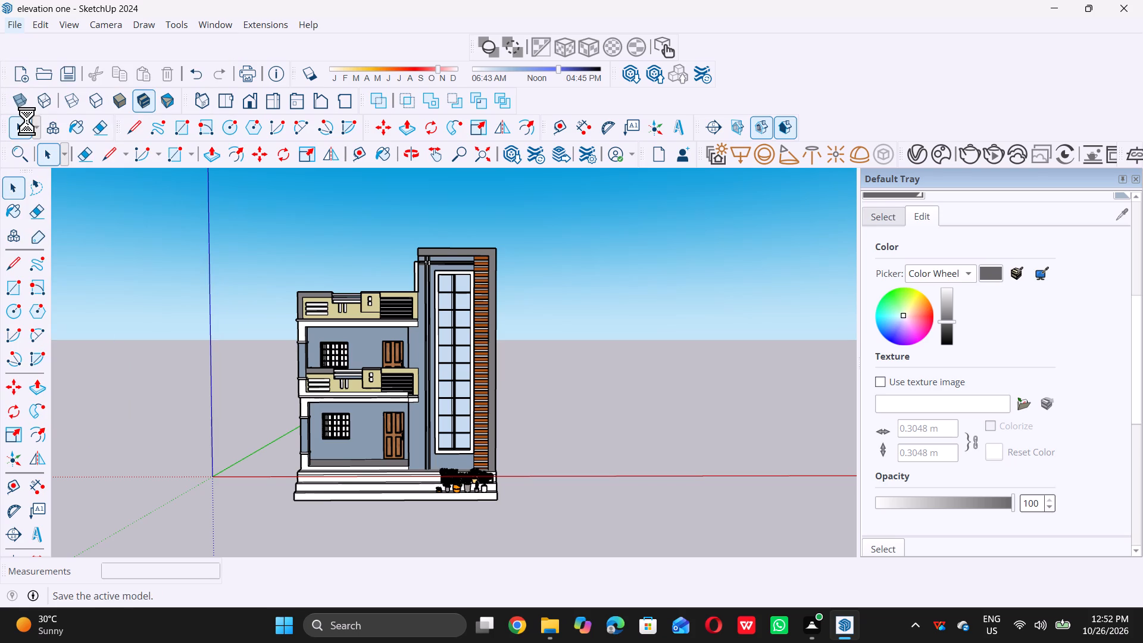